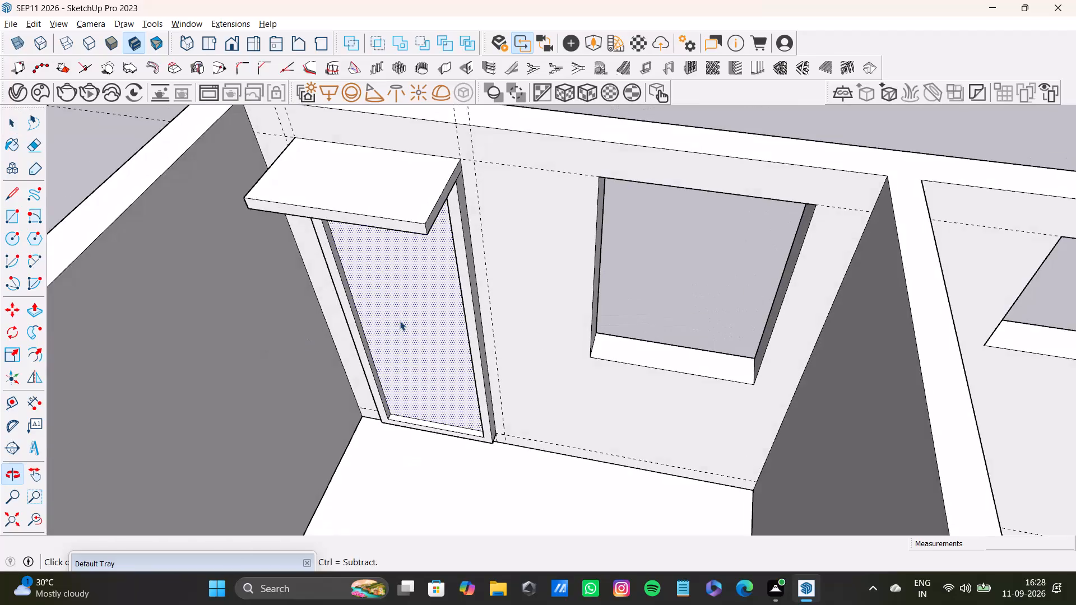
# Delete the two leftover edge lines running across the underside of the projecting top, one near each end.
pyautogui.scroll(-1, 400, 320)
pyautogui.keyDown('shift'); pyautogui.moveTo(400, 320); pyautogui.dragTo(434, 439, button='middle'); pyautogui.keyUp('shift')
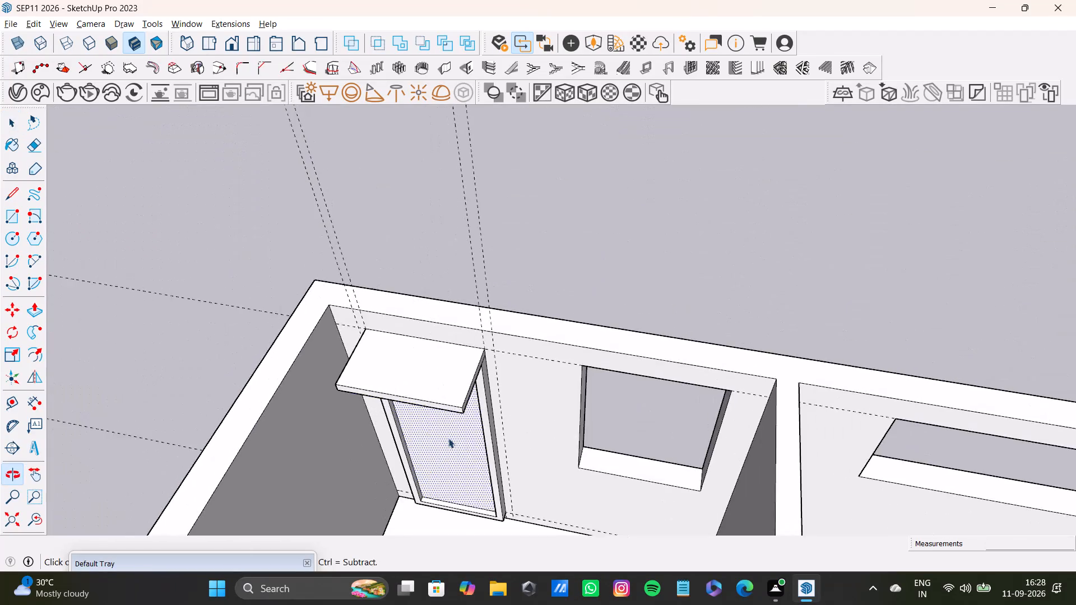
pyautogui.moveTo(463, 434); pyautogui.dragTo(282, 411, button='middle')
pyautogui.scroll(4, 397, 349)
pyautogui.moveTo(401, 338); pyautogui.dragTo(405, 431, button='middle')
pyautogui.moveTo(412, 434); pyautogui.dragTo(387, 215, button='middle')
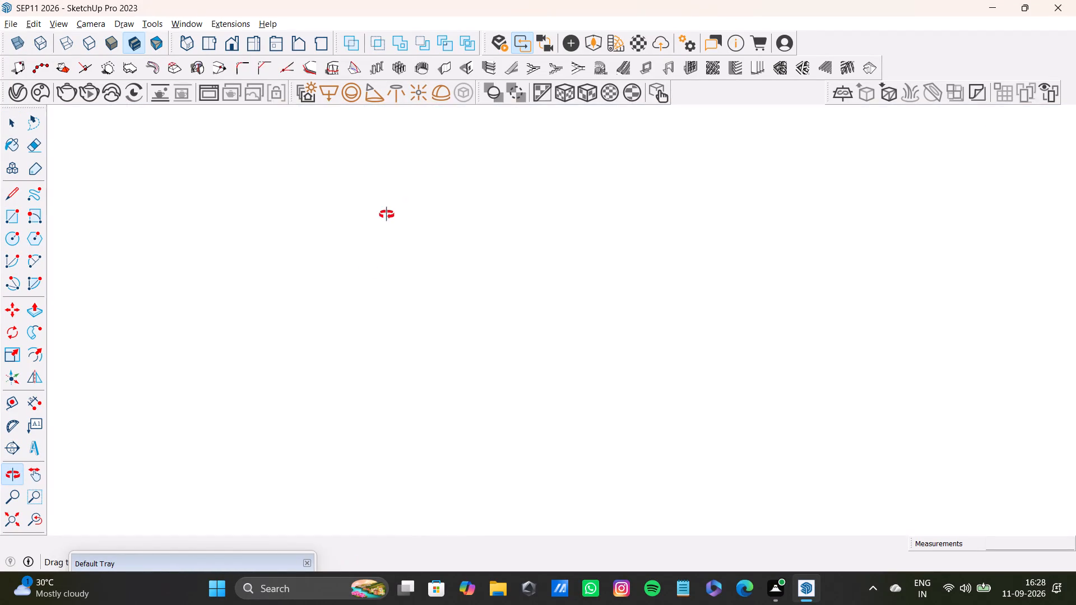
pyautogui.moveTo(387, 215); pyautogui.dragTo(563, 410, button='middle')
pyautogui.scroll(2, 513, 429)
pyautogui.keyDown('shift'); pyautogui.moveTo(508, 427); pyautogui.dragTo(497, 179, button='middle'); pyautogui.keyUp('shift')
pyautogui.scroll(3, 469, 231)
pyautogui.moveTo(461, 234); pyautogui.dragTo(544, 165, button='middle')
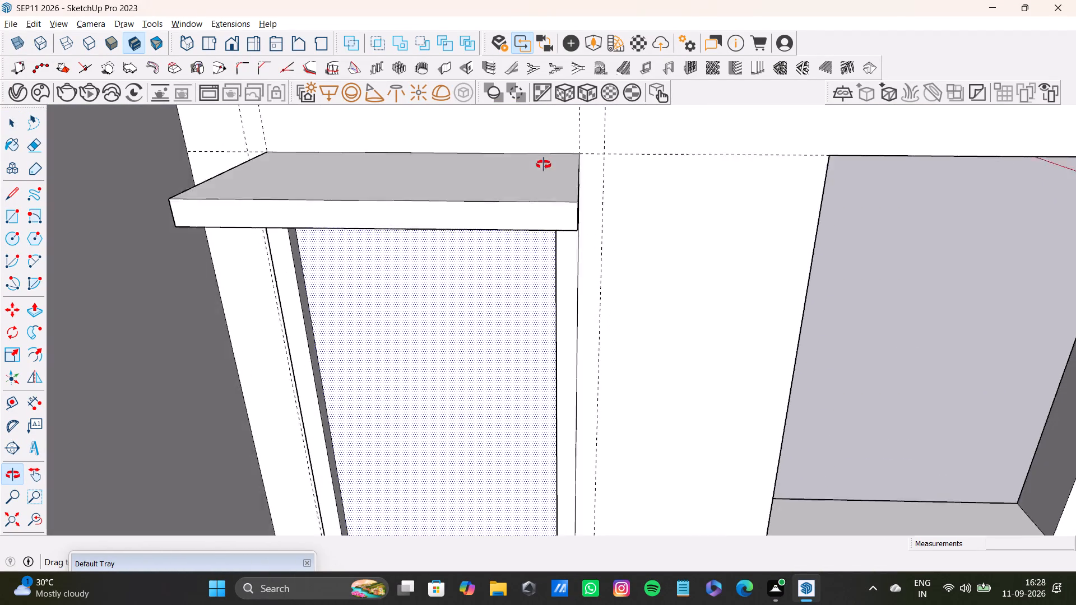
pyautogui.moveTo(544, 165); pyautogui.dragTo(546, 42, button='middle')
pyautogui.scroll(2, 307, 126)
pyautogui.keyDown('shift'); pyautogui.moveTo(314, 196); pyautogui.dragTo(327, 243, button='middle'); pyautogui.keyUp('shift')
pyautogui.moveTo(321, 217); pyautogui.dragTo(321, 145, button='middle')
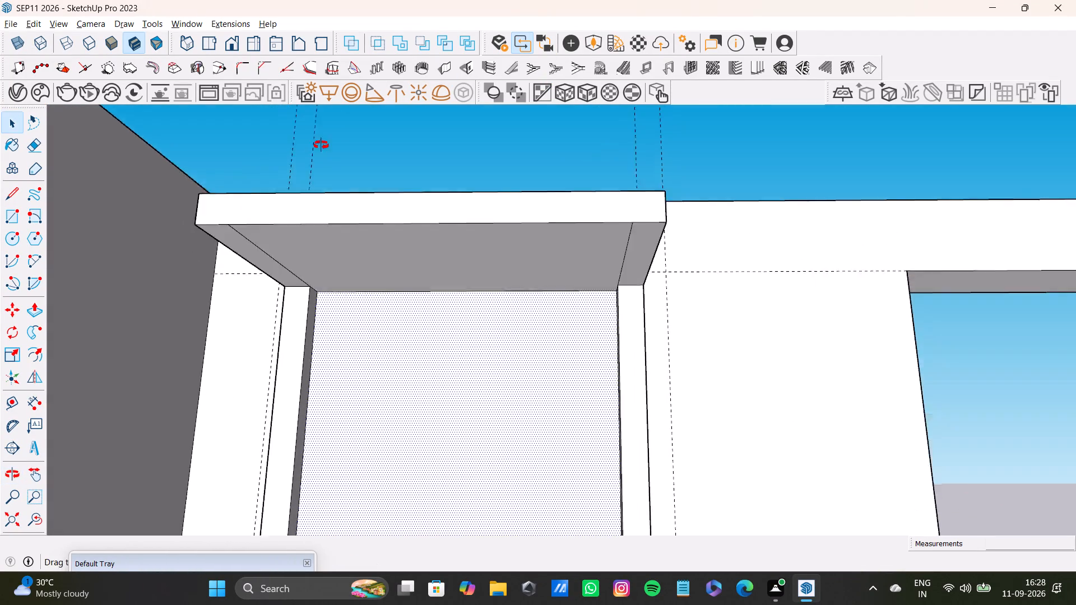
pyautogui.moveTo(321, 145); pyautogui.dragTo(321, 115, button='middle')
pyautogui.scroll(3, 258, 236)
pyautogui.click(286, 267)
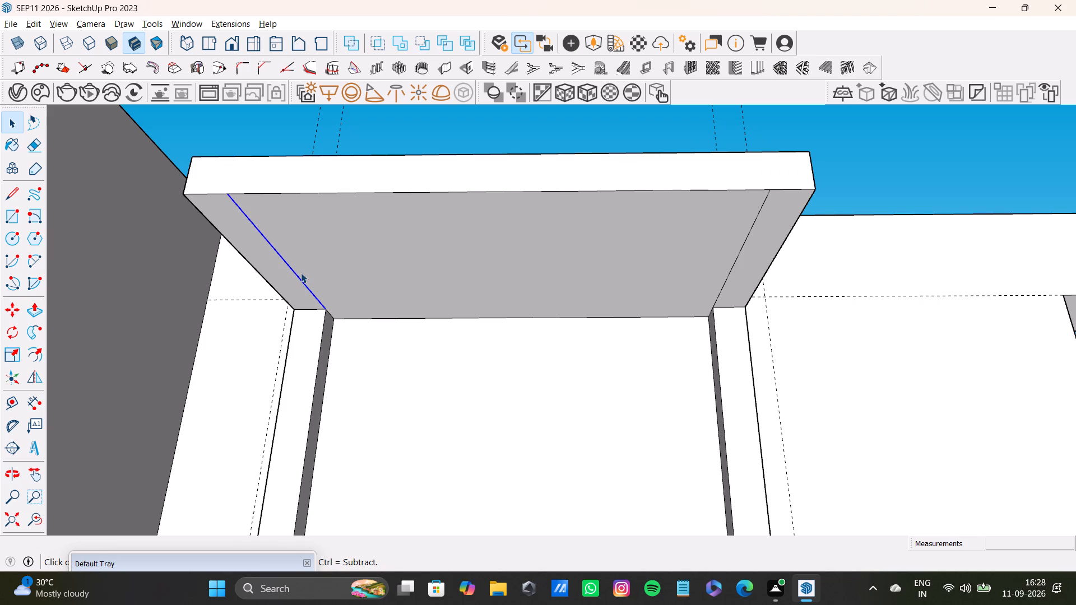
pyautogui.press('Delete')
pyautogui.click(728, 276)
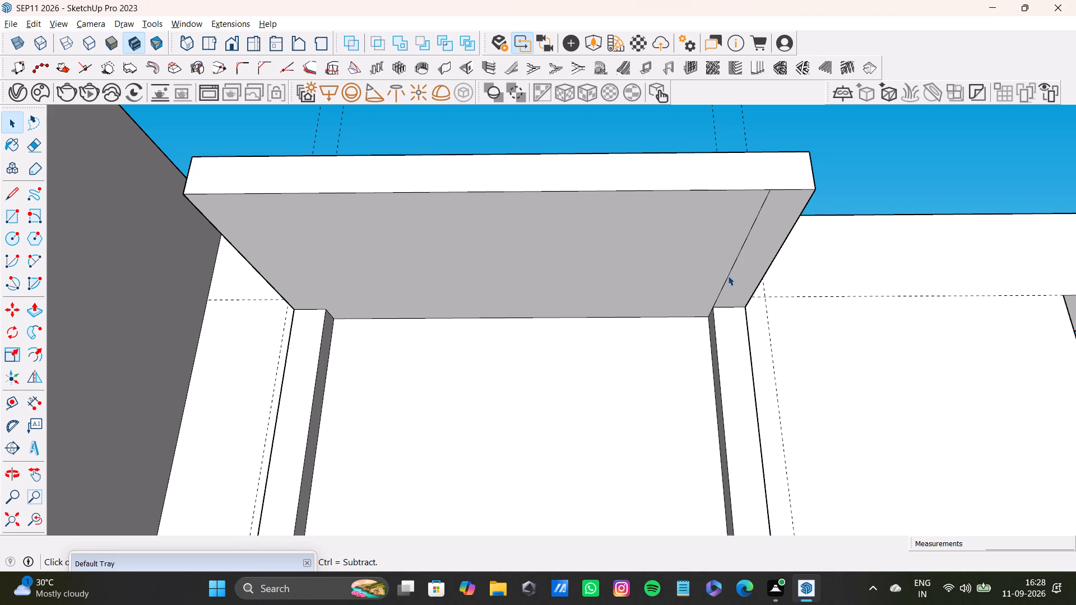
pyautogui.press('Delete')
# Examine the projecting top and the recessed framed panel from above and from several angles around the bedroom.
pyautogui.scroll(-5, 486, 276)
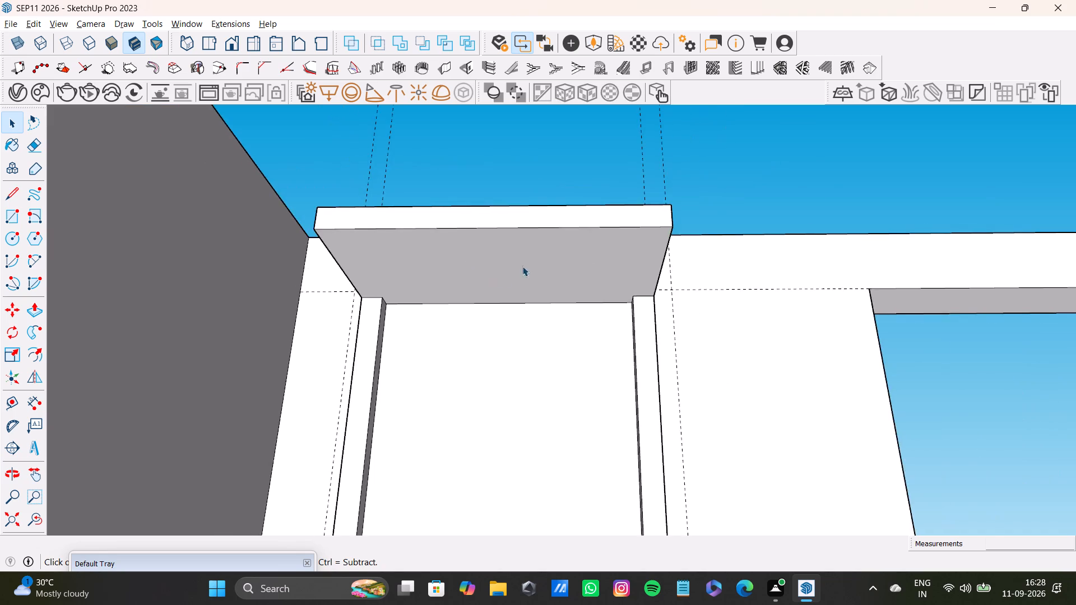
pyautogui.moveTo(522, 266); pyautogui.dragTo(511, 508, button='middle')
pyautogui.scroll(-4, 472, 439)
pyautogui.keyDown('shift'); pyautogui.moveTo(455, 416); pyautogui.dragTo(443, 288, button='middle'); pyautogui.keyUp('shift')
pyautogui.moveTo(446, 278); pyautogui.dragTo(443, 478, button='middle')
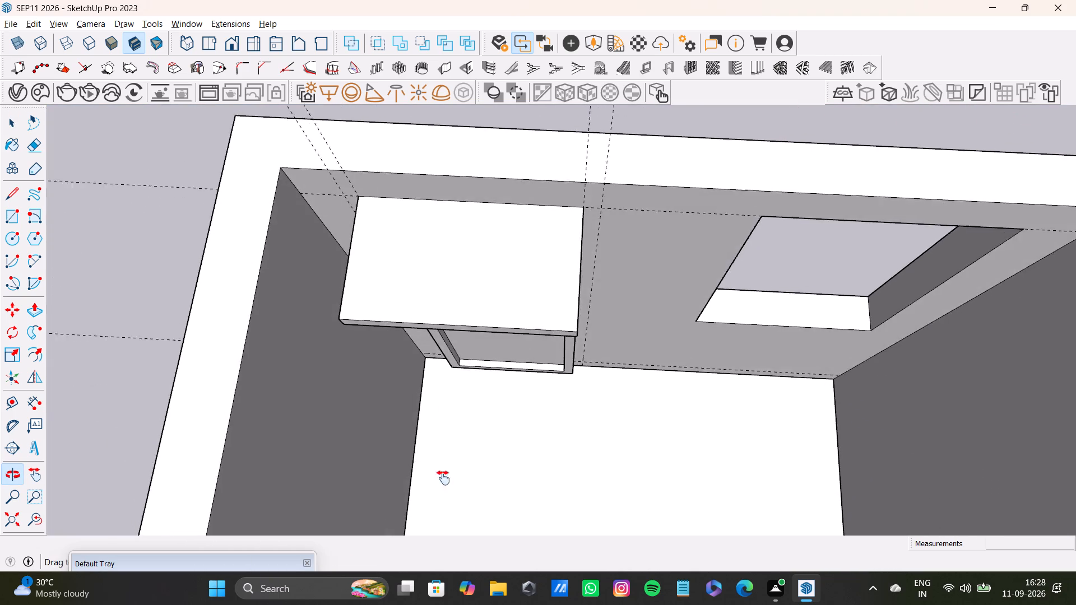
pyautogui.moveTo(443, 478); pyautogui.dragTo(323, 418, button='middle')
pyautogui.scroll(3, 353, 299)
pyautogui.keyDown('shift'); pyautogui.moveTo(352, 246); pyautogui.dragTo(367, 395, button='middle'); pyautogui.keyUp('shift')
pyautogui.scroll(-9, 372, 372)
pyautogui.keyDown('shift'); pyautogui.moveTo(373, 372); pyautogui.dragTo(458, 332, button='middle'); pyautogui.keyUp('shift')
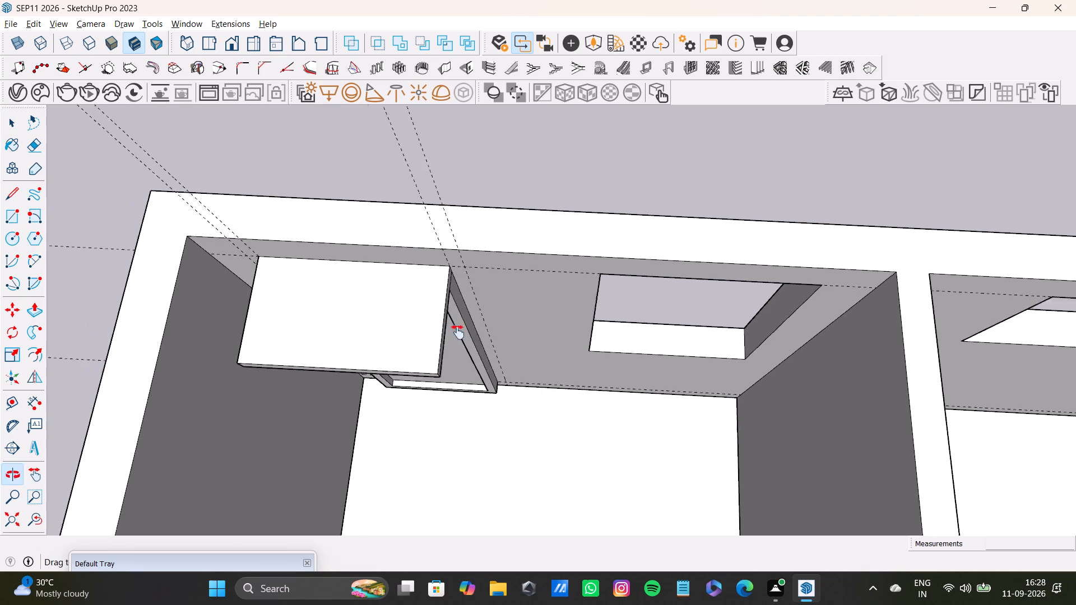
pyautogui.keyDown('shift'); pyautogui.moveTo(458, 332); pyautogui.dragTo(470, 336, button='middle'); pyautogui.keyUp('shift')
pyautogui.scroll(6, 453, 341)
pyautogui.moveTo(412, 327); pyautogui.dragTo(317, 306, button='middle')
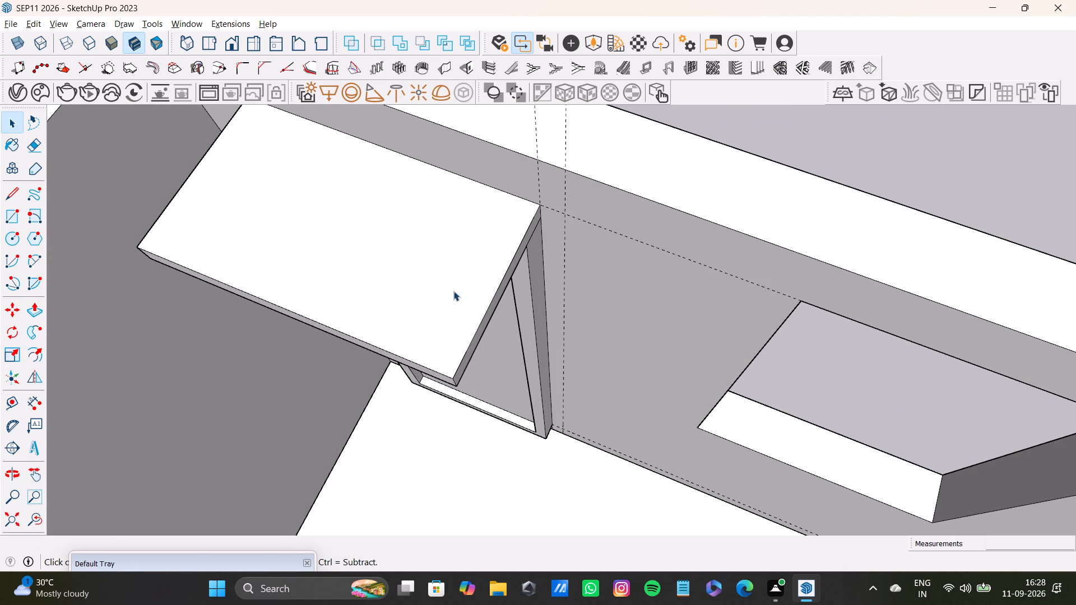
pyautogui.scroll(-7, 456, 331)
pyautogui.keyDown('shift'); pyautogui.moveTo(457, 345); pyautogui.dragTo(544, 309, button='middle'); pyautogui.keyUp('shift')
pyautogui.scroll(1, 536, 310)
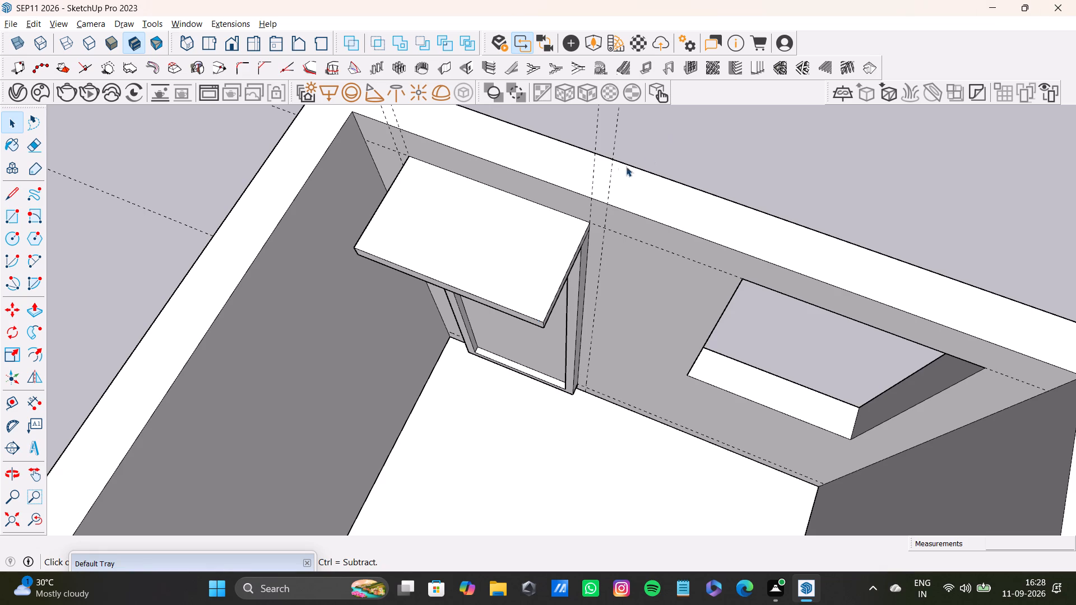
pyautogui.scroll(-14, 608, 273)
pyautogui.scroll(7, 533, 301)
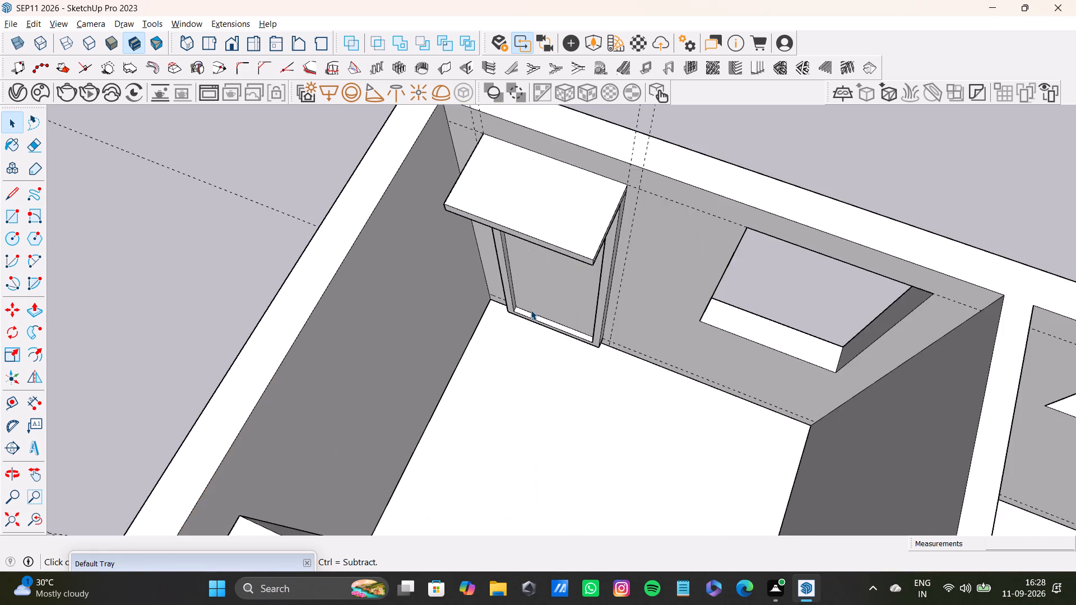
# Delete the short edge where the frame's window-side outer face meets the end of the projecting top.
pyautogui.scroll(2, 531, 310)
pyautogui.moveTo(531, 310); pyautogui.dragTo(375, 268, button='middle')
pyautogui.scroll(3, 468, 281)
pyautogui.moveTo(476, 276); pyautogui.dragTo(564, 225, button='middle')
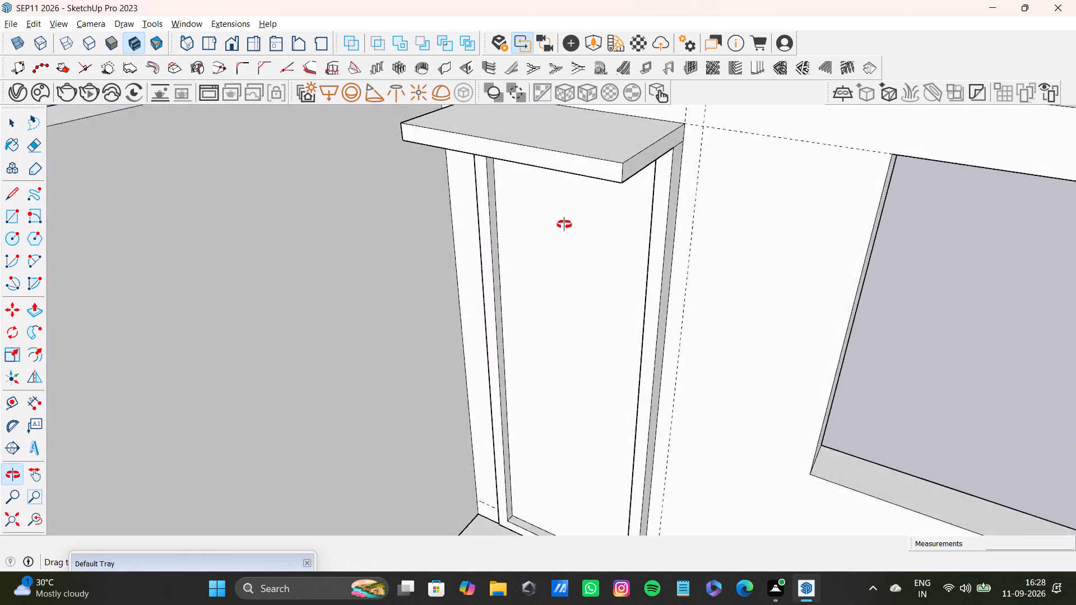
pyautogui.moveTo(564, 225); pyautogui.dragTo(392, 355, button='middle')
pyautogui.scroll(-8, 457, 319)
pyautogui.scroll(11, 530, 302)
pyautogui.click(510, 304)
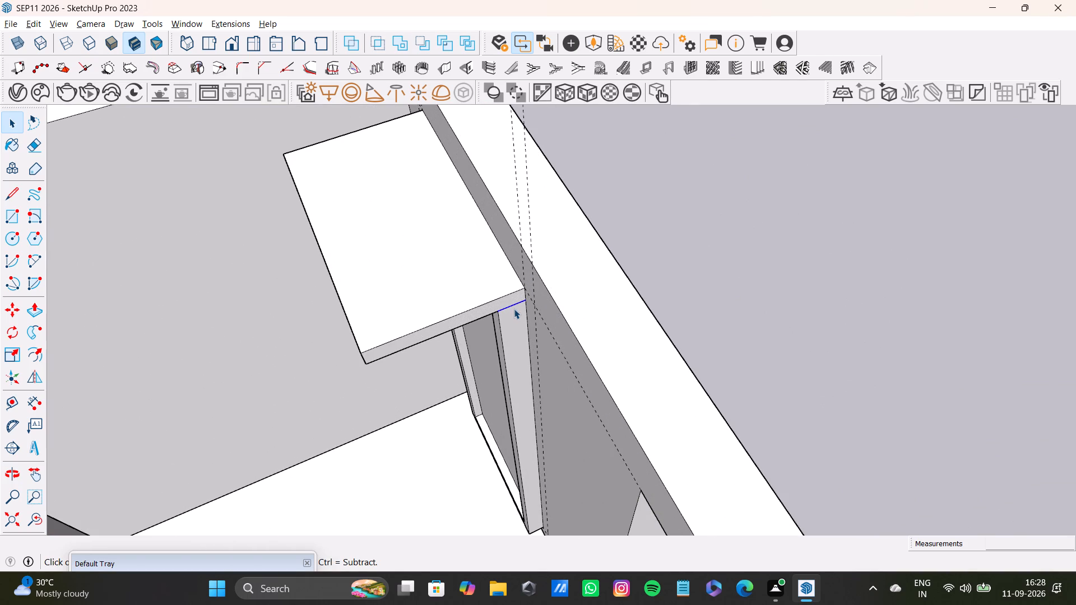
pyautogui.press('Delete')
# Select the matching short edge between the projecting top and the frame's outer face on the opposite side.
pyautogui.scroll(-10, 474, 289)
pyautogui.moveTo(294, 320); pyautogui.dragTo(301, 320, button='middle')
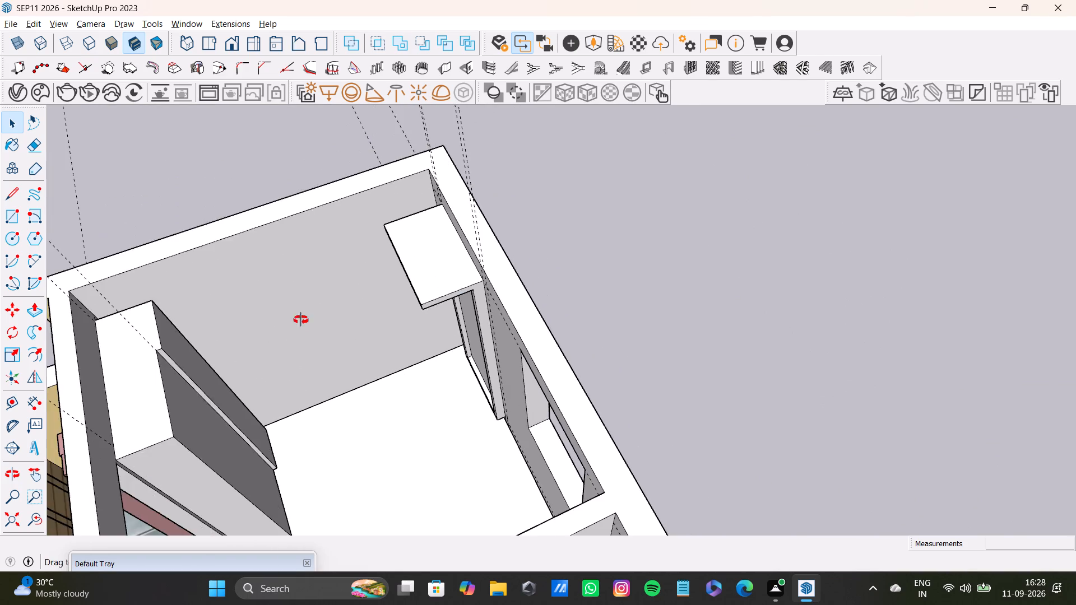
pyautogui.moveTo(301, 320); pyautogui.dragTo(751, 293, button='middle')
pyautogui.scroll(16, 586, 335)
pyautogui.click(443, 373)
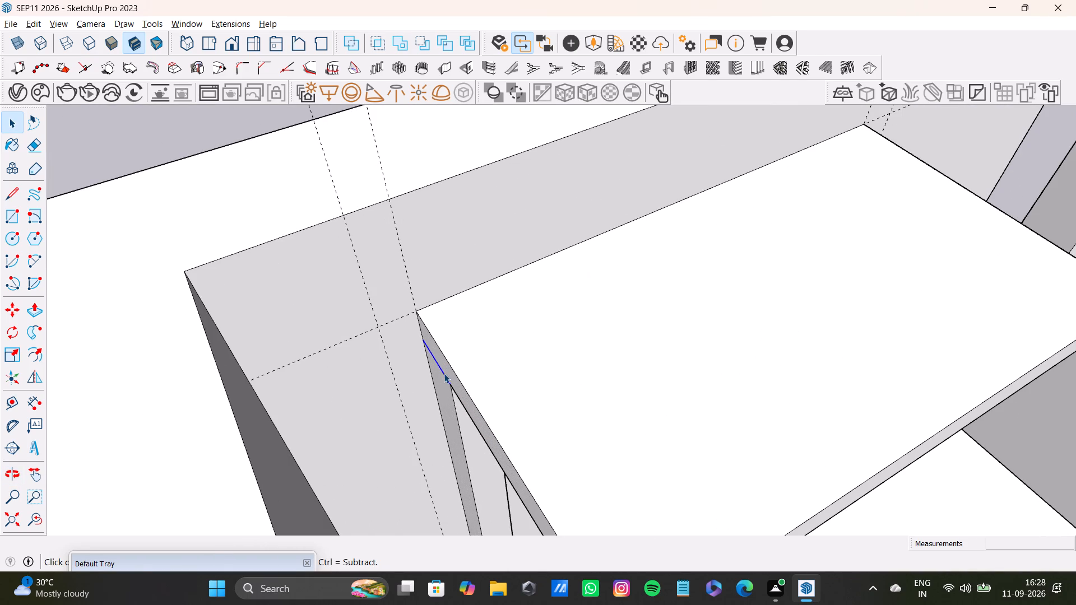
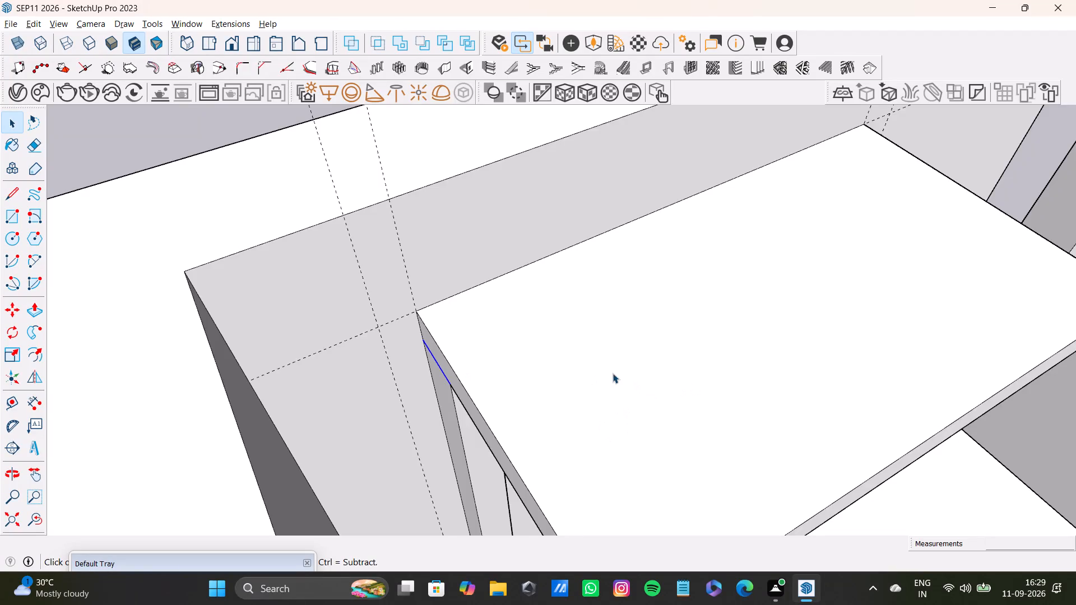
# Examine the recessed framed panel and its projecting top from above and from the front, finishing with the whole house in view.
pyautogui.scroll(-19, 613, 373)
pyautogui.moveTo(667, 413); pyautogui.dragTo(490, 430, button='middle')
pyautogui.scroll(2, 486, 406)
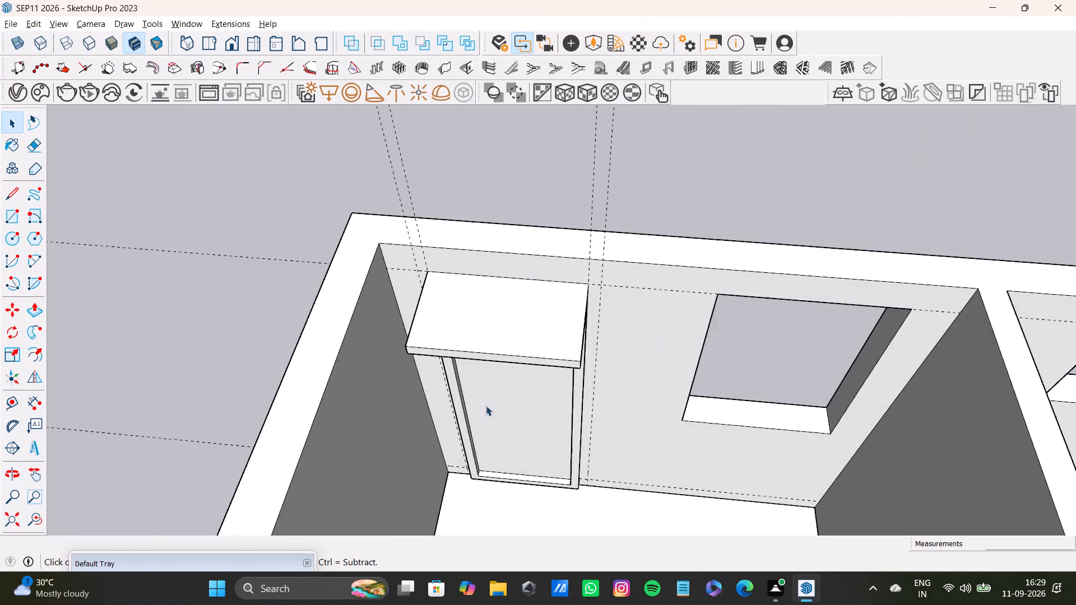
pyautogui.scroll(5, 486, 406)
pyautogui.moveTo(511, 401); pyautogui.dragTo(419, 202, button='middle')
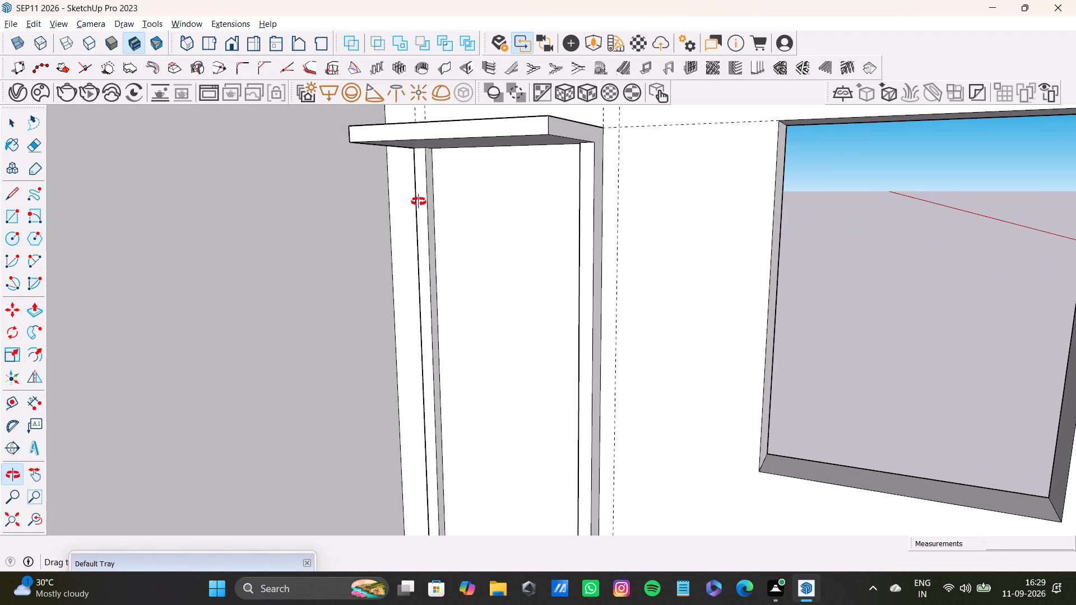
pyautogui.moveTo(419, 202); pyautogui.dragTo(449, 199, button='middle')
pyautogui.scroll(-3, 416, 193)
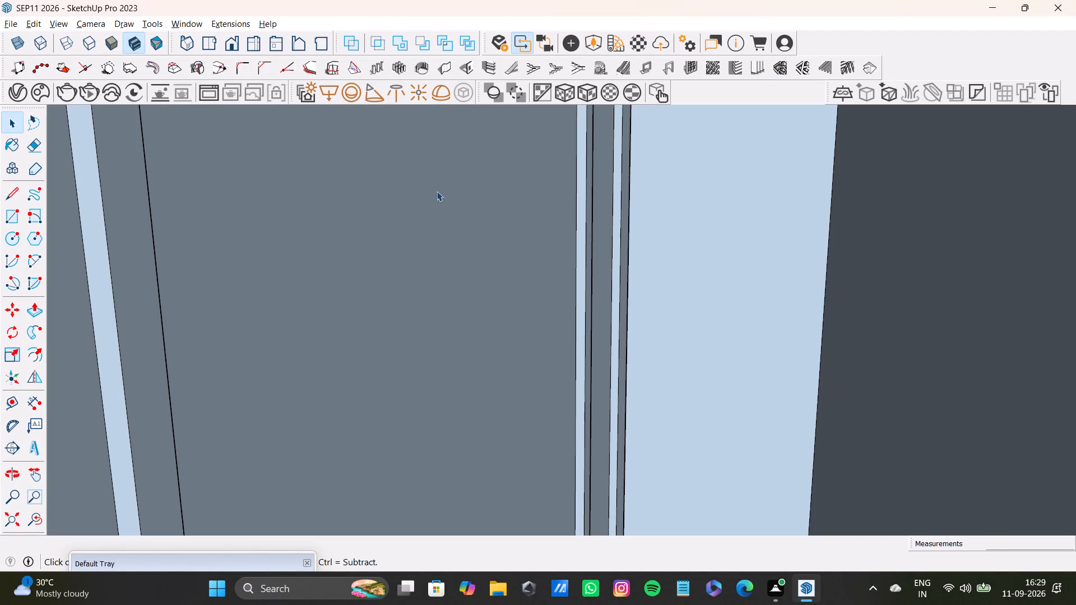
pyautogui.click(39, 520)
pyautogui.click(7, 519)
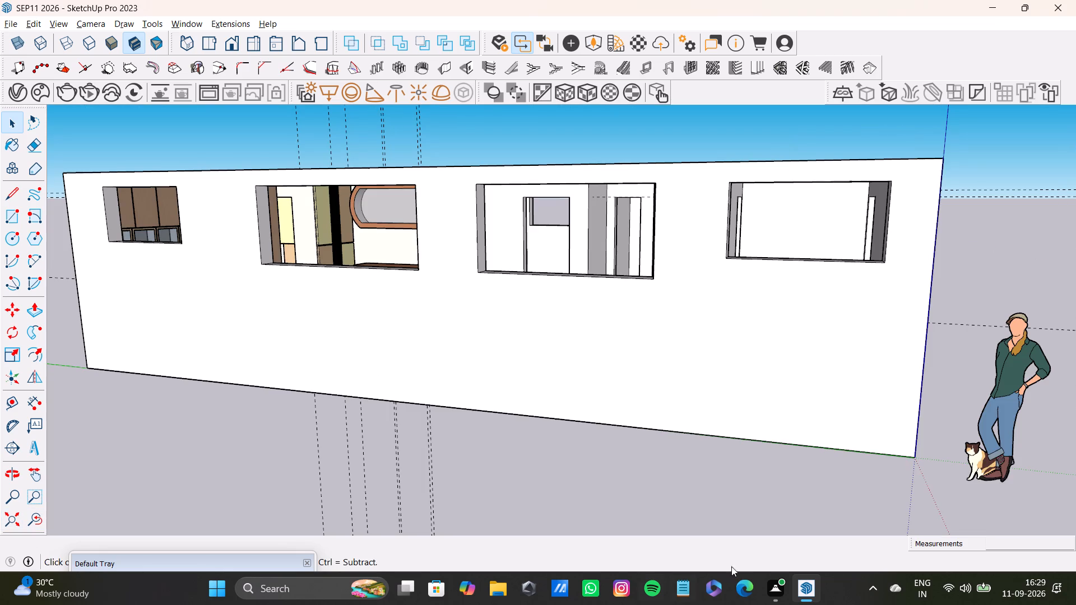
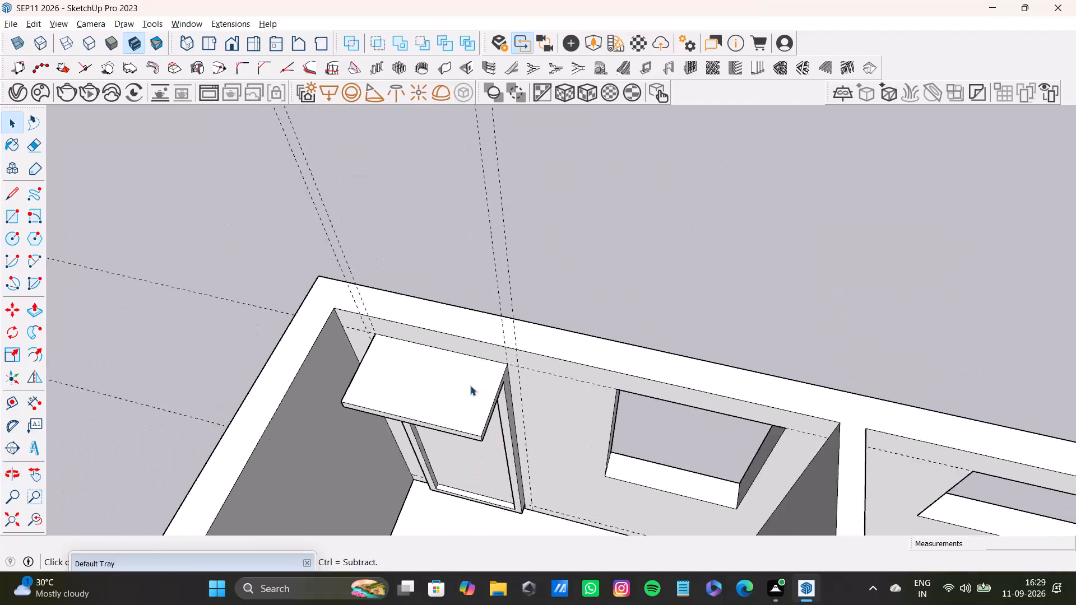
# Select the projecting top's upper face, the panel's window-side face, and the edges bounding them, including the top's front edges.
pyautogui.moveTo(471, 386); pyautogui.dragTo(349, 258, button='middle')
pyautogui.scroll(6, 454, 309)
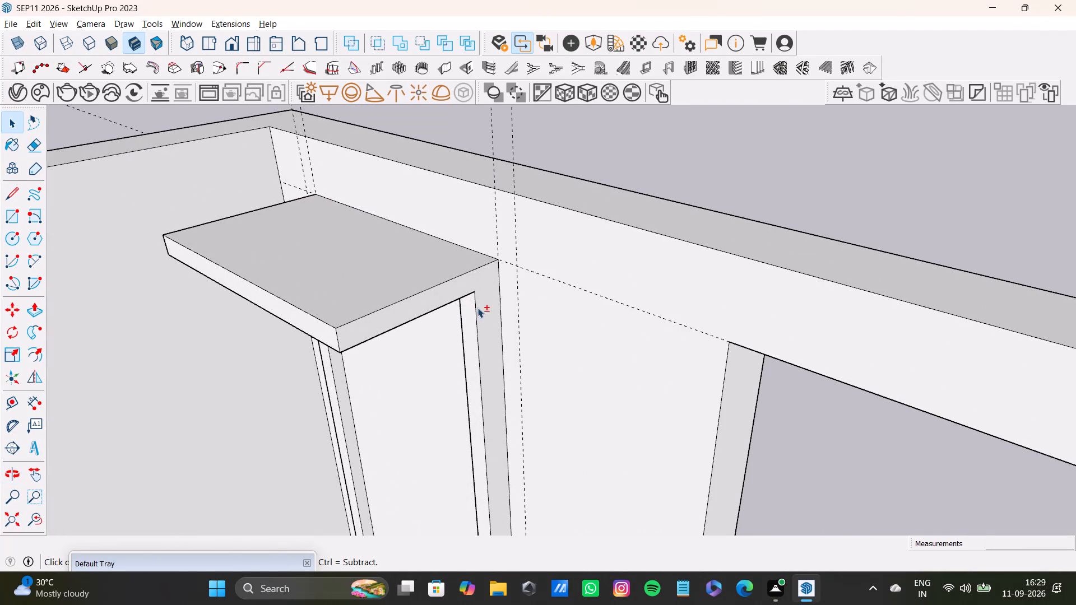
pyautogui.keyDown('shift'); pyautogui.click(480, 309); pyautogui.keyUp('shift')
pyautogui.keyDown('shift'); pyautogui.click(464, 298); pyautogui.keyUp('shift')
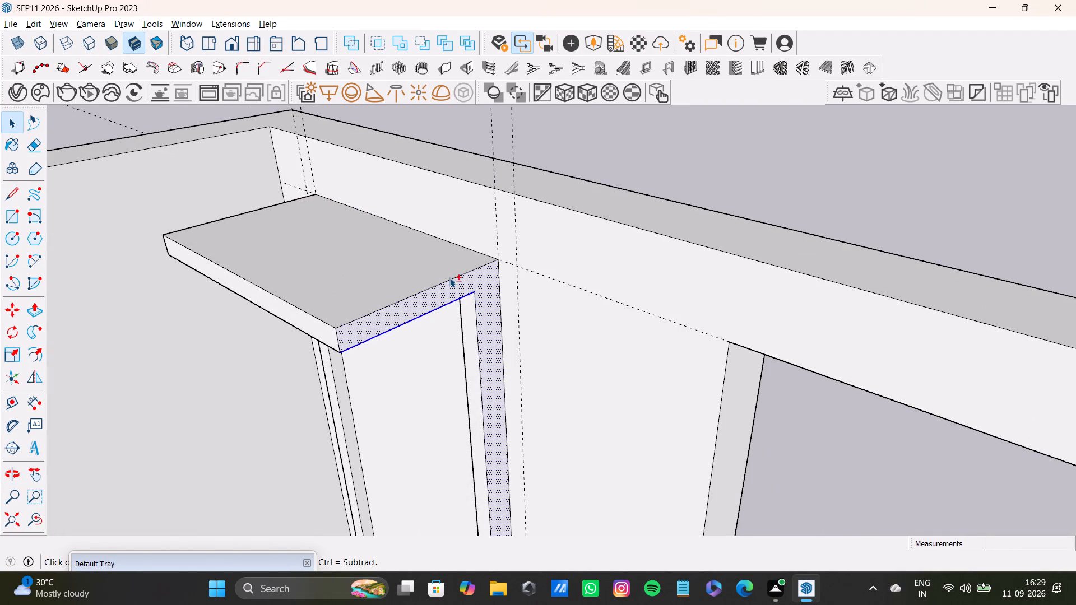
pyautogui.keyDown('shift'); pyautogui.click(449, 277); pyautogui.keyUp('shift')
pyautogui.keyDown('shift'); pyautogui.click(462, 277); pyautogui.keyUp('shift')
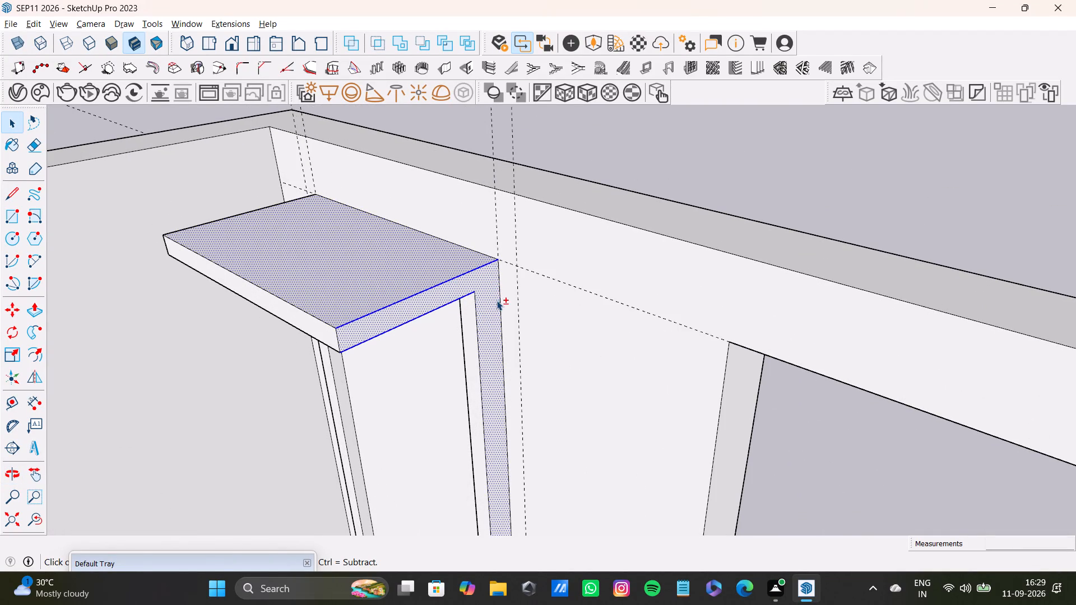
pyautogui.keyDown('shift'); pyautogui.click(501, 310); pyautogui.keyUp('shift')
pyautogui.keyDown('shift'); pyautogui.click(479, 383); pyautogui.keyUp('shift')
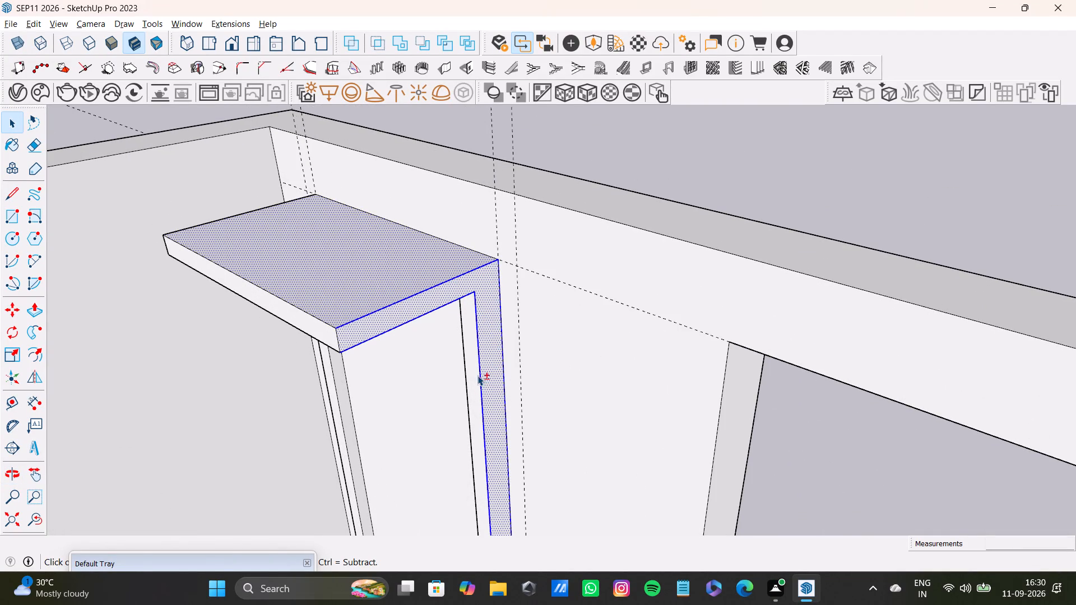
pyautogui.keyDown('shift'); pyautogui.click(331, 327); pyautogui.keyUp('shift')
pyautogui.keyDown('shift'); pyautogui.click(338, 338); pyautogui.keyUp('shift')
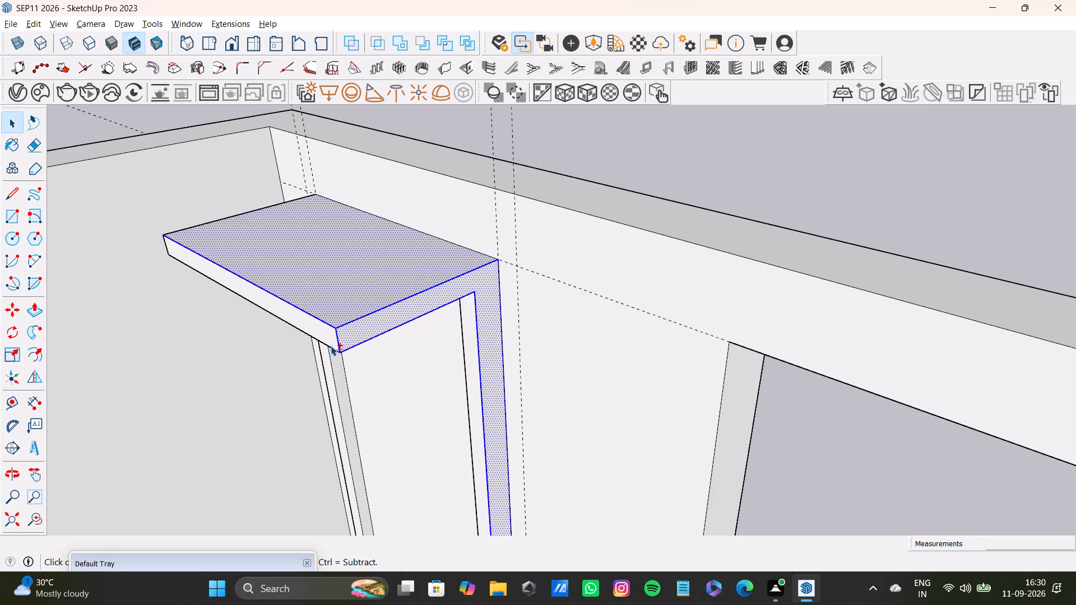
pyautogui.keyDown('shift'); pyautogui.click(332, 345); pyautogui.keyUp('shift')
pyautogui.keyDown('shift'); pyautogui.click(333, 348); pyautogui.keyUp('shift')
pyautogui.keyDown('shift'); pyautogui.click(333, 338); pyautogui.keyUp('shift')
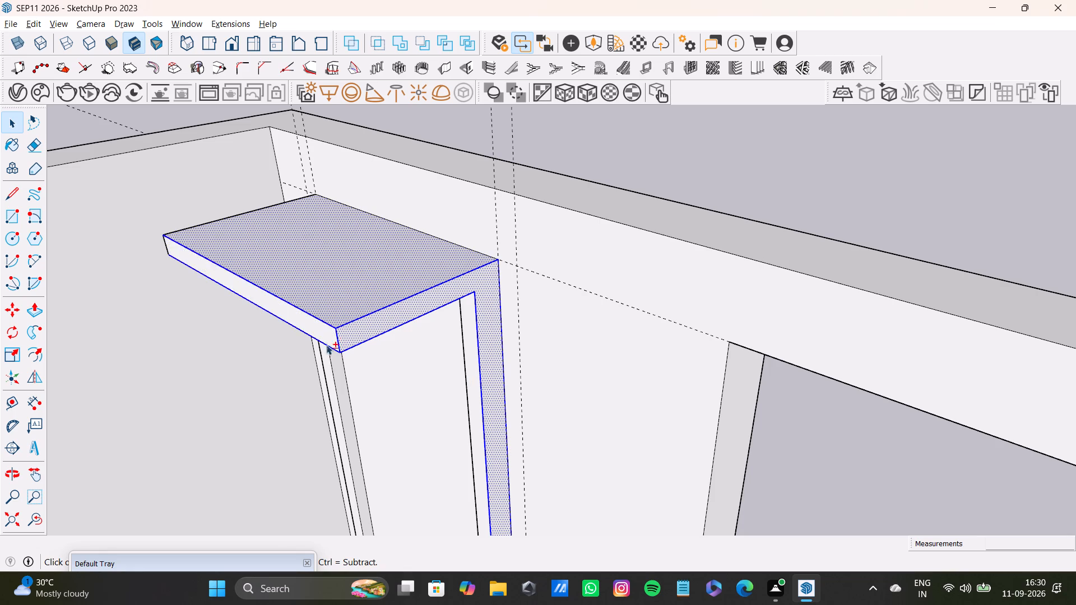
# Add the upper, lower and short vertical edges at the projecting top's end nearest the room corner to the selection.
pyautogui.keyDown('shift'); pyautogui.scroll(-4, 319, 356); pyautogui.keyUp('shift')
pyautogui.scroll(1, 310, 359)
pyautogui.moveTo(310, 359); pyautogui.dragTo(504, 342, button='middle')
pyautogui.scroll(1, 395, 357)
pyautogui.scroll(-4, 393, 360)
pyautogui.keyDown('shift'); pyautogui.moveTo(391, 363); pyautogui.dragTo(551, 308, button='middle'); pyautogui.keyUp('shift')
pyautogui.keyDown('shift'); pyautogui.scroll(7, 401, 336); pyautogui.keyUp('shift')
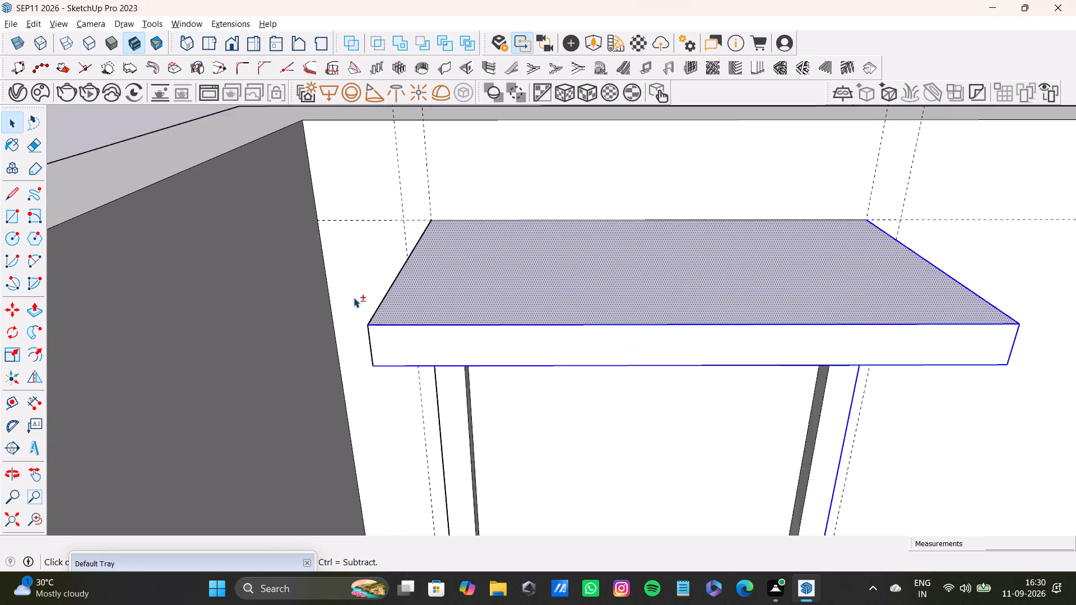
pyautogui.keyDown('shift'); pyautogui.scroll(2, 354, 297); pyautogui.keyUp('shift')
pyautogui.keyDown('shift'); pyautogui.click(378, 315); pyautogui.keyUp('shift')
pyautogui.keyDown('shift'); pyautogui.scroll(-4, 381, 324); pyautogui.keyUp('shift')
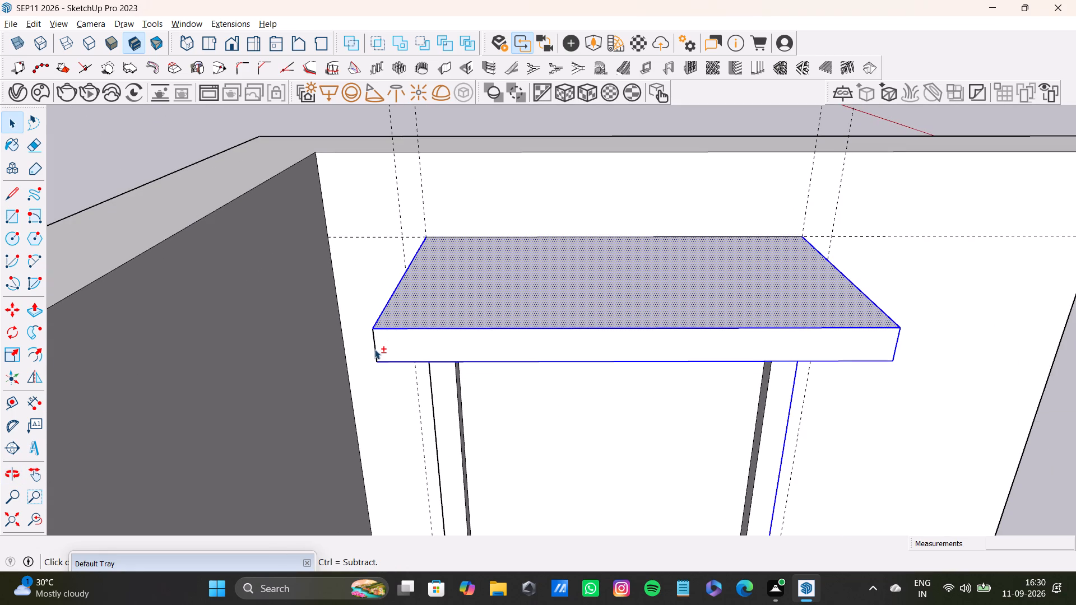
pyautogui.keyDown('shift'); pyautogui.click(374, 350); pyautogui.keyUp('shift')
pyautogui.keyDown('shift'); pyautogui.scroll(-4, 387, 347); pyautogui.keyUp('shift')
pyautogui.moveTo(388, 343); pyautogui.dragTo(494, 304, button='middle')
pyautogui.scroll(5, 458, 309)
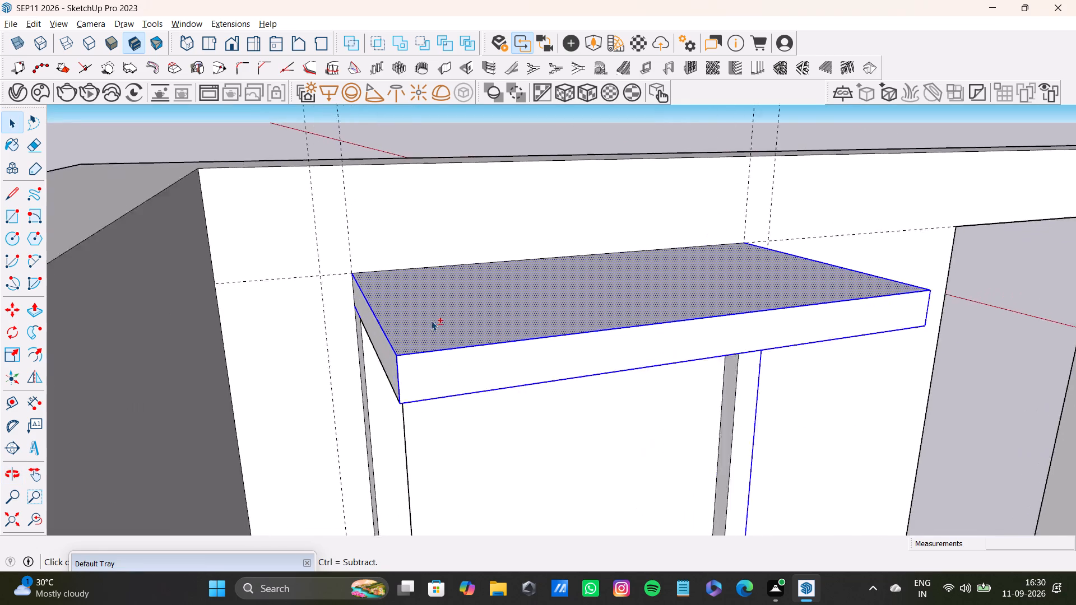
pyautogui.scroll(4, 431, 320)
pyautogui.keyDown('shift'); pyautogui.moveTo(379, 329); pyautogui.dragTo(452, 301, button='middle'); pyautogui.keyUp('shift')
pyautogui.keyDown('shift'); pyautogui.scroll(8, 369, 276); pyautogui.keyUp('shift')
pyautogui.keyDown('shift'); pyautogui.click(440, 346); pyautogui.keyUp('shift')
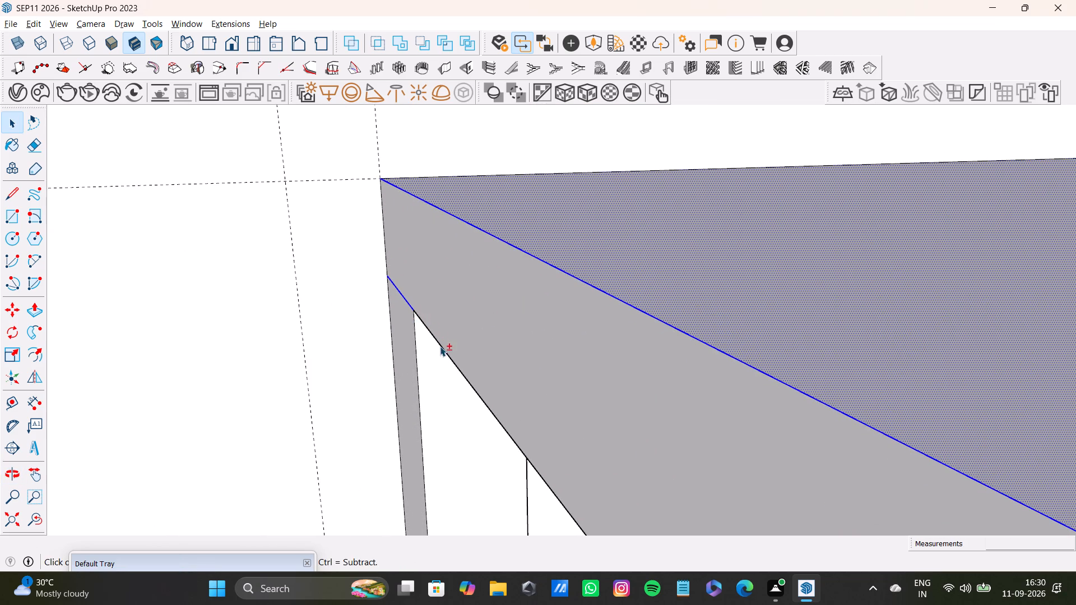
# Add the vertical frame and recess edges on the panel's room-corner side to the selection.
pyautogui.keyDown('shift'); pyautogui.scroll(-4, 445, 351); pyautogui.keyUp('shift')
pyautogui.keyDown('shift'); pyautogui.moveTo(469, 365); pyautogui.dragTo(388, 143, button='middle'); pyautogui.keyUp('shift')
pyautogui.keyDown('shift'); pyautogui.scroll(2, 374, 216); pyautogui.keyUp('shift')
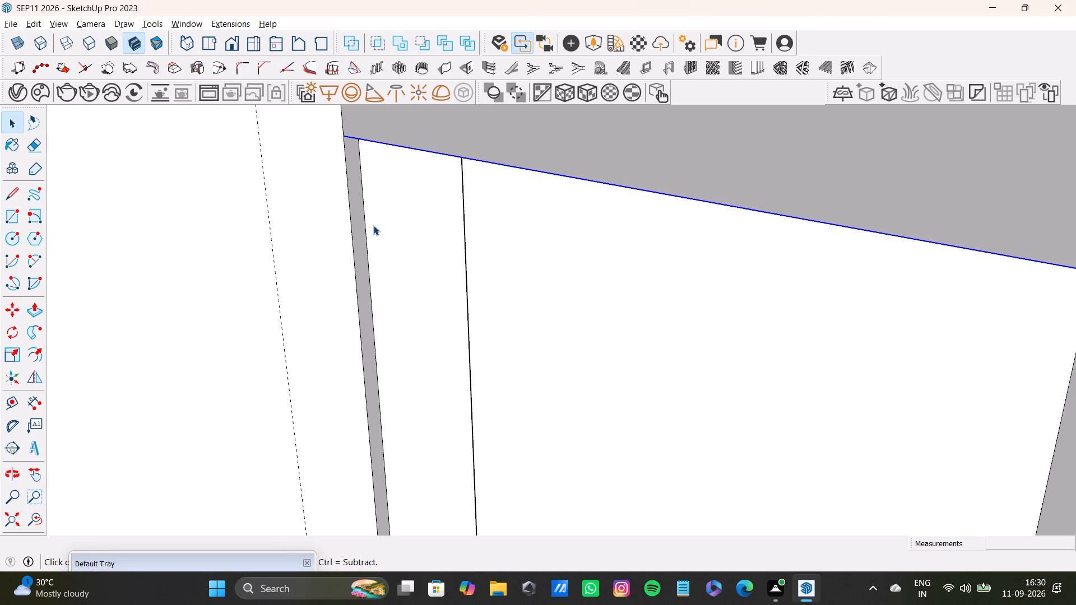
pyautogui.scroll(-8, 377, 442)
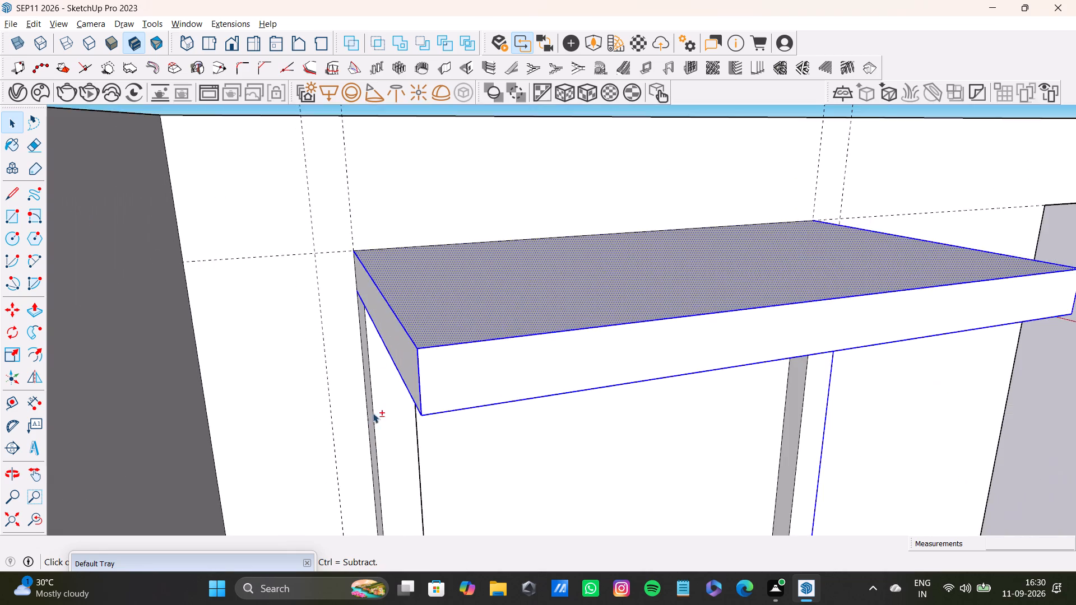
pyautogui.keyDown('shift'); pyautogui.moveTo(373, 382); pyautogui.dragTo(369, 335, button='middle'); pyautogui.keyUp('shift')
pyautogui.scroll(7, 356, 348)
pyautogui.moveTo(369, 369); pyautogui.dragTo(401, 368, button='middle')
pyautogui.keyDown('shift'); pyautogui.scroll(3, 387, 368); pyautogui.keyUp('shift')
pyautogui.keyDown('shift'); pyautogui.click(383, 395); pyautogui.keyUp('shift')
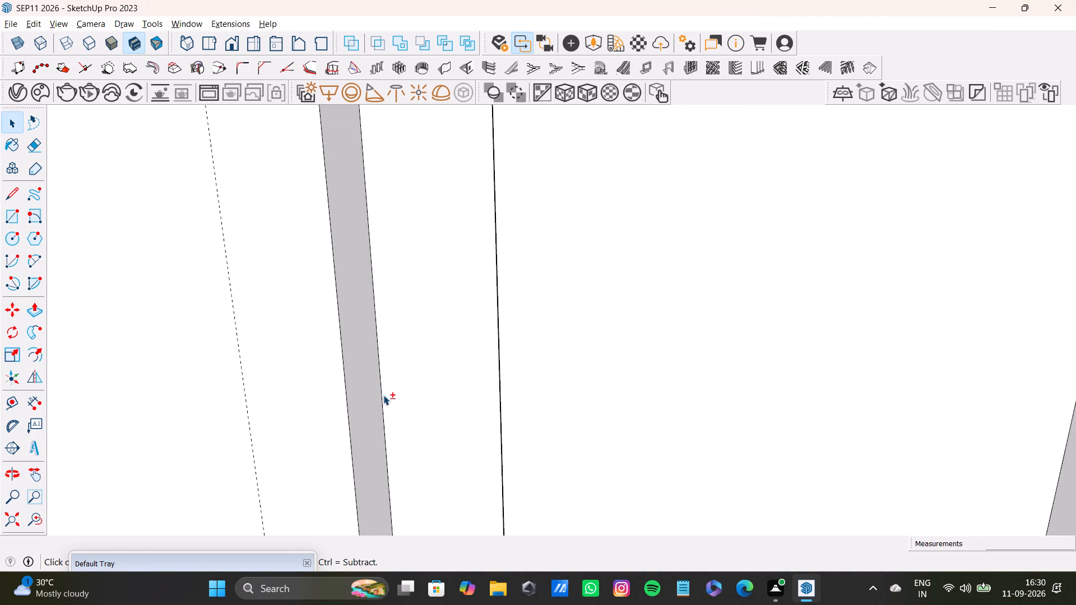
pyautogui.keyDown('shift'); pyautogui.click(346, 404); pyautogui.keyUp('shift')
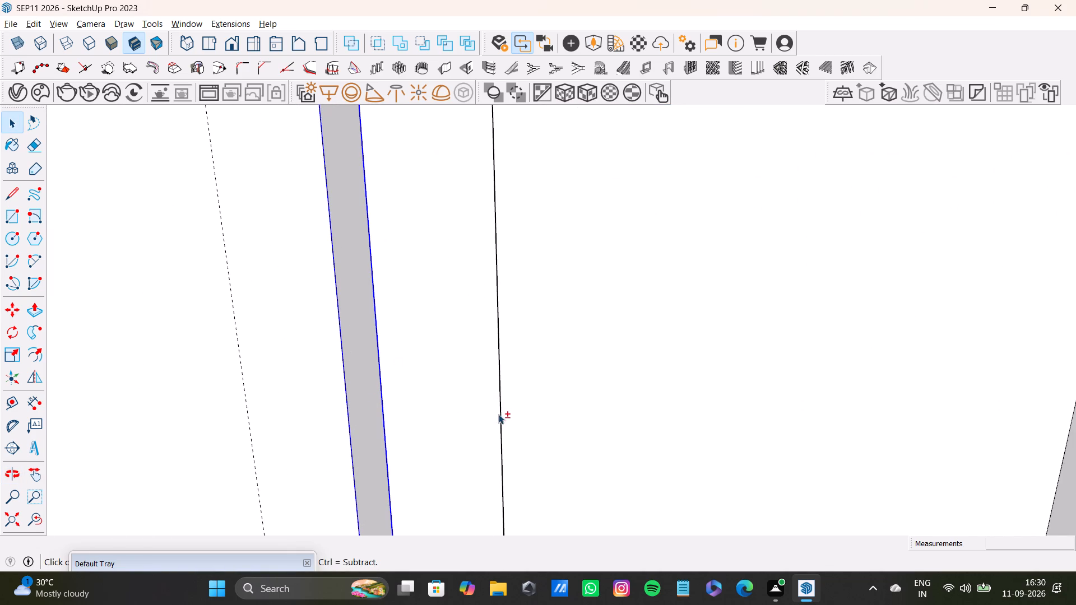
pyautogui.keyDown('shift'); pyautogui.click(499, 415); pyautogui.keyUp('shift')
pyautogui.moveTo(581, 413); pyautogui.dragTo(299, 399, button='middle')
pyautogui.keyDown('shift'); pyautogui.scroll(2, 484, 346); pyautogui.keyUp('shift')
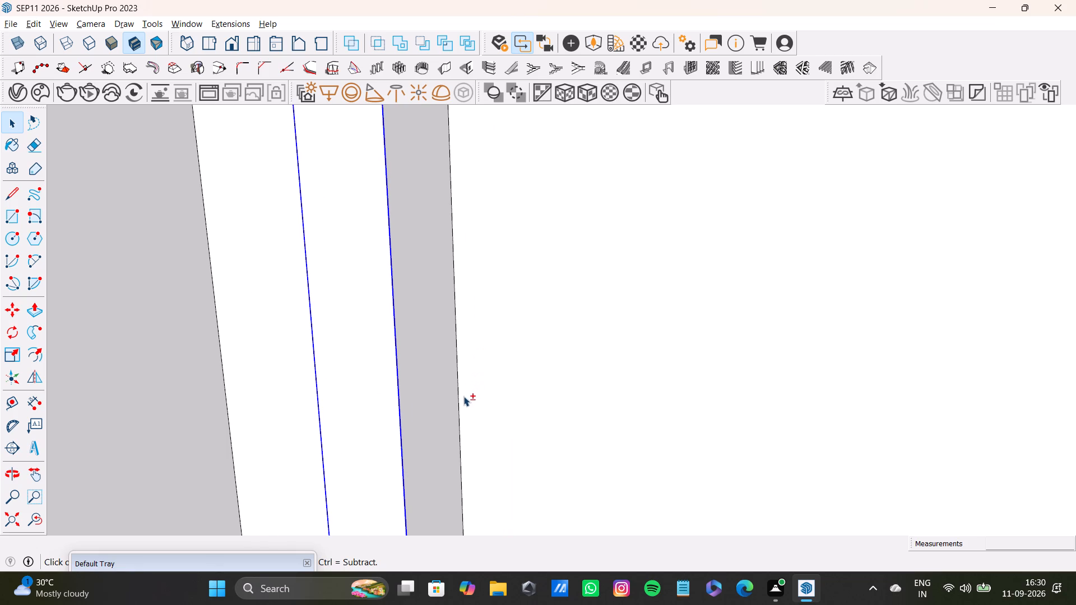
pyautogui.keyDown('shift'); pyautogui.click(463, 396); pyautogui.keyUp('shift')
pyautogui.keyDown('shift'); pyautogui.click(497, 402); pyautogui.keyUp('shift')
pyautogui.keyDown('shift'); pyautogui.click(460, 419); pyautogui.keyUp('shift')
pyautogui.keyDown('shift'); pyautogui.scroll(-5, 460, 416); pyautogui.keyUp('shift')
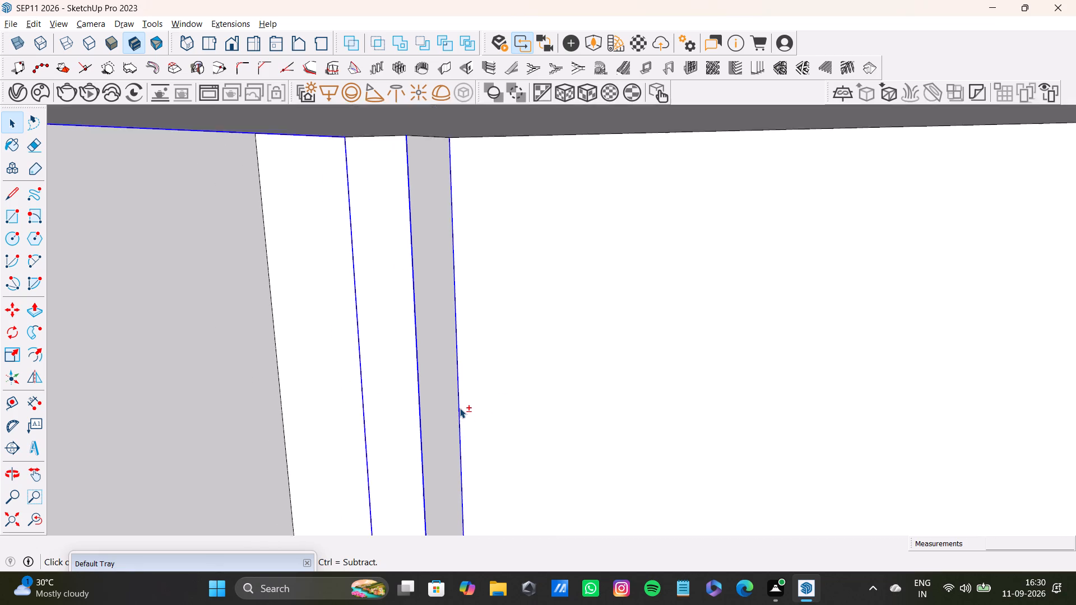
# Add the recess's top edge, its window-side vertical edges and the short edges under the projecting top to the selection.
pyautogui.keyDown('shift'); pyautogui.scroll(-7, 460, 408); pyautogui.keyUp('shift')
pyautogui.keyDown('shift'); pyautogui.moveTo(548, 409); pyautogui.dragTo(544, 249, button='middle'); pyautogui.keyUp('shift')
pyautogui.moveTo(517, 324); pyautogui.dragTo(690, 162, button='middle')
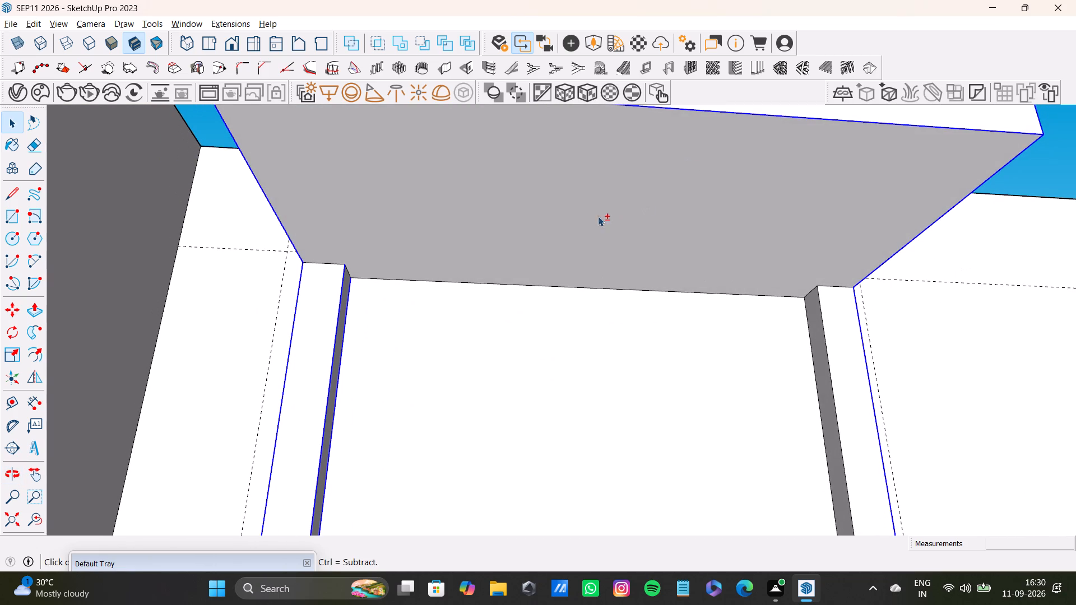
pyautogui.keyDown('shift'); pyautogui.click(706, 295); pyautogui.keyUp('shift')
pyautogui.keyDown('shift'); pyautogui.click(808, 337); pyautogui.keyUp('shift')
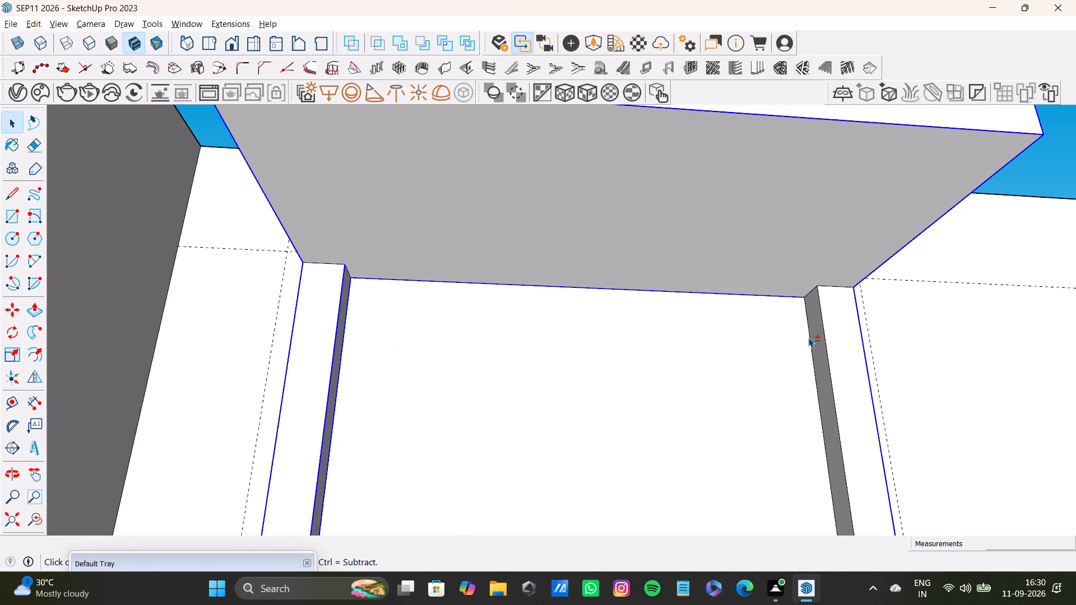
pyautogui.keyDown('shift'); pyautogui.click(828, 347); pyautogui.keyUp('shift')
pyautogui.keyDown('shift'); pyautogui.click(814, 290); pyautogui.keyUp('shift')
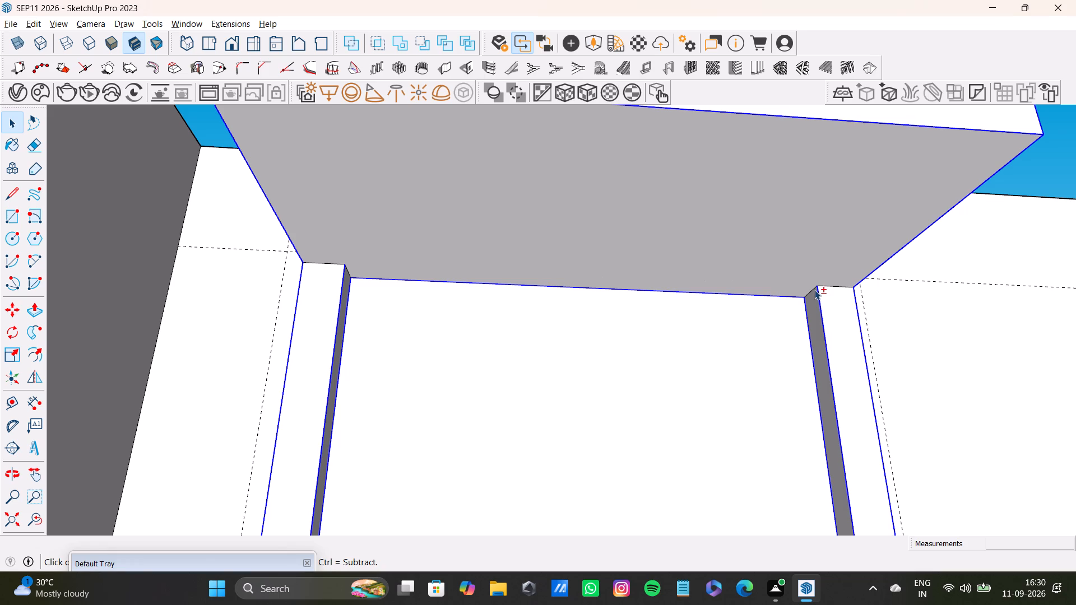
pyautogui.keyDown('shift'); pyautogui.click(834, 286); pyautogui.keyUp('shift')
pyautogui.keyDown('shift'); pyautogui.click(337, 264); pyautogui.keyUp('shift')
# Add the recess's bottom edges and the frame's outer bottom edge to the selection.
pyautogui.keyDown('shift'); pyautogui.scroll(-5, 347, 273); pyautogui.keyUp('shift')
pyautogui.keyDown('shift'); pyautogui.scroll(1, 366, 285); pyautogui.keyUp('shift')
pyautogui.keyDown('shift'); pyautogui.scroll(-4, 367, 282); pyautogui.keyUp('shift')
pyautogui.moveTo(444, 315); pyautogui.dragTo(241, 547, button='middle')
pyautogui.keyDown('shift'); pyautogui.scroll(-3, 414, 399); pyautogui.keyUp('shift')
pyautogui.keyDown('shift'); pyautogui.moveTo(415, 411); pyautogui.dragTo(424, 326, button='middle'); pyautogui.keyUp('shift')
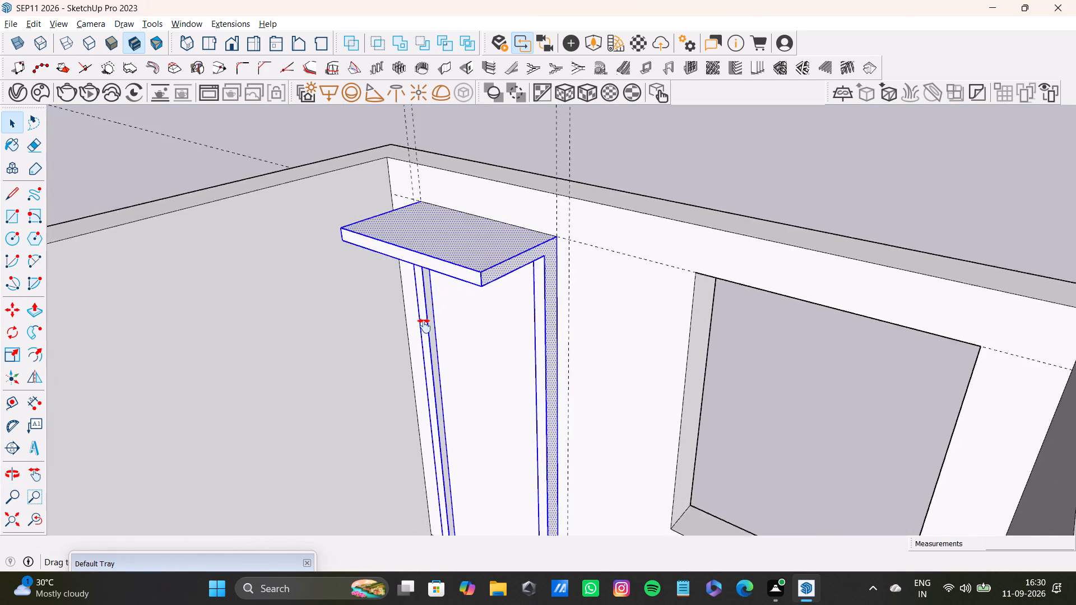
pyautogui.keyDown('shift'); pyautogui.moveTo(424, 326); pyautogui.dragTo(432, 210, button='middle'); pyautogui.keyUp('shift')
pyautogui.scroll(17, 444, 411)
pyautogui.keyDown('shift'); pyautogui.click(485, 426); pyautogui.keyUp('shift')
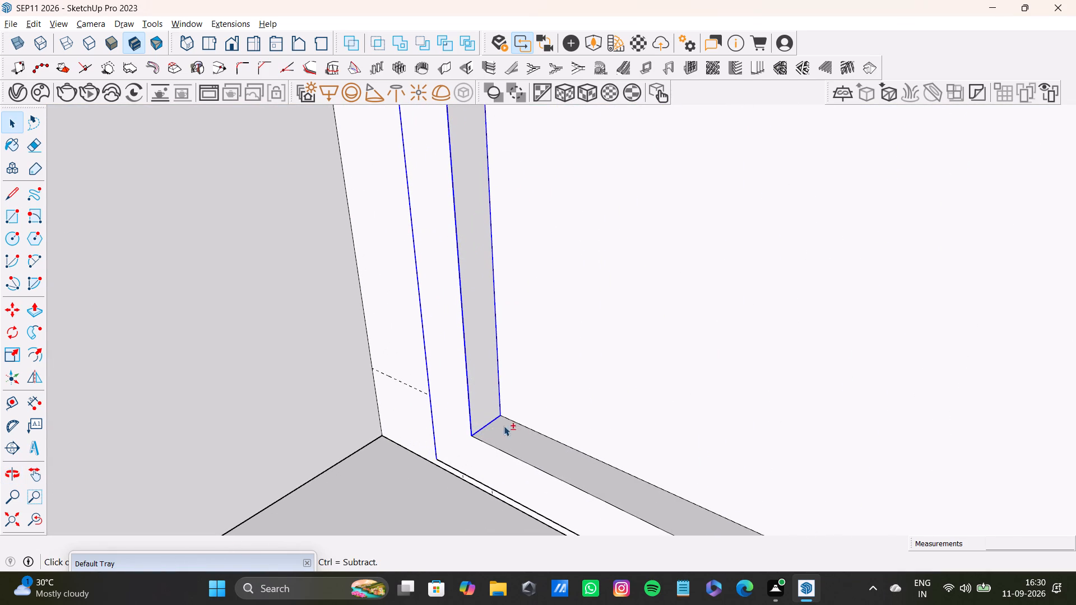
pyautogui.keyDown('shift'); pyautogui.click(543, 434); pyautogui.keyUp('shift')
pyautogui.keyDown('shift'); pyautogui.click(534, 466); pyautogui.keyUp('shift')
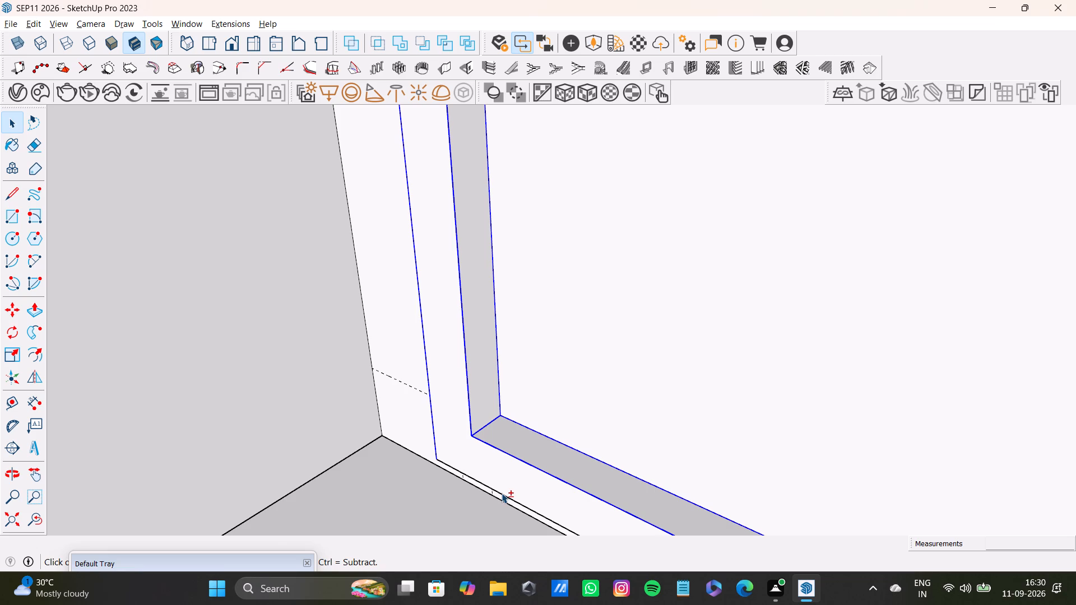
pyautogui.keyDown('shift'); pyautogui.click(502, 493); pyautogui.keyUp('shift')
# Add the short depth edge at the bottom of the panel's window-side face to the selection.
pyautogui.keyDown('shift'); pyautogui.scroll(-5, 510, 473); pyautogui.keyUp('shift')
pyautogui.keyDown('shift'); pyautogui.moveTo(554, 427); pyautogui.dragTo(413, 148, button='middle'); pyautogui.keyUp('shift')
pyautogui.keyDown('shift'); pyautogui.scroll(4, 813, 299); pyautogui.keyUp('shift')
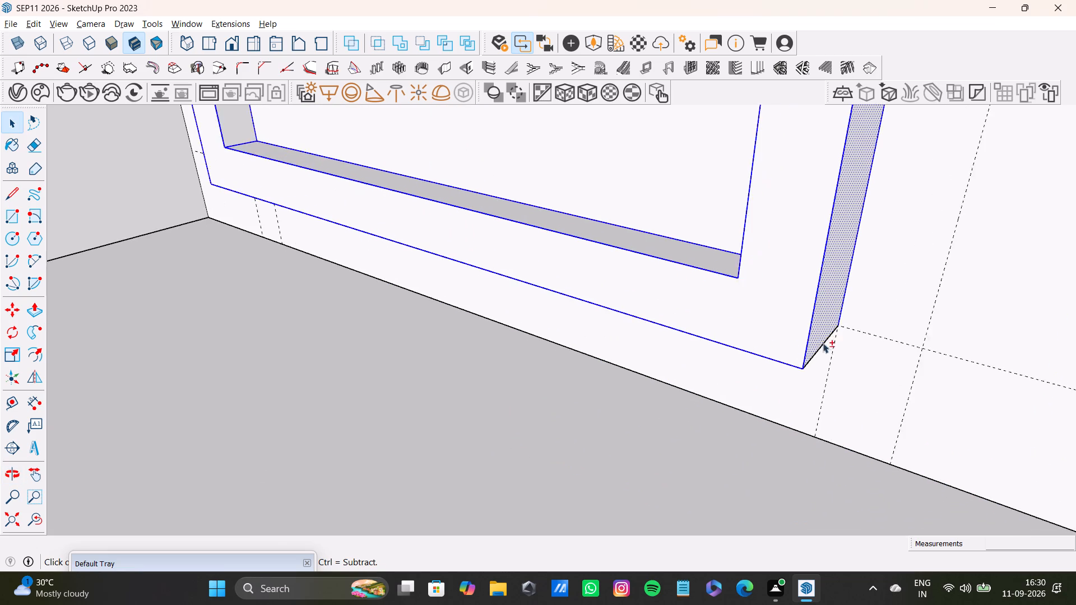
pyautogui.keyDown('shift'); pyautogui.scroll(2, 823, 343); pyautogui.keyUp('shift')
pyautogui.keyDown('shift'); pyautogui.moveTo(796, 323); pyautogui.dragTo(686, 346, button='middle'); pyautogui.keyUp('shift')
pyautogui.keyDown('shift'); pyautogui.scroll(5, 705, 359); pyautogui.keyUp('shift')
pyautogui.keyDown('shift'); pyautogui.click(721, 381); pyautogui.keyUp('shift')
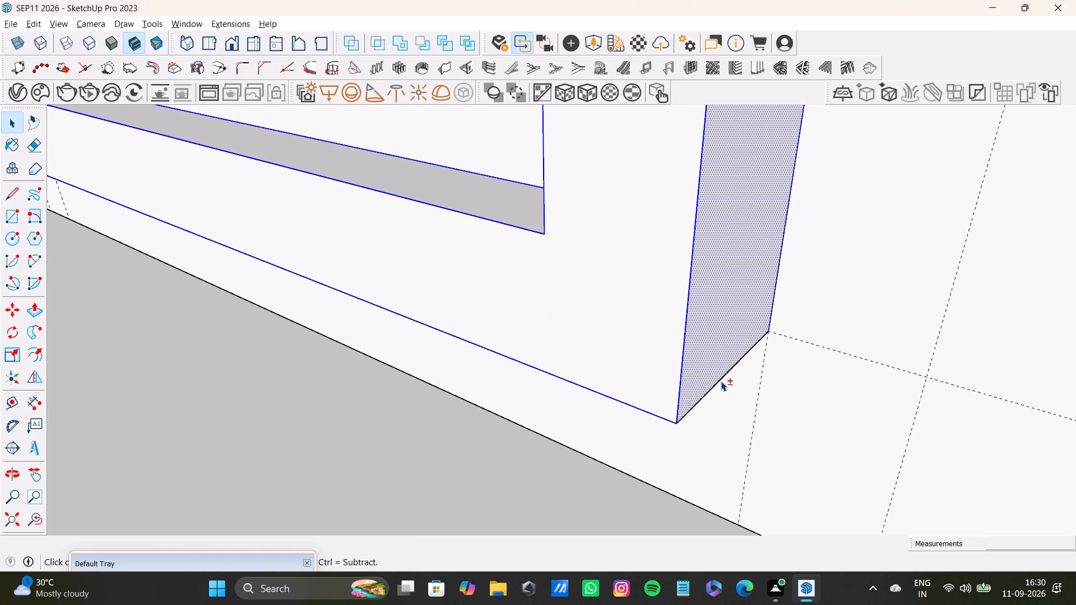
# Start the extrusion without twisting and pick points at the recess's lower corners and the frame's outer lower window-side corner.
pyautogui.keyDown('shift'); pyautogui.scroll(-9, 721, 381); pyautogui.keyUp('shift')
pyautogui.keyDown('shift'); pyautogui.moveTo(672, 357); pyautogui.dragTo(627, 400, button='middle'); pyautogui.keyUp('shift')
pyautogui.moveTo(558, 407); pyautogui.dragTo(699, 199, button='middle')
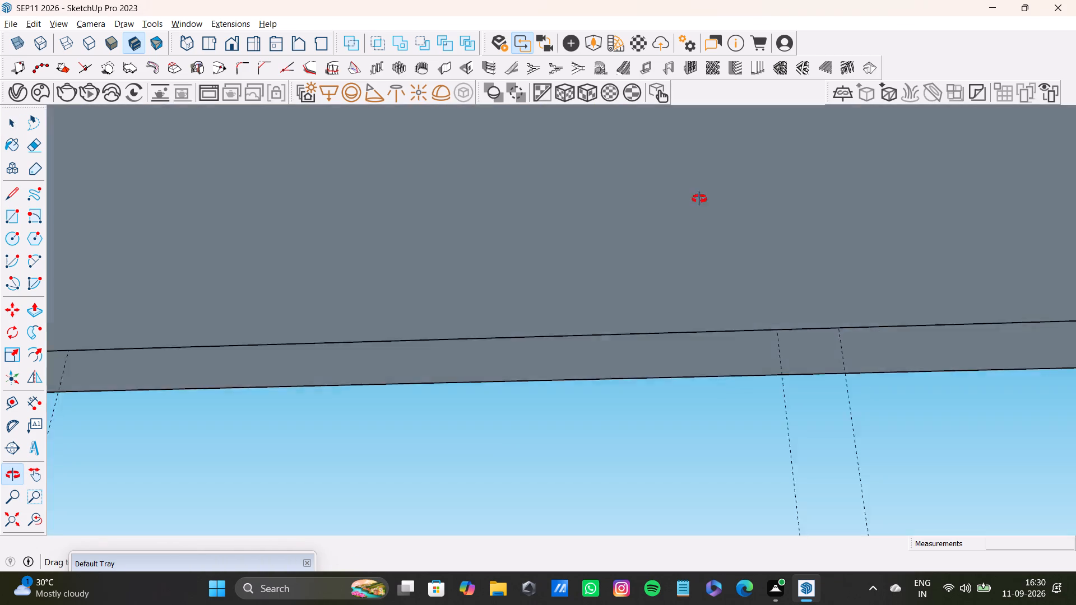
pyautogui.moveTo(699, 199); pyautogui.dragTo(683, 366, button='middle')
pyautogui.scroll(-4, 634, 332)
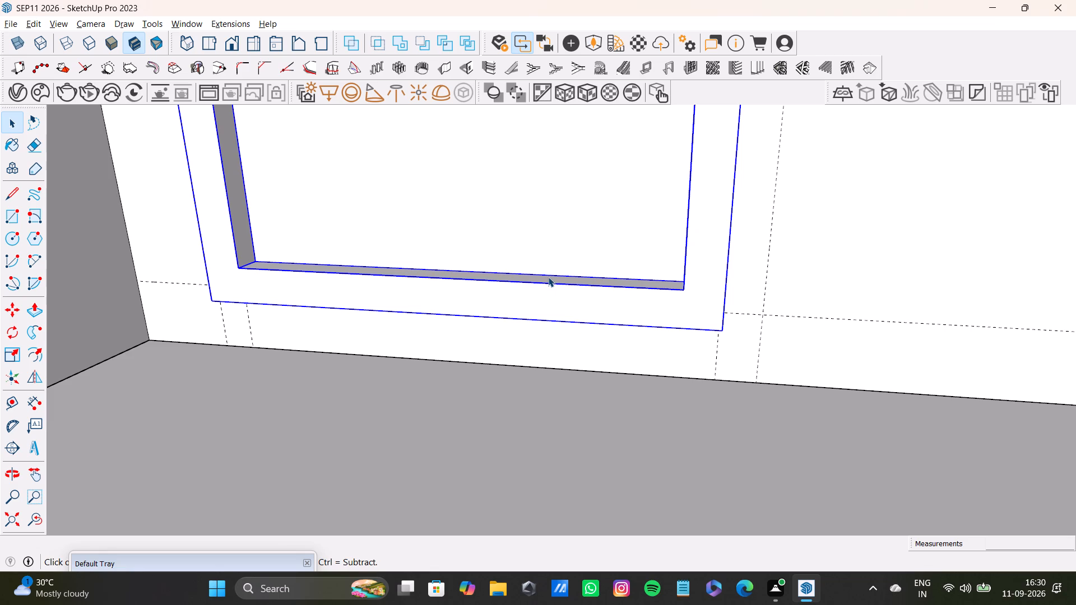
pyautogui.scroll(-3, 548, 277)
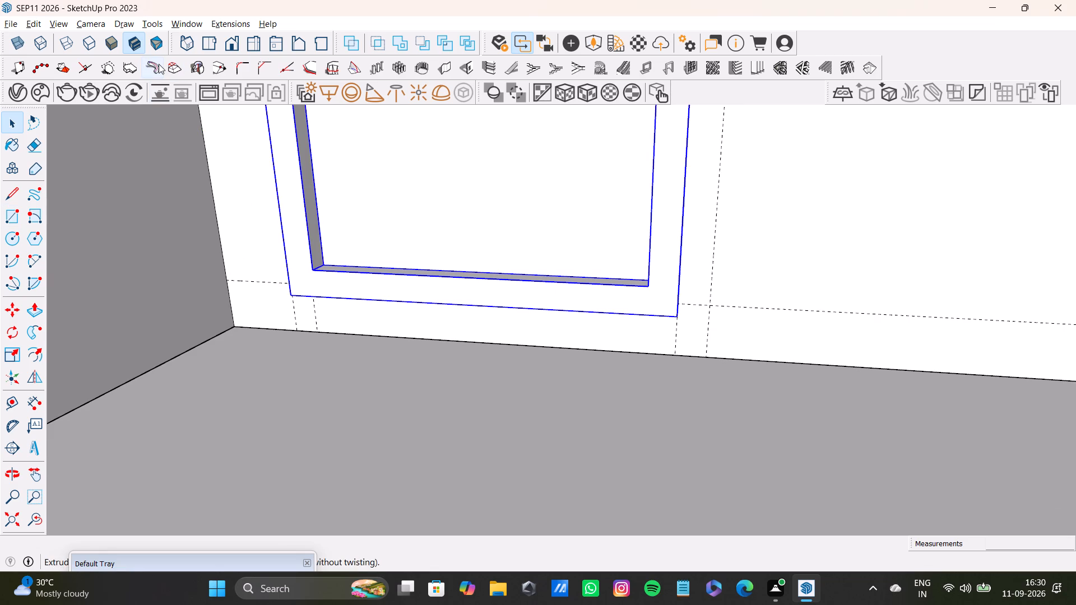
pyautogui.click(159, 64)
pyautogui.click(316, 269)
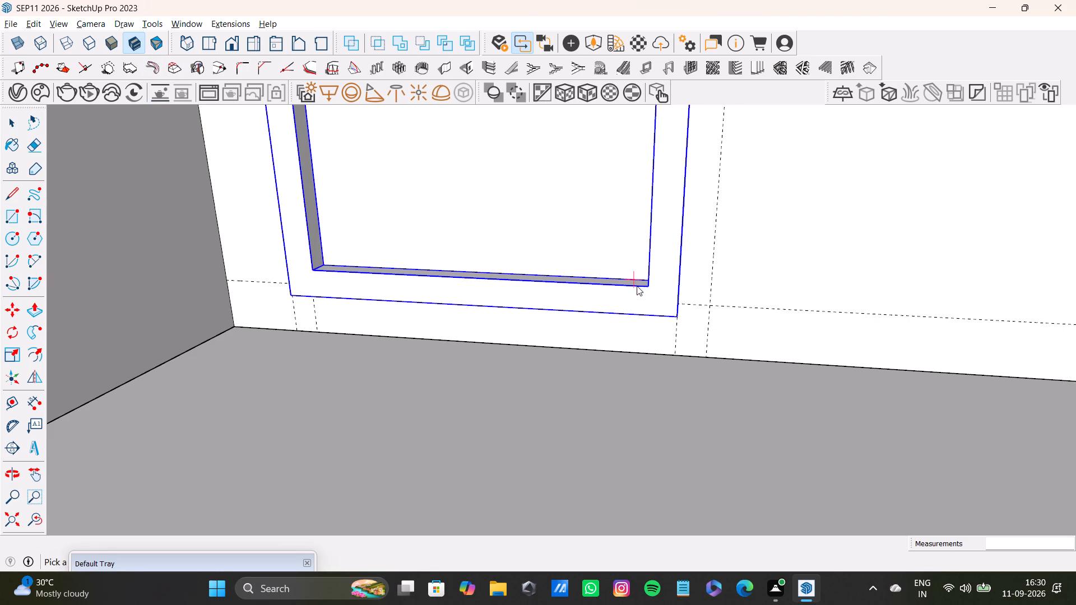
pyautogui.click(646, 287)
pyautogui.click(646, 314)
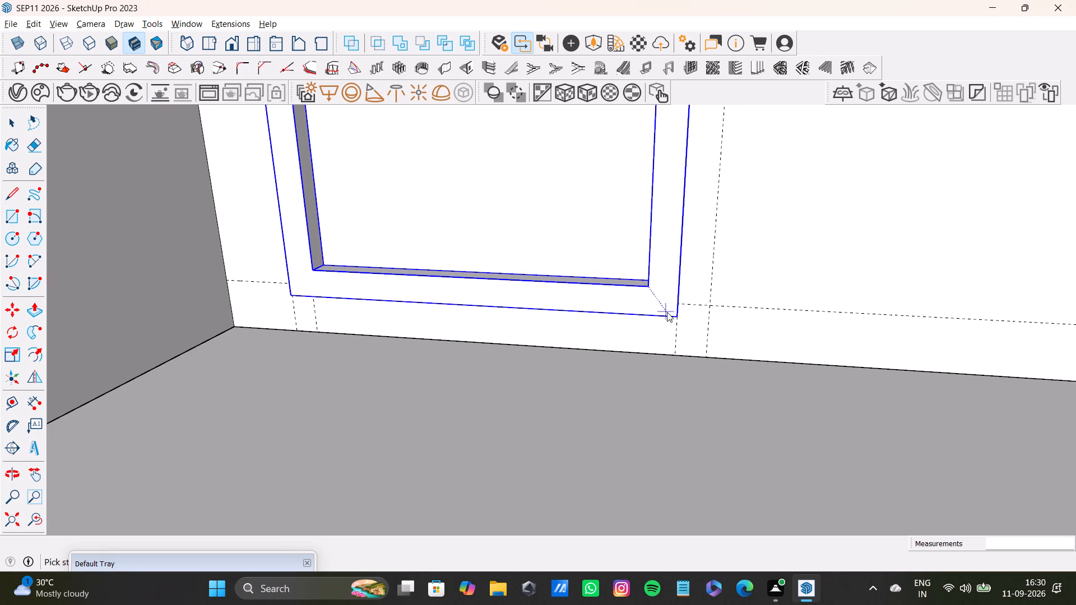
pyautogui.click(675, 318)
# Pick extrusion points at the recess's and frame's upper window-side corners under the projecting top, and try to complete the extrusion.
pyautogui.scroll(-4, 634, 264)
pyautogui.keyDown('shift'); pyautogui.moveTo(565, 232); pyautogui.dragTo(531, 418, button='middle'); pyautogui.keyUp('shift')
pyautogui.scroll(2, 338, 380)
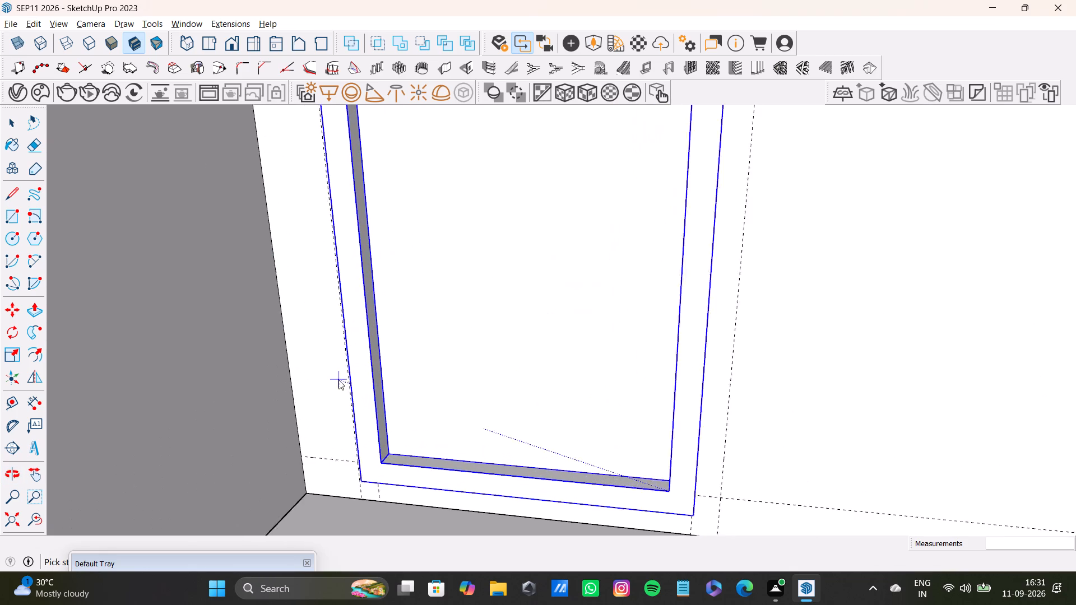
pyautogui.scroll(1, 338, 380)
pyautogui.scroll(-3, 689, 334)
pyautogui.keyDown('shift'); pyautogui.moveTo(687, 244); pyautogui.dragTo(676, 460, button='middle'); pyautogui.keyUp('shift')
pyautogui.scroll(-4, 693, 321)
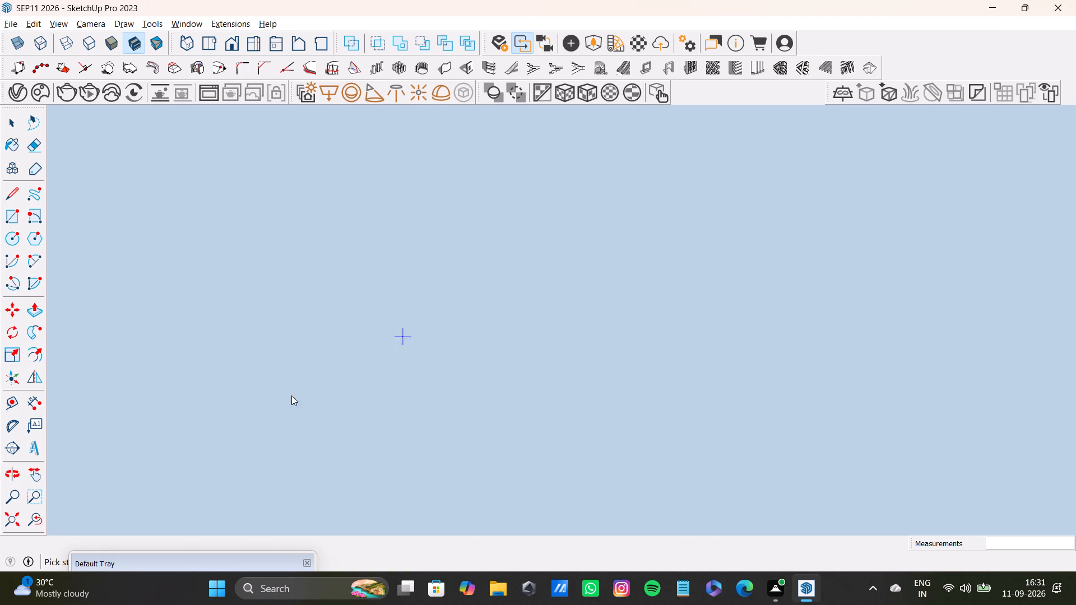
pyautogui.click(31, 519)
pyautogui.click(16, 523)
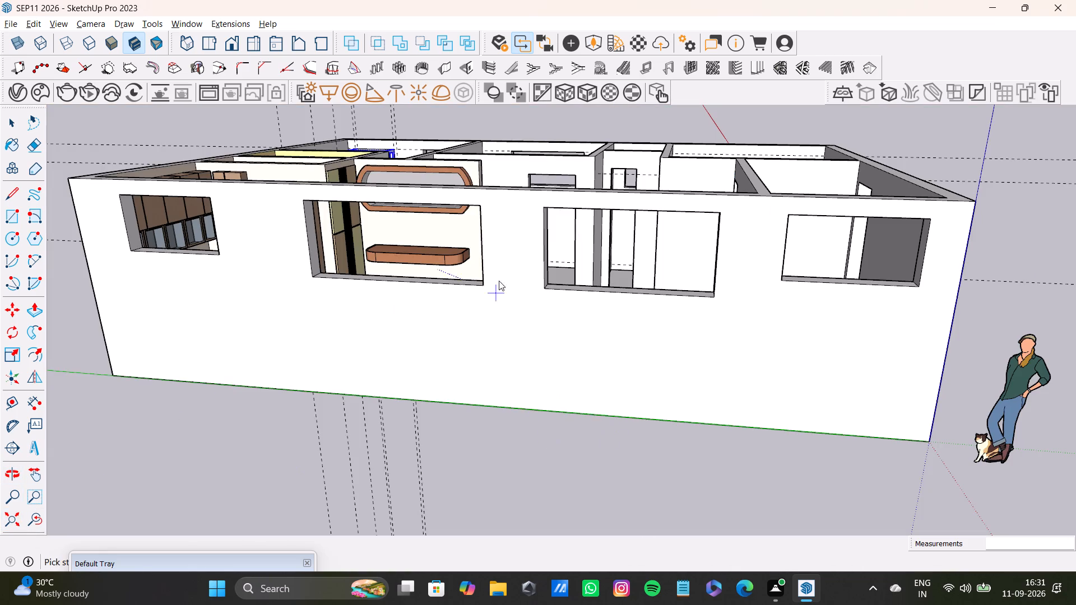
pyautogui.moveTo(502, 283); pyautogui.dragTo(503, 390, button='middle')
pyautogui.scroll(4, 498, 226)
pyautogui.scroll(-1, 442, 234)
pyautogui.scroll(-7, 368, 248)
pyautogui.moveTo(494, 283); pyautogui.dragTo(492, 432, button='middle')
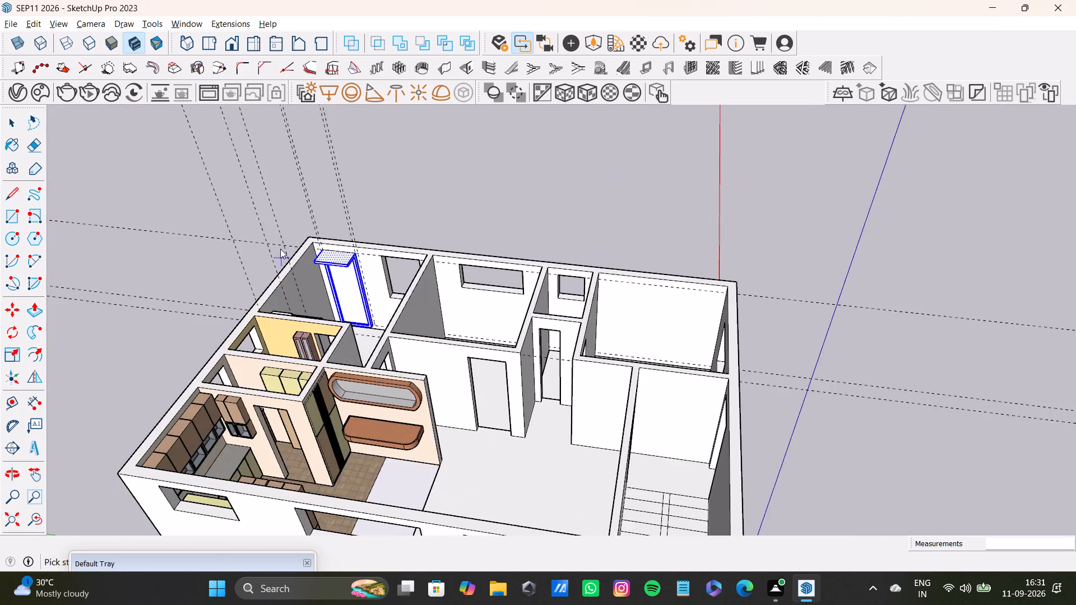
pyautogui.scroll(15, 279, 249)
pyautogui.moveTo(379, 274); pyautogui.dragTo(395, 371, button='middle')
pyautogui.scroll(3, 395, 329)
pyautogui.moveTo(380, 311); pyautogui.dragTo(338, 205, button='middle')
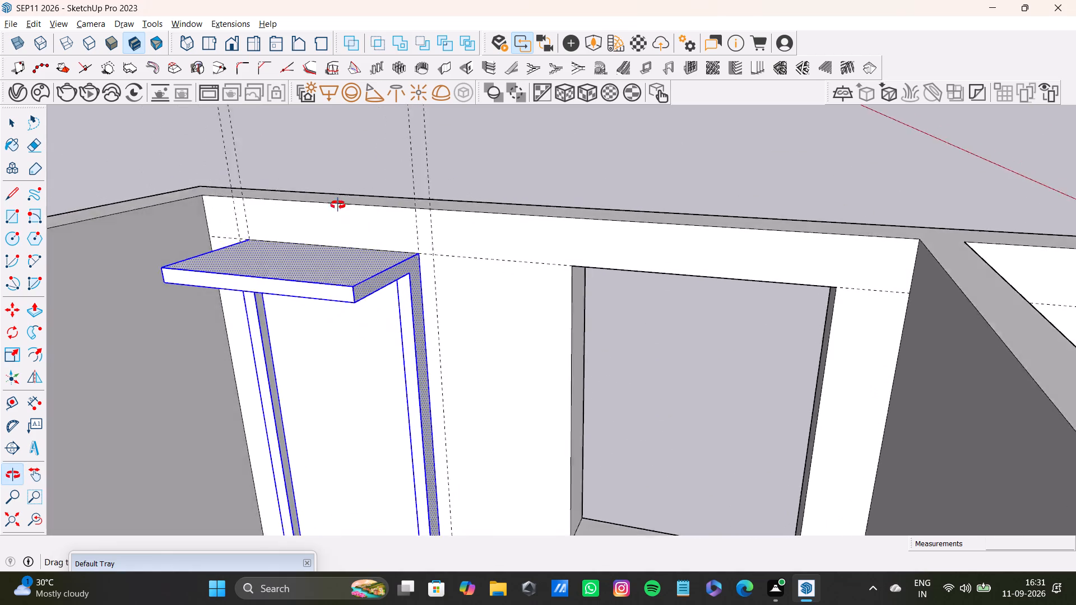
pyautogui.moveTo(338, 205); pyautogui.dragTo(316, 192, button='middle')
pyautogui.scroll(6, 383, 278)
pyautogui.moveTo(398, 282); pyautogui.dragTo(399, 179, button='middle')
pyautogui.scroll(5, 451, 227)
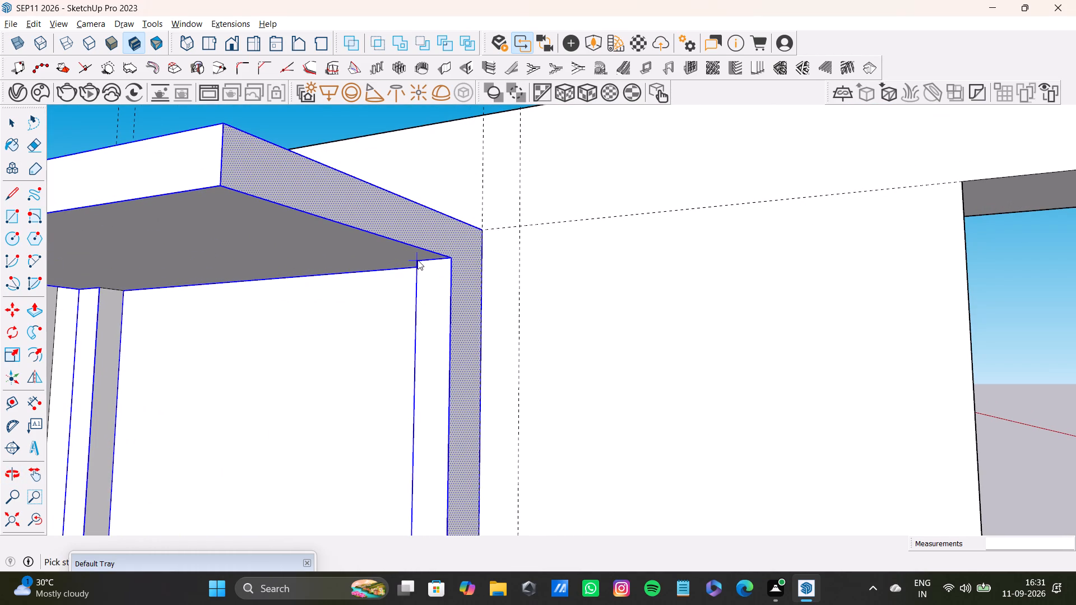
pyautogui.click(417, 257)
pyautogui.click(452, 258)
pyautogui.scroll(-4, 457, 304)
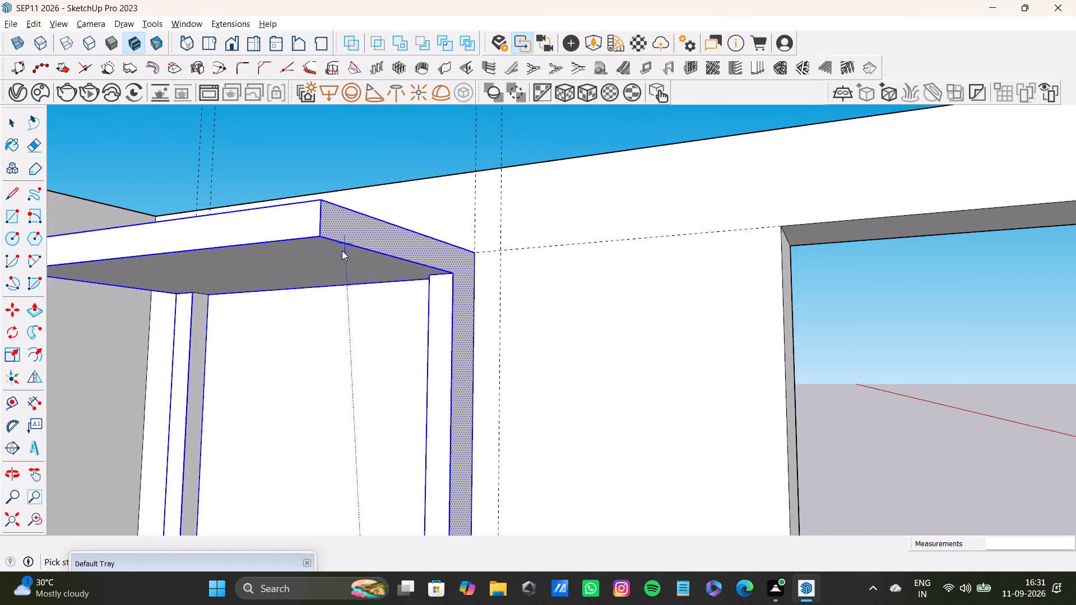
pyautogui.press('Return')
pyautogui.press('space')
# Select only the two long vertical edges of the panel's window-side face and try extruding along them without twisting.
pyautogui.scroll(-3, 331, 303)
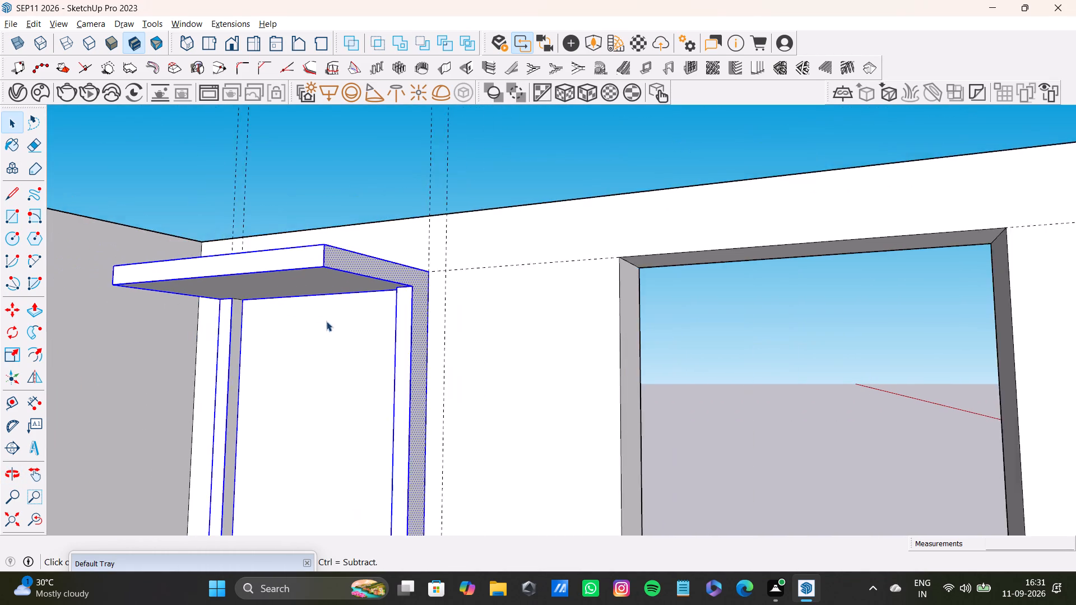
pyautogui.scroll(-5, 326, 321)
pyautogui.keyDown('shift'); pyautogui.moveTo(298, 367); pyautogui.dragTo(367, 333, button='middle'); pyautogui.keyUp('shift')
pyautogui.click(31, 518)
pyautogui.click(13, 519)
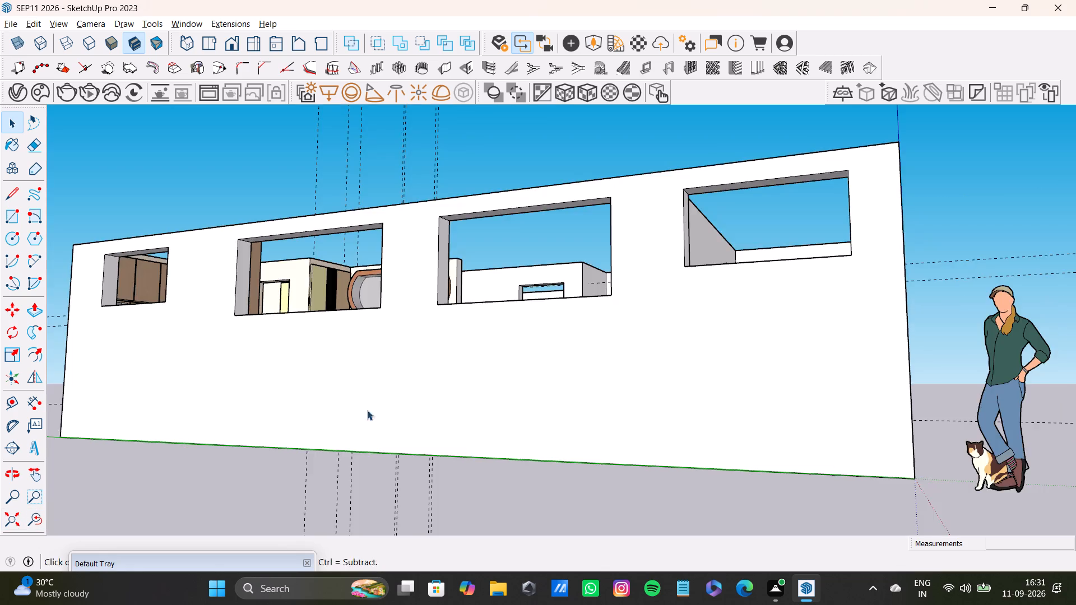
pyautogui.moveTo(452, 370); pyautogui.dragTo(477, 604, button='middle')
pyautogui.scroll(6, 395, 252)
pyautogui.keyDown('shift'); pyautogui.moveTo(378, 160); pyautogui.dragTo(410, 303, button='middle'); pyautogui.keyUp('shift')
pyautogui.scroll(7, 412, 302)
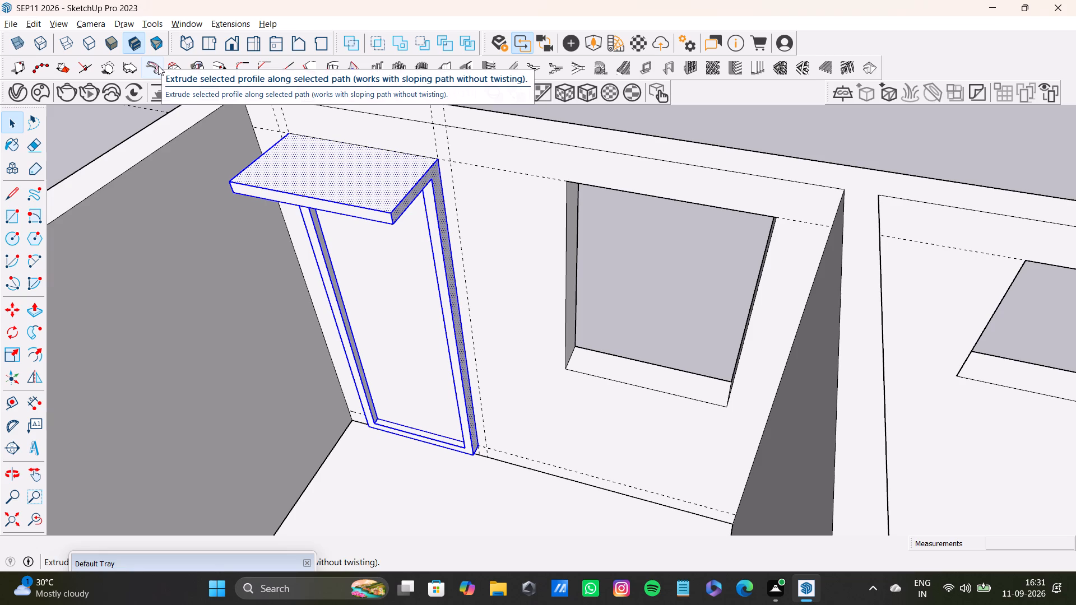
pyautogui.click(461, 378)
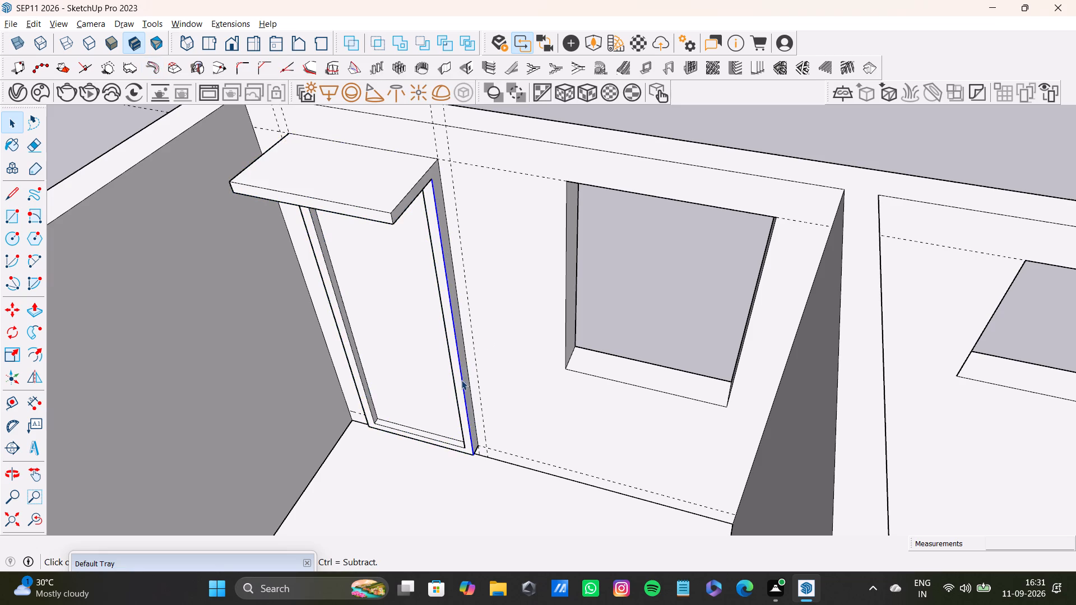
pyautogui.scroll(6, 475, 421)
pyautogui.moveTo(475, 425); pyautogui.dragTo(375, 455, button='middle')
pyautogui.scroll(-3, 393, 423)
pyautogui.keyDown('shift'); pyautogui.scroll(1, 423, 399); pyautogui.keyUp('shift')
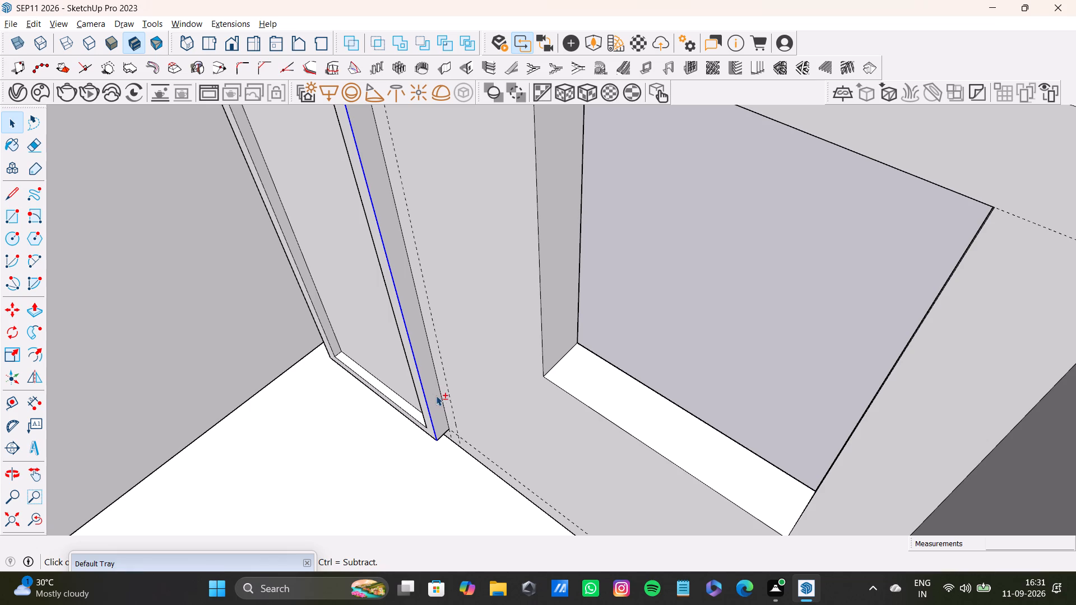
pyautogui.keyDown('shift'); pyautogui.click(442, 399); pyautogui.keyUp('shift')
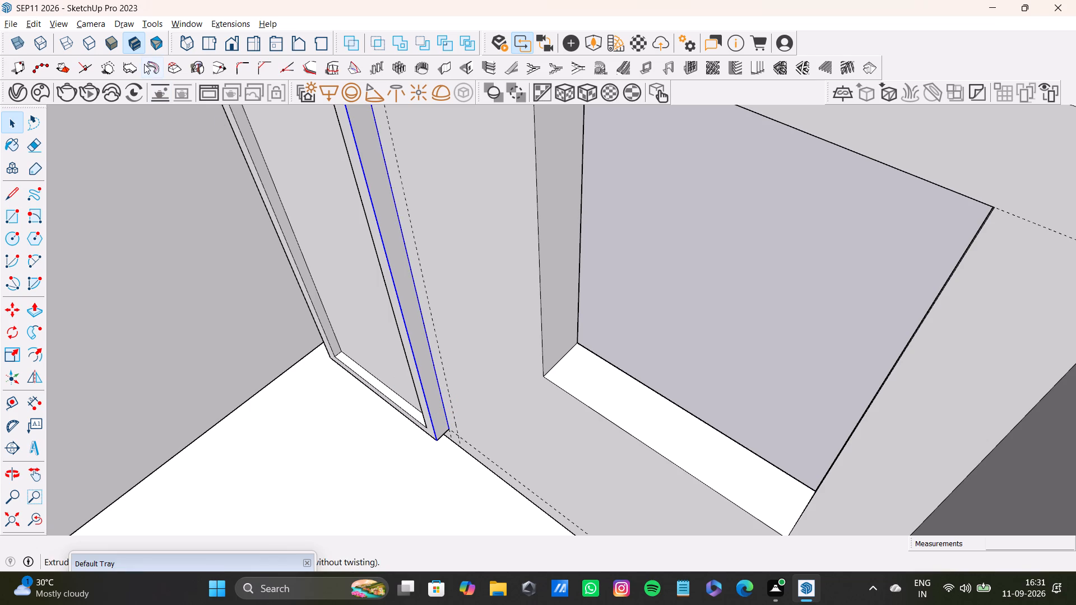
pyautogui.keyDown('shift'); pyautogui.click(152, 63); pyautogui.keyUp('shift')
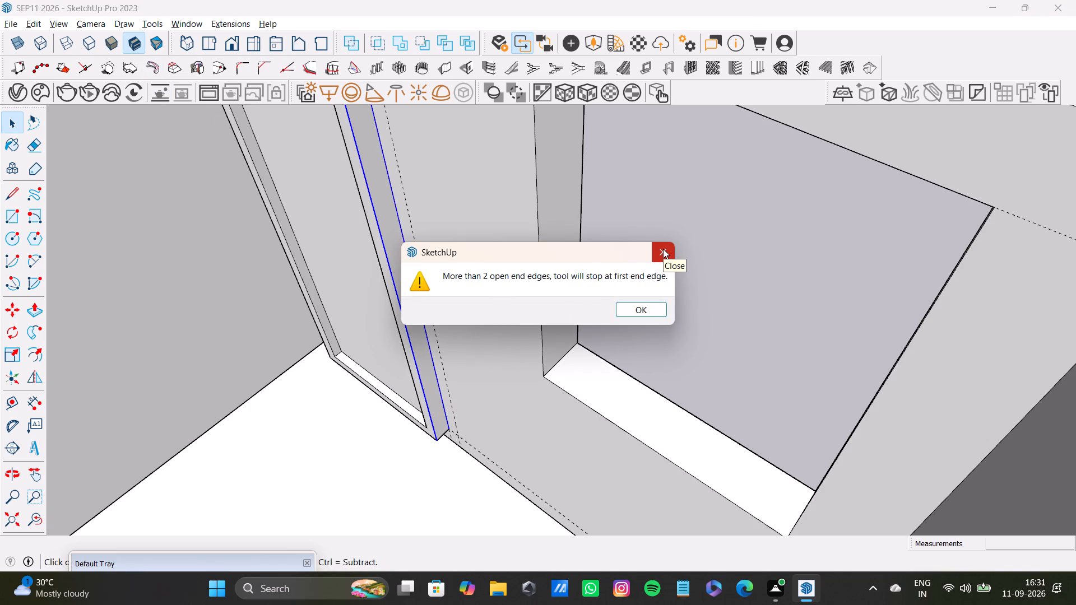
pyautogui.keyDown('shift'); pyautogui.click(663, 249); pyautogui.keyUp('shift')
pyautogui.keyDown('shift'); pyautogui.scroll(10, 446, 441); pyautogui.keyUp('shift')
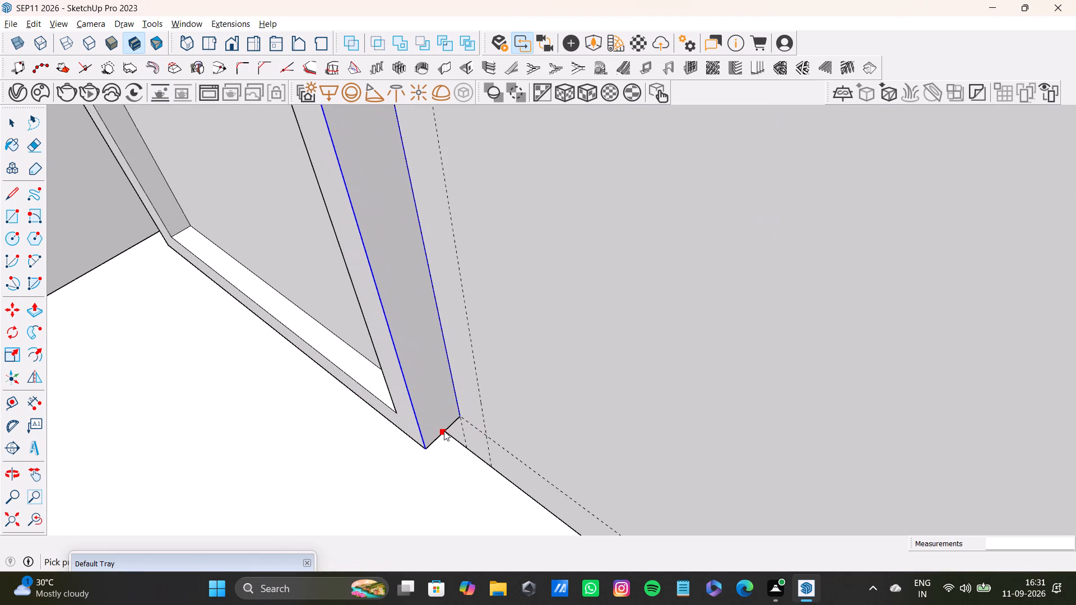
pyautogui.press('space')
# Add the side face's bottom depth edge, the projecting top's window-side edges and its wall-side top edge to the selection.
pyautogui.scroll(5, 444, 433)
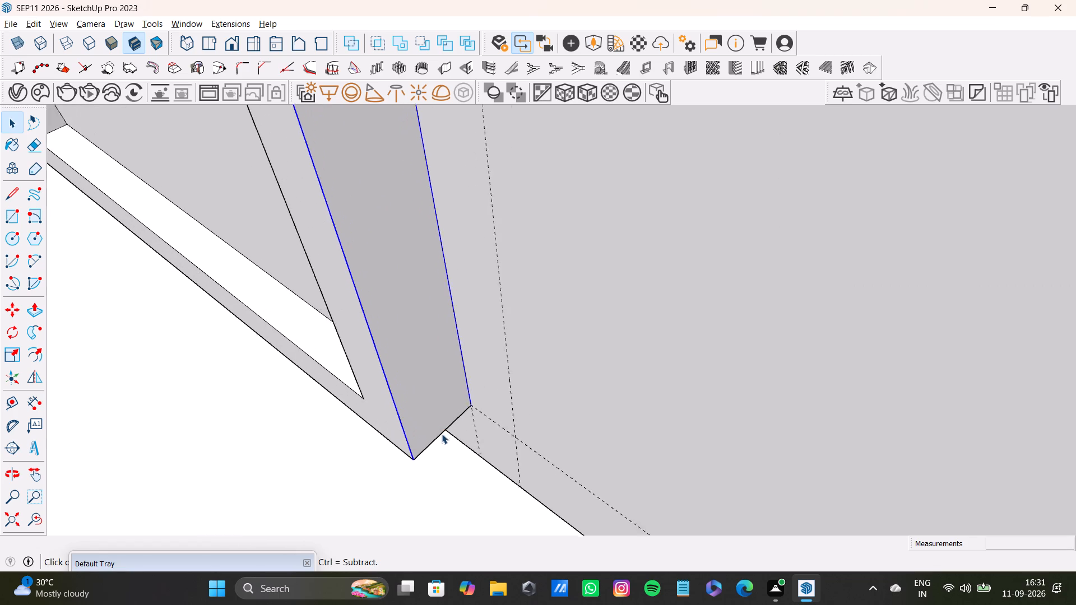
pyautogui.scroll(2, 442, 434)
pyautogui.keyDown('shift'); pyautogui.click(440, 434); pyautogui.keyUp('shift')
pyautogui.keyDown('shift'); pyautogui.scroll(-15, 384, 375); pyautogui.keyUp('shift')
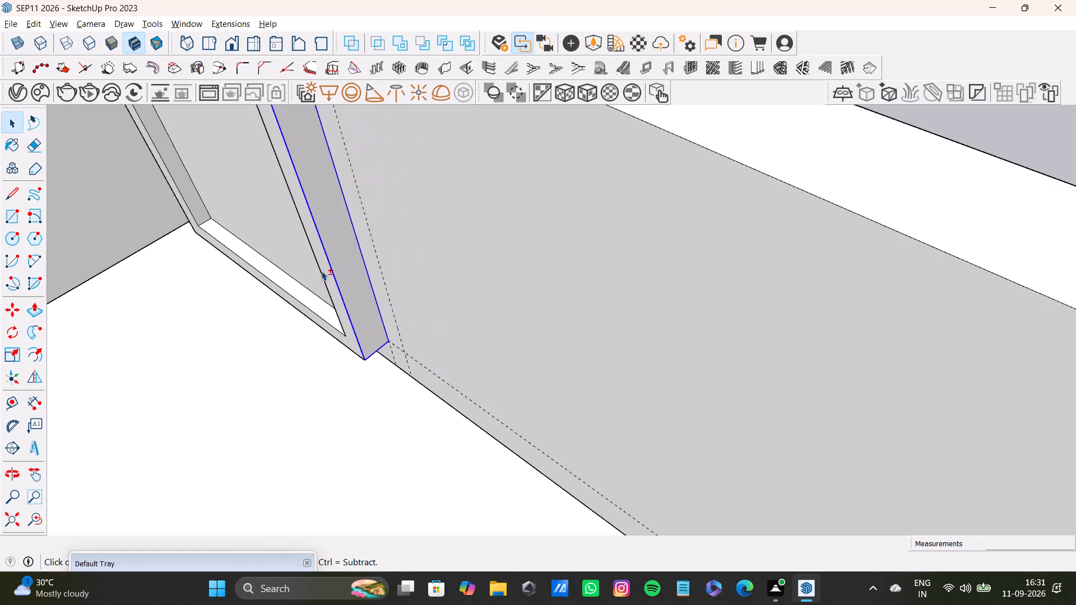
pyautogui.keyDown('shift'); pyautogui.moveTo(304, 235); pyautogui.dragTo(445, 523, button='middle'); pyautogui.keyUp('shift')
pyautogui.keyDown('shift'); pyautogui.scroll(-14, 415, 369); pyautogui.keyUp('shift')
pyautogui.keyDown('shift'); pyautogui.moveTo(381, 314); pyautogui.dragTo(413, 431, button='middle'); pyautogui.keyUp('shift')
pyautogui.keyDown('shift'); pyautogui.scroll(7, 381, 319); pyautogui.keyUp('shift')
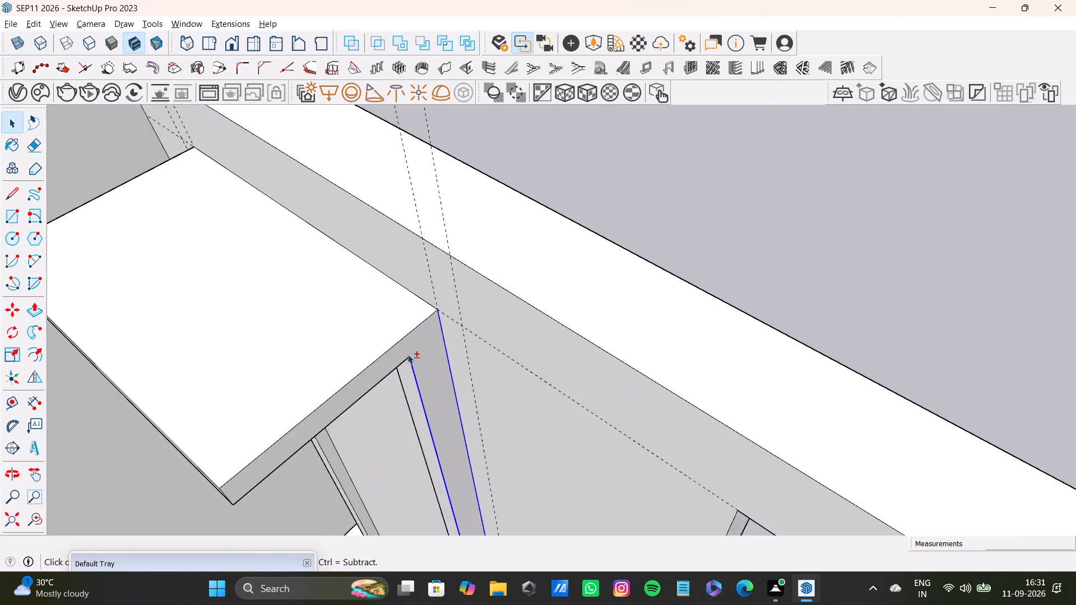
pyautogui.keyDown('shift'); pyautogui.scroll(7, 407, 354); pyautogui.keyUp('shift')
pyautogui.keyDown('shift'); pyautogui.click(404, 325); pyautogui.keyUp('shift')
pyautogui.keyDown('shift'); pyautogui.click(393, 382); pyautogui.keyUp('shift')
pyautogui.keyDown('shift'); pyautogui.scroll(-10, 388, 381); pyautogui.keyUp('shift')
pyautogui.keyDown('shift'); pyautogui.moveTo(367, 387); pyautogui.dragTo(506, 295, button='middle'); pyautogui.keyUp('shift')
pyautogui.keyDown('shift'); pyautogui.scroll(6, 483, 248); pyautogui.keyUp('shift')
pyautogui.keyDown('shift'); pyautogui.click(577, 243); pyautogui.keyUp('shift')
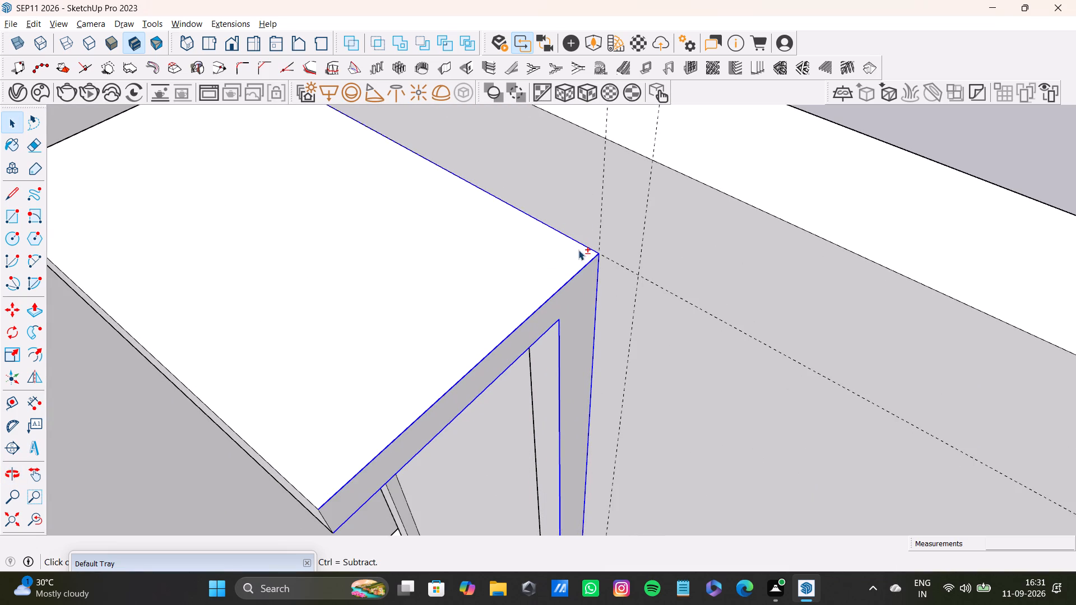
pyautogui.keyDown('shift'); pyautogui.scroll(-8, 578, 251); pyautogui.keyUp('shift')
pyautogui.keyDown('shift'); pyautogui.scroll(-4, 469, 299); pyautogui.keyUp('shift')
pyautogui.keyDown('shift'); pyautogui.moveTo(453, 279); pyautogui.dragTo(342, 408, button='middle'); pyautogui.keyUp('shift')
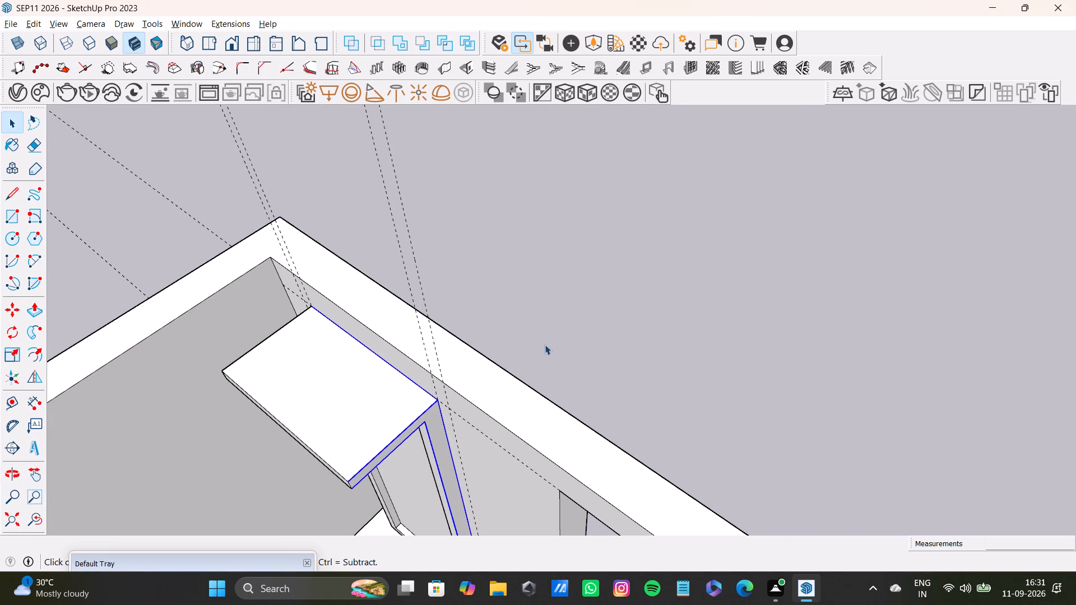
# Draw a long, narrow test rectangle on the empty ground outside the house, beyond the bedroom wall.
pyautogui.press('space')
pyautogui.click(8, 215)
pyautogui.click(623, 224)
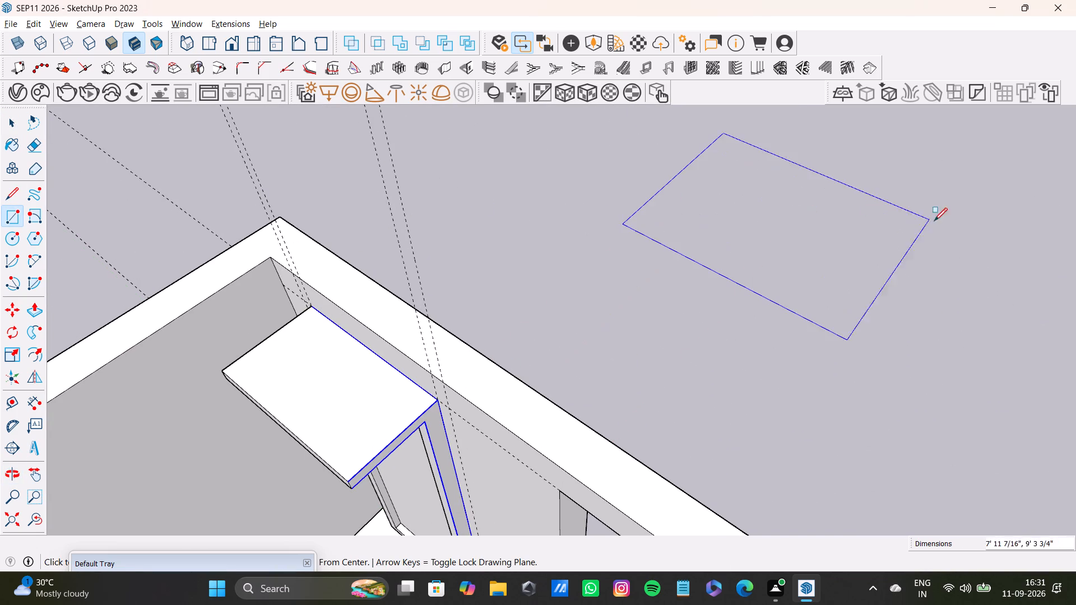
pyautogui.click(780, 223)
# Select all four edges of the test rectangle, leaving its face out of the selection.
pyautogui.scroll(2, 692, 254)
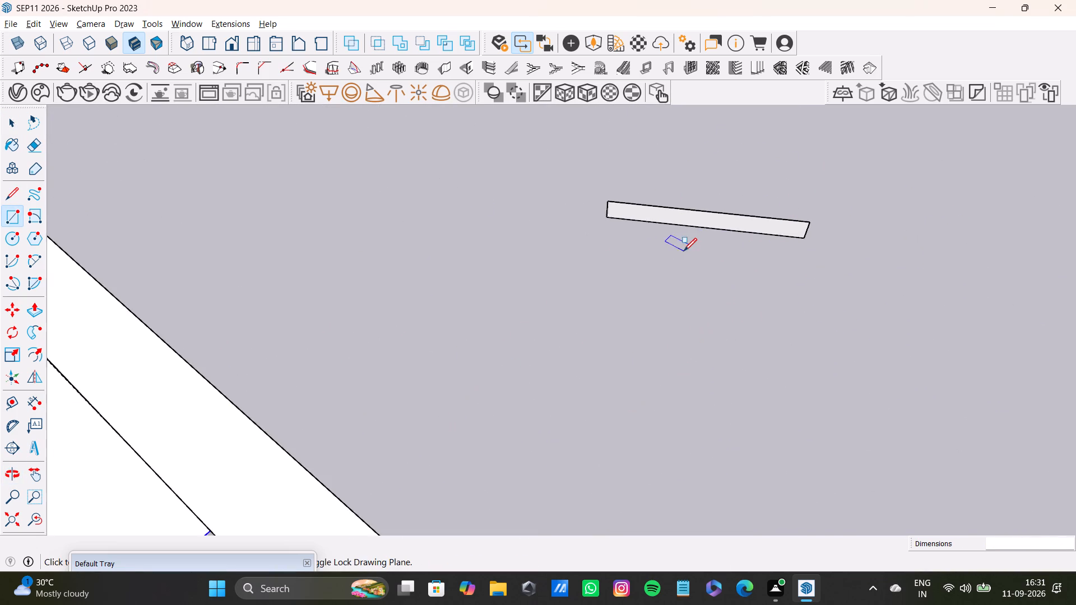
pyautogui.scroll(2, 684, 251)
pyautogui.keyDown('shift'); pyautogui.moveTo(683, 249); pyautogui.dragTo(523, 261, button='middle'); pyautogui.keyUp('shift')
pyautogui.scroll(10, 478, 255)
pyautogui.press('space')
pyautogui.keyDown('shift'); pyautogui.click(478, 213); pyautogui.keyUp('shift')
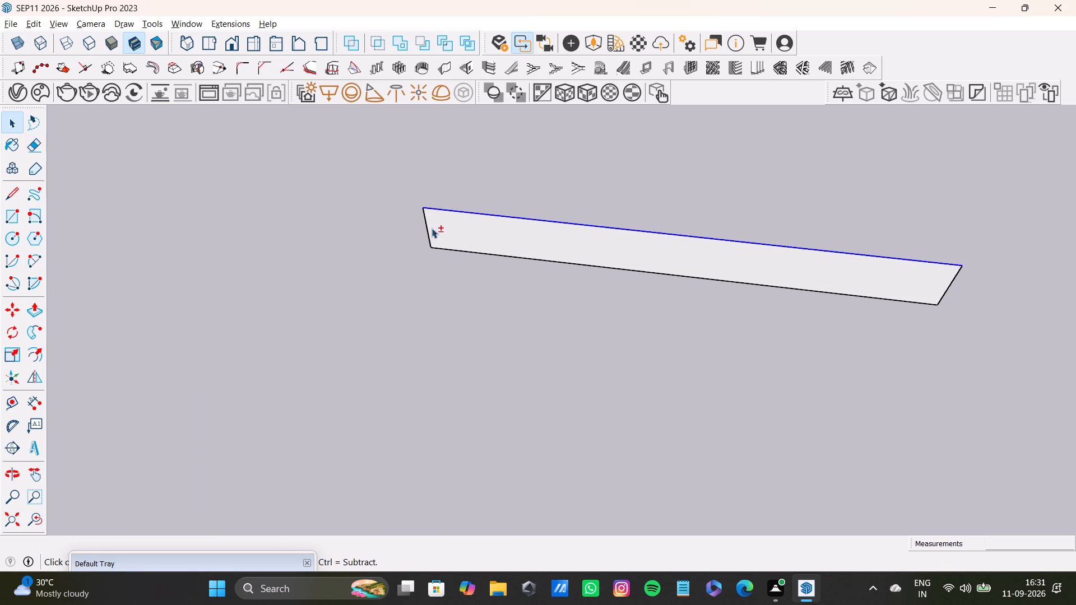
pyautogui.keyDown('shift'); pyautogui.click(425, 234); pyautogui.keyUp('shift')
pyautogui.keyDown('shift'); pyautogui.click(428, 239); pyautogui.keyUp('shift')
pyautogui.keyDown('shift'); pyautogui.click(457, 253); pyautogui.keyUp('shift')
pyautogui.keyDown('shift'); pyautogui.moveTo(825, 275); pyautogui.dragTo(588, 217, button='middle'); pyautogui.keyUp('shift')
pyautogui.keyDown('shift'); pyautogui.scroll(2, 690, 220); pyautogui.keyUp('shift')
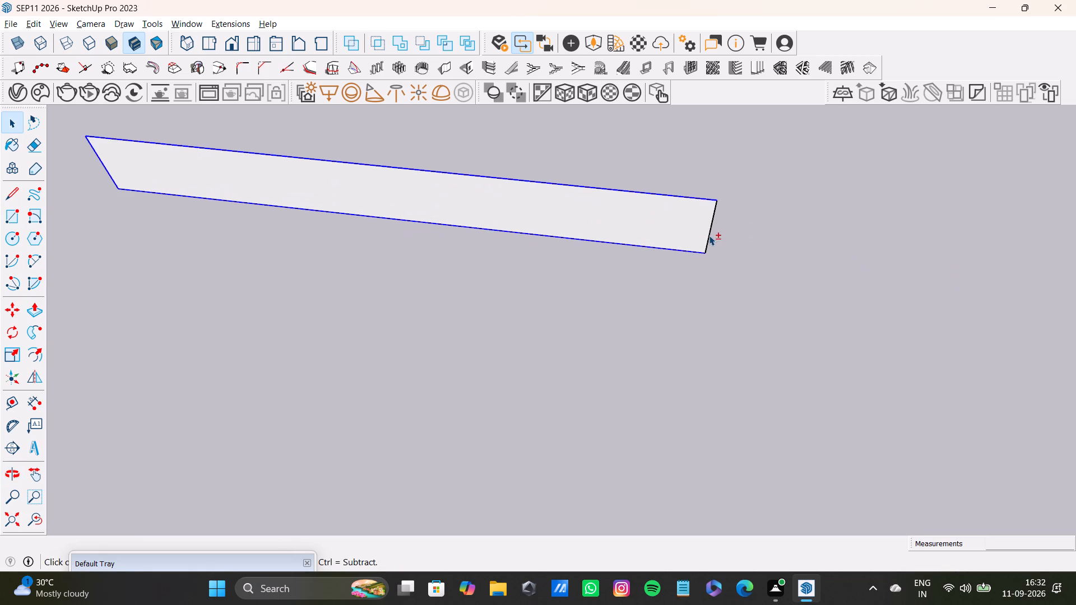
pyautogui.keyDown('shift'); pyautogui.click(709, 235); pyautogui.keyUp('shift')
# Draw a wavy freehand test curve beside the rectangle, slightly longer than the rectangle.
pyautogui.keyDown('shift'); pyautogui.scroll(-8, 707, 239); pyautogui.keyUp('shift')
pyautogui.keyDown('shift'); pyautogui.moveTo(653, 209); pyautogui.dragTo(713, 268, button='middle'); pyautogui.keyUp('shift')
pyautogui.keyDown('shift'); pyautogui.moveTo(31, 194); pyautogui.dragTo(40, 194); pyautogui.keyUp('shift')
pyautogui.keyDown('shift'); pyautogui.moveTo(451, 204); pyautogui.dragTo(835, 240); pyautogui.keyUp('shift')
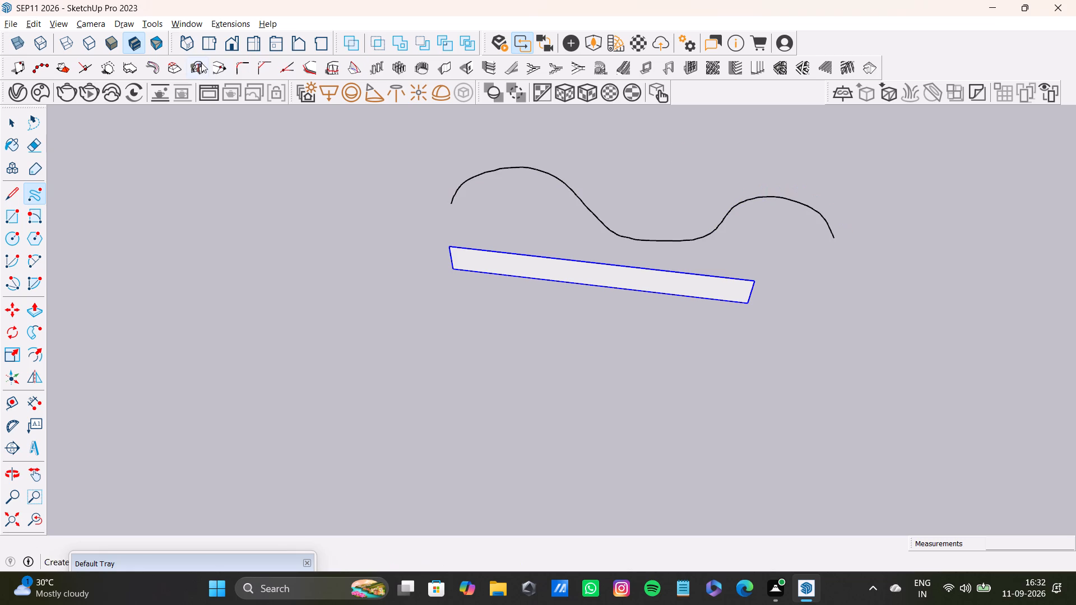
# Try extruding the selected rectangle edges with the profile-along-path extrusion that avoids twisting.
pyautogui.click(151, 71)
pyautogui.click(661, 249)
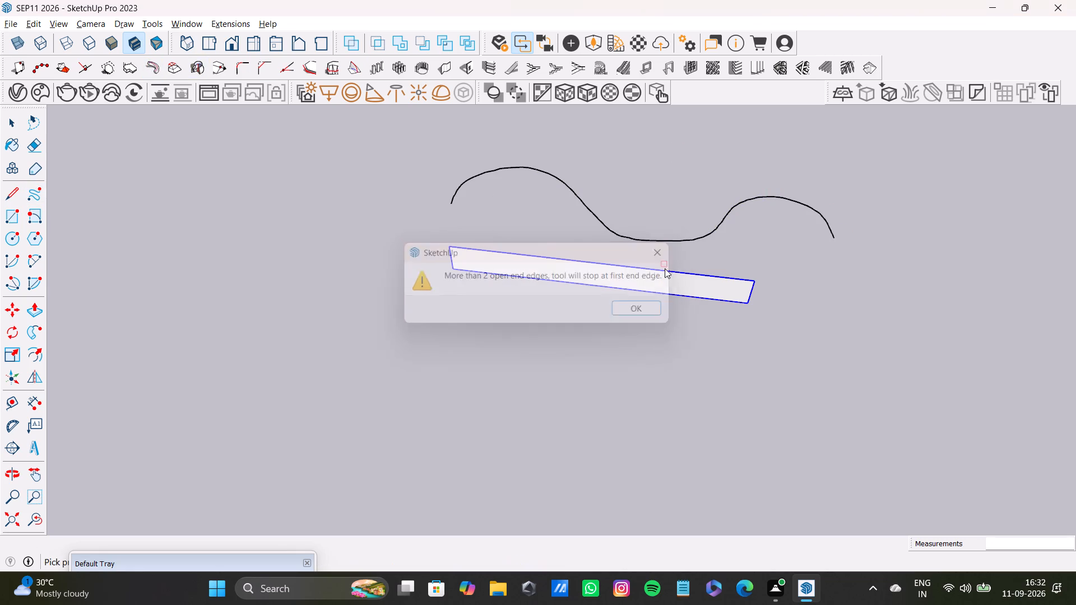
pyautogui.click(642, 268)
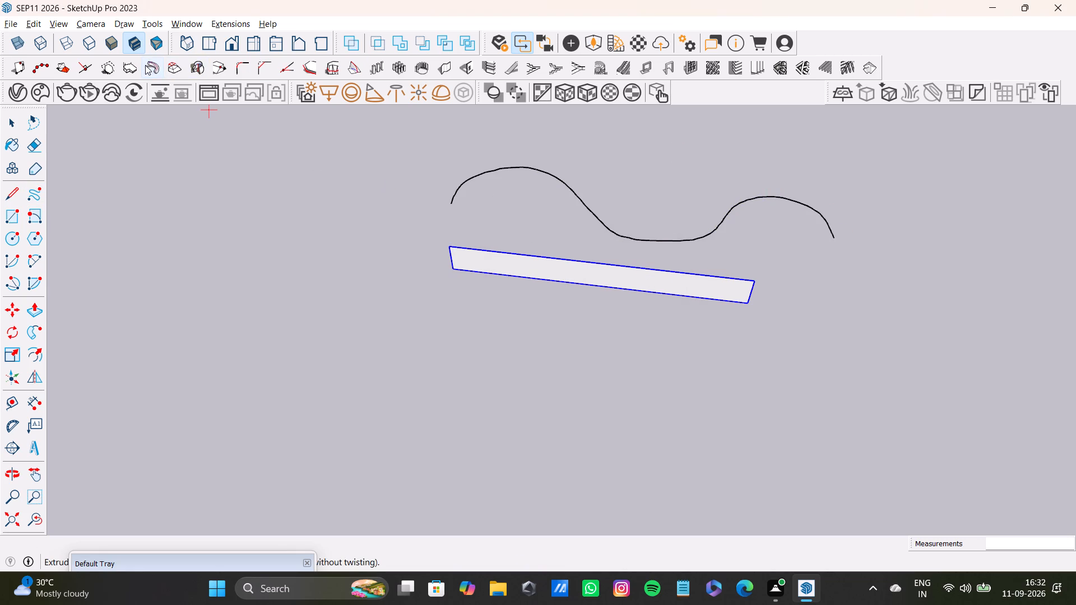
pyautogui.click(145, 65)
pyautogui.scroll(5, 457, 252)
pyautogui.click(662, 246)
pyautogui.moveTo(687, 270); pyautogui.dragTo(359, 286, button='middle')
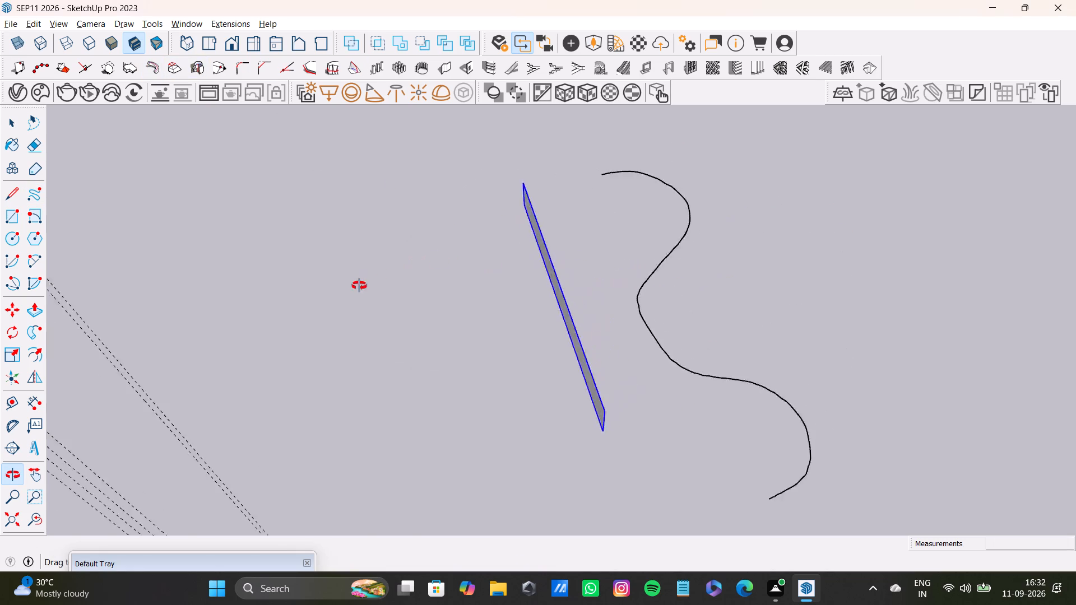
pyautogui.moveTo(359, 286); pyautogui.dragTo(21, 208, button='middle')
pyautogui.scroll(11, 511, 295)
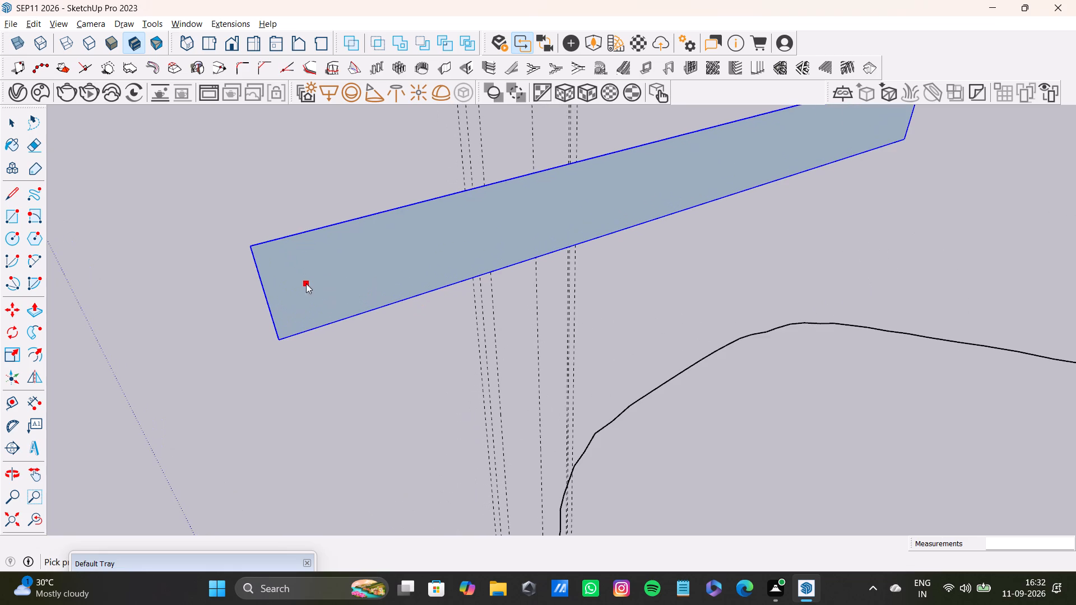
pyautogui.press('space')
# Select the test rectangle's face together with all four of its edges.
pyautogui.click(327, 280)
pyautogui.keyDown('shift'); pyautogui.scroll(7, 249, 248); pyautogui.keyUp('shift')
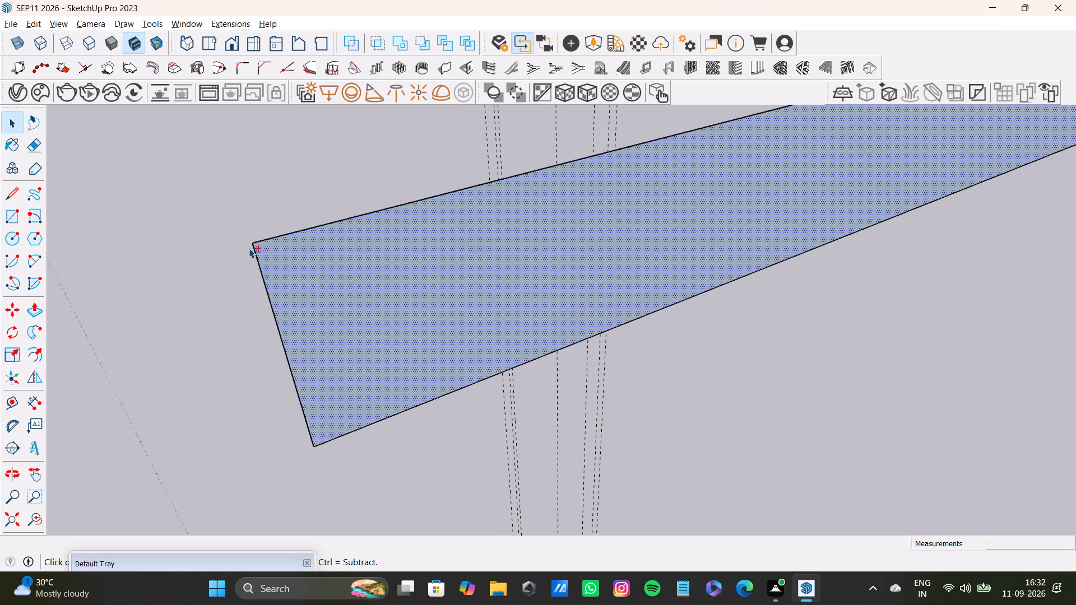
pyautogui.keyDown('shift'); pyautogui.click(254, 246); pyautogui.keyUp('shift')
pyautogui.keyDown('shift'); pyautogui.click(263, 239); pyautogui.keyUp('shift')
pyautogui.keyDown('shift'); pyautogui.click(289, 235); pyautogui.keyUp('shift')
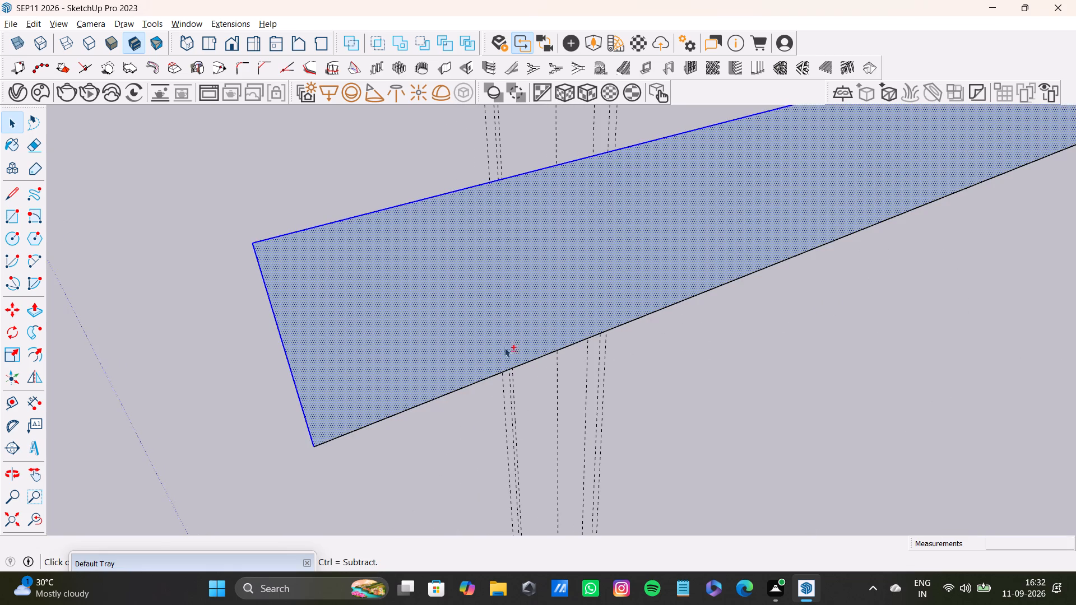
pyautogui.keyDown('shift'); pyautogui.click(526, 366); pyautogui.keyUp('shift')
pyautogui.keyDown('shift'); pyautogui.click(529, 360); pyautogui.keyUp('shift')
pyautogui.keyDown('shift'); pyautogui.scroll(-6, 528, 365); pyautogui.keyUp('shift')
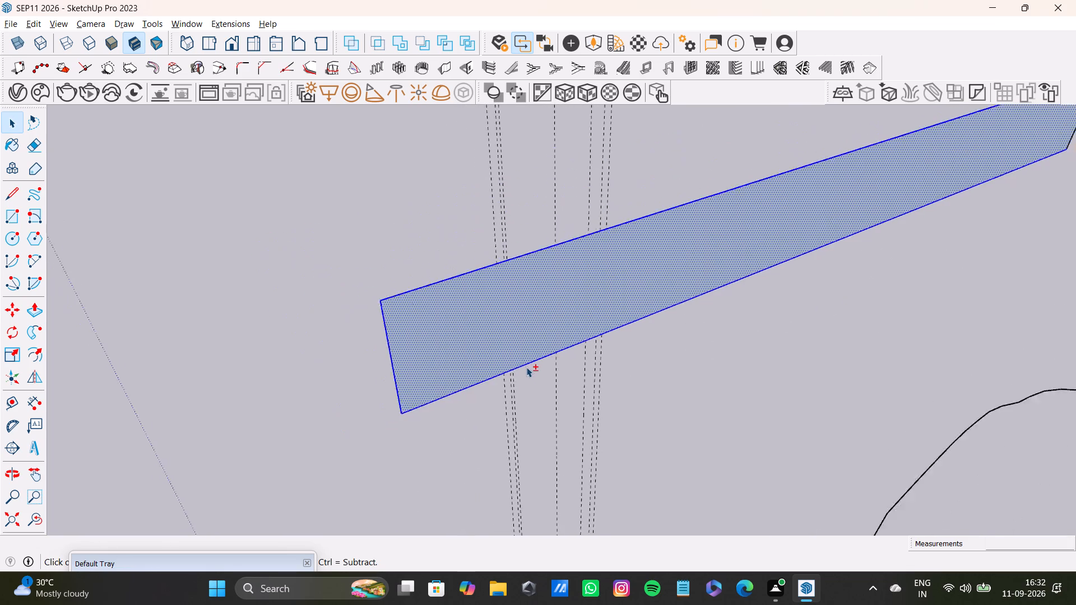
pyautogui.keyDown('shift'); pyautogui.scroll(-6, 526, 367); pyautogui.keyUp('shift')
pyautogui.keyDown('shift'); pyautogui.moveTo(584, 349); pyautogui.dragTo(402, 400, button='middle'); pyautogui.keyUp('shift')
pyautogui.keyDown('shift'); pyautogui.scroll(11, 675, 283); pyautogui.keyUp('shift')
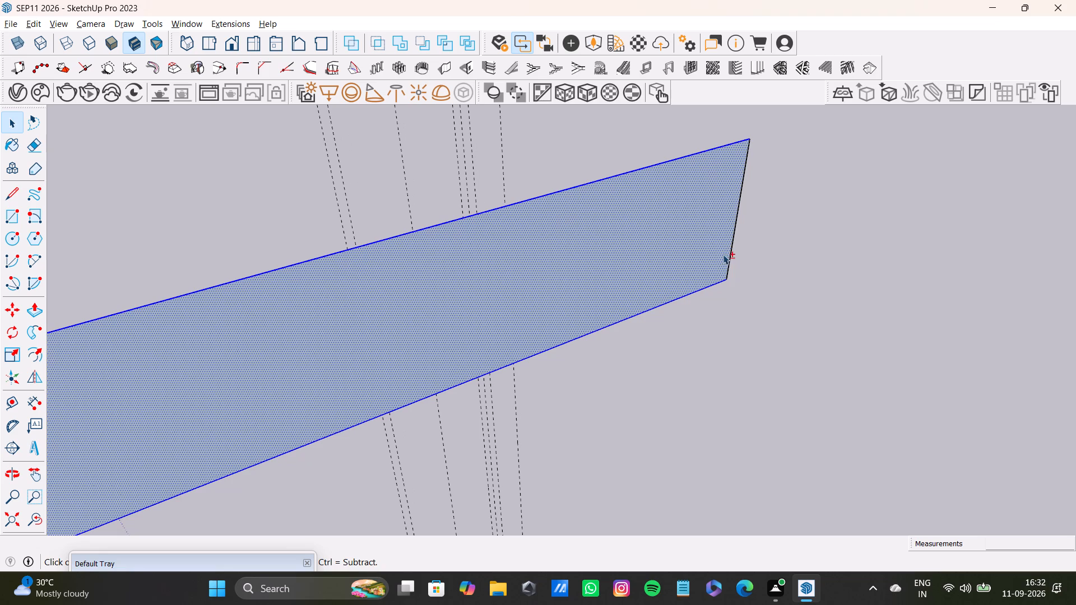
pyautogui.keyDown('shift'); pyautogui.click(728, 260); pyautogui.keyUp('shift')
pyautogui.keyDown('shift'); pyautogui.scroll(-16, 728, 260); pyautogui.keyUp('shift')
pyautogui.keyDown('shift'); pyautogui.moveTo(703, 287); pyautogui.dragTo(678, 205, button='middle'); pyautogui.keyUp('shift')
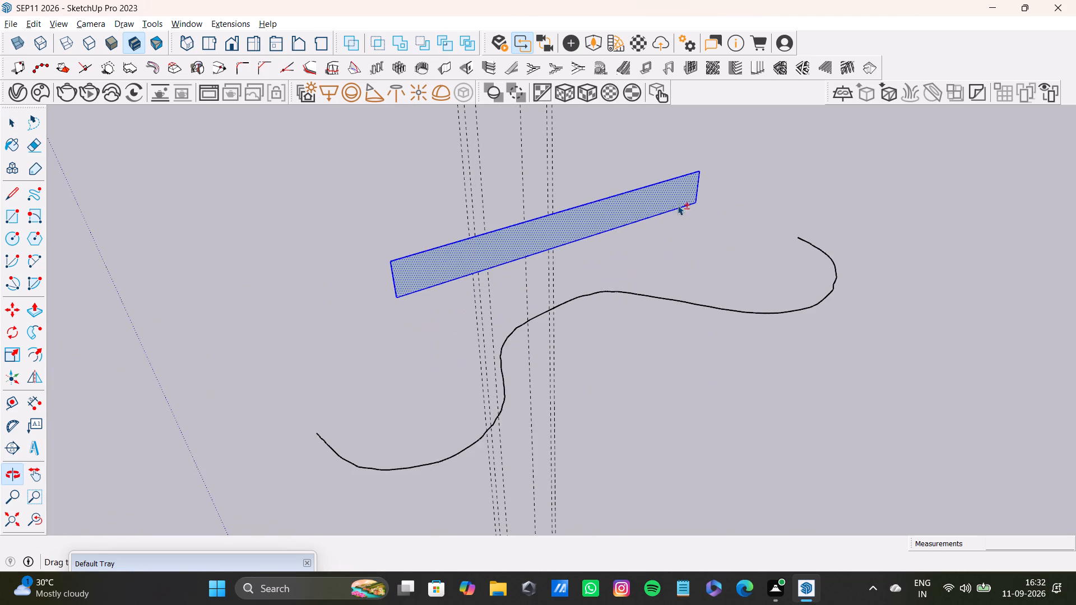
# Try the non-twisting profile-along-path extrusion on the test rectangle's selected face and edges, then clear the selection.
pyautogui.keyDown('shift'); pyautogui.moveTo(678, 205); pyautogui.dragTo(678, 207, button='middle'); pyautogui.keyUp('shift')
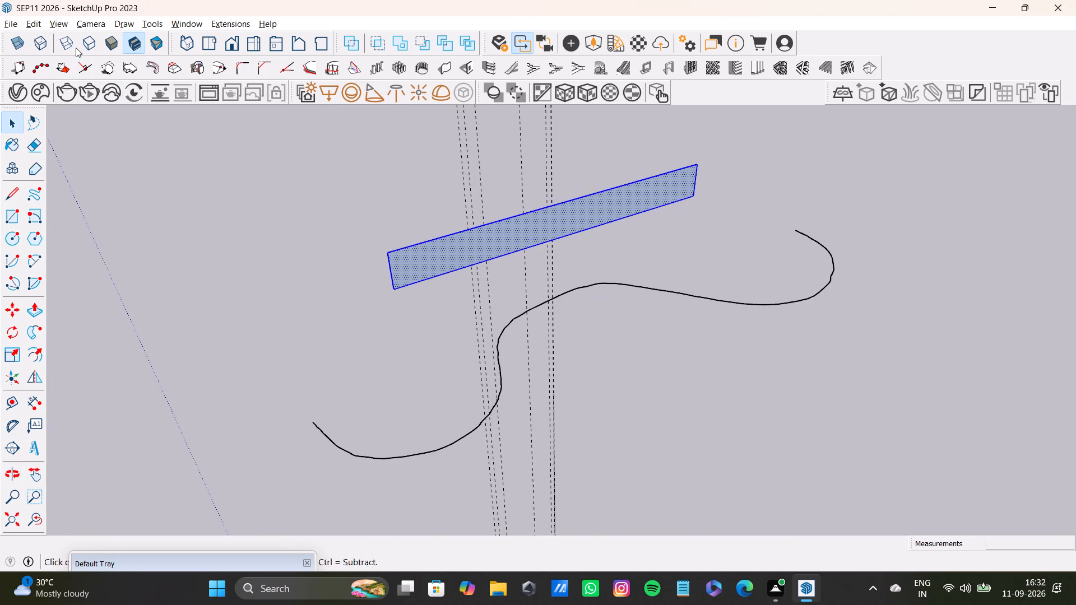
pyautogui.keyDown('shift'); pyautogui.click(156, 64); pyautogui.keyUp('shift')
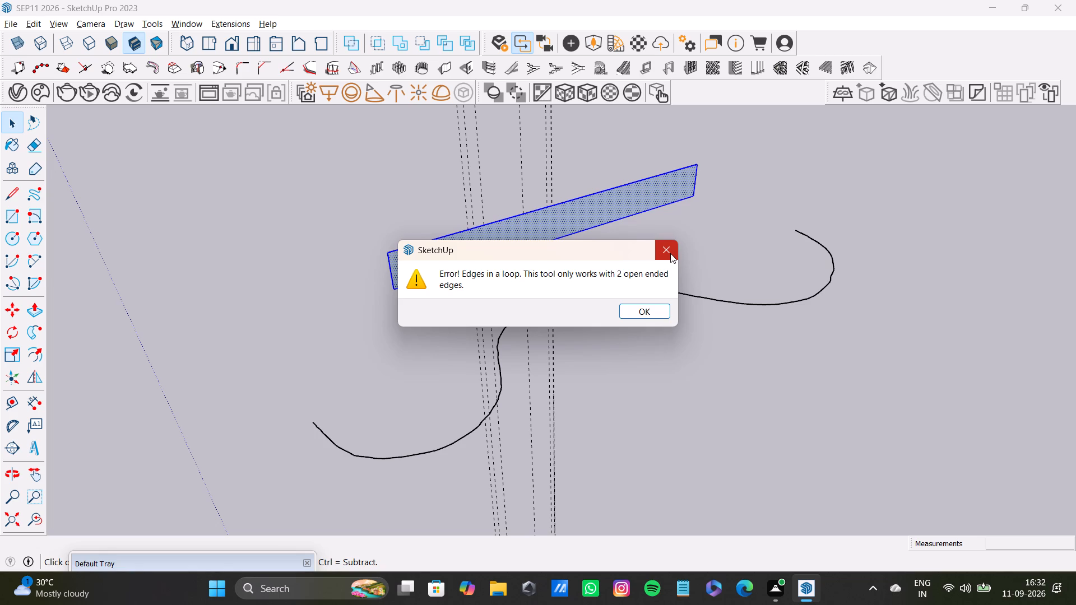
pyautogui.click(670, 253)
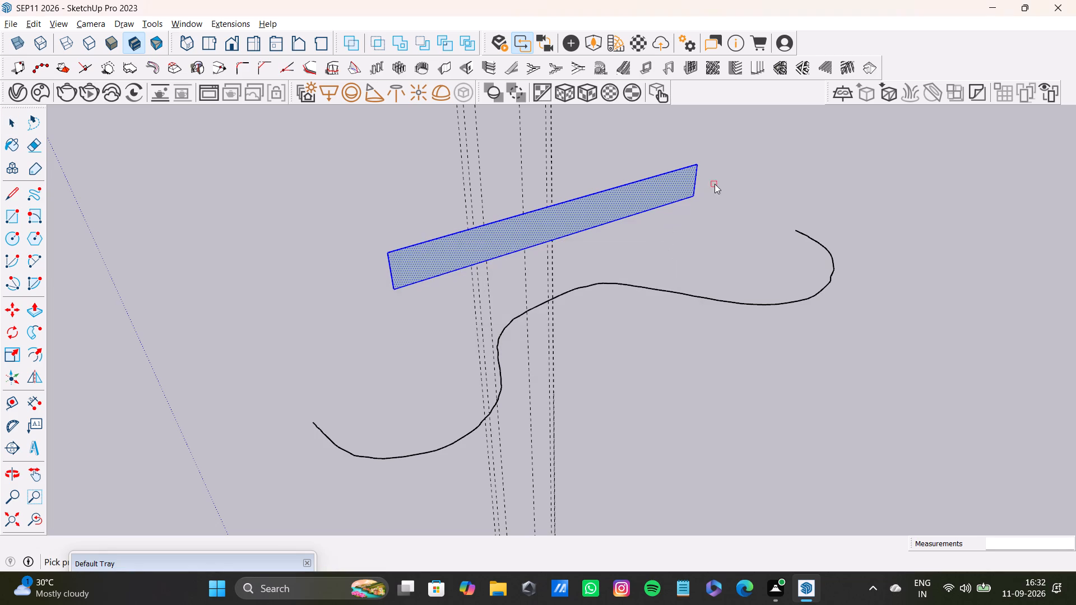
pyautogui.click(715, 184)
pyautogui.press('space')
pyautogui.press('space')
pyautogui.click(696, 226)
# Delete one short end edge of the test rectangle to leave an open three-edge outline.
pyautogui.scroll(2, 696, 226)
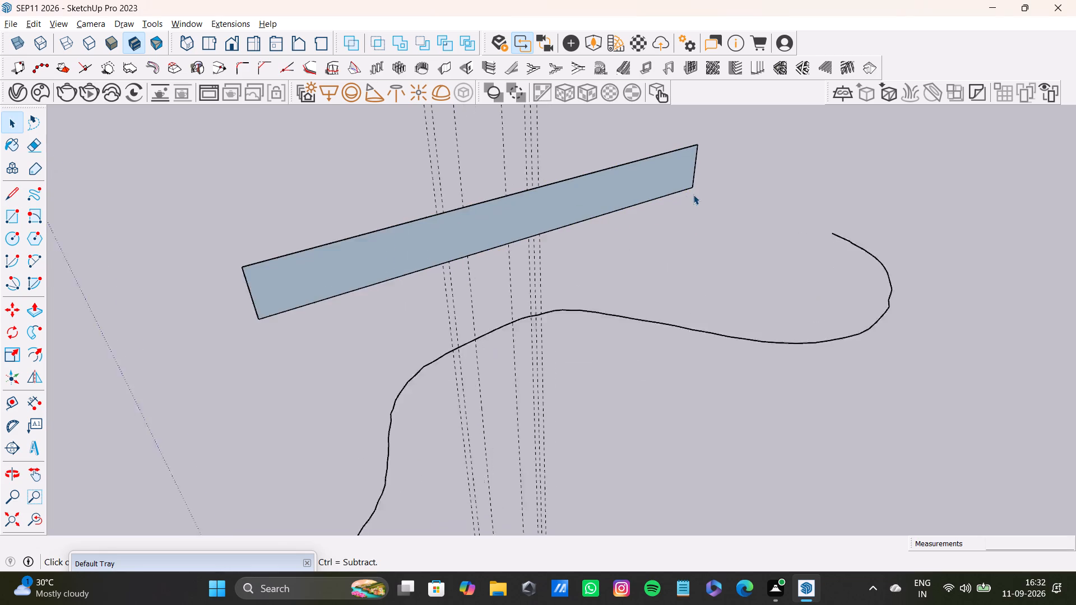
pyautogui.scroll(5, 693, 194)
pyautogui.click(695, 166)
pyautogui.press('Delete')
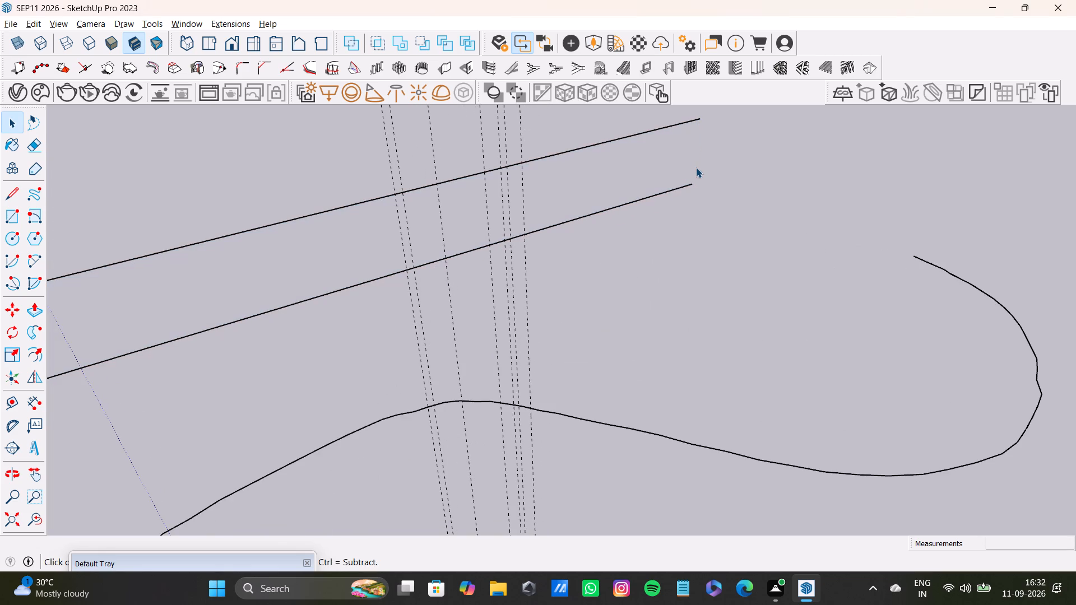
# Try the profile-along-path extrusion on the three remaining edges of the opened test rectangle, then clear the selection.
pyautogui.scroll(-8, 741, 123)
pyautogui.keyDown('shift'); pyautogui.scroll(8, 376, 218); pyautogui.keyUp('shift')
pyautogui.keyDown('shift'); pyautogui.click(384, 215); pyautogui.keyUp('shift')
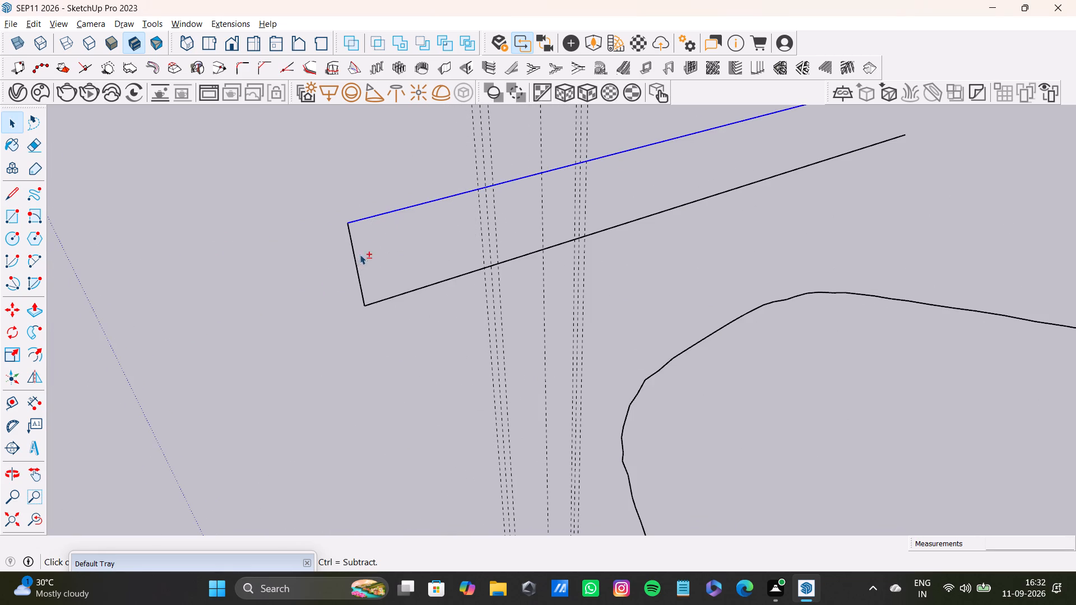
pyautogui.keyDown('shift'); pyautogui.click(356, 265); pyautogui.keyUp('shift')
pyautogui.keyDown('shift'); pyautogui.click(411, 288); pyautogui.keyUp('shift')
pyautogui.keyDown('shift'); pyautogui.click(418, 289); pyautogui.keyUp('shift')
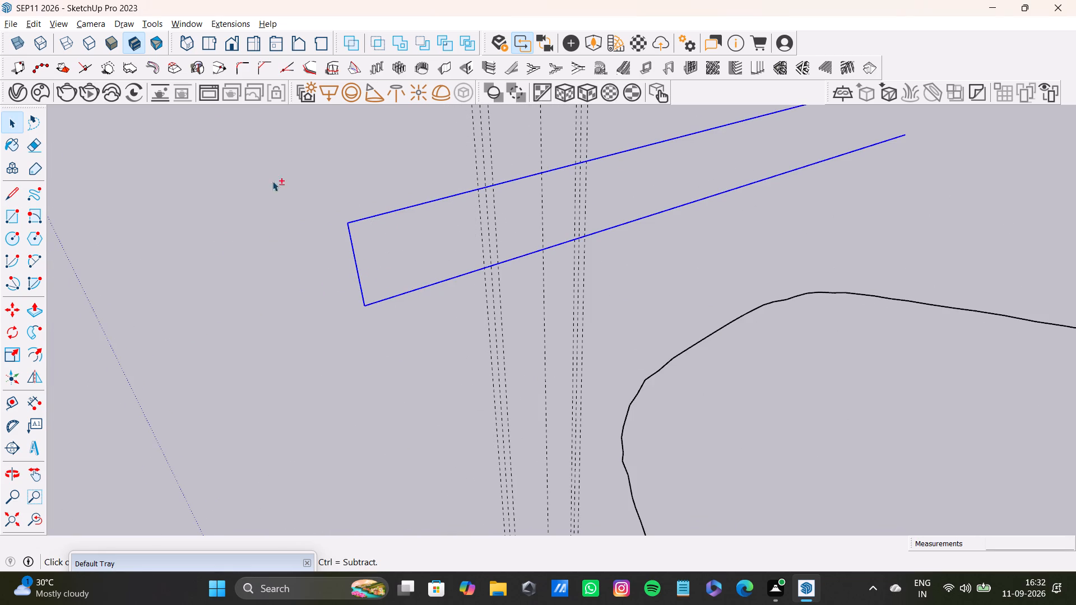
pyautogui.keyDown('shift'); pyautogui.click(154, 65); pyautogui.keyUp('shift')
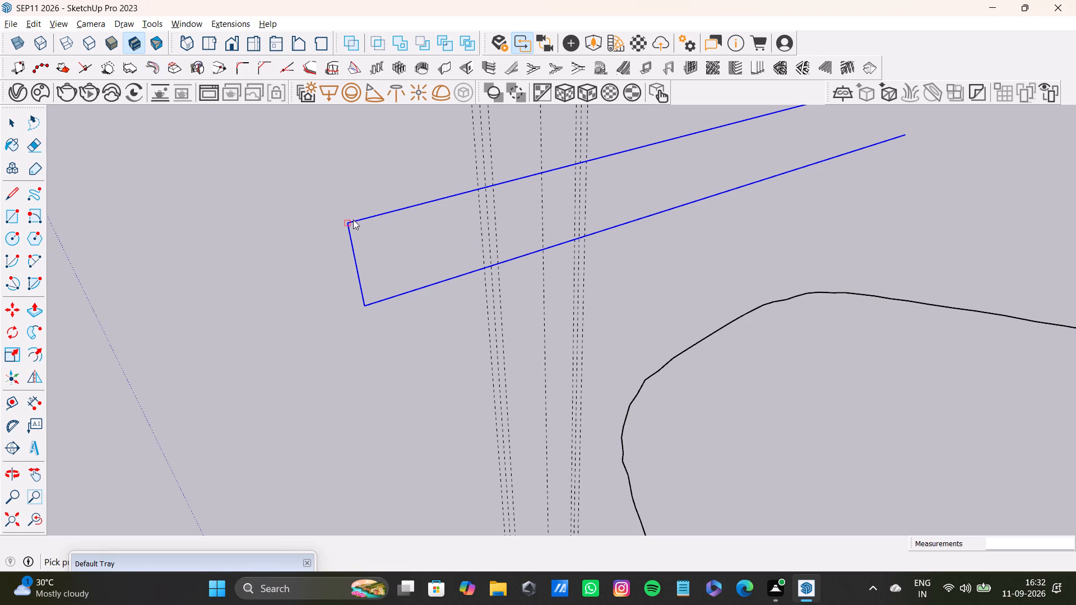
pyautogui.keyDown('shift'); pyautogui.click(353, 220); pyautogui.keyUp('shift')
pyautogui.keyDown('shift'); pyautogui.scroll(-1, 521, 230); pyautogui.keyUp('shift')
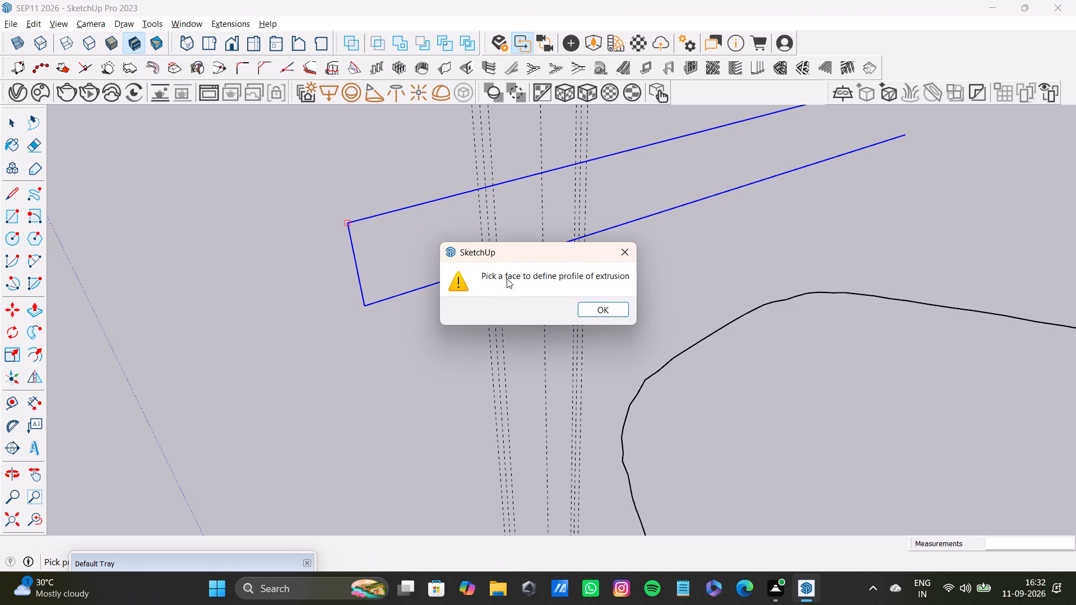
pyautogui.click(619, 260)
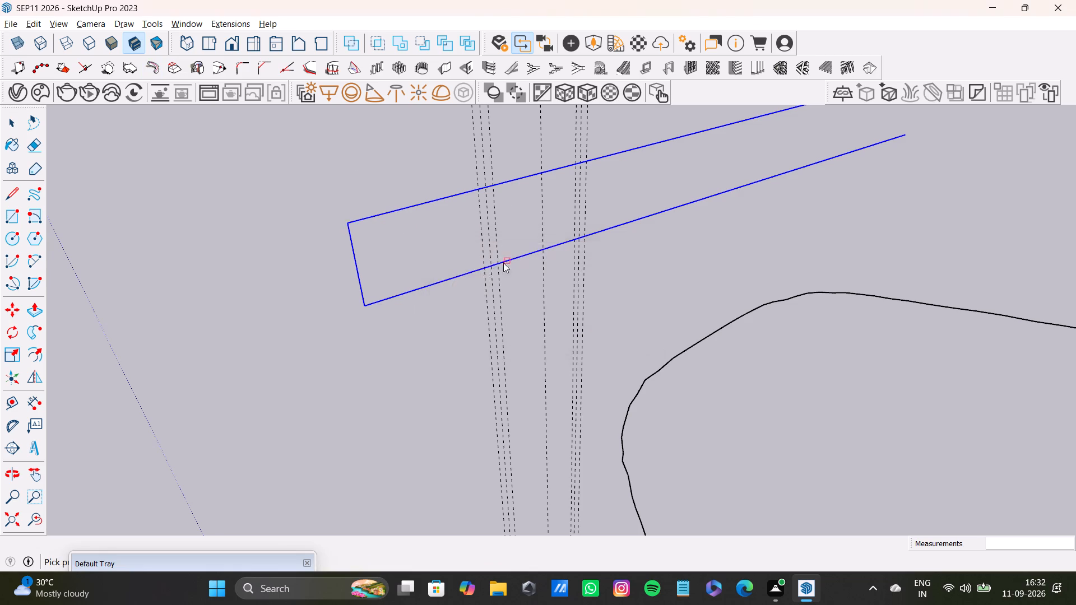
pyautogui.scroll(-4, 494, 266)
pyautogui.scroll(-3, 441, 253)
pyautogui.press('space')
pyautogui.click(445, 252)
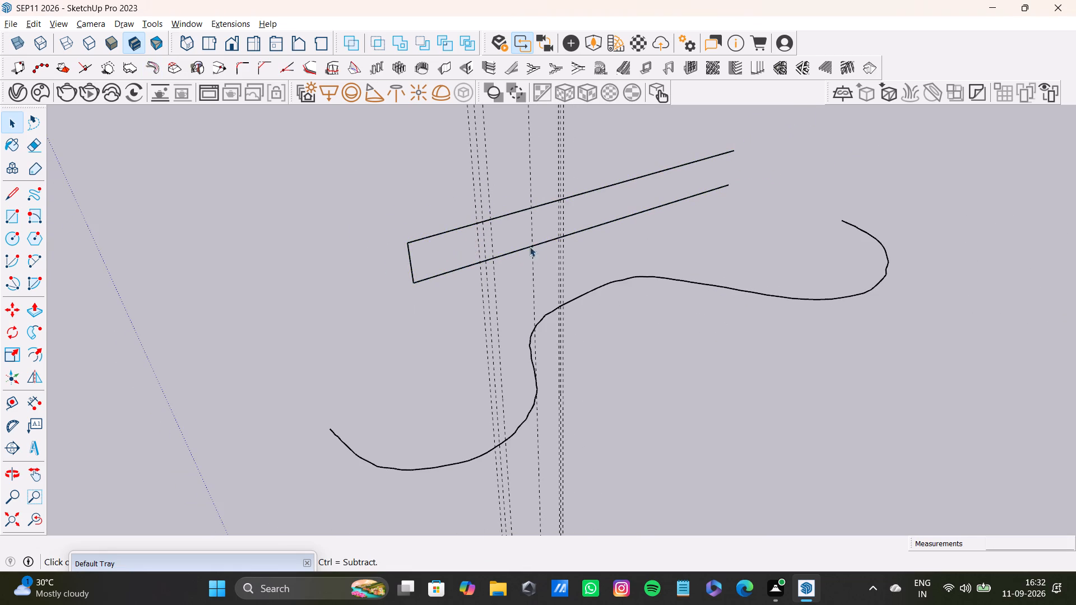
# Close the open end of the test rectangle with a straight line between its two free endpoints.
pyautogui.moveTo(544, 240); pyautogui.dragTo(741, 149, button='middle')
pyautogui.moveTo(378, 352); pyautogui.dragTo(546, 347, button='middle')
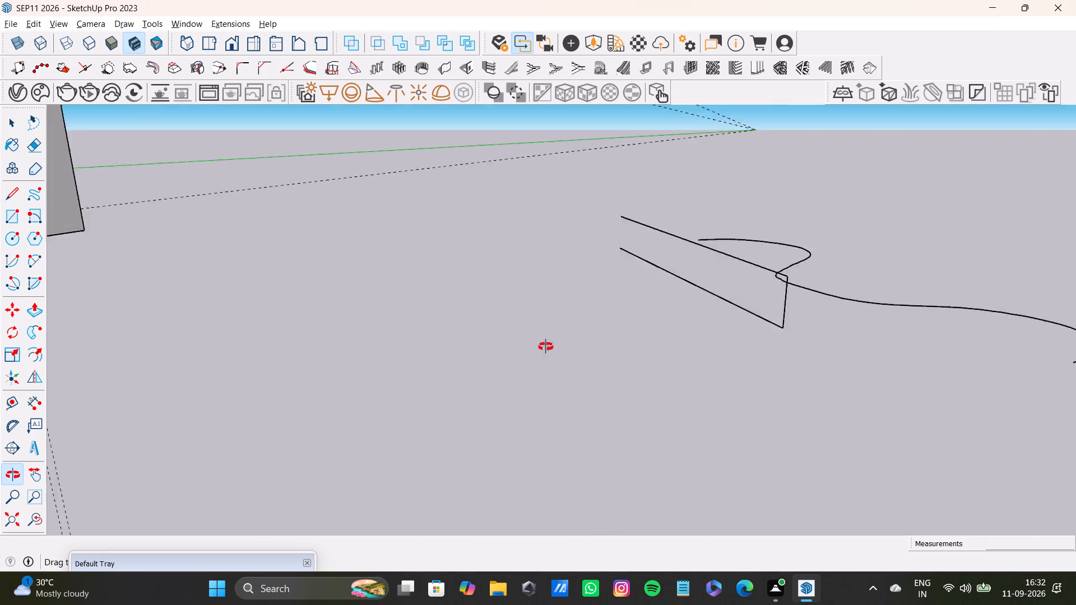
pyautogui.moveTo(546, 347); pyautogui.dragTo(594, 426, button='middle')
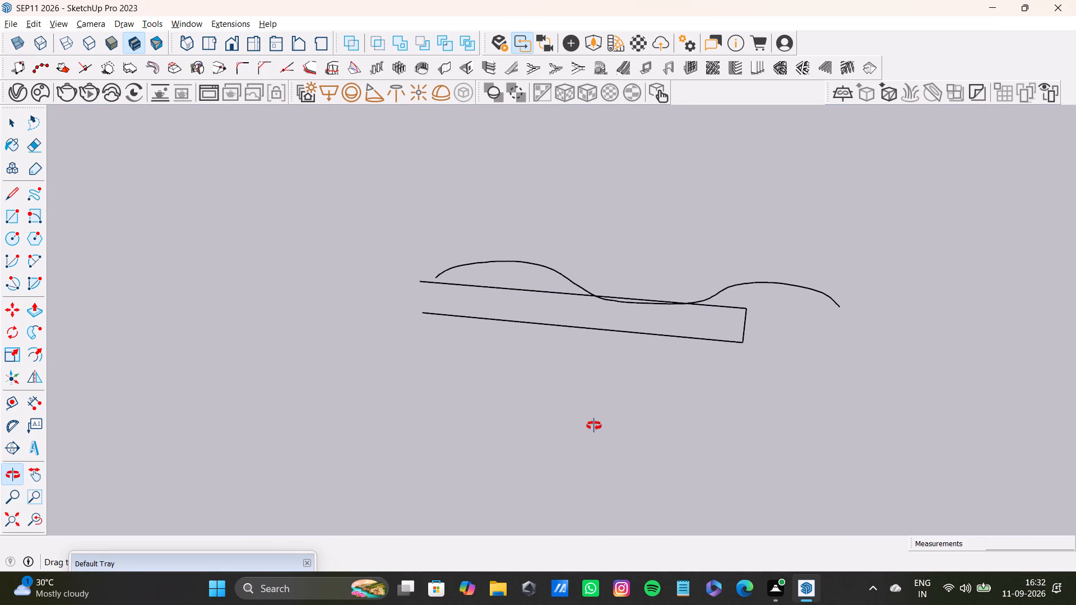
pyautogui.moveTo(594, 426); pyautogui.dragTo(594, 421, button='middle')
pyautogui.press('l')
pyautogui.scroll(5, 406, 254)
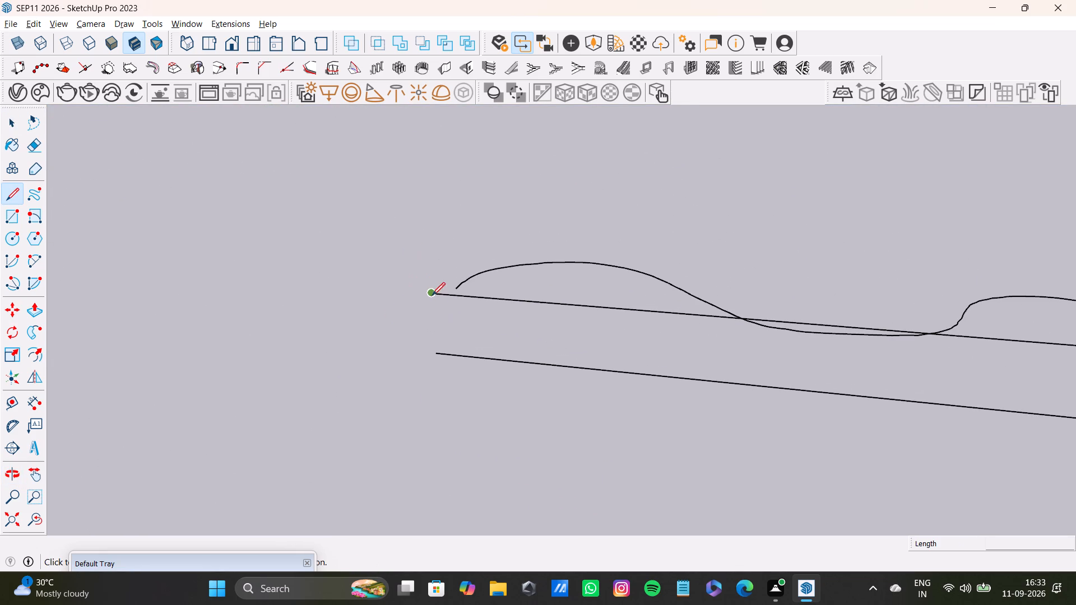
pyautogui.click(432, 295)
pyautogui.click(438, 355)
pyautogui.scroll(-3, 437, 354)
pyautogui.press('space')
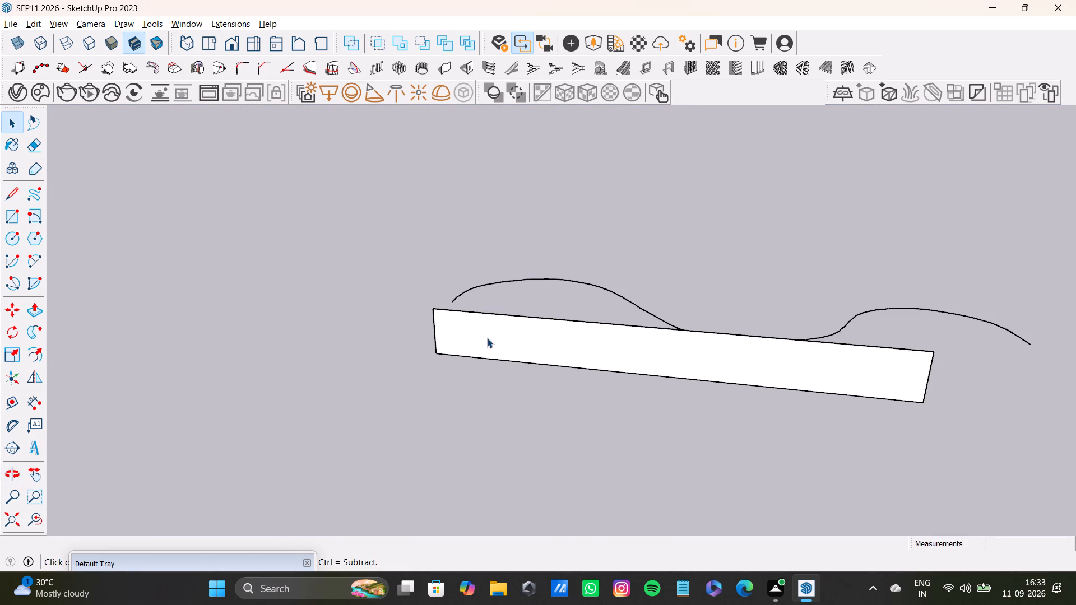
# Push/pull the test rectangle's face about 2" to form a thin slab.
pyautogui.click(487, 338)
pyautogui.press('p')
pyautogui.moveTo(554, 362); pyautogui.dragTo(552, 371)
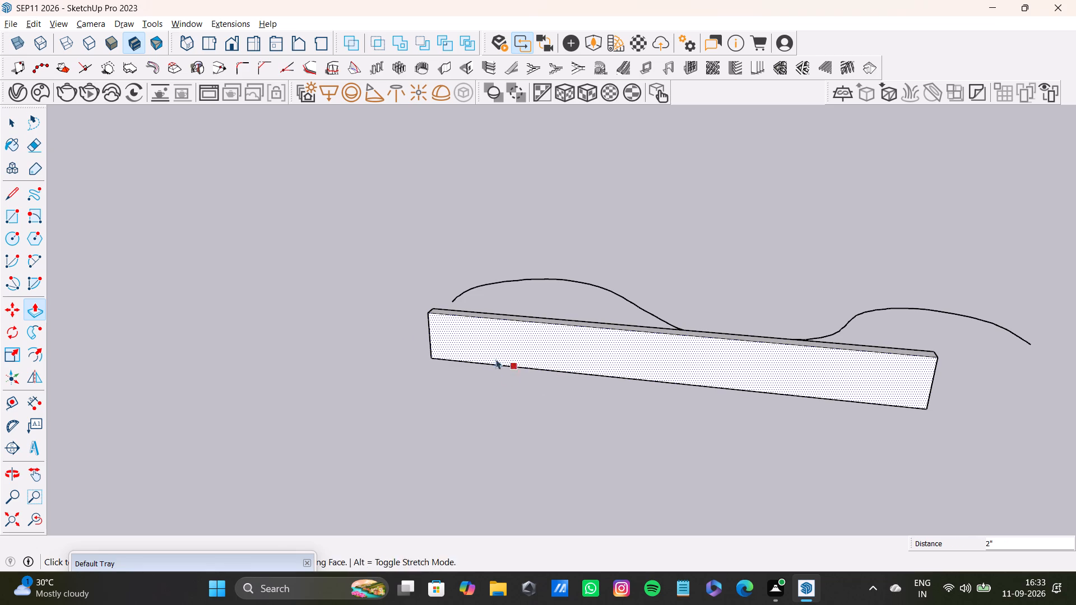
pyautogui.press('space')
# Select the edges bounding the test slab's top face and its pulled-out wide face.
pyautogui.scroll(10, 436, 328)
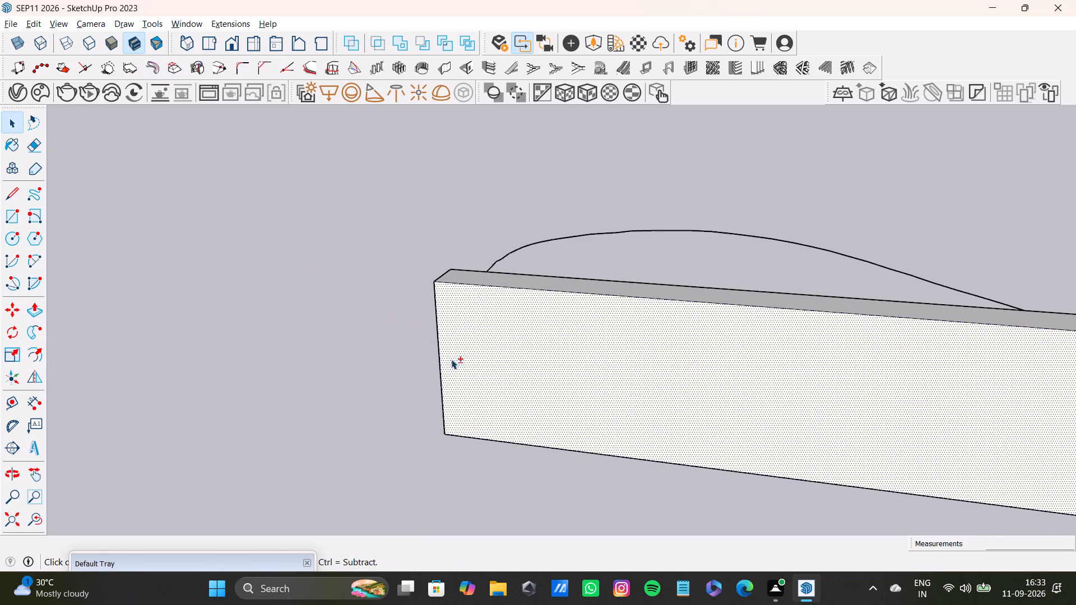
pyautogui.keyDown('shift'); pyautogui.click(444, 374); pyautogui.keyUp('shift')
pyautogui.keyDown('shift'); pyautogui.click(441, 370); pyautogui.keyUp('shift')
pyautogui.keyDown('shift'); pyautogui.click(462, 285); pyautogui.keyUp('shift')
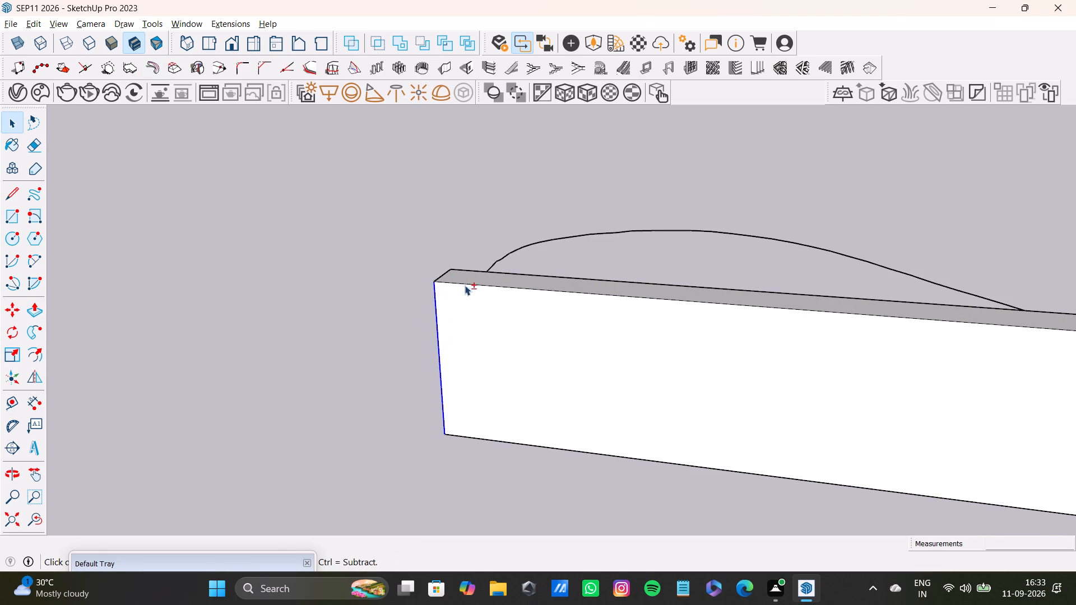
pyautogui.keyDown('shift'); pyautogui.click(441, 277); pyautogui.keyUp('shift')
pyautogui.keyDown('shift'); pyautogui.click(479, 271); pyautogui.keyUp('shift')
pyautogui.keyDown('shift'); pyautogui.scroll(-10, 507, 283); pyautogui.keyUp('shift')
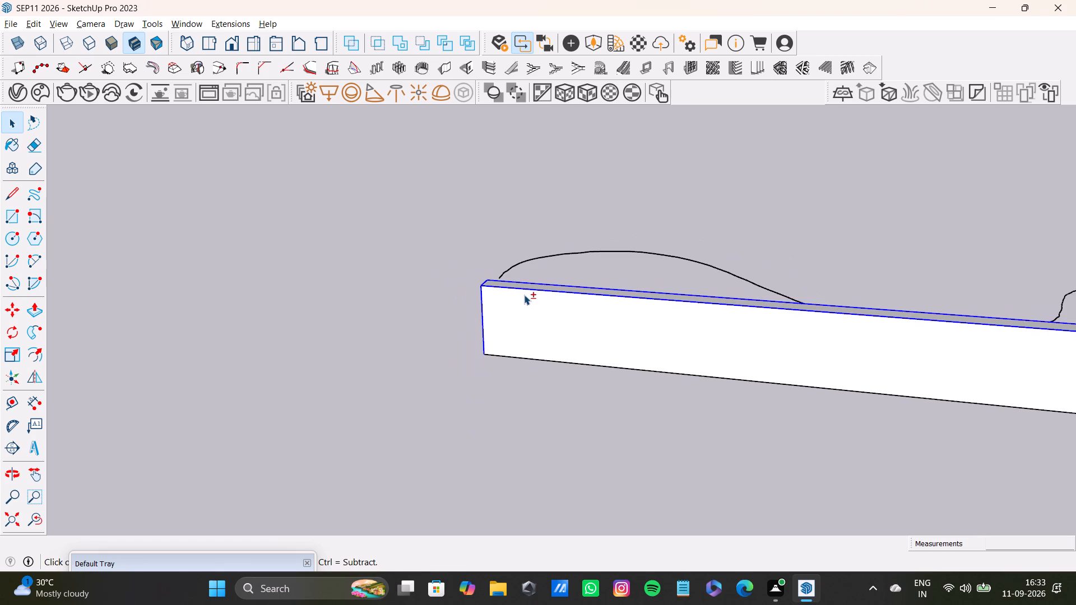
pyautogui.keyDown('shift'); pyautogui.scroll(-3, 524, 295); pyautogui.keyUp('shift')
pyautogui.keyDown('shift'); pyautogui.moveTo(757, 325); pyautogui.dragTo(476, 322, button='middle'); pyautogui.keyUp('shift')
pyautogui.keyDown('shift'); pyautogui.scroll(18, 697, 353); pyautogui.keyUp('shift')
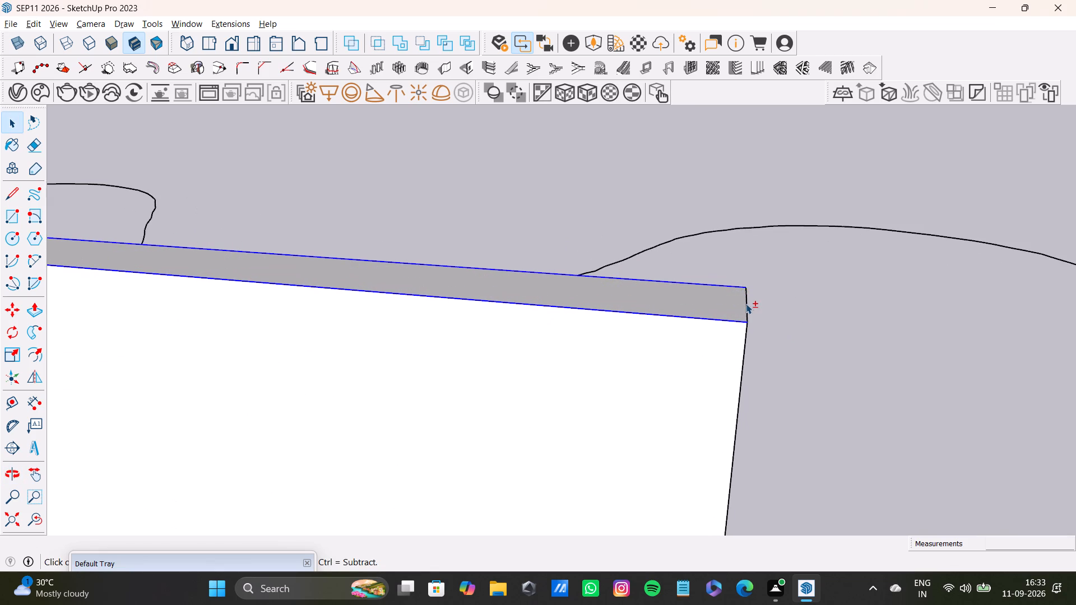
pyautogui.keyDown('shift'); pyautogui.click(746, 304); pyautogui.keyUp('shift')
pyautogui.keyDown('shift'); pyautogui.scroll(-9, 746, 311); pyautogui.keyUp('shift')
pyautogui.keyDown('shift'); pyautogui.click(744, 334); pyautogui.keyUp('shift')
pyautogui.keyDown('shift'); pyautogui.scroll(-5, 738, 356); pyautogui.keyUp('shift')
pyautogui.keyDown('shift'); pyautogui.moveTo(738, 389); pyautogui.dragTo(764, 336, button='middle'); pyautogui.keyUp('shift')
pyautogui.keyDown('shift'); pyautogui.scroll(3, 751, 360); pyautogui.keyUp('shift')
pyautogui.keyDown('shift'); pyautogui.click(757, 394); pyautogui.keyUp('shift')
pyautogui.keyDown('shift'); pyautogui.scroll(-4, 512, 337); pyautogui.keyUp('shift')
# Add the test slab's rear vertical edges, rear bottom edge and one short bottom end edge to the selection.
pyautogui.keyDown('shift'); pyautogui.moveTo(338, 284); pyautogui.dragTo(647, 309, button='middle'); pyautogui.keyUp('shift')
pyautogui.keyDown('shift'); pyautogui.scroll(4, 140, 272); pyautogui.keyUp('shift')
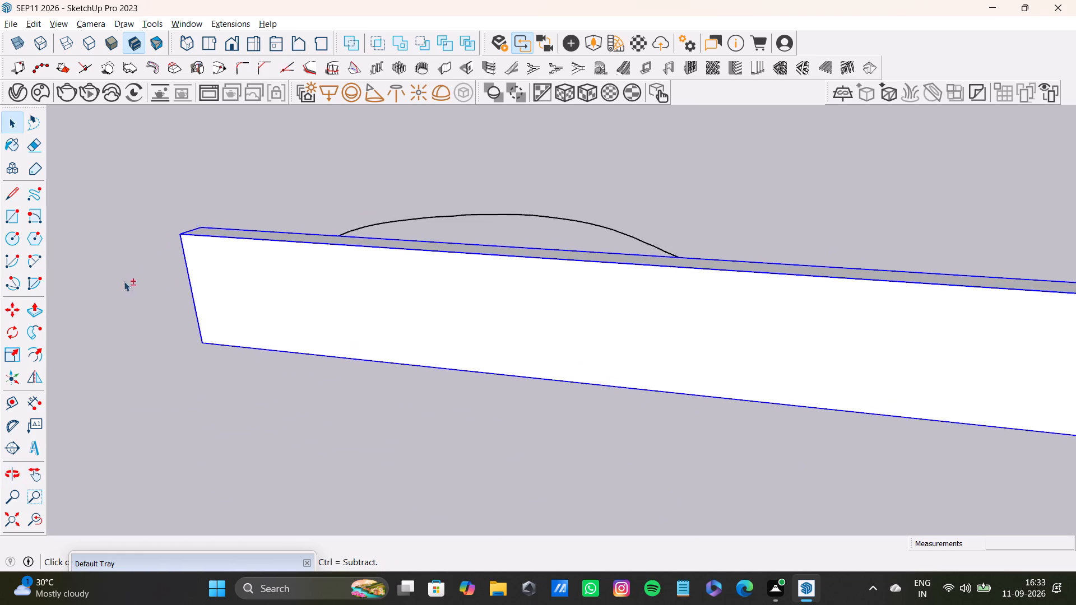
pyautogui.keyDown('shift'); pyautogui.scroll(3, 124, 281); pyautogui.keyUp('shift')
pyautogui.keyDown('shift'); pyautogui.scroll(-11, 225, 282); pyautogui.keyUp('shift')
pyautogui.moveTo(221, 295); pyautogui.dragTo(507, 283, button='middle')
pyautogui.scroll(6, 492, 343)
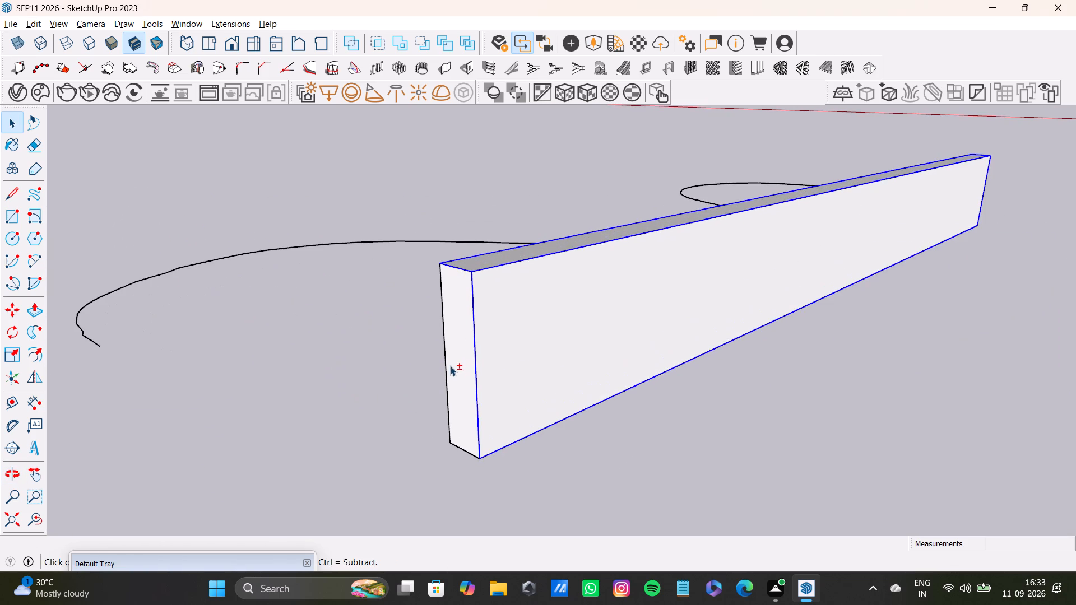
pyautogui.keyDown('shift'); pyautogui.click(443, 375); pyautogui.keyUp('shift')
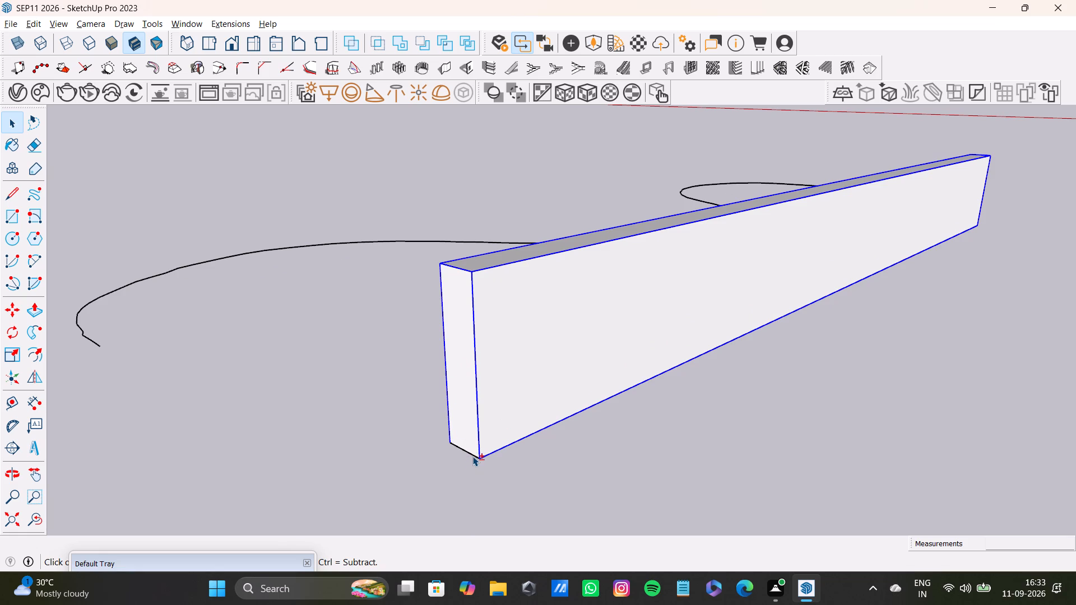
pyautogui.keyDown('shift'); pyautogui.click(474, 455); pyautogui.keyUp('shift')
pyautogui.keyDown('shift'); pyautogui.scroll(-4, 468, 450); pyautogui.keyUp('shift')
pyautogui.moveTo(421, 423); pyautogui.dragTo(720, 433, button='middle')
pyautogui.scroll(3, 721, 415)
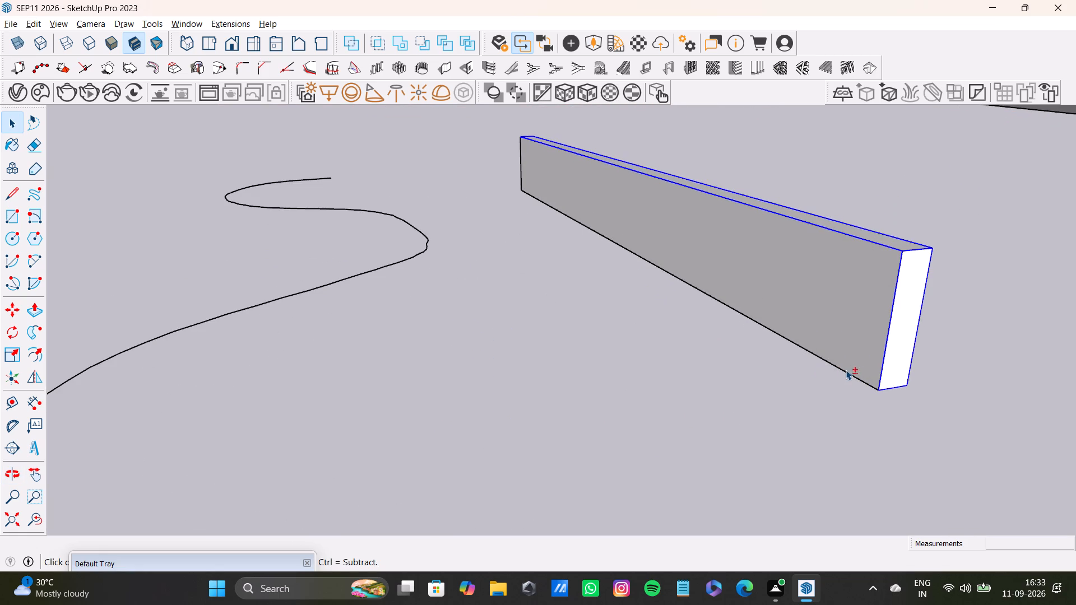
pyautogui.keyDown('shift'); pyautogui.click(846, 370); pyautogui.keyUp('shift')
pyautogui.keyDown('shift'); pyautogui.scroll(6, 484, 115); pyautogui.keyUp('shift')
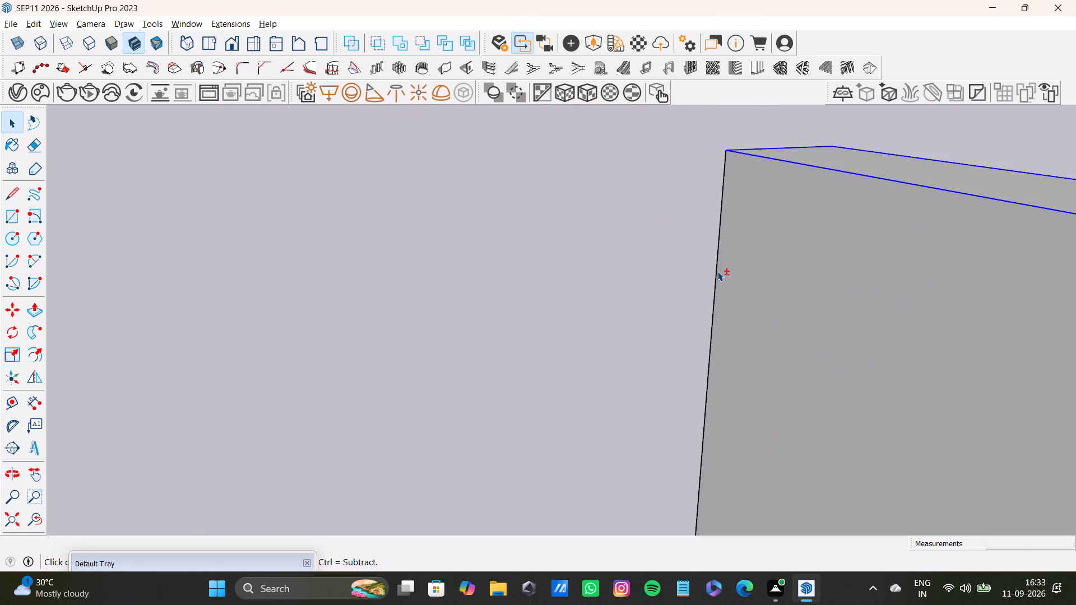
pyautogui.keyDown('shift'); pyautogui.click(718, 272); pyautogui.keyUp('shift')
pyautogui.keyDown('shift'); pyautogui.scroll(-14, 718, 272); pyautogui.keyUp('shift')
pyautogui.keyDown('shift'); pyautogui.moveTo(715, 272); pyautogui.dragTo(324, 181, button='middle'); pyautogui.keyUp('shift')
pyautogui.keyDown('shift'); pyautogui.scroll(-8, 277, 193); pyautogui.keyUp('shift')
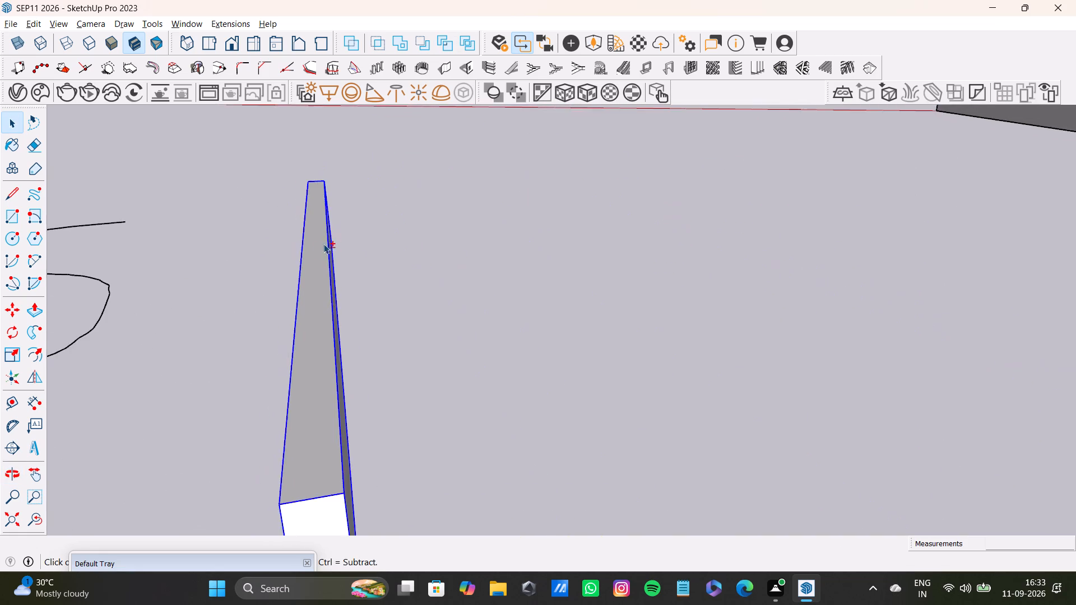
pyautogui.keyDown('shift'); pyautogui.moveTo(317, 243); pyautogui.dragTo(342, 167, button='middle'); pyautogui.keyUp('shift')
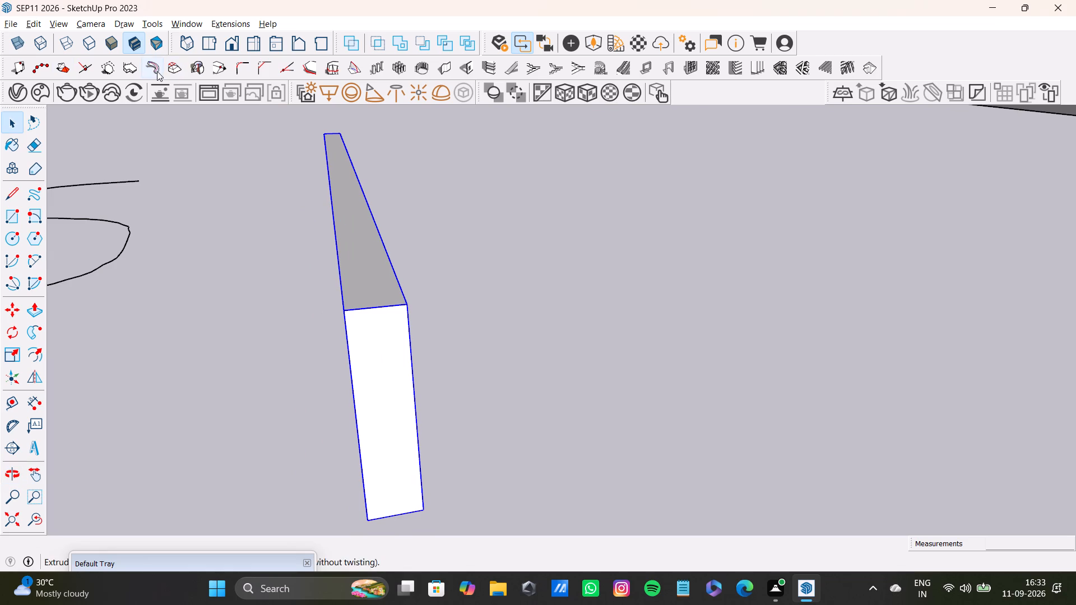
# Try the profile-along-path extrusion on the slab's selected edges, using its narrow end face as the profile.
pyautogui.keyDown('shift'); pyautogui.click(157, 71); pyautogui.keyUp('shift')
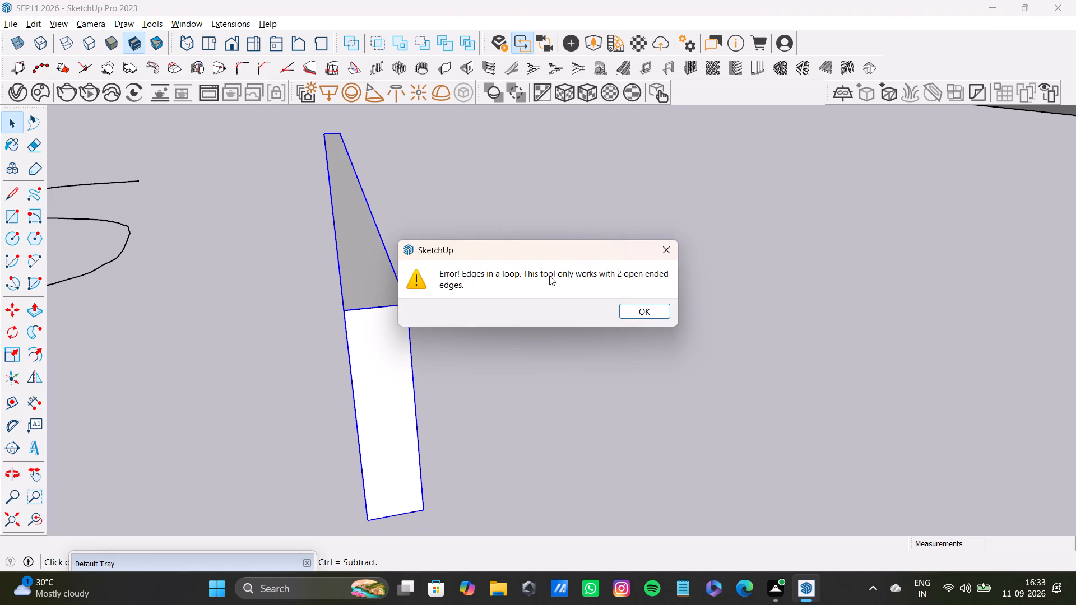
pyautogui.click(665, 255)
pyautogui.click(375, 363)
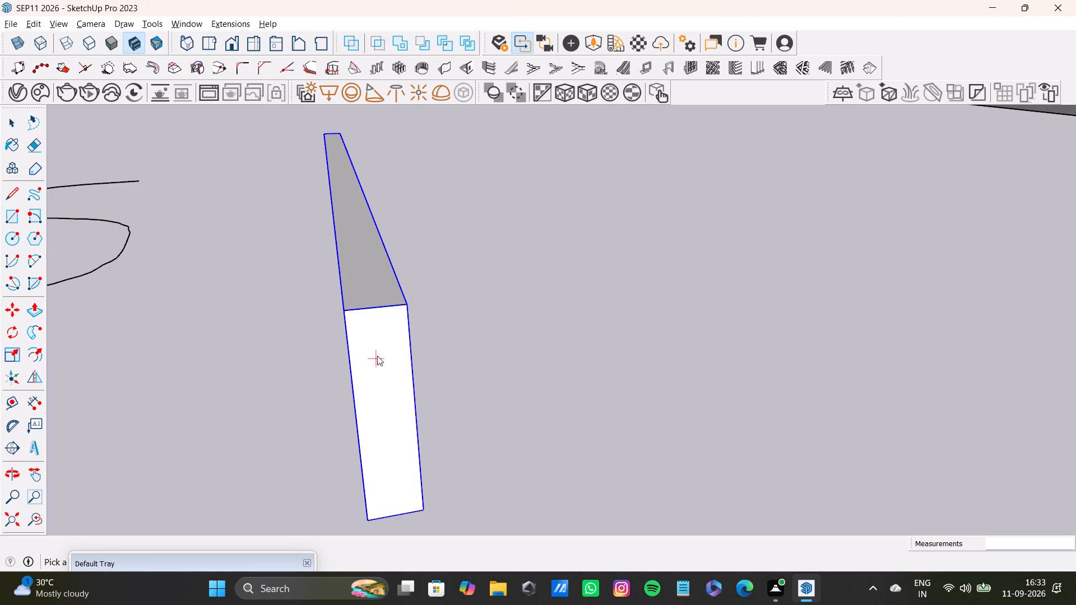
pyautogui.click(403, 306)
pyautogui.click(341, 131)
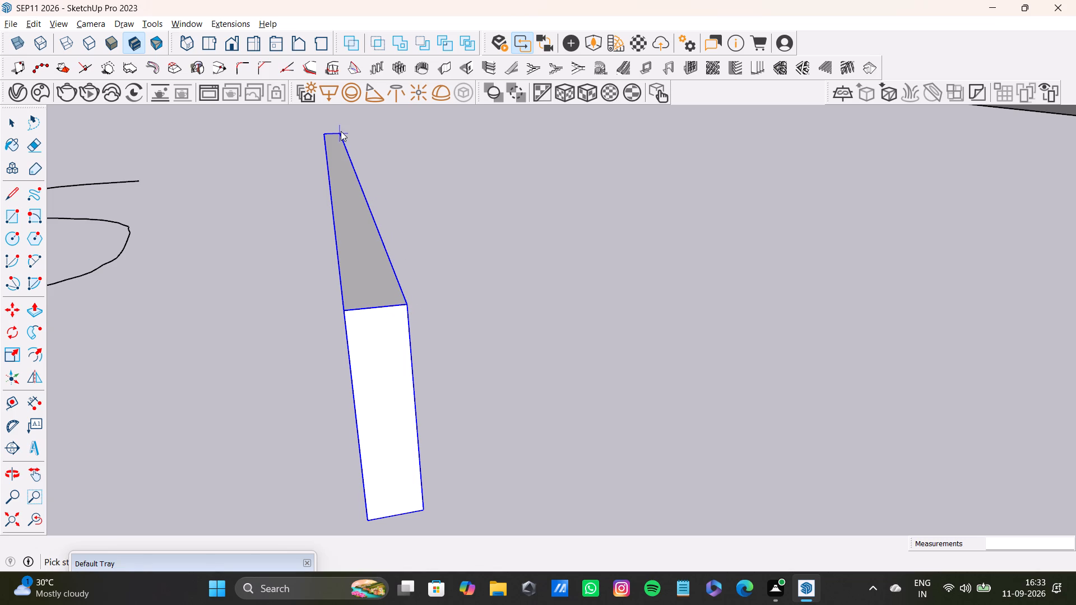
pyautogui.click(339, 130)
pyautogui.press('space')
# Draw a single straight test line beside the slab, on the side away from the freehand curve.
pyautogui.press('l')
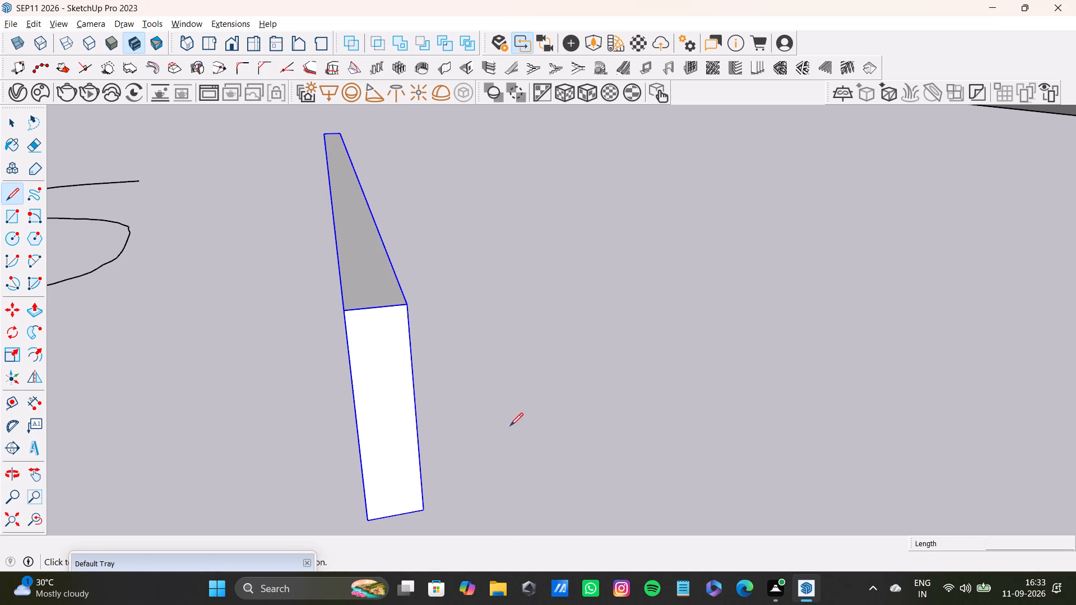
pyautogui.click(510, 426)
pyautogui.click(817, 278)
pyautogui.press('space')
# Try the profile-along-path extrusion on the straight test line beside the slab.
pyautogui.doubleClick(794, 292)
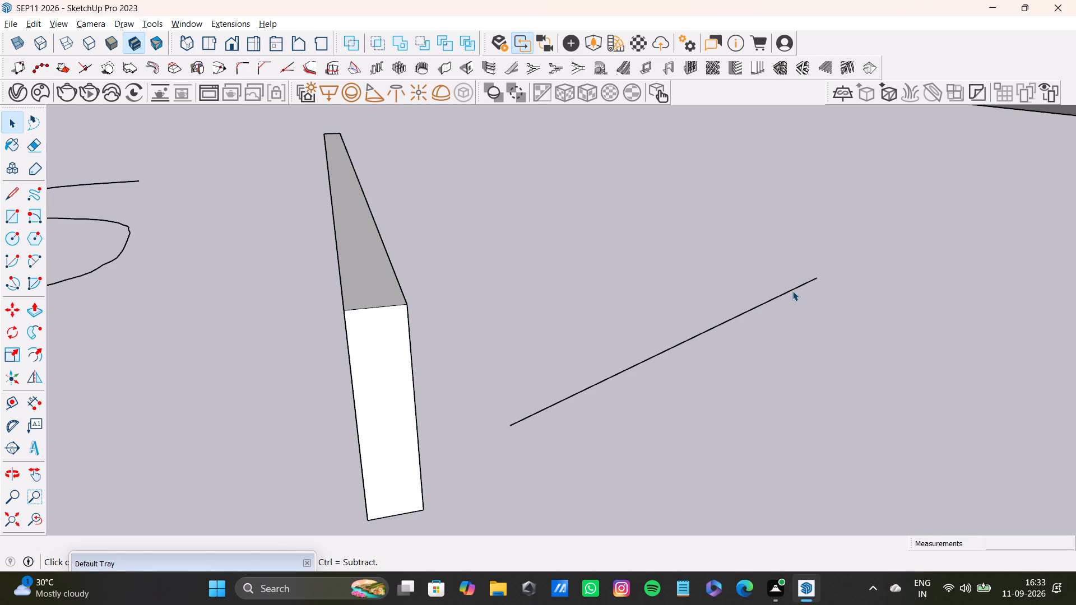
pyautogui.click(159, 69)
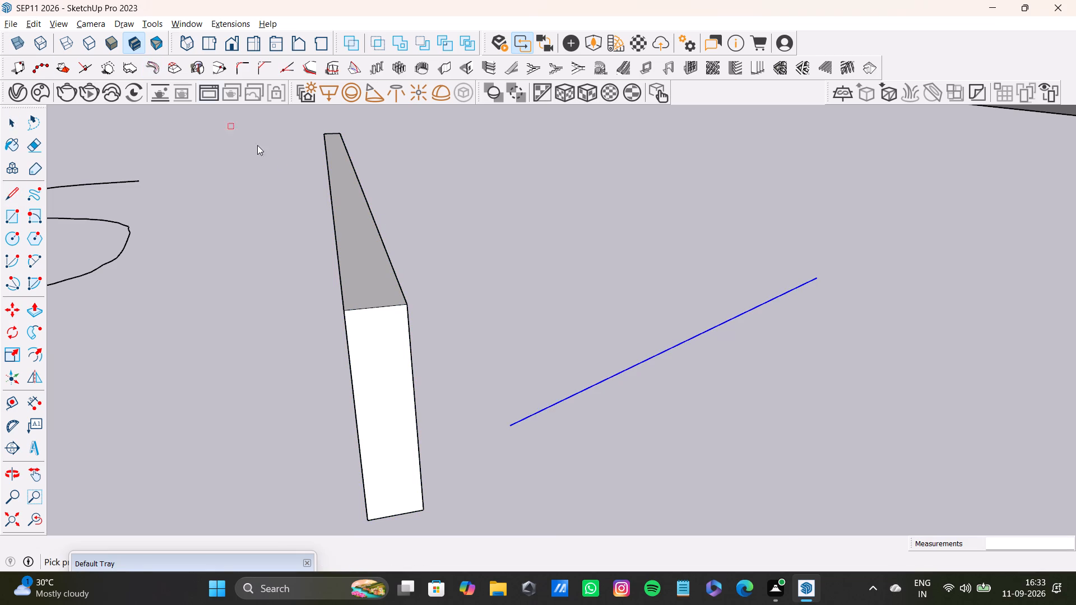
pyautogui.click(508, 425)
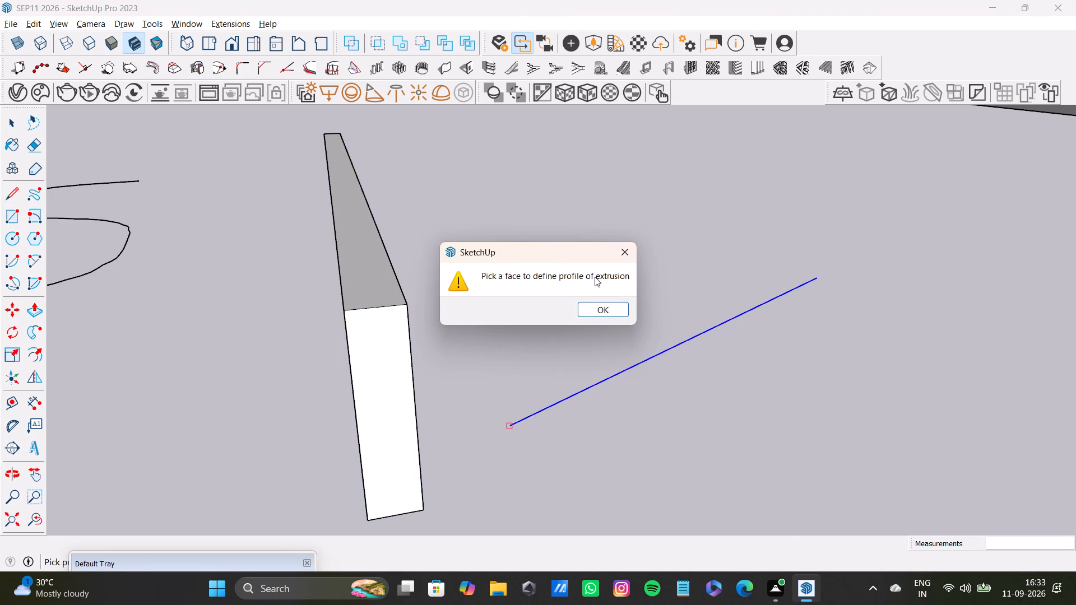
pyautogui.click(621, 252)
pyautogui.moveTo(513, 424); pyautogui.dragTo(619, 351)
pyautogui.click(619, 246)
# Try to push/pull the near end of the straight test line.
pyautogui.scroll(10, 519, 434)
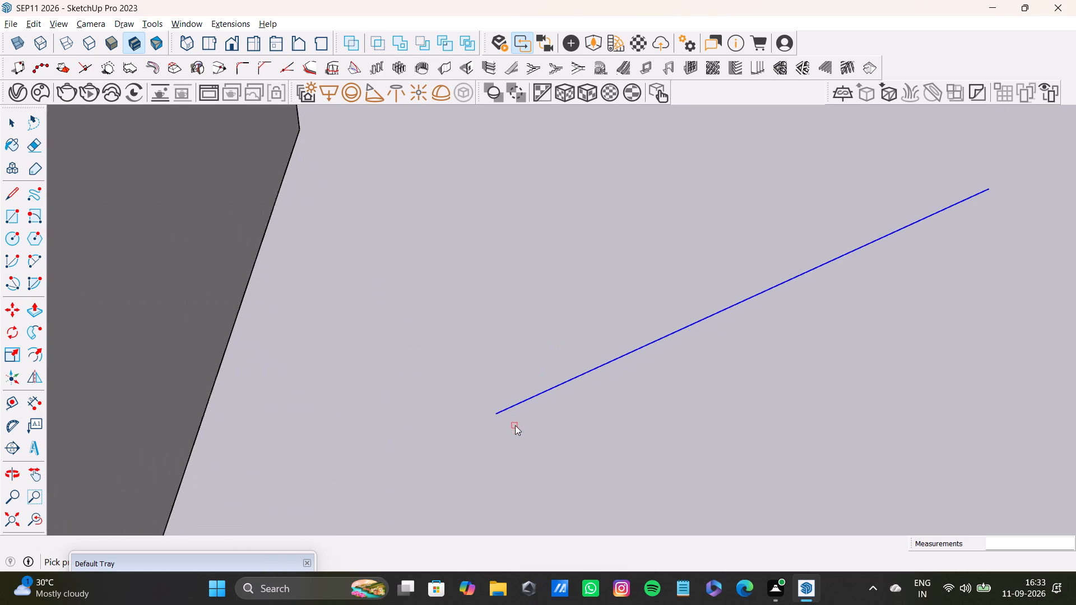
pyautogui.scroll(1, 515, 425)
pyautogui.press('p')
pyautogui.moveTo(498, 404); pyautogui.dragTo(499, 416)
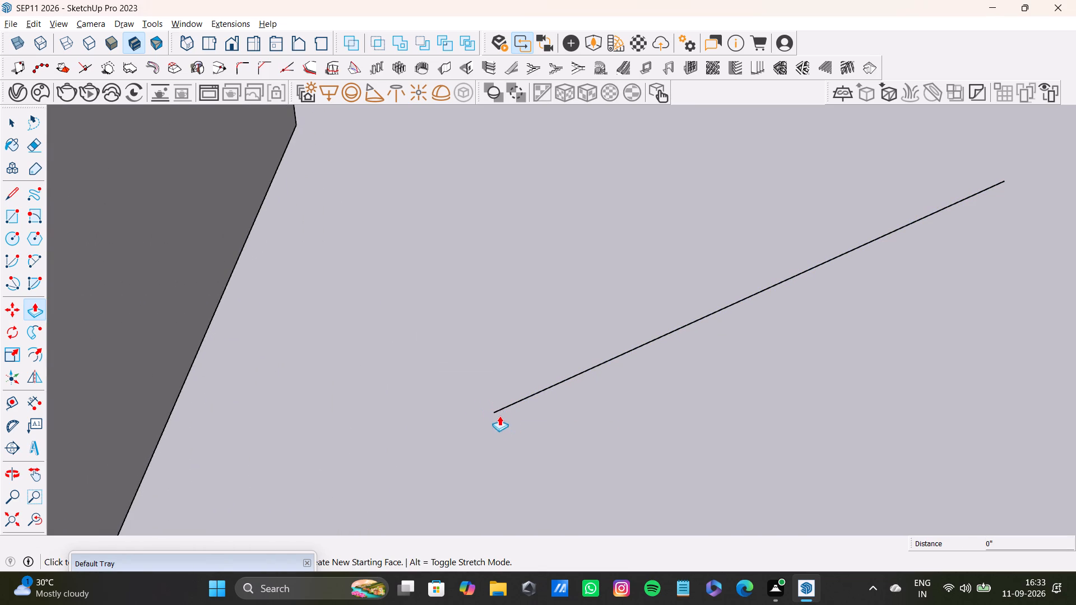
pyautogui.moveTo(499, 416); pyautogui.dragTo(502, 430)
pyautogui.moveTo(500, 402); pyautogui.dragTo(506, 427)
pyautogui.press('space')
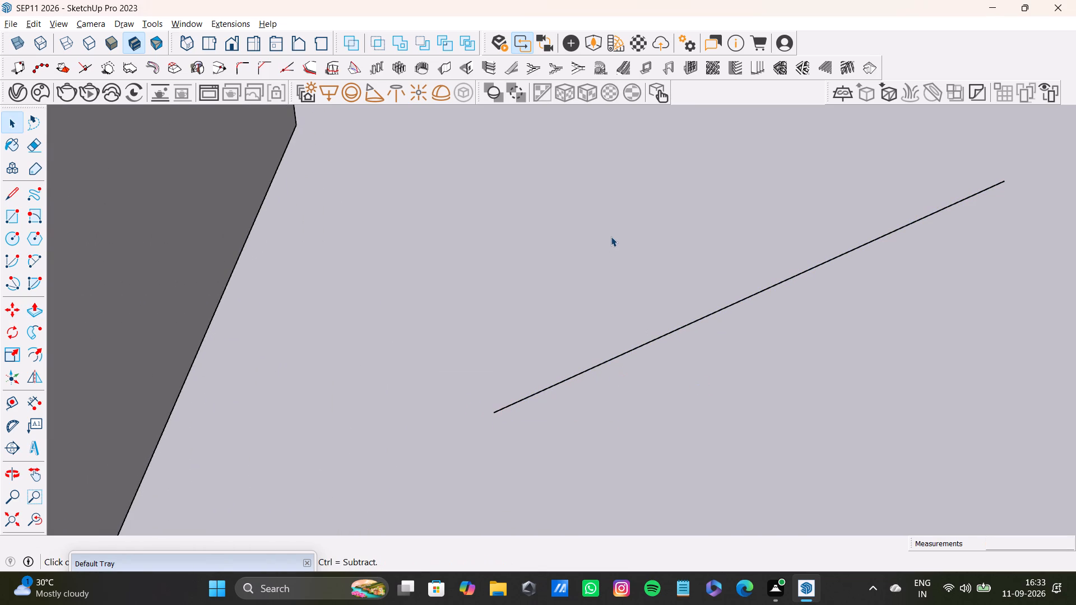
# Delete the freehand curve, the test slab and the straight test line outside the house.
pyautogui.scroll(-20, 611, 236)
pyautogui.scroll(-4, 611, 236)
pyautogui.scroll(9, 453, 282)
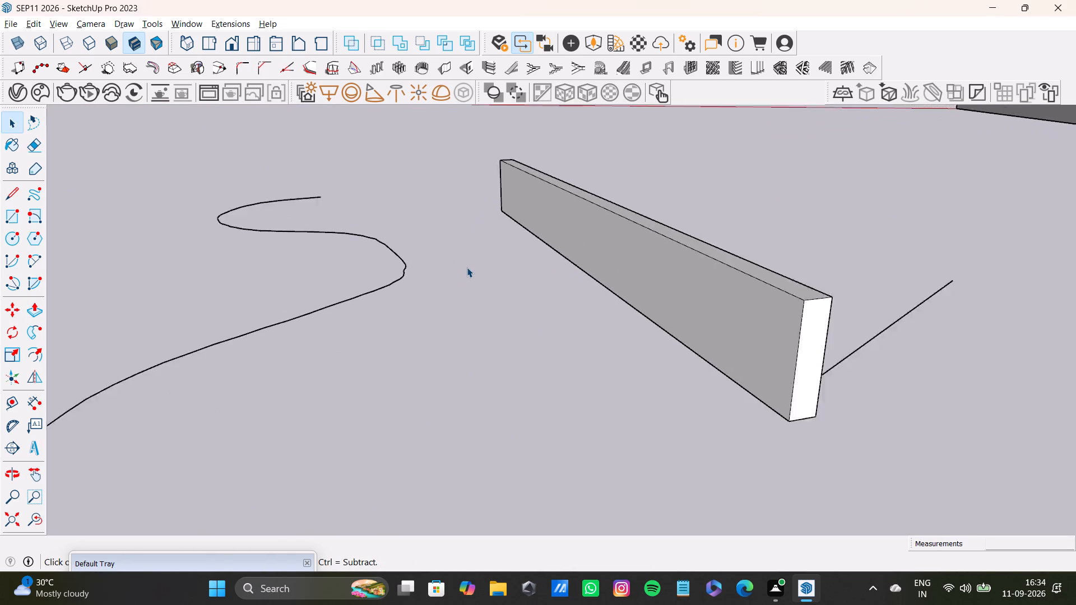
pyautogui.scroll(-13, 467, 267)
pyautogui.moveTo(480, 284); pyautogui.dragTo(471, 381, button='middle')
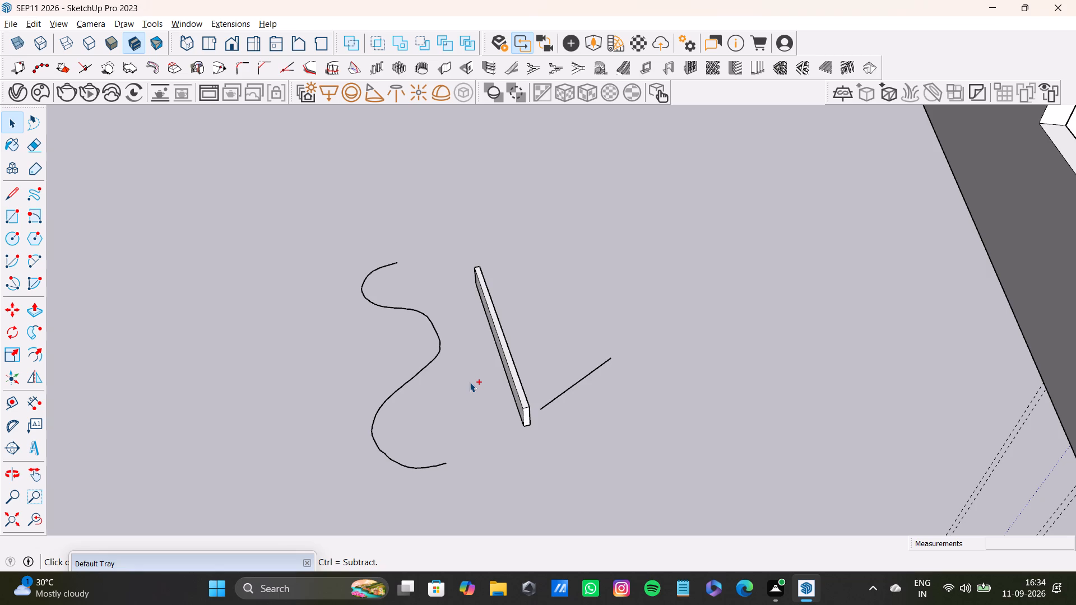
pyautogui.hotkey('ctrl', 'z')
pyautogui.moveTo(313, 198); pyautogui.dragTo(650, 538)
pyautogui.press('Delete')
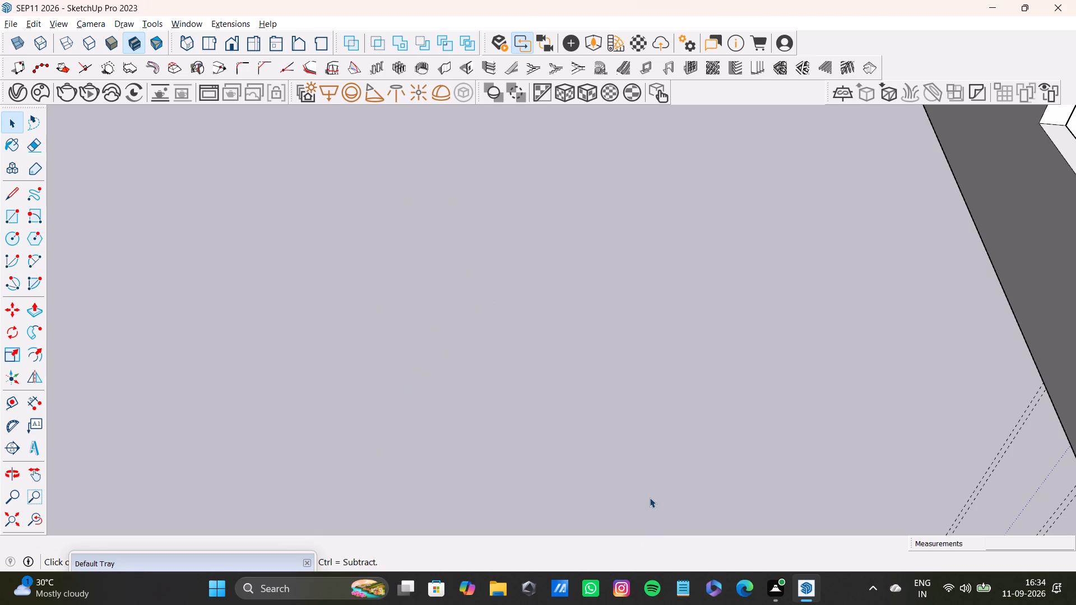
# Examine the corner bedroom's stepped wardrobe block and the recessed panel with its overhead box from several angles.
pyautogui.press('space')
pyautogui.scroll(-14, 455, 375)
pyautogui.moveTo(740, 271); pyautogui.dragTo(626, 442, button='middle')
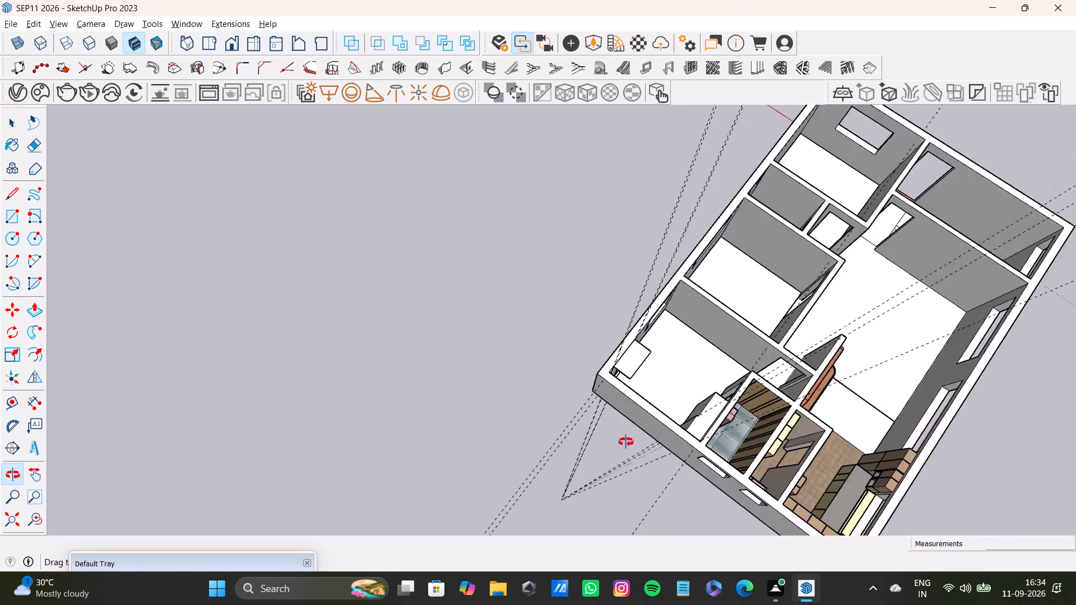
pyautogui.moveTo(626, 442); pyautogui.dragTo(359, 371, button='middle')
pyautogui.scroll(-4, 444, 393)
pyautogui.keyDown('shift'); pyautogui.moveTo(513, 445); pyautogui.dragTo(453, 302, button='middle'); pyautogui.keyUp('shift')
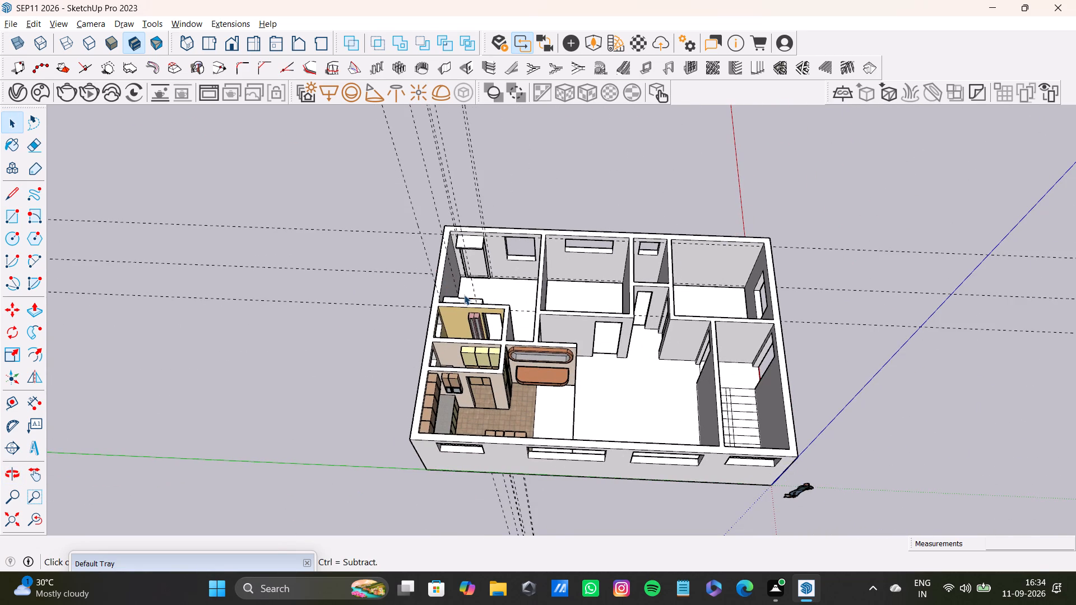
pyautogui.scroll(4, 583, 237)
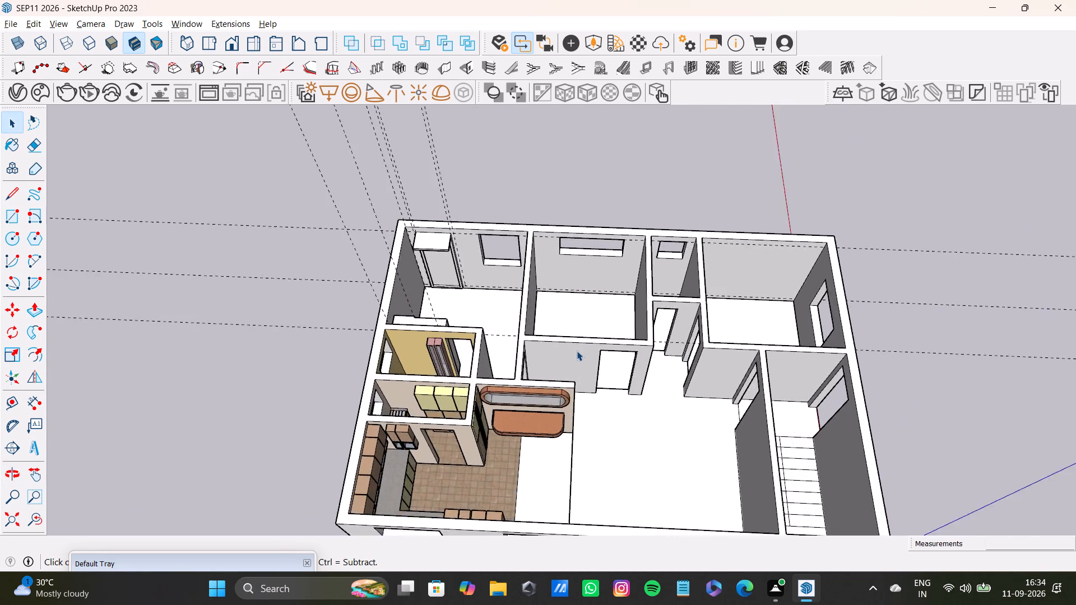
pyautogui.scroll(2, 577, 351)
pyautogui.scroll(6, 355, 308)
pyautogui.moveTo(399, 240); pyautogui.dragTo(454, 419, button='middle')
pyautogui.moveTo(474, 405); pyautogui.dragTo(306, 386, button='middle')
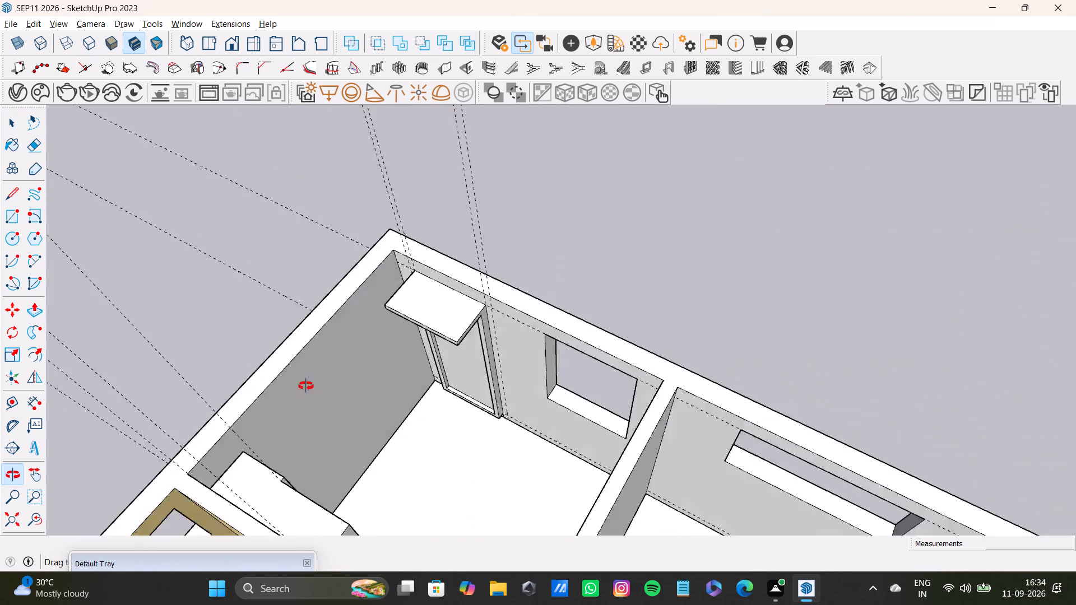
pyautogui.moveTo(306, 386); pyautogui.dragTo(0, 419, button='middle')
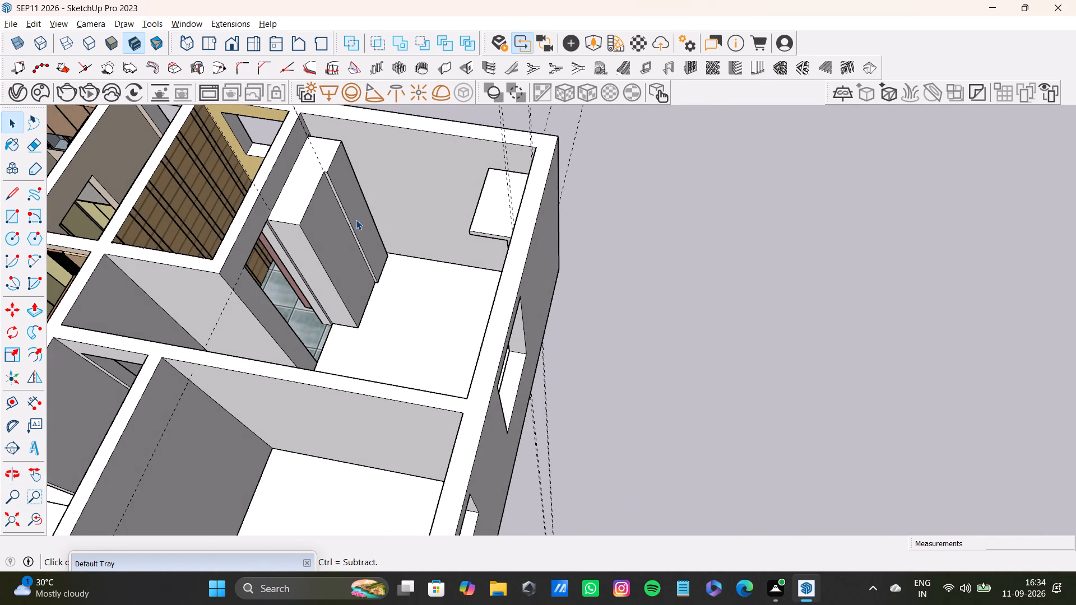
pyautogui.keyDown('shift'); pyautogui.moveTo(374, 234); pyautogui.dragTo(420, 240, button='middle'); pyautogui.keyUp('shift')
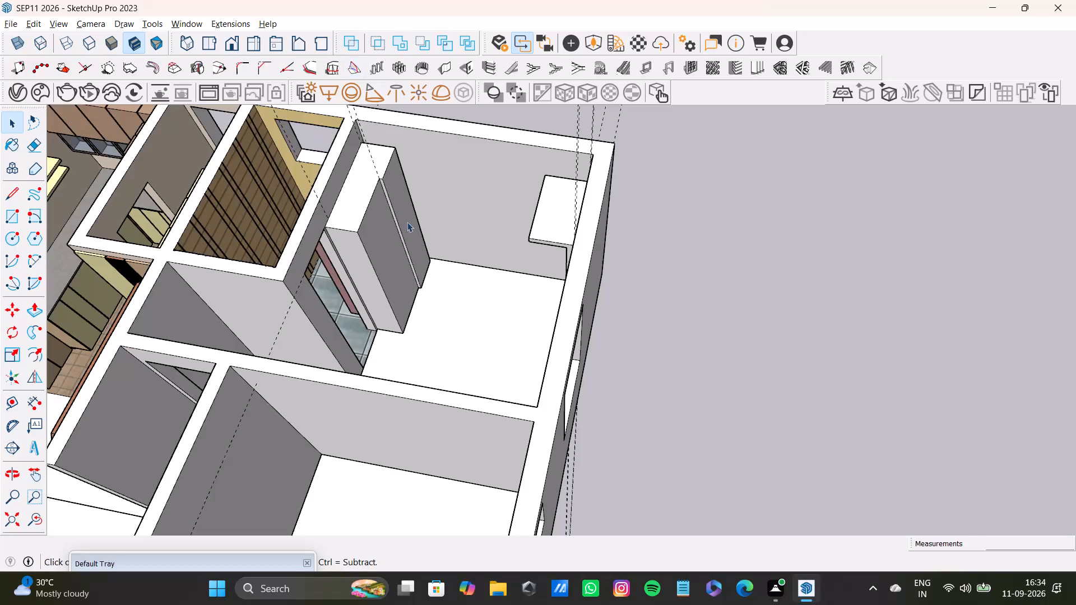
pyautogui.scroll(3, 375, 238)
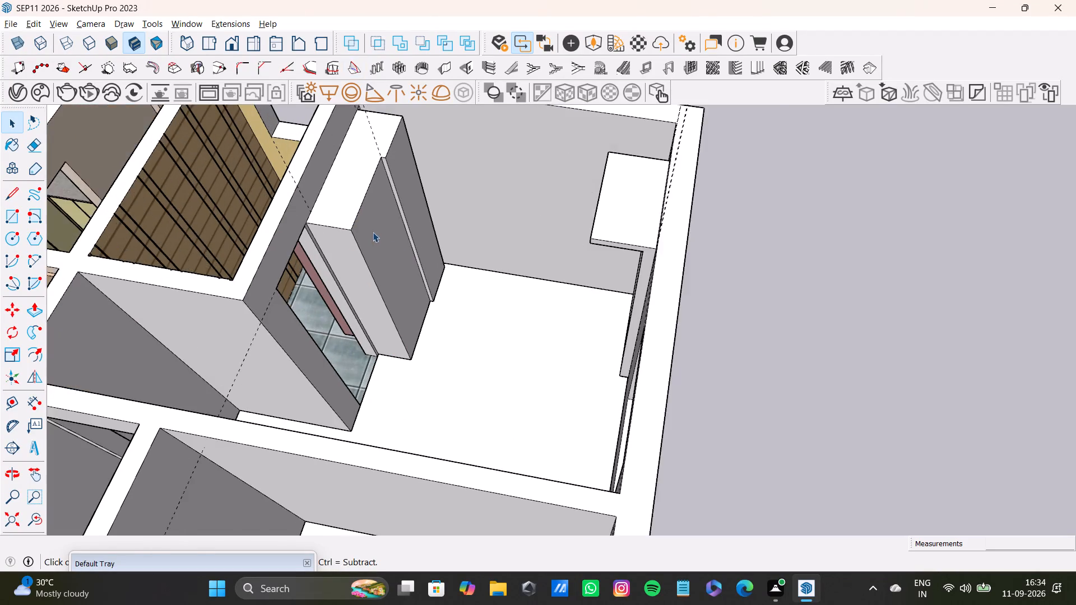
pyautogui.scroll(3, 373, 232)
pyautogui.keyDown('shift'); pyautogui.moveTo(374, 232); pyautogui.dragTo(386, 341, button='middle'); pyautogui.keyUp('shift')
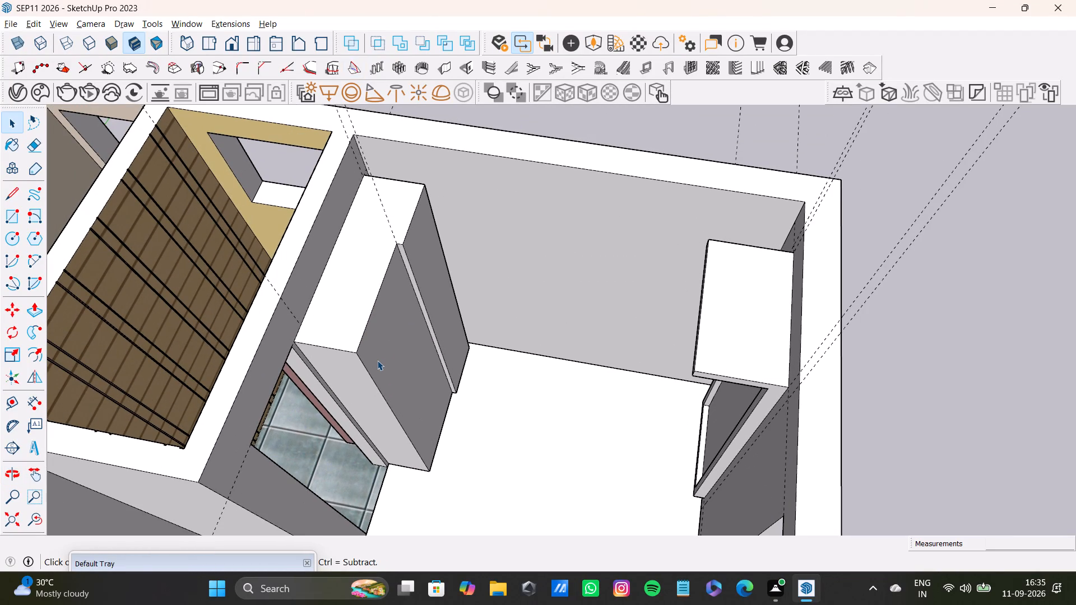
pyautogui.scroll(-12, 377, 360)
pyautogui.moveTo(391, 394); pyautogui.dragTo(685, 417, button='middle')
pyautogui.scroll(8, 622, 425)
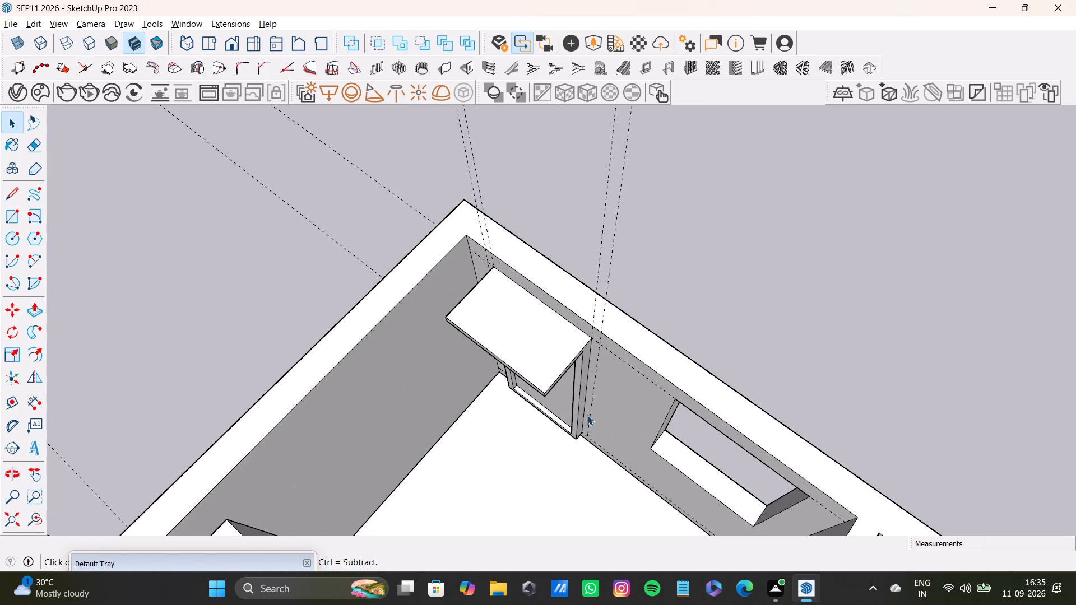
pyautogui.scroll(-9, 577, 422)
pyautogui.moveTo(550, 428); pyautogui.dragTo(546, 394, button='middle')
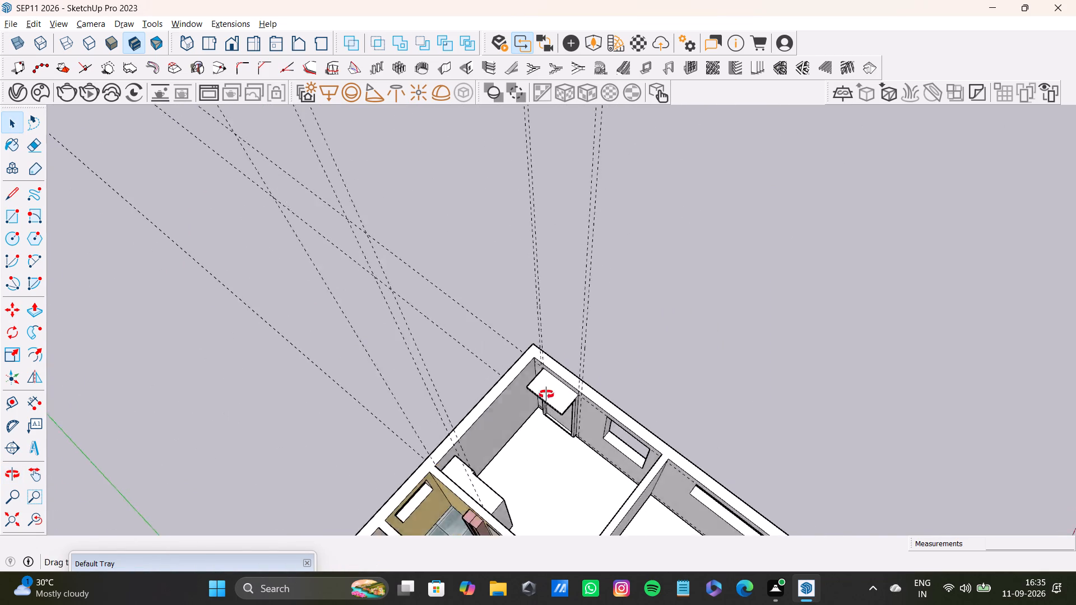
pyautogui.moveTo(546, 394); pyautogui.dragTo(604, 300, button='middle')
pyautogui.scroll(9, 574, 386)
pyautogui.moveTo(565, 405); pyautogui.dragTo(164, 443, button='middle')
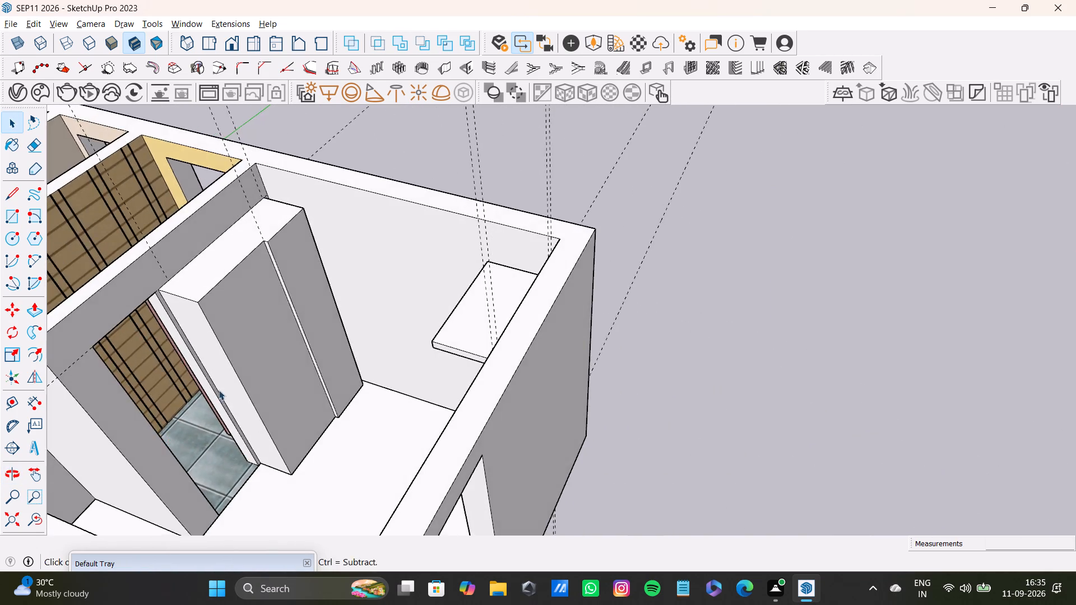
pyautogui.scroll(-4, 219, 390)
pyautogui.keyDown('shift'); pyautogui.moveTo(234, 399); pyautogui.dragTo(408, 446, button='middle'); pyautogui.keyUp('shift')
pyautogui.keyDown('shift'); pyautogui.scroll(-1, 416, 445); pyautogui.keyUp('shift')
pyautogui.scroll(4, 438, 435)
pyautogui.moveTo(441, 425); pyautogui.dragTo(511, 583, button='middle')
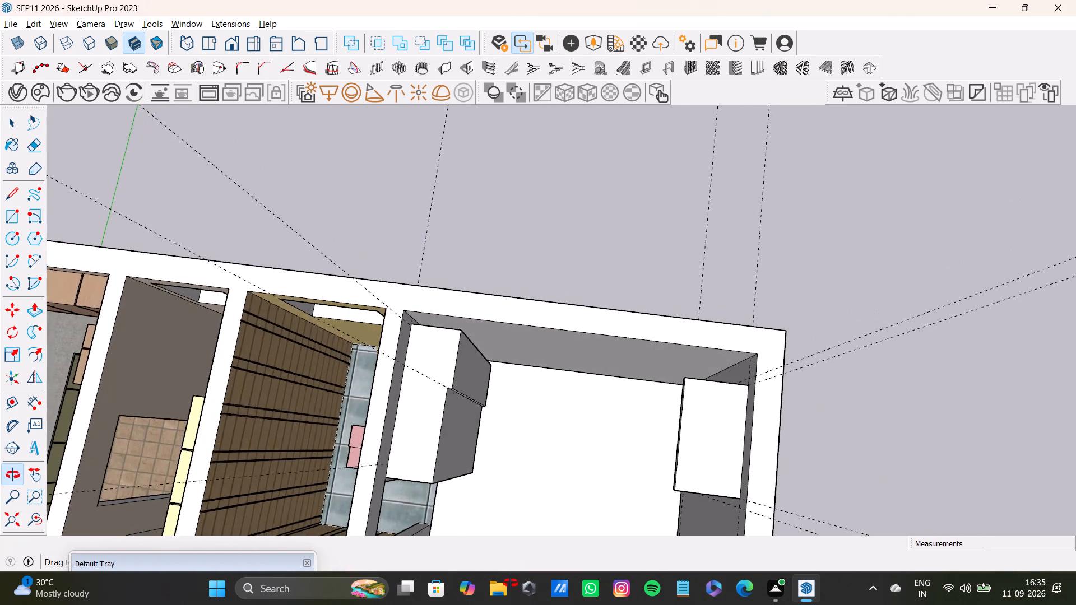
pyautogui.moveTo(511, 583); pyautogui.dragTo(421, 510, button='middle')
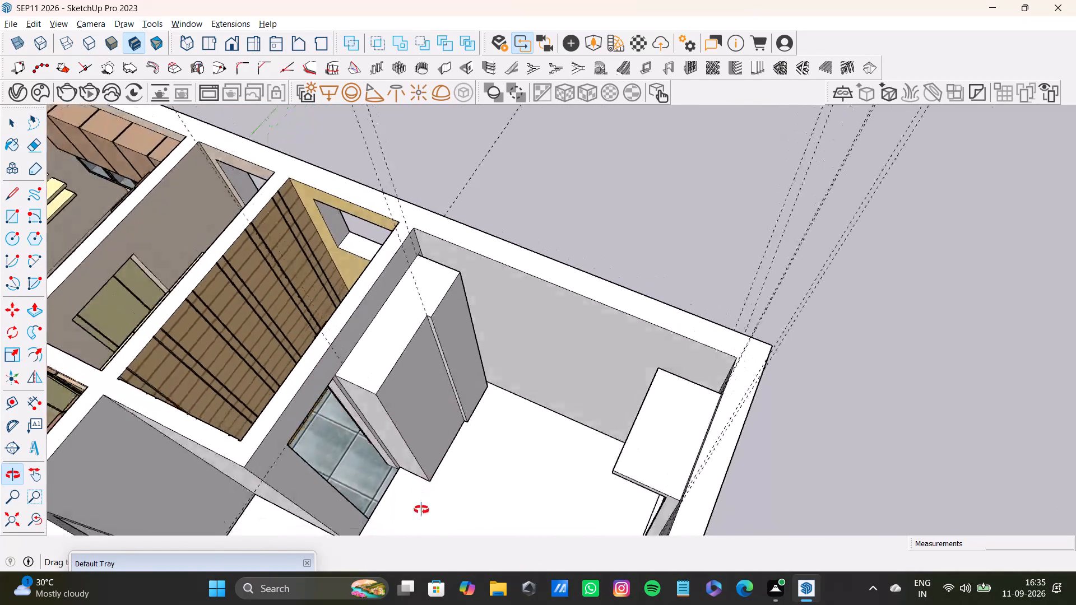
pyautogui.moveTo(421, 510); pyautogui.dragTo(587, 534, button='middle')
pyautogui.scroll(4, 502, 445)
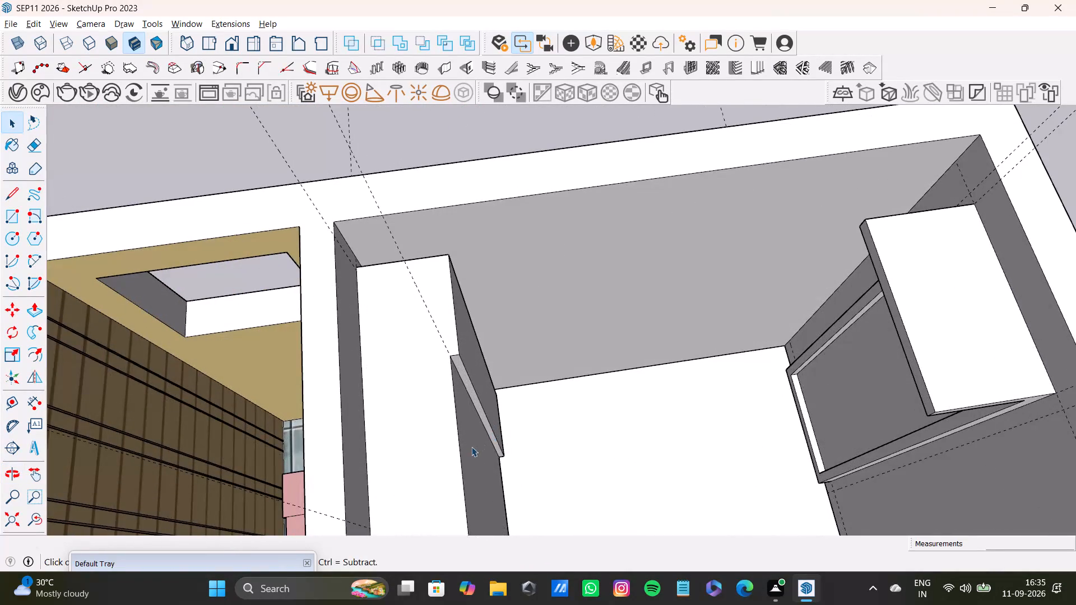
pyautogui.scroll(-8, 471, 446)
pyautogui.moveTo(507, 454); pyautogui.dragTo(412, 337, button='middle')
pyautogui.keyDown('shift'); pyautogui.scroll(2, 421, 335); pyautogui.keyUp('shift')
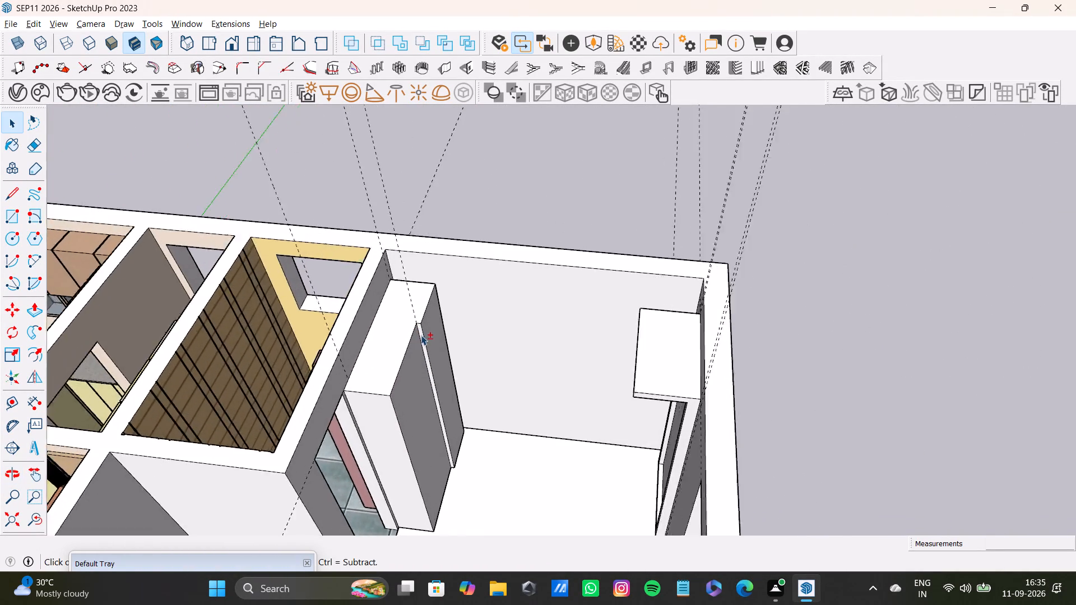
# Offset the outline of the wardrobe's wider front face inward to form a narrow border.
pyautogui.keyDown('shift'); pyautogui.scroll(6, 421, 335); pyautogui.keyUp('shift')
pyautogui.moveTo(466, 383); pyautogui.dragTo(260, 409, button='middle')
pyautogui.scroll(3, 258, 331)
pyautogui.keyDown('shift'); pyautogui.moveTo(309, 305); pyautogui.dragTo(419, 380, button='middle'); pyautogui.keyUp('shift')
pyautogui.moveTo(509, 370); pyautogui.dragTo(341, 429, button='middle')
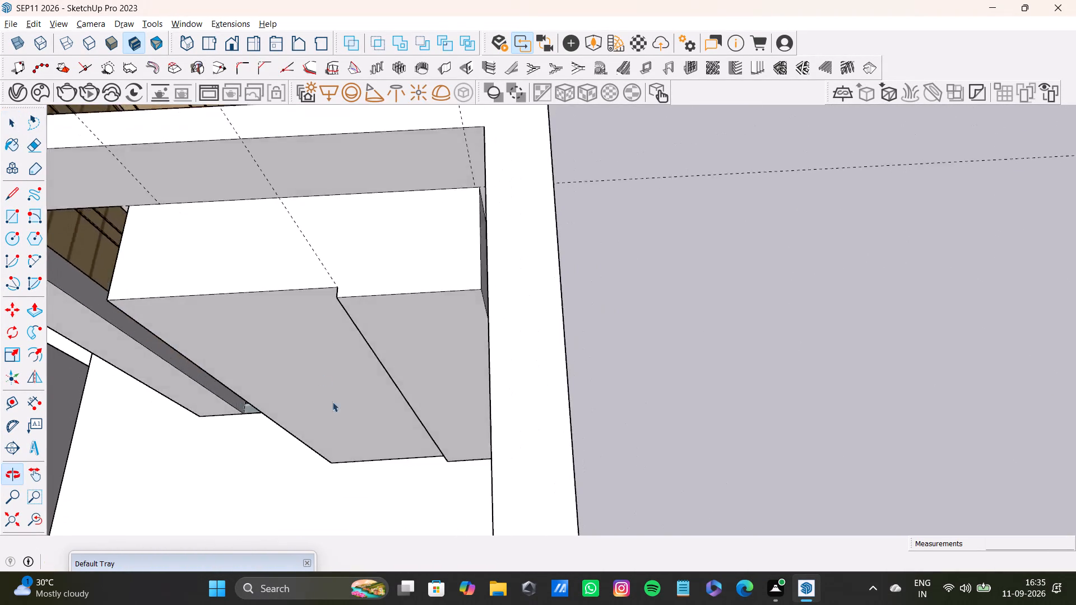
pyautogui.scroll(2, 315, 354)
pyautogui.keyDown('shift'); pyautogui.moveTo(299, 308); pyautogui.dragTo(505, 298, button='middle'); pyautogui.keyUp('shift')
pyautogui.click(434, 306)
pyautogui.press('f')
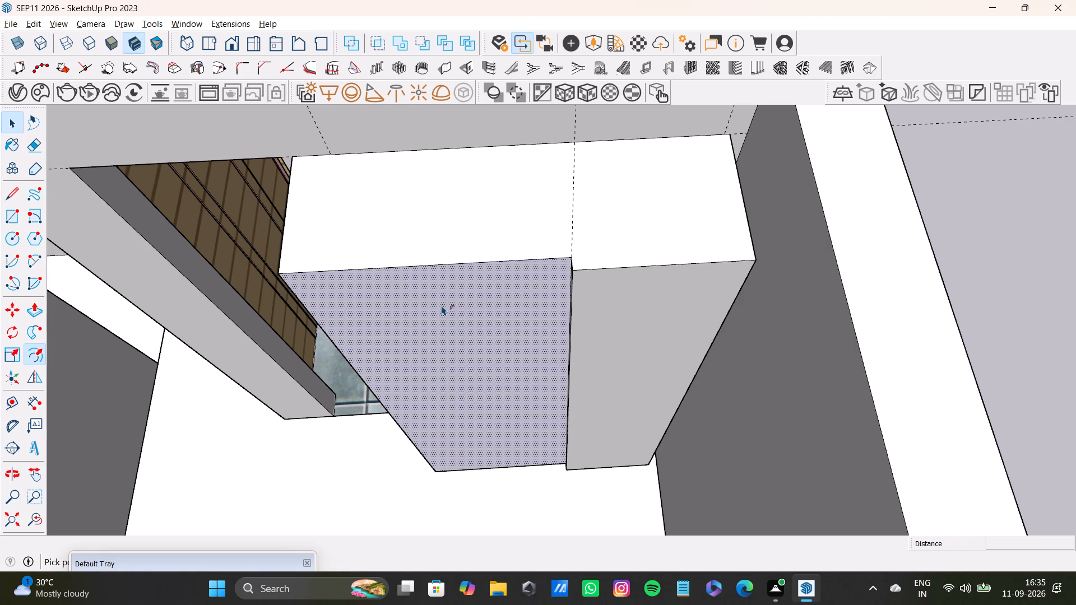
pyautogui.click(442, 305)
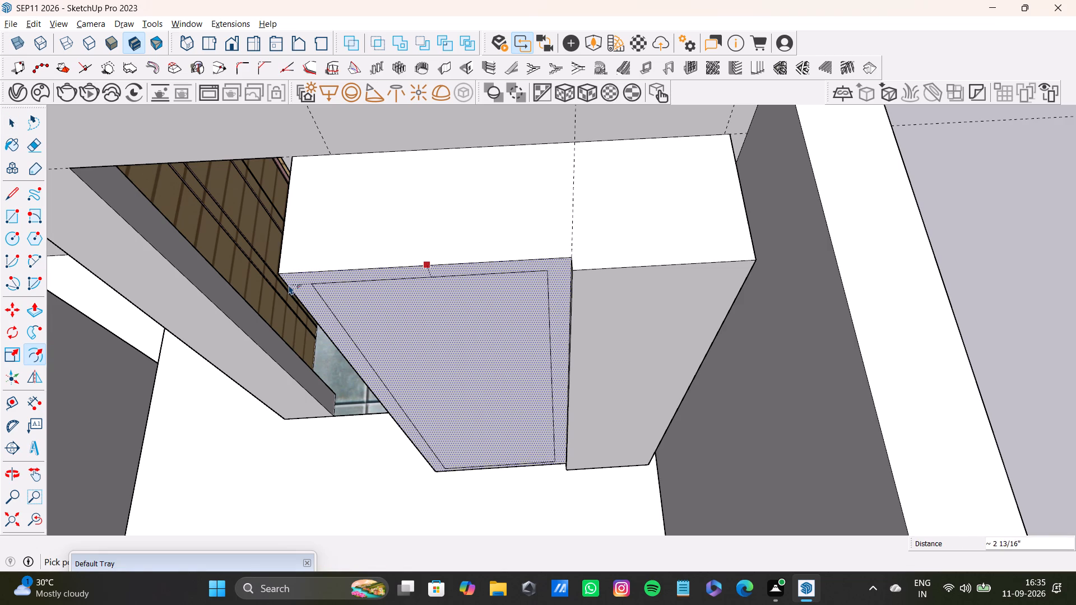
pyautogui.click(287, 280)
pyautogui.press('space')
# Offset the outline of the wardrobe's narrower front face inward to form a matching border.
pyautogui.click(622, 373)
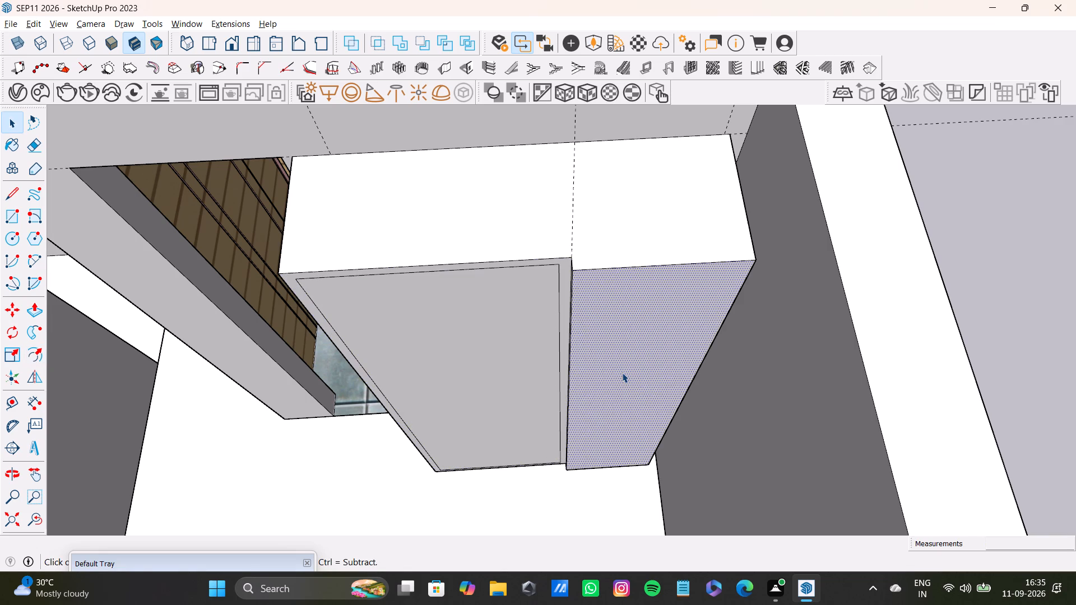
pyautogui.press('f')
pyautogui.moveTo(622, 373); pyautogui.dragTo(585, 380)
pyautogui.press('space')
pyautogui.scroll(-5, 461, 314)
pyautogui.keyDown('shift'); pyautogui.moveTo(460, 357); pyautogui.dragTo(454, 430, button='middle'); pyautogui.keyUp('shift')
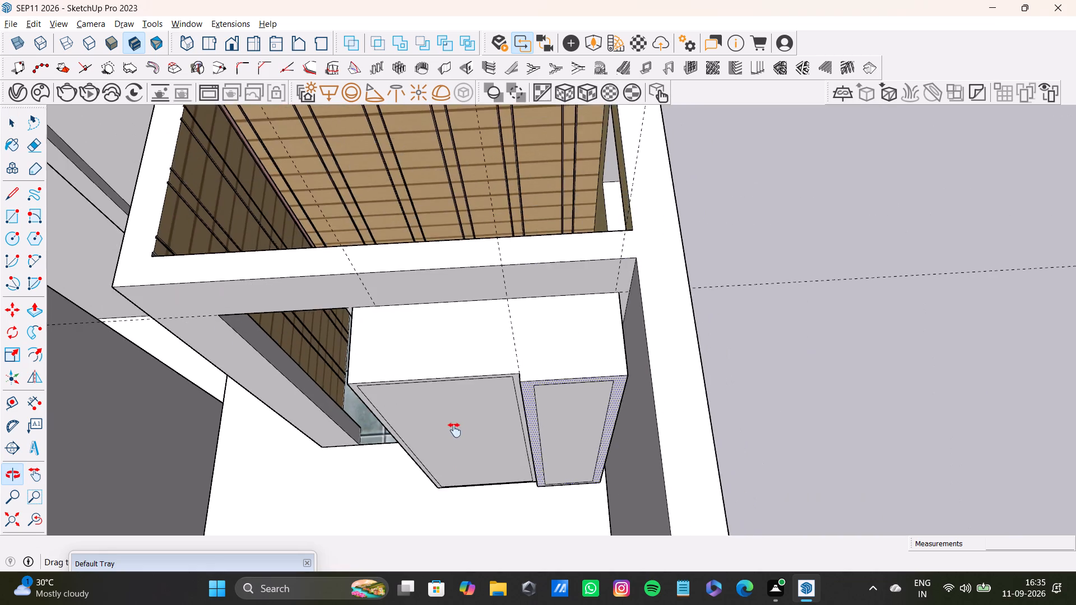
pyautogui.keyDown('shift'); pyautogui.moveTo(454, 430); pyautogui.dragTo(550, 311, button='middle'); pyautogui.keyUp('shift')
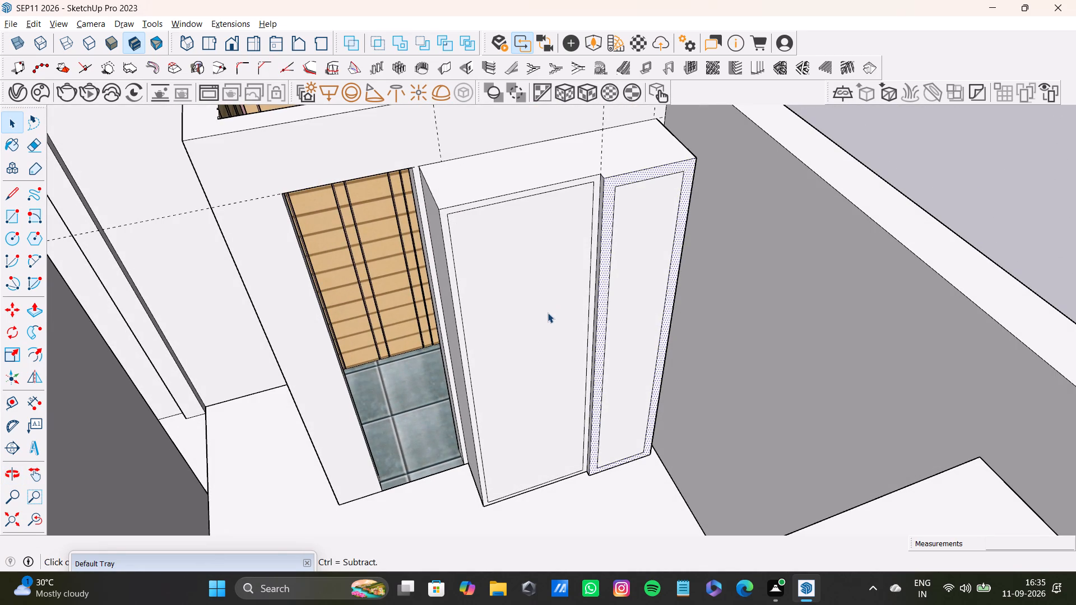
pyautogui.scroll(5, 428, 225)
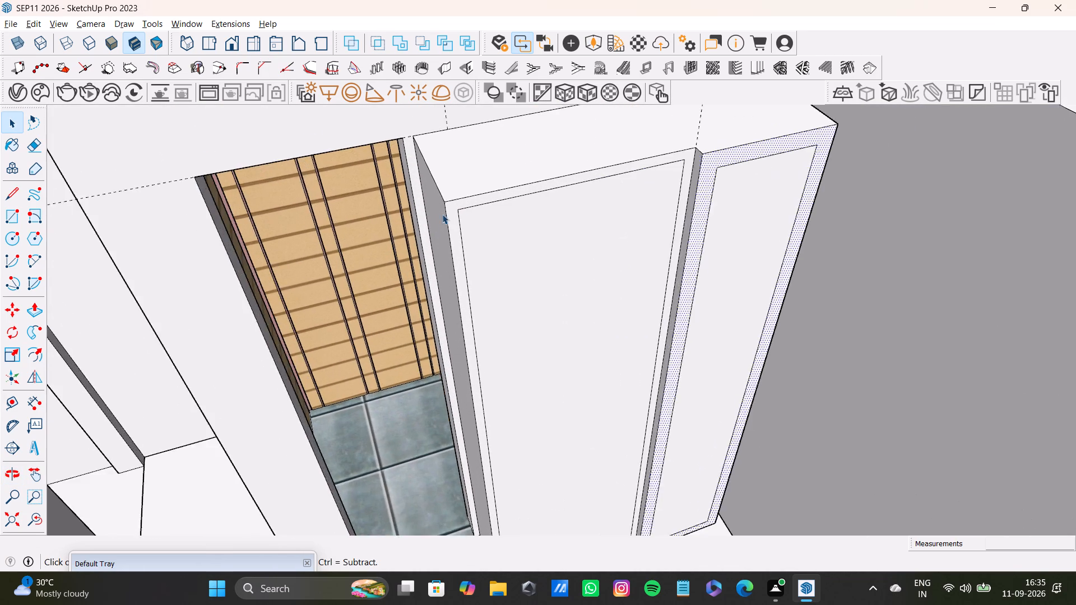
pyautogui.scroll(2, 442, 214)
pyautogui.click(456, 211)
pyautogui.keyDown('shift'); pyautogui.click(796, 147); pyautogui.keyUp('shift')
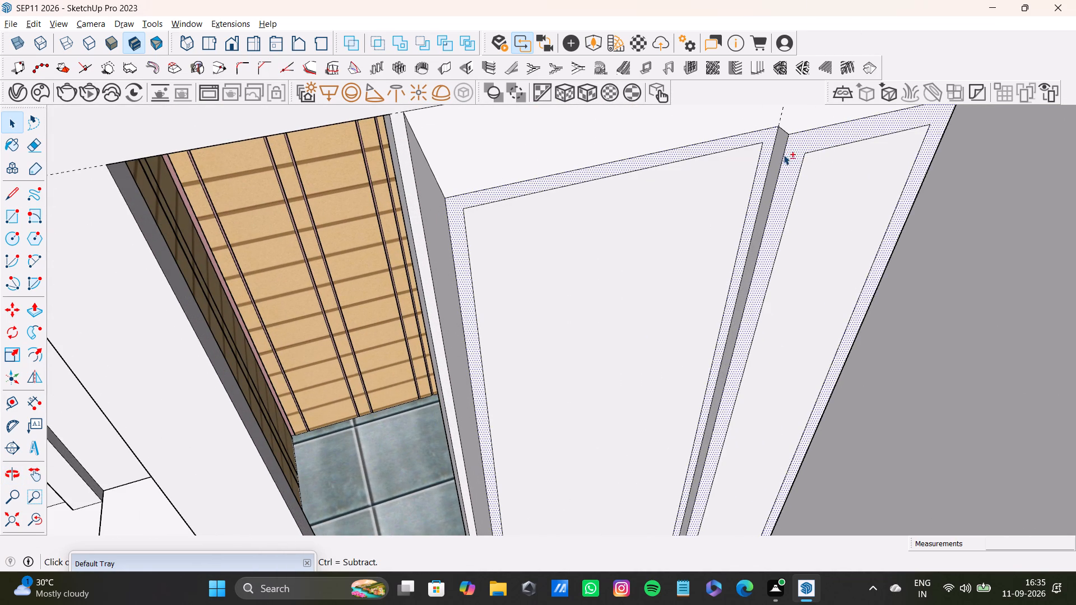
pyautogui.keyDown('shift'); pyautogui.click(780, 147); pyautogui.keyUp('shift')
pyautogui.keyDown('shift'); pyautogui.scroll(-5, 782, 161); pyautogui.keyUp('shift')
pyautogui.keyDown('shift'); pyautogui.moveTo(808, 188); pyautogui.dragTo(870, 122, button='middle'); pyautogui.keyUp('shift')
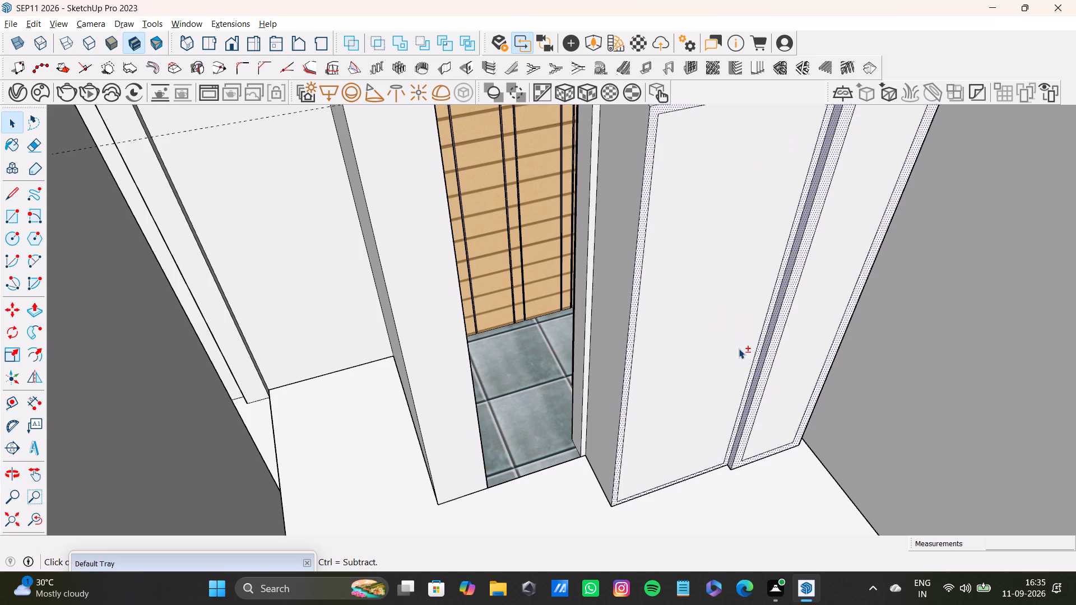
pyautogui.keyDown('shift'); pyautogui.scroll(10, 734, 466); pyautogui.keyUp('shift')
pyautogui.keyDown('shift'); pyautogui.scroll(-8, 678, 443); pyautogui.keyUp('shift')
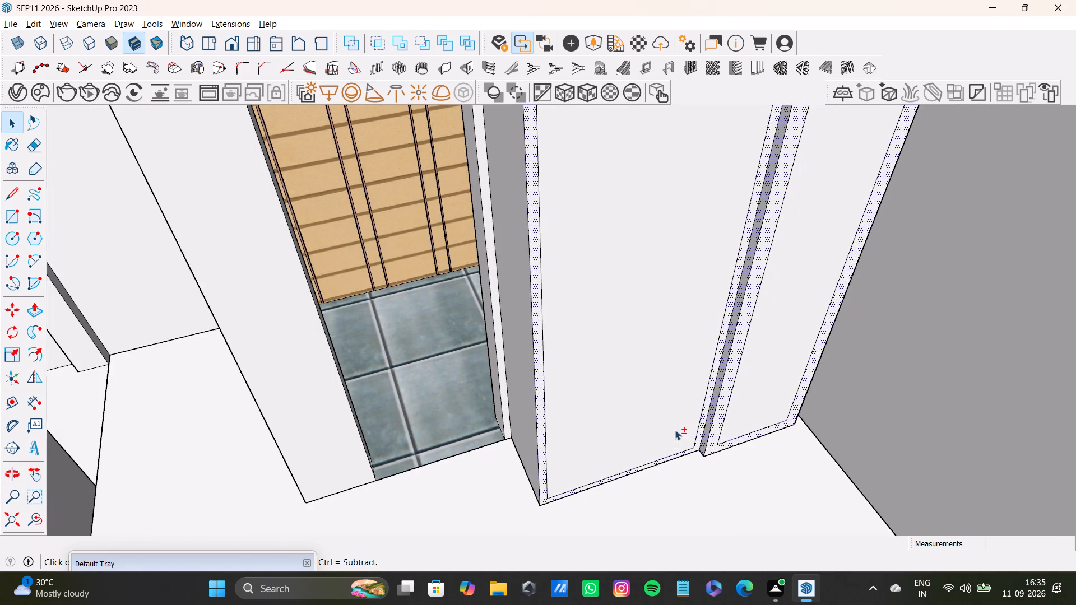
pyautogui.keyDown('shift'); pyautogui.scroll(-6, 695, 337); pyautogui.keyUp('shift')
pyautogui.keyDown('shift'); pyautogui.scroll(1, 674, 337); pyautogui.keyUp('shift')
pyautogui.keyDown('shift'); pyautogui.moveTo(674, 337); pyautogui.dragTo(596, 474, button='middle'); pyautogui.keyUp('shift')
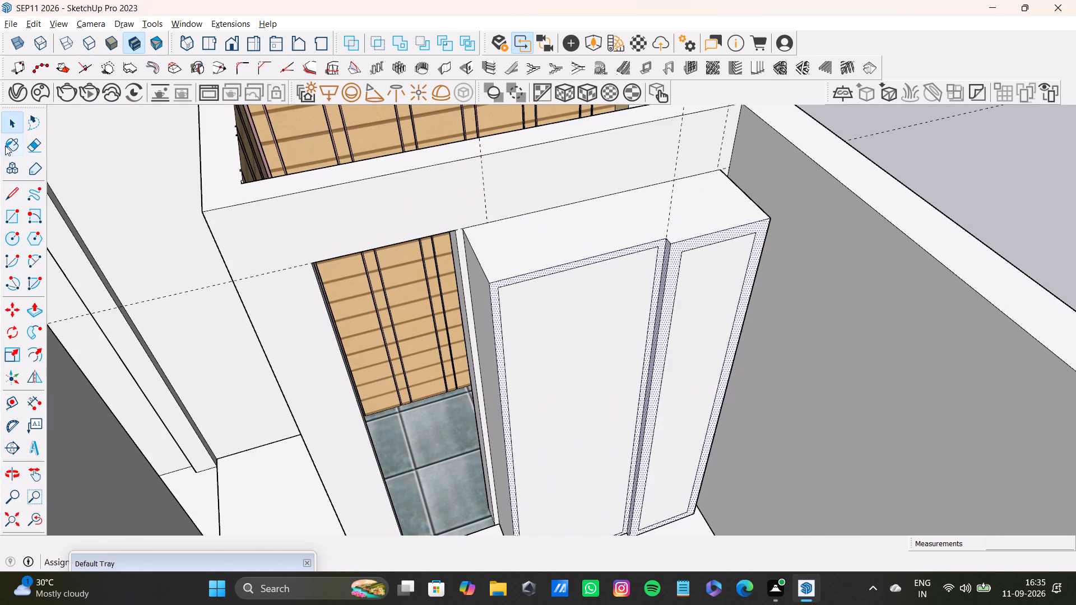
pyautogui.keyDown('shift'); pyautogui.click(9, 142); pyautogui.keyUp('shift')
# Push/Pull the border face of the wardrobe's wider front outward about 5/8 inch around its panel.
pyautogui.keyDown('shift'); pyautogui.scroll(6, 503, 323); pyautogui.keyUp('shift')
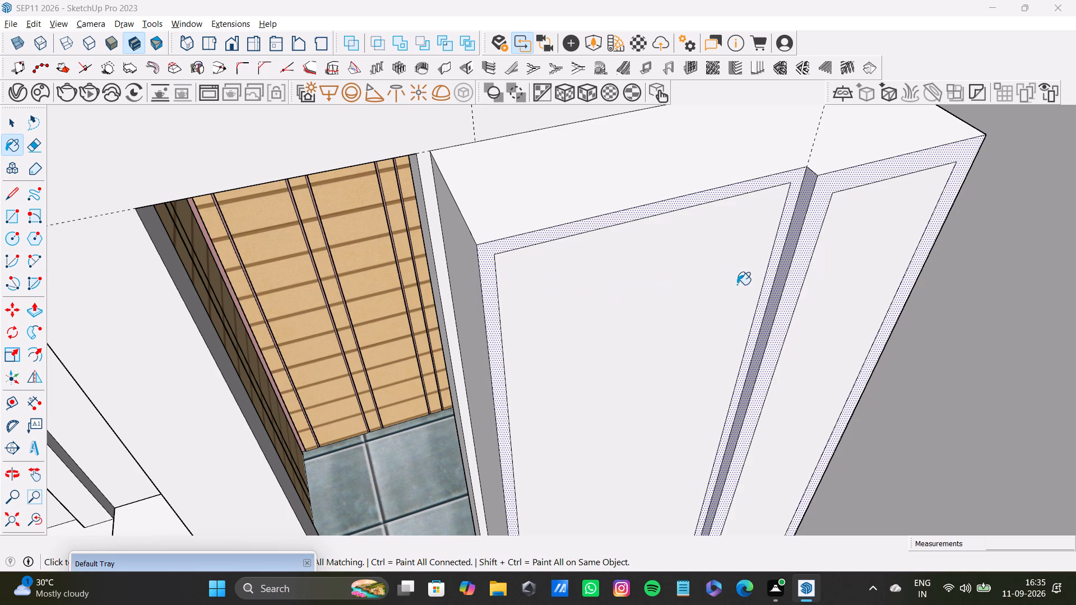
pyautogui.press('p')
pyautogui.moveTo(777, 257); pyautogui.dragTo(781, 261)
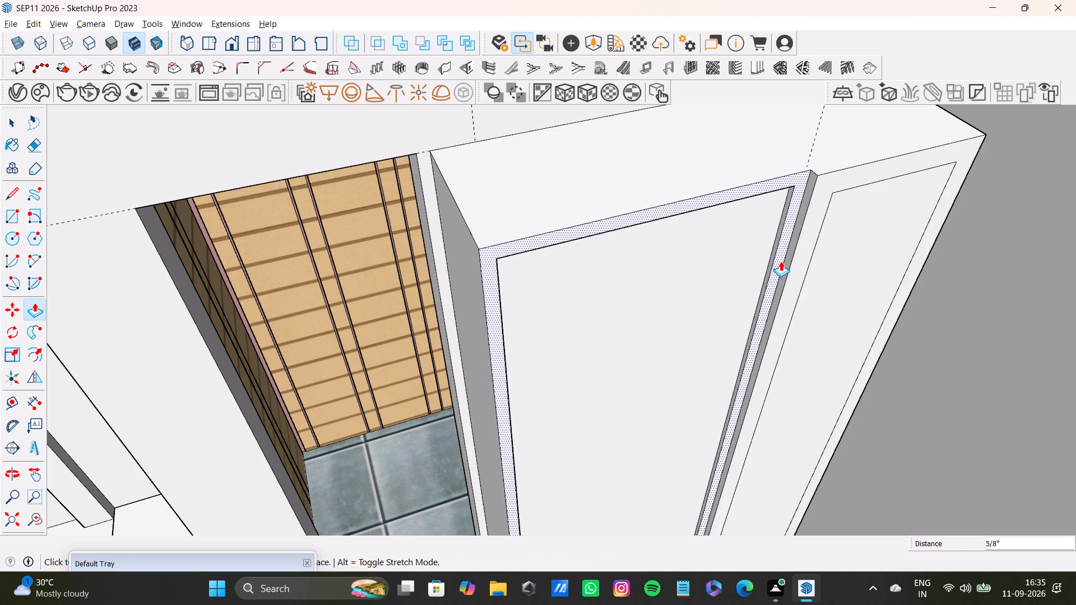
pyautogui.moveTo(781, 261); pyautogui.dragTo(782, 262)
pyautogui.press('space')
# Push/Pull the border face of the wardrobe's narrower front outward about 11/16 inch, level with the wider front's border.
pyautogui.click(797, 264)
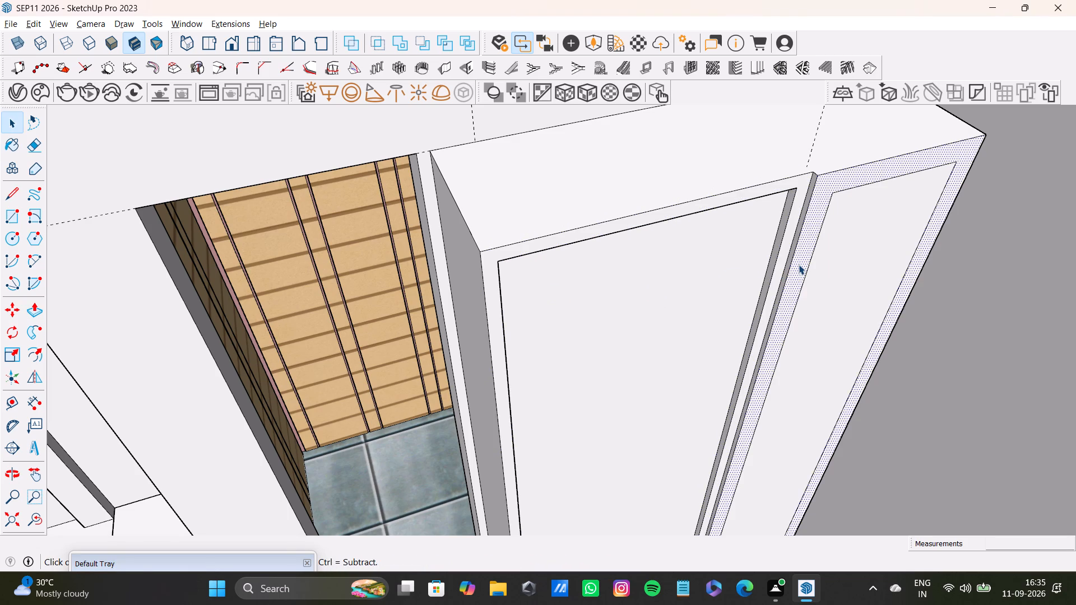
pyautogui.press('p')
pyautogui.moveTo(799, 264); pyautogui.dragTo(786, 267)
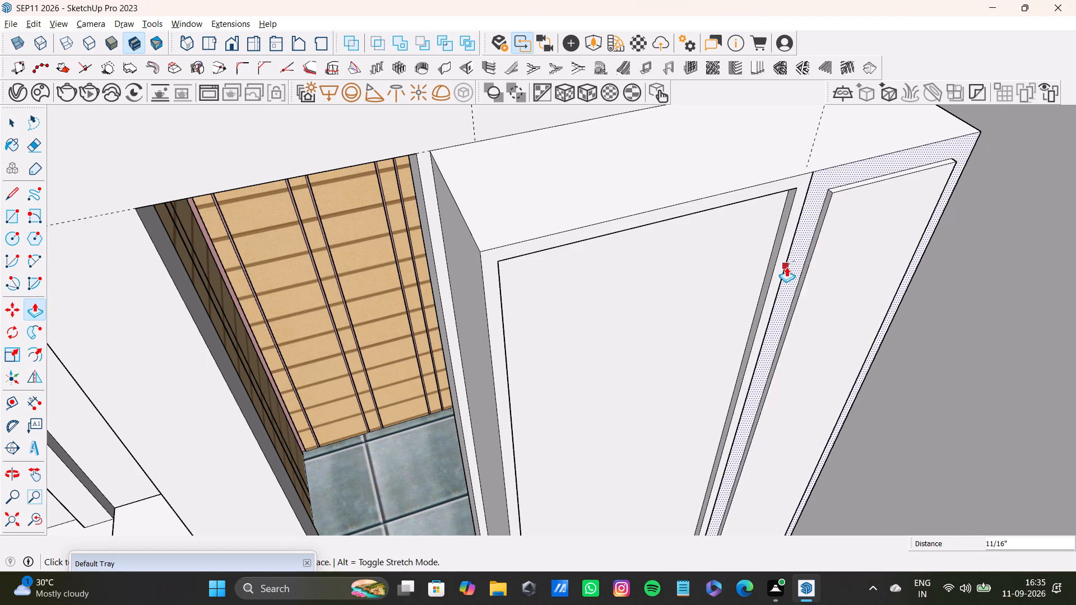
pyautogui.moveTo(786, 267); pyautogui.dragTo(786, 267)
# Examine the raised borders and recessed panels on both wardrobe fronts from several angles.
pyautogui.scroll(-4, 777, 307)
pyautogui.moveTo(774, 323); pyautogui.dragTo(895, 392, button='middle')
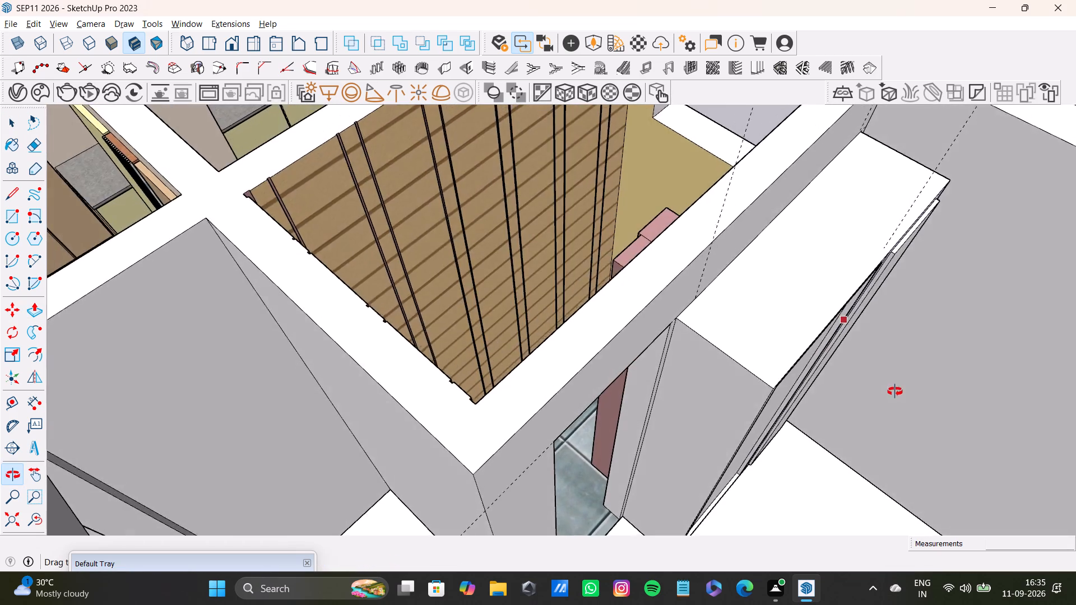
pyautogui.moveTo(895, 392); pyautogui.dragTo(600, 401, button='middle')
pyautogui.keyDown('shift'); pyautogui.scroll(-3, 598, 402); pyautogui.keyUp('shift')
pyautogui.keyDown('shift'); pyautogui.moveTo(600, 379); pyautogui.dragTo(636, 246, button='middle'); pyautogui.keyUp('shift')
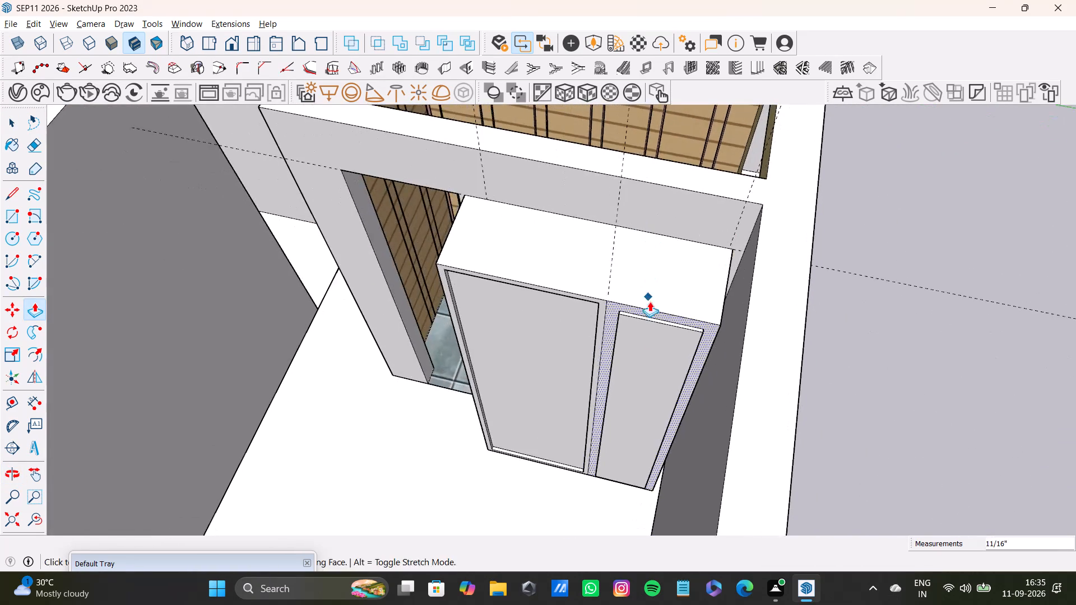
pyautogui.scroll(-4, 655, 326)
pyautogui.moveTo(657, 338); pyautogui.dragTo(723, 332, button='middle')
pyautogui.scroll(12, 698, 343)
pyautogui.moveTo(633, 296); pyautogui.dragTo(627, 314, button='middle')
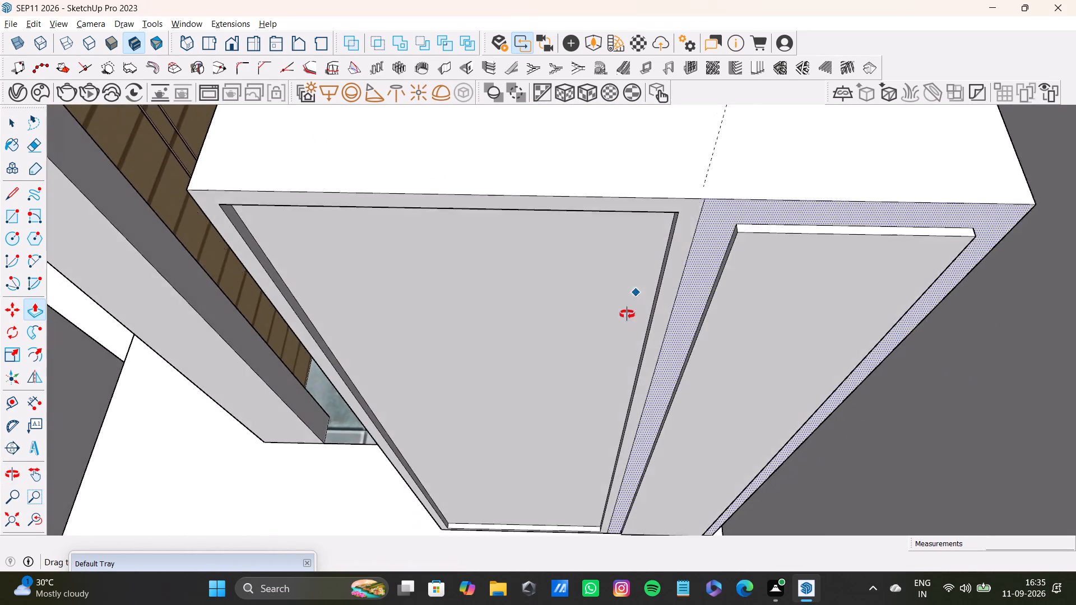
pyautogui.moveTo(627, 314); pyautogui.dragTo(623, 361, button='middle')
pyautogui.scroll(-4, 622, 362)
pyautogui.moveTo(616, 359); pyautogui.dragTo(520, 312, button='middle')
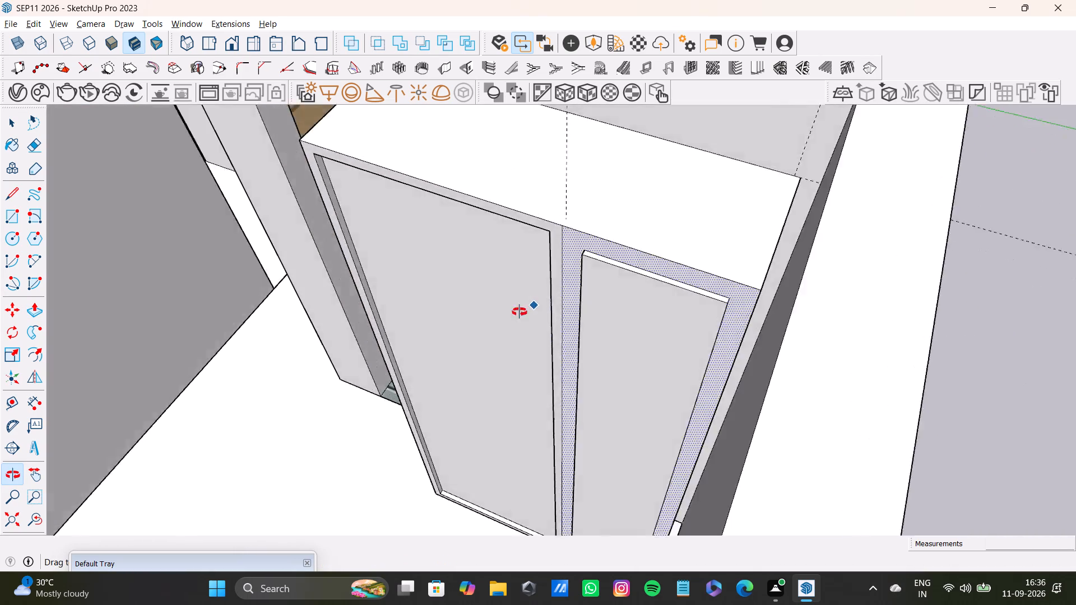
pyautogui.moveTo(520, 312); pyautogui.dragTo(618, 257, button='middle')
# Select the recessed panel faces of both the wider and narrower wardrobe fronts.
pyautogui.press('space')
pyautogui.click(576, 243)
pyautogui.scroll(-4, 565, 250)
pyautogui.keyDown('shift'); pyautogui.moveTo(569, 255); pyautogui.dragTo(544, 269, button='middle'); pyautogui.keyUp('shift')
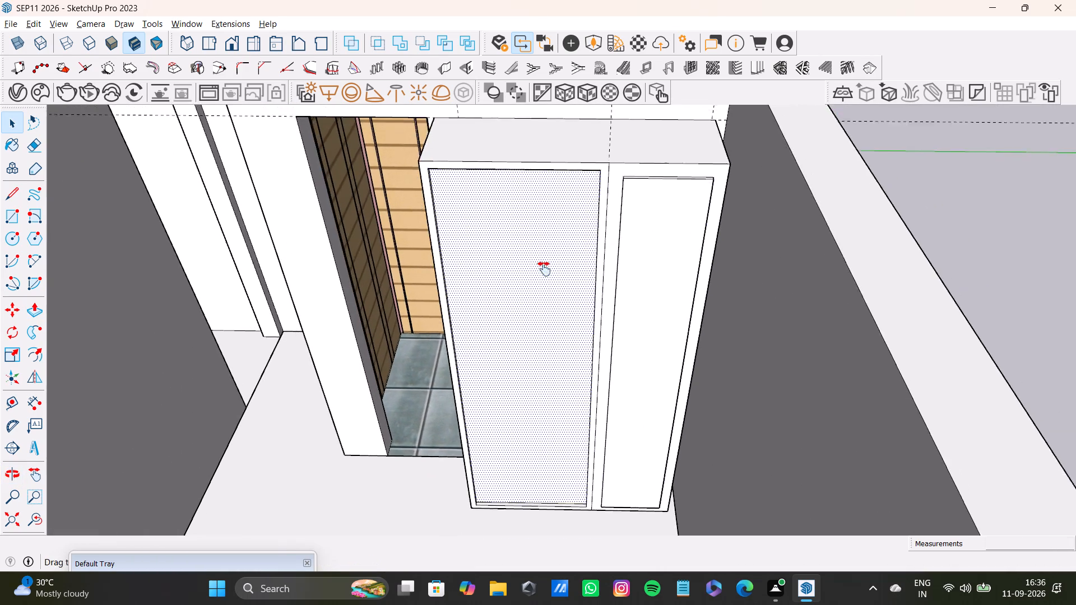
pyautogui.keyDown('shift'); pyautogui.moveTo(544, 269); pyautogui.dragTo(539, 272, button='middle'); pyautogui.keyUp('shift')
pyautogui.keyDown('shift'); pyautogui.click(628, 258); pyautogui.keyUp('shift')
# Add the top and side reveal faces of the narrower front's recess to the selection.
pyautogui.keyDown('shift'); pyautogui.scroll(12, 593, 201); pyautogui.keyUp('shift')
pyautogui.keyDown('shift'); pyautogui.moveTo(638, 178); pyautogui.dragTo(618, 252, button='middle'); pyautogui.keyUp('shift')
pyautogui.keyDown('shift'); pyautogui.scroll(-1, 623, 252); pyautogui.keyUp('shift')
pyautogui.keyDown('shift'); pyautogui.scroll(4, 626, 250); pyautogui.keyUp('shift')
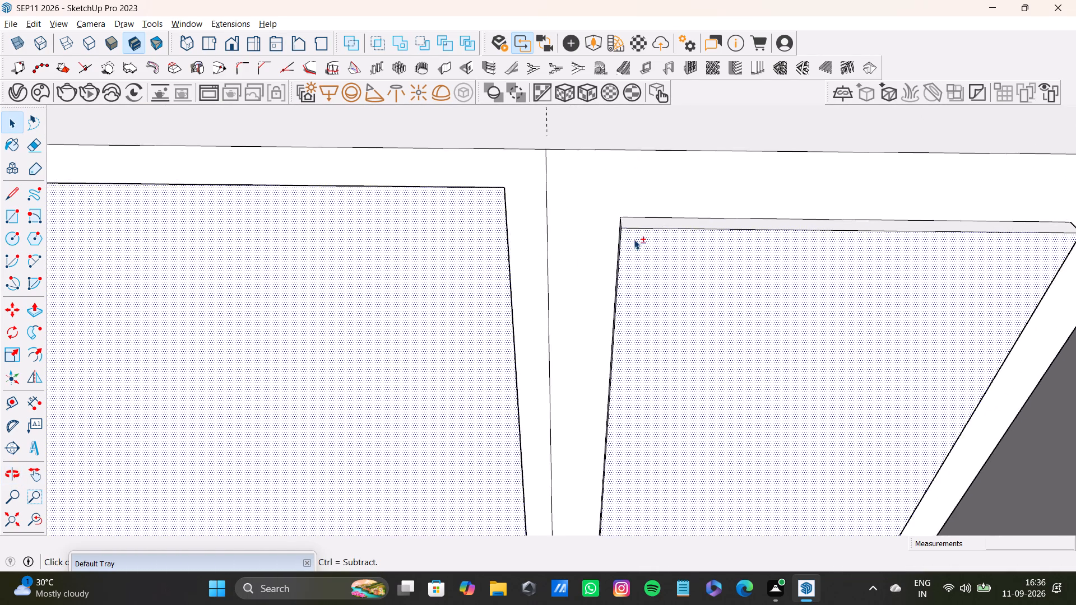
pyautogui.keyDown('shift'); pyautogui.scroll(3, 634, 239); pyautogui.keyUp('shift')
pyautogui.keyDown('shift'); pyautogui.click(652, 215); pyautogui.keyUp('shift')
pyautogui.scroll(2, 619, 238)
pyautogui.moveTo(619, 238); pyautogui.dragTo(758, 231, button='middle')
pyautogui.keyDown('shift'); pyautogui.scroll(3, 572, 241); pyautogui.keyUp('shift')
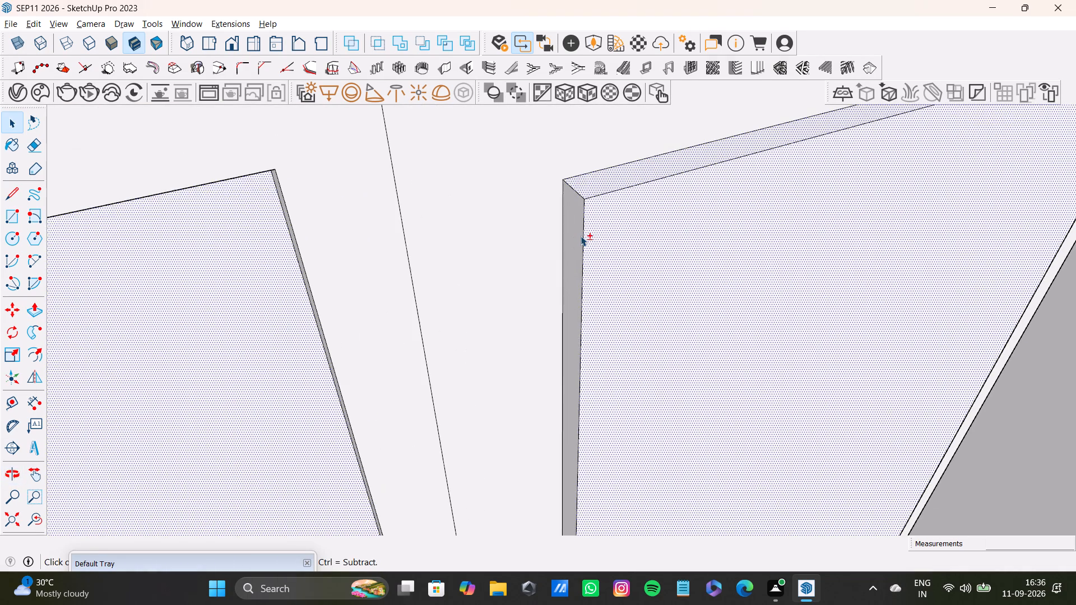
pyautogui.keyDown('shift'); pyautogui.click(581, 236); pyautogui.keyUp('shift')
pyautogui.keyDown('shift'); pyautogui.scroll(-16, 578, 236); pyautogui.keyUp('shift')
pyautogui.moveTo(721, 295); pyautogui.dragTo(602, 326, button='middle')
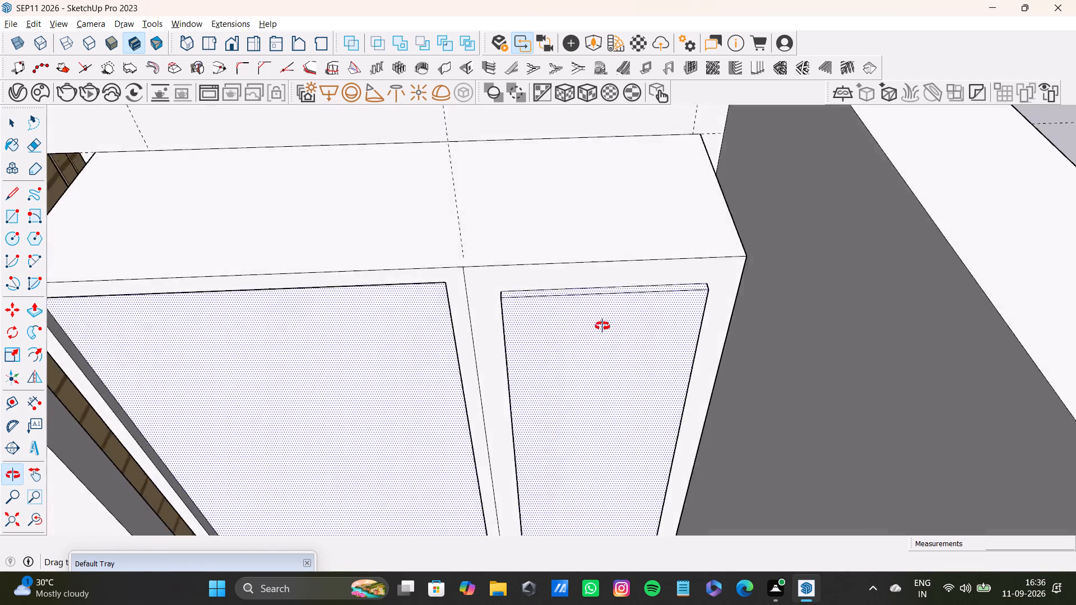
pyautogui.moveTo(602, 326); pyautogui.dragTo(600, 332, button='middle')
pyautogui.scroll(7, 667, 336)
pyautogui.moveTo(680, 308); pyautogui.dragTo(596, 332, button='middle')
pyautogui.scroll(2, 645, 336)
pyautogui.keyDown('shift'); pyautogui.moveTo(655, 316); pyautogui.dragTo(526, 289, button='middle'); pyautogui.keyUp('shift')
pyautogui.keyDown('shift'); pyautogui.scroll(1, 529, 290); pyautogui.keyUp('shift')
pyautogui.keyDown('shift'); pyautogui.scroll(-1, 531, 285); pyautogui.keyUp('shift')
pyautogui.keyDown('shift'); pyautogui.scroll(4, 641, 294); pyautogui.keyUp('shift')
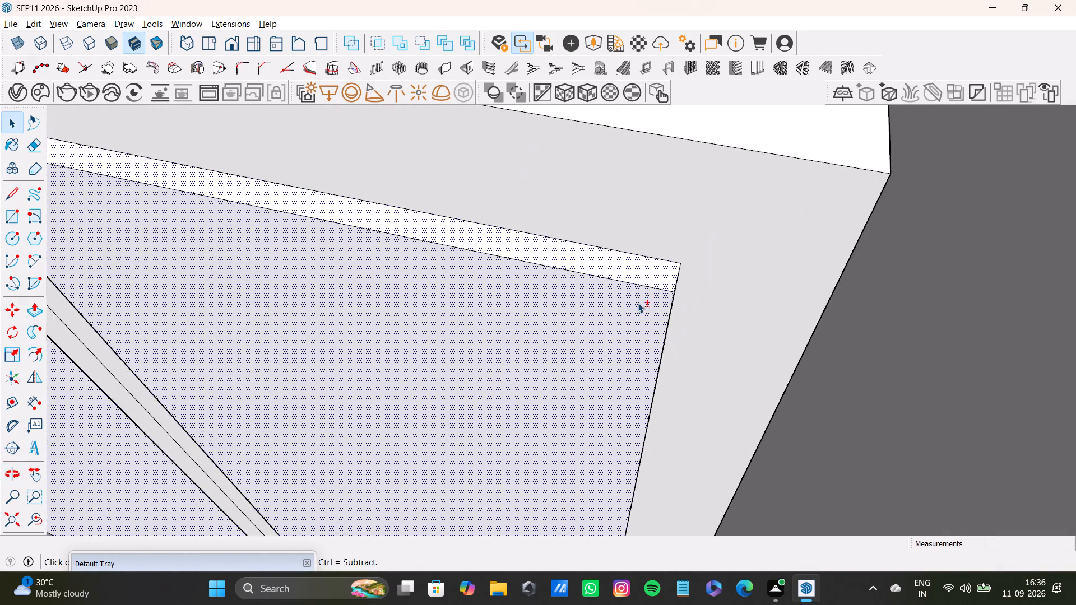
pyautogui.keyDown('shift'); pyautogui.scroll(4, 638, 302); pyautogui.keyUp('shift')
pyautogui.keyDown('shift'); pyautogui.moveTo(660, 288); pyautogui.dragTo(413, 227, button='middle'); pyautogui.keyUp('shift')
pyautogui.keyDown('shift'); pyautogui.scroll(-1, 416, 226); pyautogui.keyUp('shift')
pyautogui.keyDown('shift'); pyautogui.scroll(3, 439, 222); pyautogui.keyUp('shift')
pyautogui.keyDown('shift'); pyautogui.click(461, 228); pyautogui.keyUp('shift')
pyautogui.keyDown('shift'); pyautogui.scroll(-9, 457, 250); pyautogui.keyUp('shift')
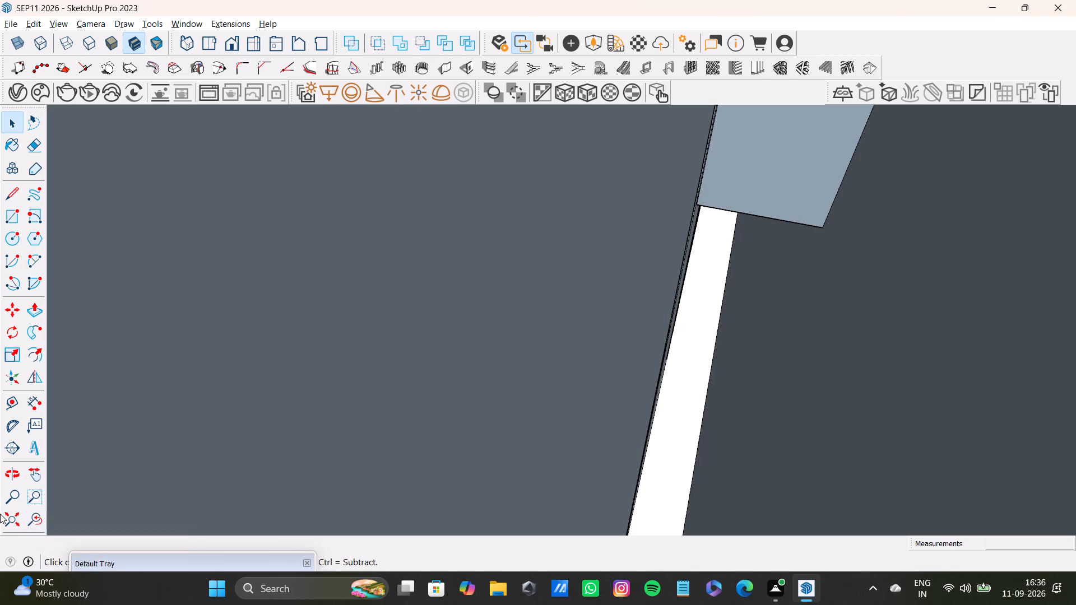
# Return to the wardrobe and add the wider recess's bottom reveal and the side reveal nearest the narrower front to the selection.
pyautogui.click(33, 518)
pyautogui.scroll(-7, 354, 343)
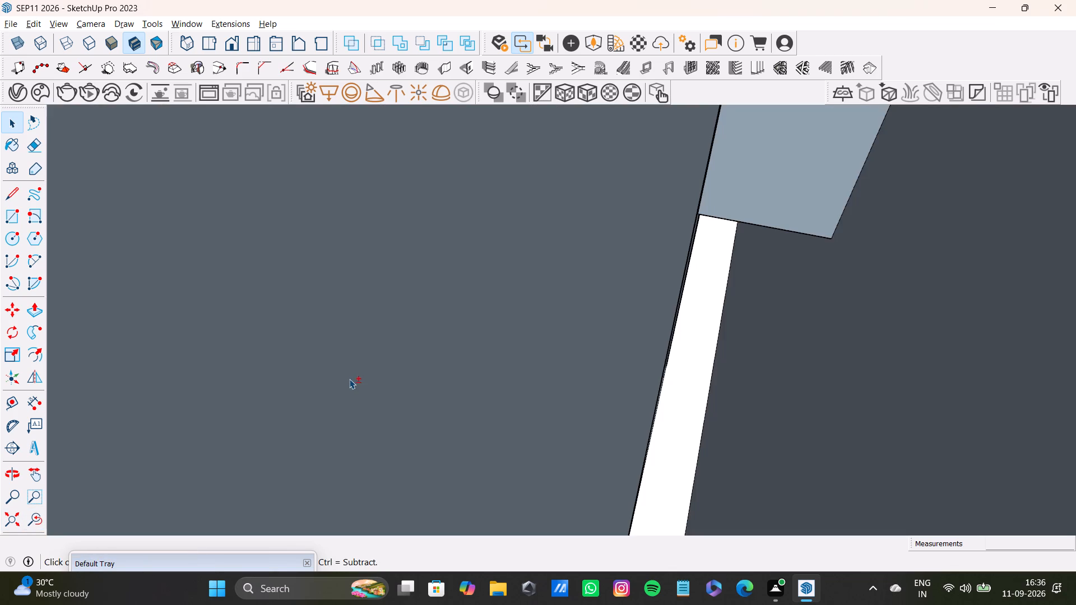
pyautogui.keyDown('shift'); pyautogui.moveTo(349, 379); pyautogui.dragTo(542, 227, button='middle'); pyautogui.keyUp('shift')
pyautogui.click(6, 522)
pyautogui.moveTo(294, 427); pyautogui.dragTo(499, 480, button='middle')
pyautogui.scroll(1, 504, 281)
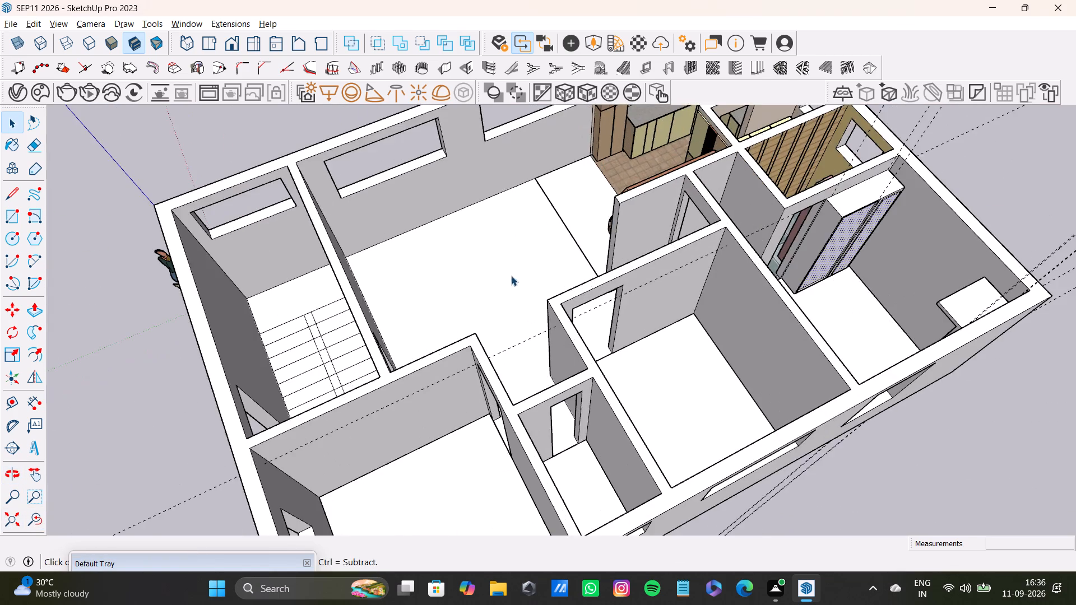
pyautogui.scroll(3, 511, 276)
pyautogui.keyDown('shift'); pyautogui.moveTo(572, 243); pyautogui.dragTo(435, 412, button='middle'); pyautogui.keyUp('shift')
pyautogui.keyDown('shift'); pyautogui.scroll(-1, 547, 421); pyautogui.keyUp('shift')
pyautogui.scroll(19, 746, 436)
pyautogui.moveTo(718, 403); pyautogui.dragTo(691, 314, button='middle')
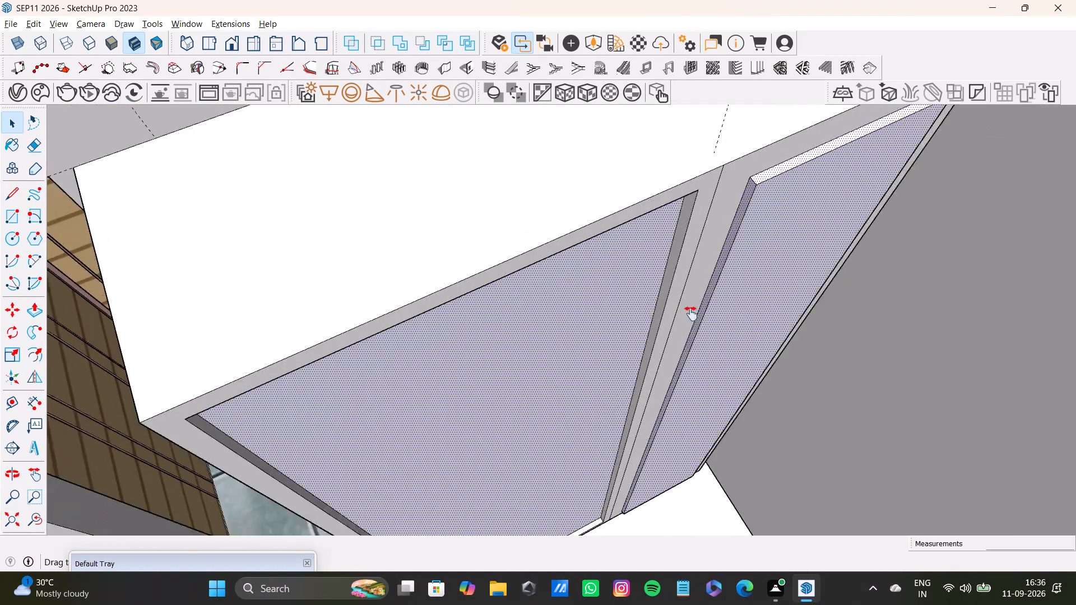
pyautogui.moveTo(691, 314); pyautogui.dragTo(680, 277, button='middle')
pyautogui.keyDown('shift'); pyautogui.scroll(3, 674, 364); pyautogui.keyUp('shift')
pyautogui.keyDown('shift'); pyautogui.moveTo(652, 427); pyautogui.dragTo(644, 293, button='middle'); pyautogui.keyUp('shift')
pyautogui.keyDown('shift'); pyautogui.scroll(8, 624, 366); pyautogui.keyUp('shift')
pyautogui.keyDown('shift'); pyautogui.click(545, 432); pyautogui.keyUp('shift')
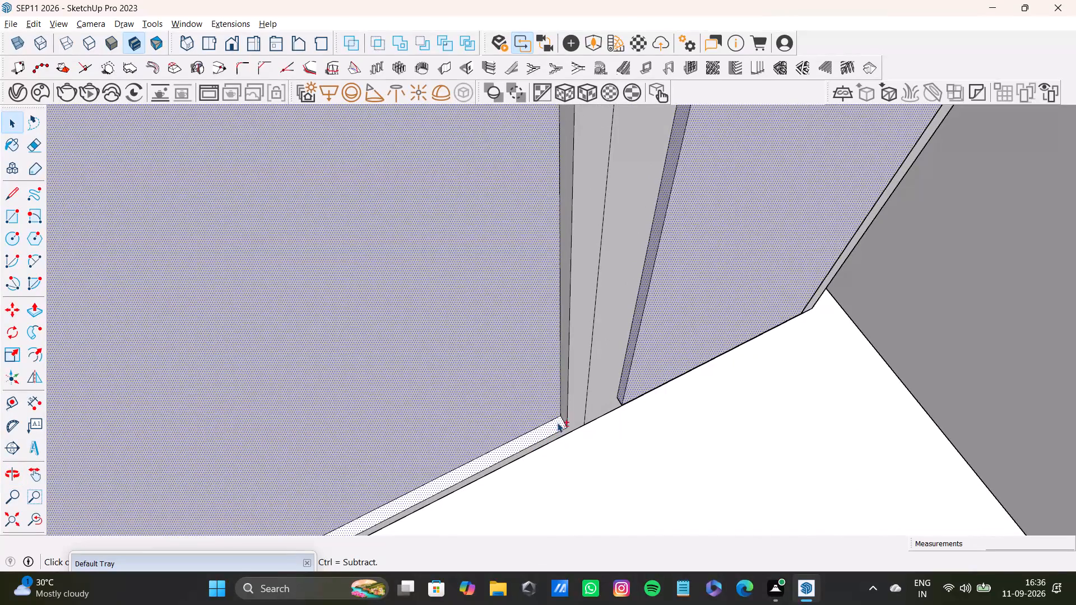
pyautogui.keyDown('shift'); pyautogui.click(565, 413); pyautogui.keyUp('shift')
pyautogui.keyDown('shift'); pyautogui.scroll(-8, 548, 425); pyautogui.keyUp('shift')
pyautogui.keyDown('shift'); pyautogui.moveTo(526, 435); pyautogui.dragTo(542, 393, button='middle'); pyautogui.keyUp('shift')
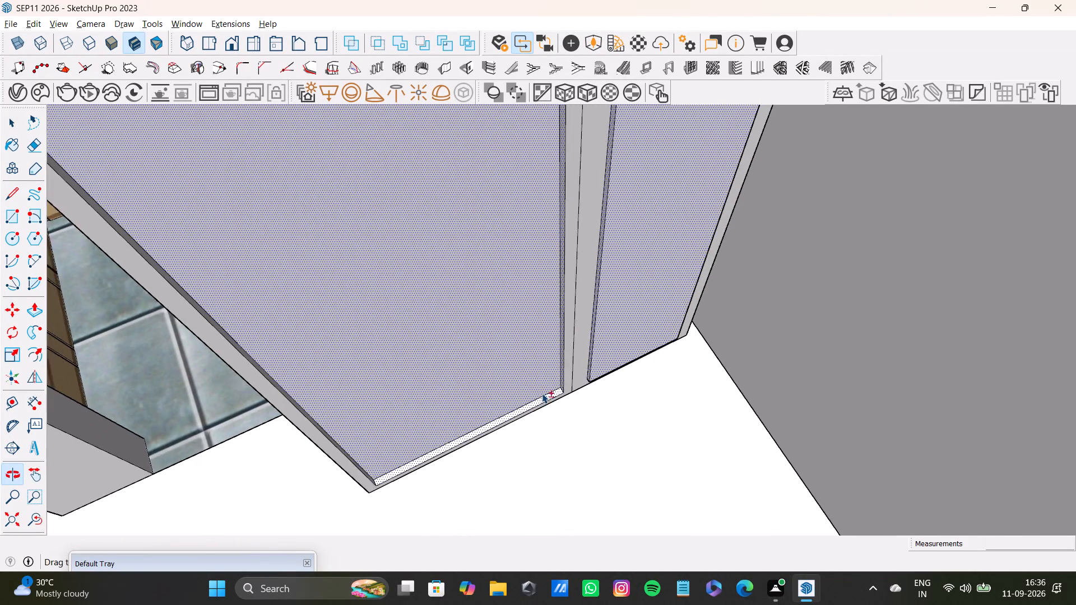
pyautogui.keyDown('shift'); pyautogui.moveTo(542, 393); pyautogui.dragTo(537, 396, button='middle'); pyautogui.keyUp('shift')
# Add the wider recess's outer side reveal to the selection, keeping the wider panel face selected.
pyautogui.keyDown('shift'); pyautogui.scroll(13, 364, 411); pyautogui.keyUp('shift')
pyautogui.moveTo(420, 502); pyautogui.dragTo(328, 501, button='middle')
pyautogui.keyDown('shift'); pyautogui.scroll(2, 305, 435); pyautogui.keyUp('shift')
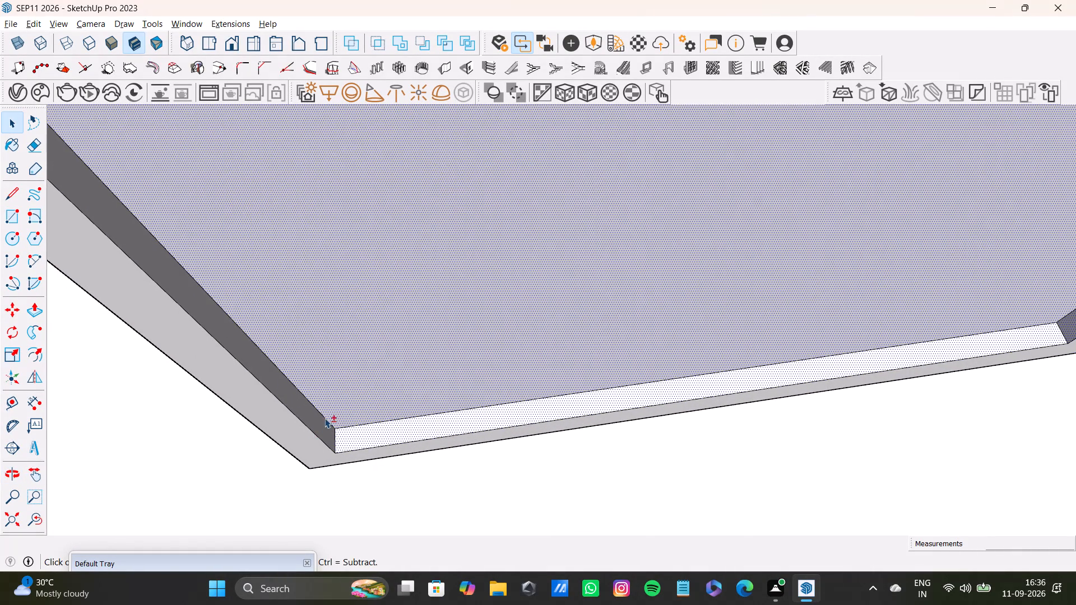
pyautogui.keyDown('shift'); pyautogui.click(324, 418); pyautogui.keyUp('shift')
pyautogui.keyDown('shift'); pyautogui.click(322, 429); pyautogui.keyUp('shift')
pyautogui.keyDown('shift'); pyautogui.click(331, 419); pyautogui.keyUp('shift')
pyautogui.keyDown('shift'); pyautogui.click(330, 420); pyautogui.keyUp('shift')
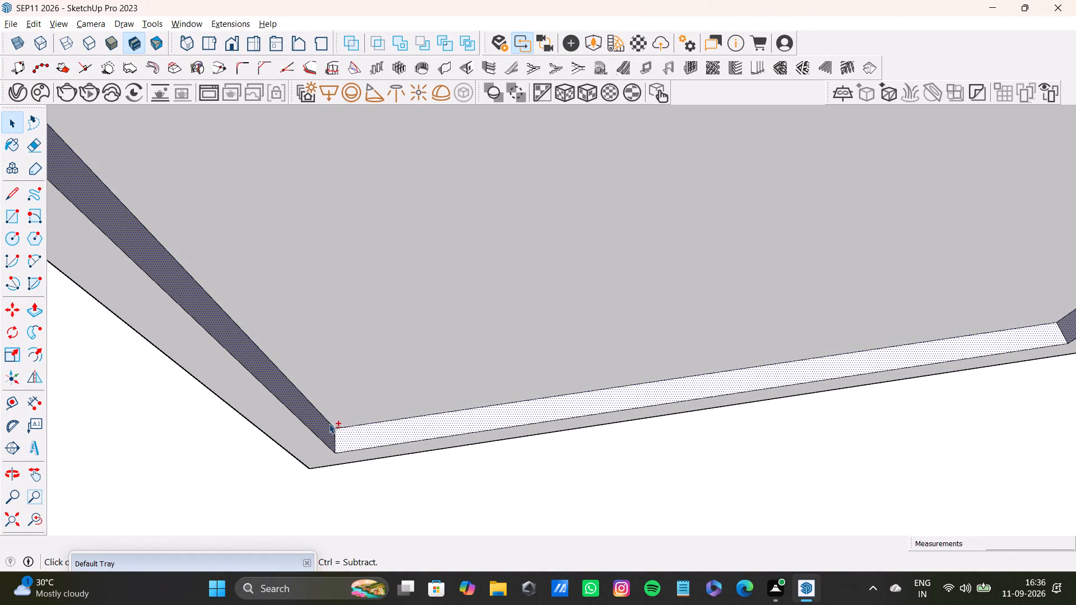
pyautogui.keyDown('shift'); pyautogui.click(329, 424); pyautogui.keyUp('shift')
pyautogui.keyDown('shift'); pyautogui.click(367, 404); pyautogui.keyUp('shift')
pyautogui.keyDown('shift'); pyautogui.click(328, 432); pyautogui.keyUp('shift')
pyautogui.keyDown('shift'); pyautogui.click(326, 420); pyautogui.keyUp('shift')
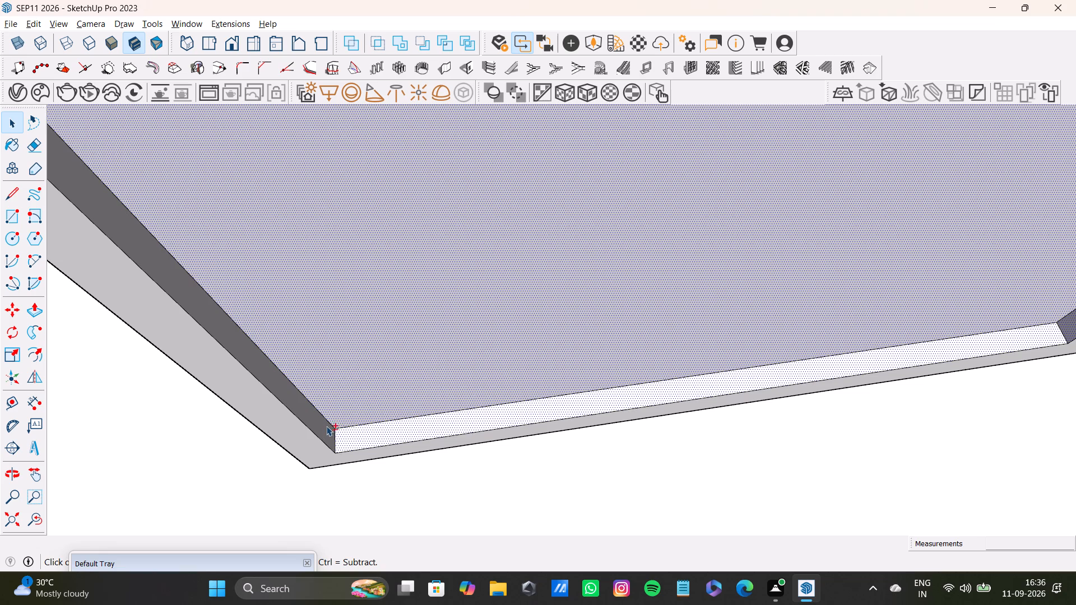
pyautogui.keyDown('shift'); pyautogui.click(325, 427); pyautogui.keyUp('shift')
# Add the bottom reveal face of the narrower wardrobe front's recess to the selection.
pyautogui.keyDown('shift'); pyautogui.scroll(-15, 346, 432); pyautogui.keyUp('shift')
pyautogui.keyDown('shift'); pyautogui.scroll(1, 484, 457); pyautogui.keyUp('shift')
pyautogui.keyDown('shift'); pyautogui.moveTo(484, 457); pyautogui.dragTo(467, 567, button='middle'); pyautogui.keyUp('shift')
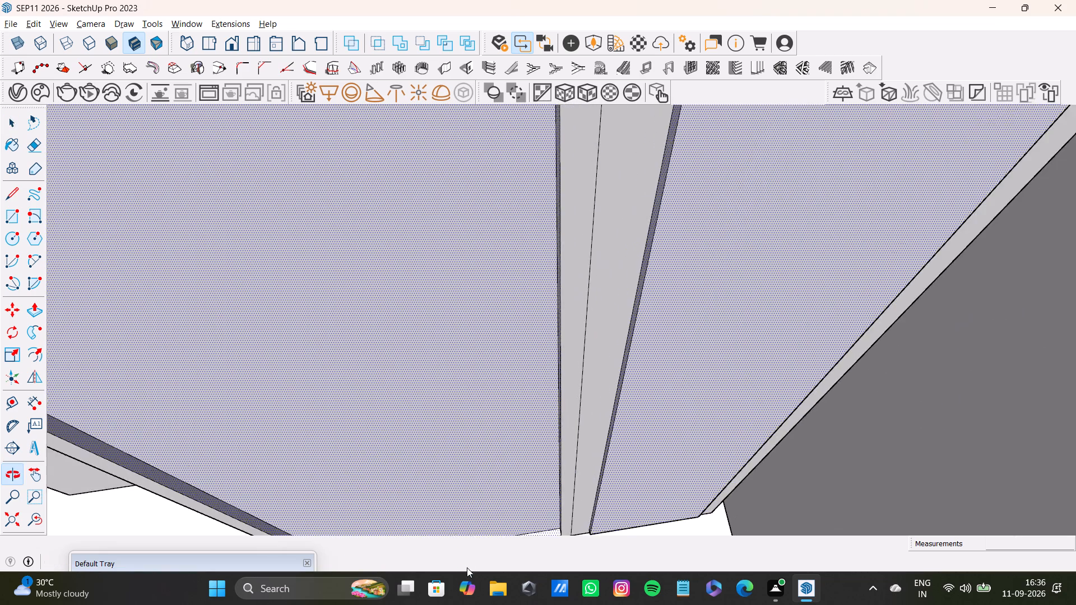
pyautogui.keyDown('shift'); pyautogui.moveTo(467, 567); pyautogui.dragTo(466, 575, button='middle'); pyautogui.keyUp('shift')
pyautogui.scroll(-8, 448, 452)
pyautogui.keyDown('shift'); pyautogui.moveTo(484, 387); pyautogui.dragTo(522, 471, button='middle'); pyautogui.keyUp('shift')
pyautogui.scroll(3, 519, 447)
pyautogui.scroll(-6, 519, 447)
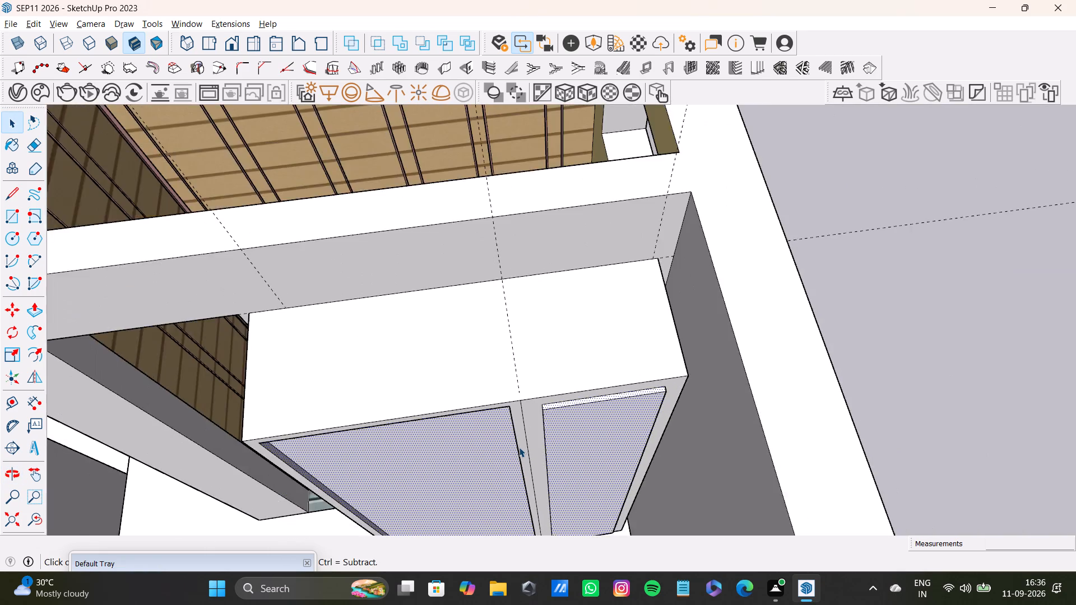
pyautogui.scroll(-2, 519, 447)
pyautogui.keyDown('shift'); pyautogui.moveTo(537, 462); pyautogui.dragTo(558, 388, button='middle'); pyautogui.keyUp('shift')
pyautogui.scroll(19, 567, 437)
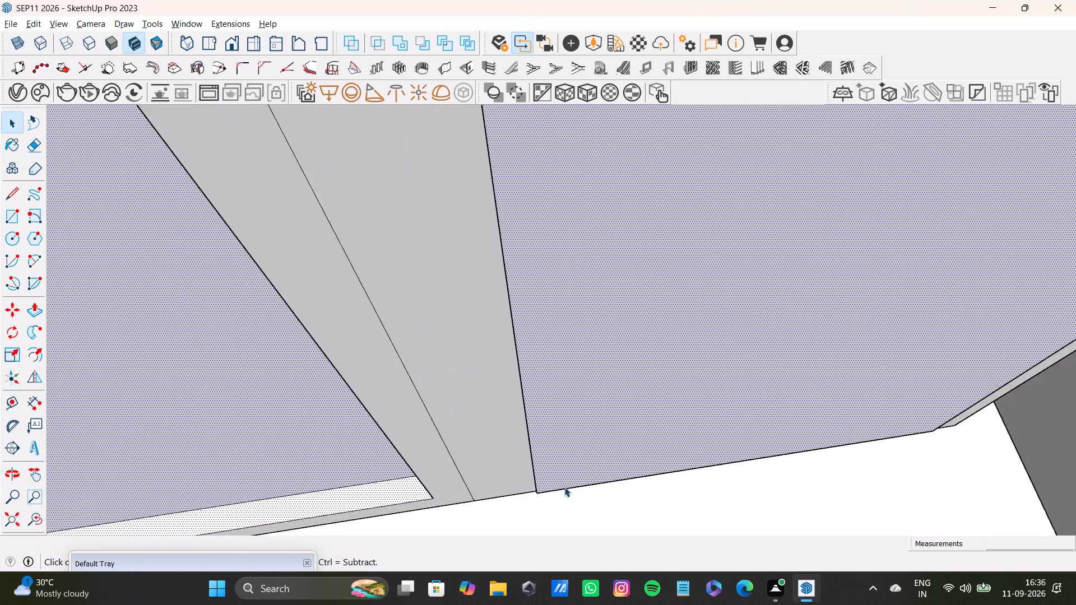
pyautogui.scroll(4, 564, 487)
pyautogui.moveTo(564, 487); pyautogui.dragTo(578, 328, button='middle')
pyautogui.scroll(3, 532, 469)
pyautogui.moveTo(533, 463); pyautogui.dragTo(550, 199, button='middle')
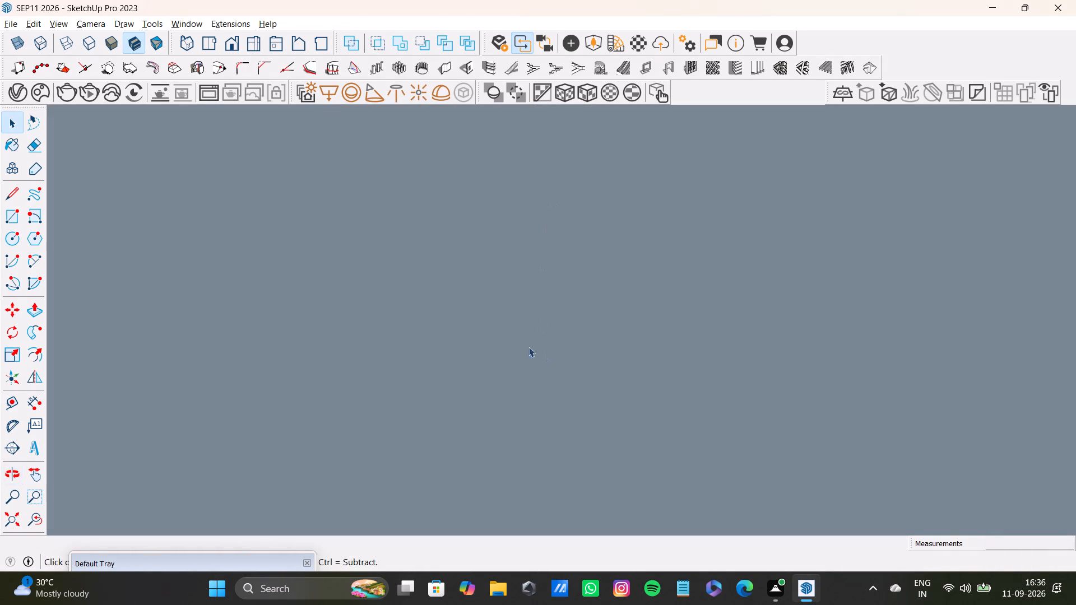
pyautogui.click(34, 522)
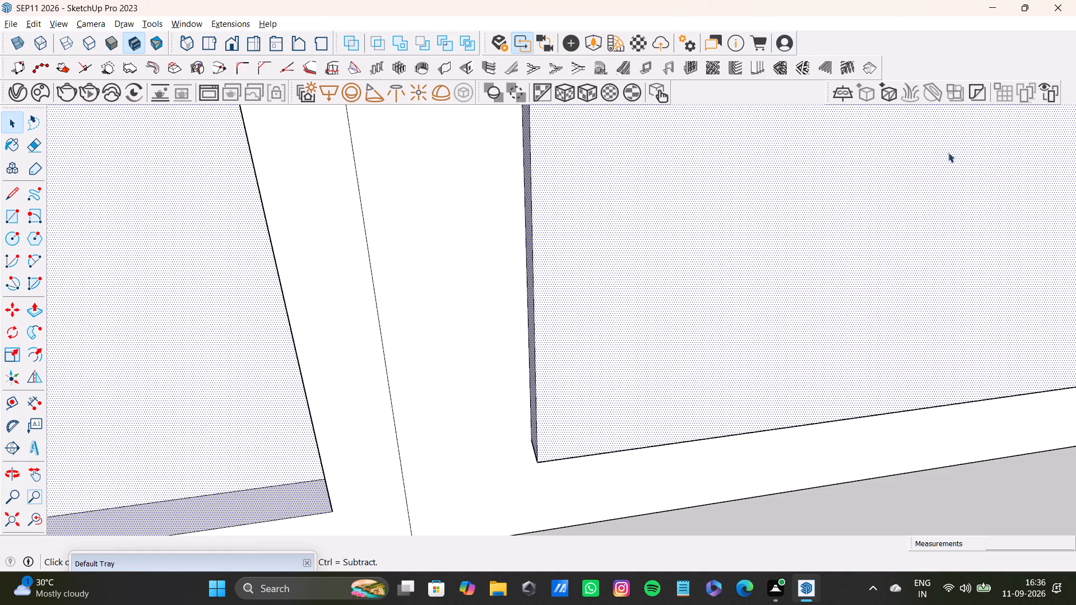
pyautogui.scroll(6, 549, 461)
pyautogui.moveTo(544, 448); pyautogui.dragTo(567, 260, button='middle')
pyautogui.scroll(2, 579, 478)
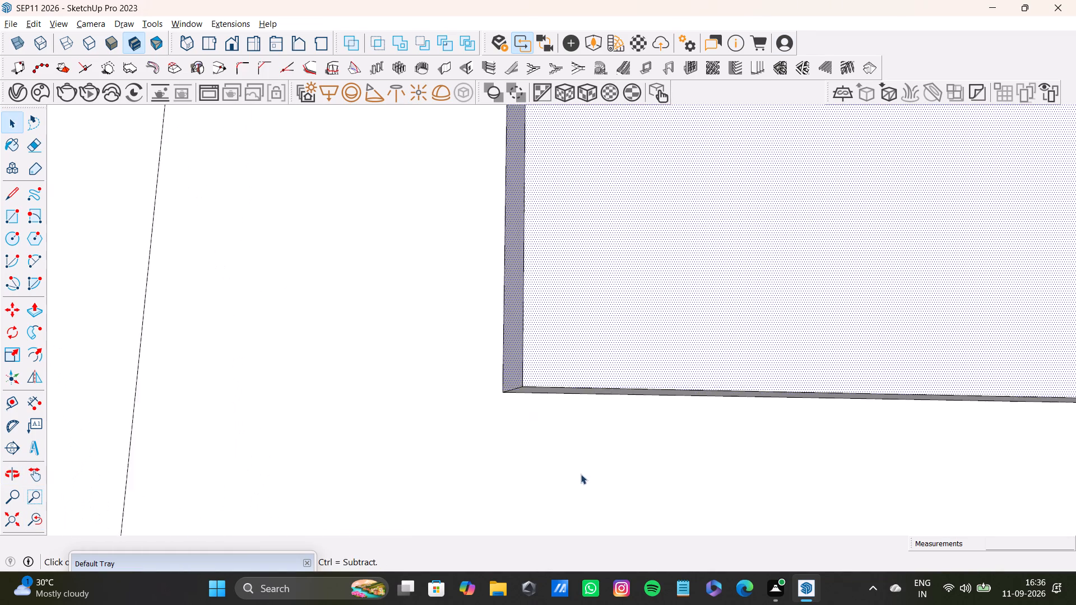
pyautogui.scroll(1, 581, 474)
pyautogui.moveTo(591, 431); pyautogui.dragTo(593, 331, button='middle')
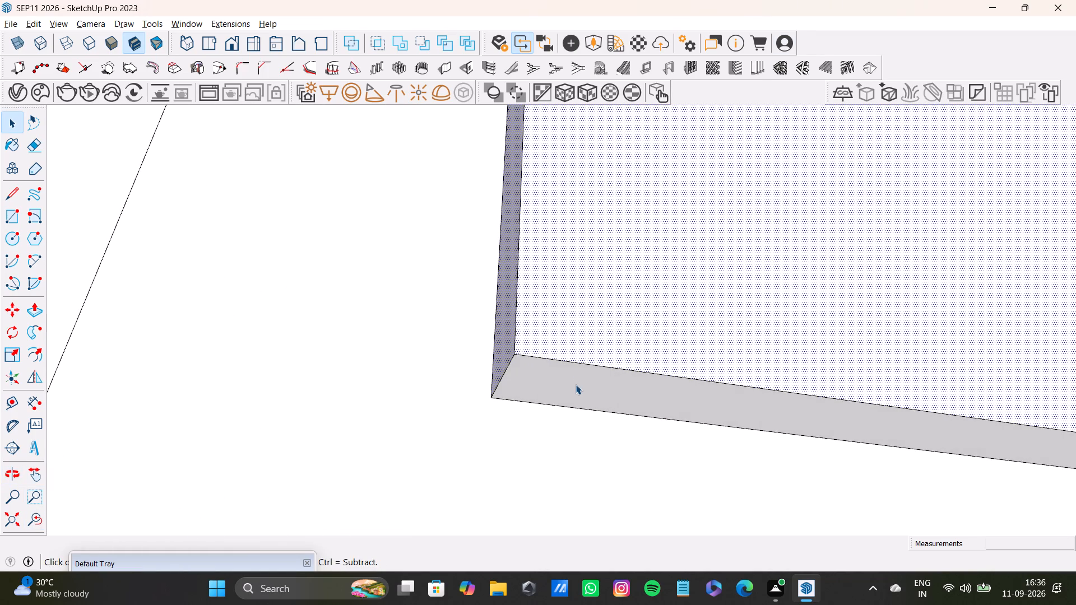
pyautogui.keyDown('shift'); pyautogui.click(582, 383); pyautogui.keyUp('shift')
# Paint the selected wardrobe recess faces with Textile Leaves Green from the Carpet, Fabrics, Leathers, Textiles and Wallpaper collection.
pyautogui.scroll(-5, 583, 383)
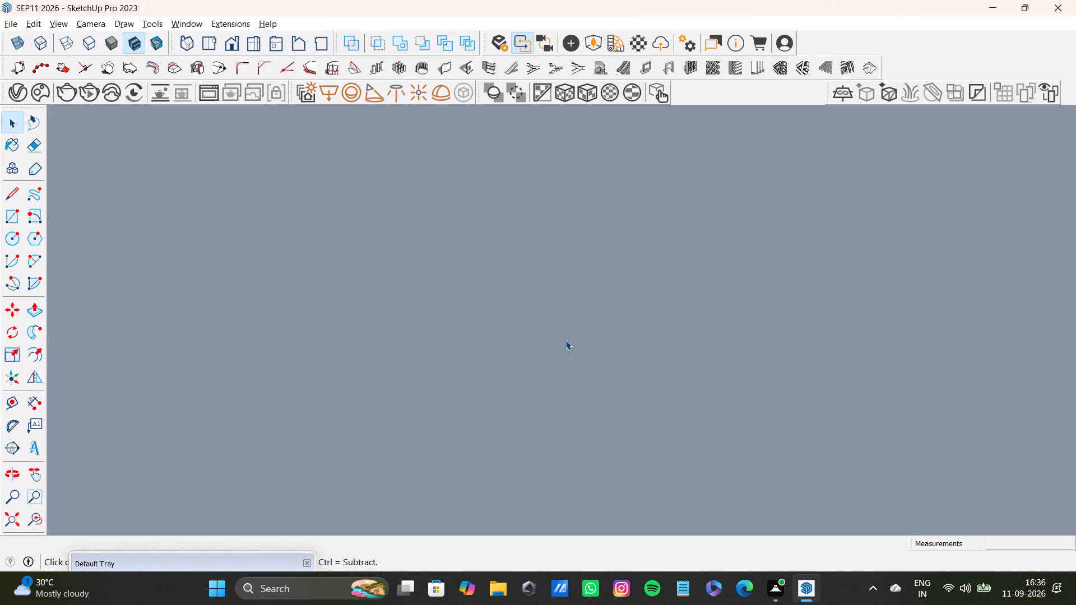
pyautogui.scroll(-3, 565, 340)
pyautogui.click(41, 520)
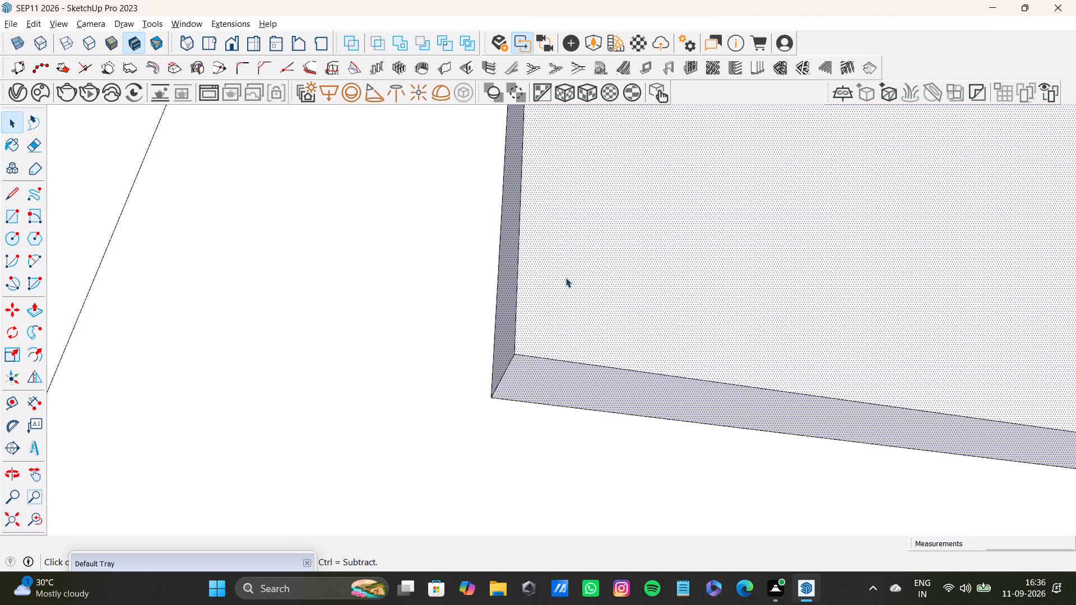
pyautogui.moveTo(568, 271); pyautogui.dragTo(551, 602, button='middle')
pyautogui.scroll(-20, 515, 436)
pyautogui.scroll(-5, 515, 436)
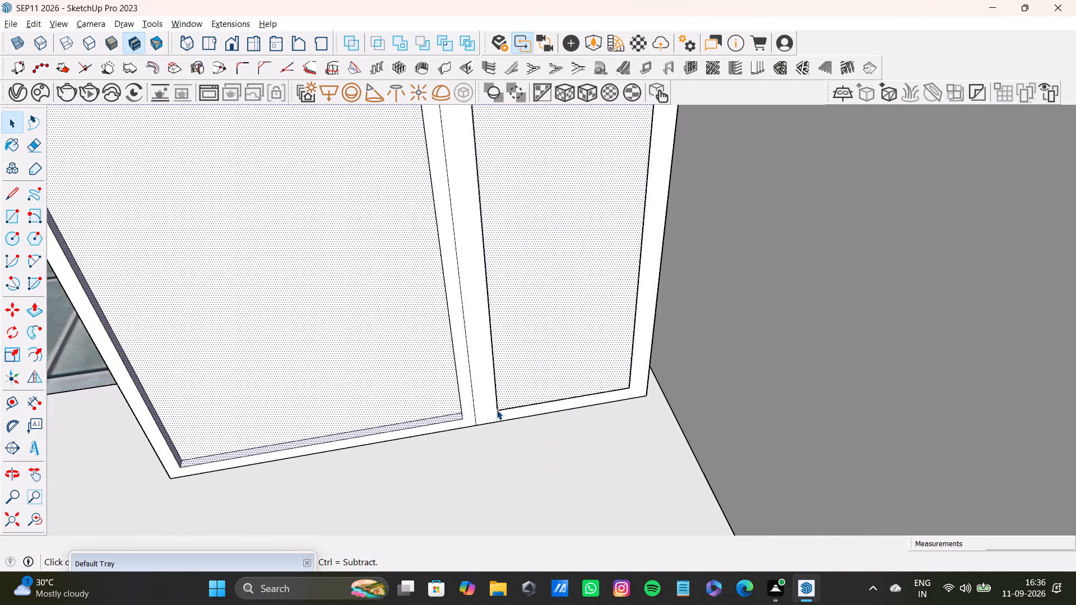
pyautogui.scroll(-5, 497, 409)
pyautogui.keyDown('shift'); pyautogui.moveTo(524, 334); pyautogui.dragTo(542, 520, button='middle'); pyautogui.keyUp('shift')
pyautogui.scroll(-11, 514, 411)
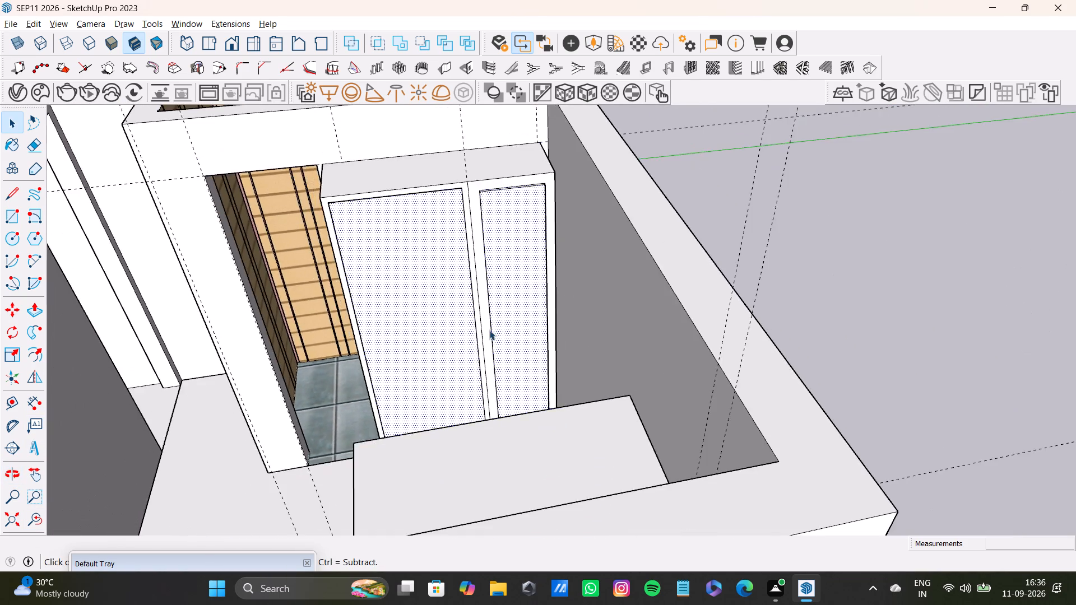
pyautogui.moveTo(490, 336); pyautogui.dragTo(428, 444, button='middle')
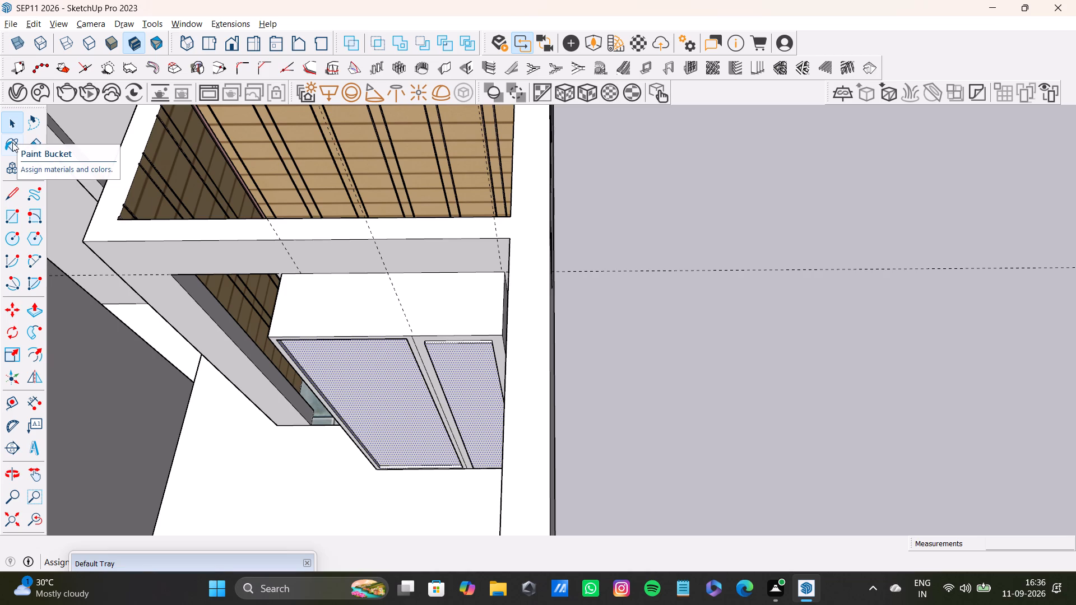
pyautogui.click(12, 142)
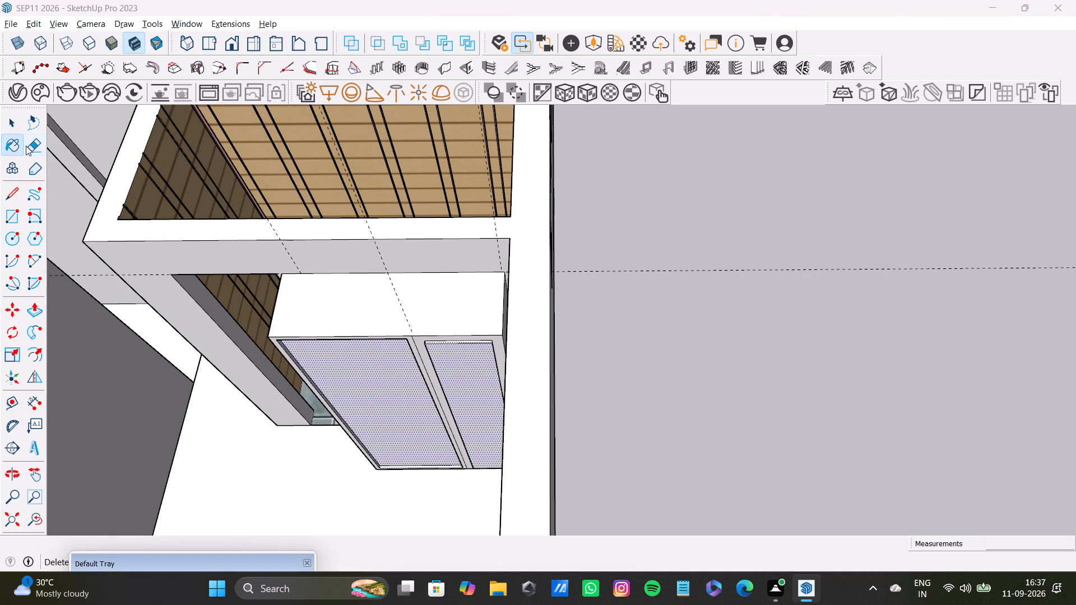
pyautogui.click(11, 145)
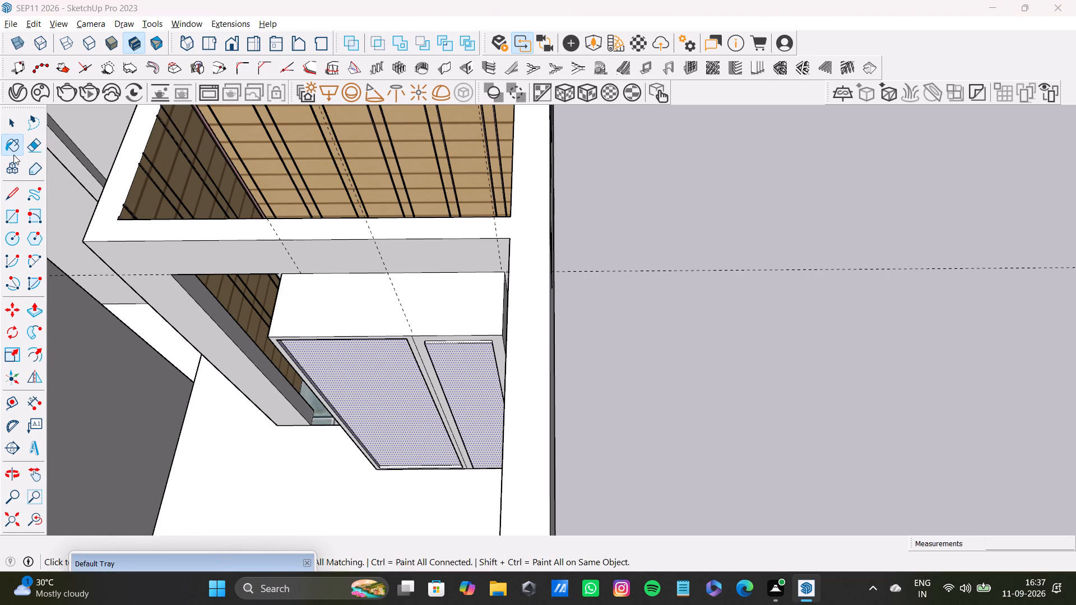
pyautogui.moveTo(228, 567); pyautogui.dragTo(869, 113)
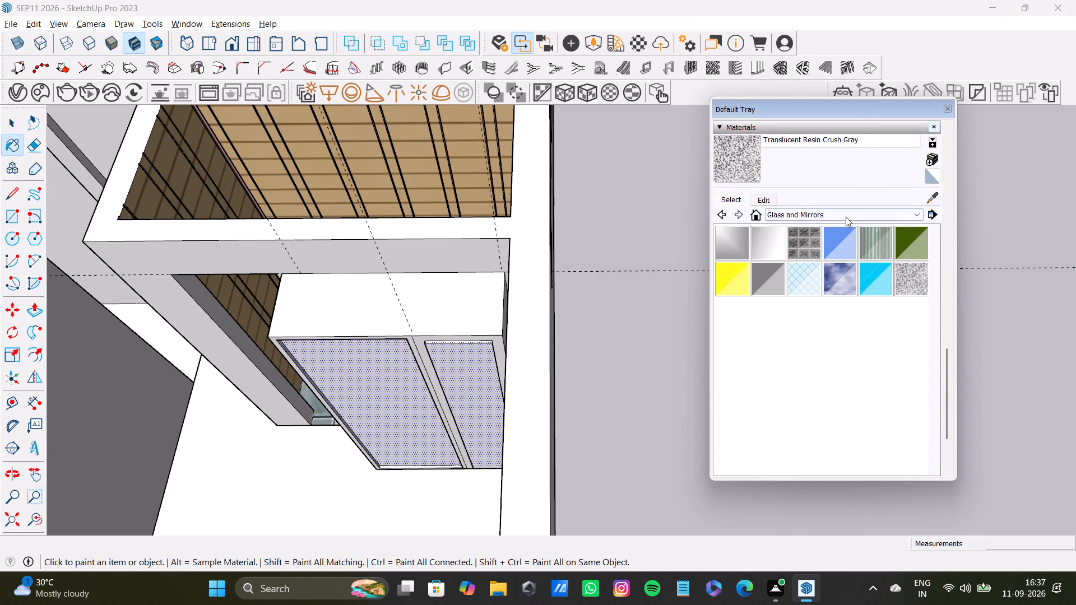
pyautogui.click(846, 217)
pyautogui.click(832, 280)
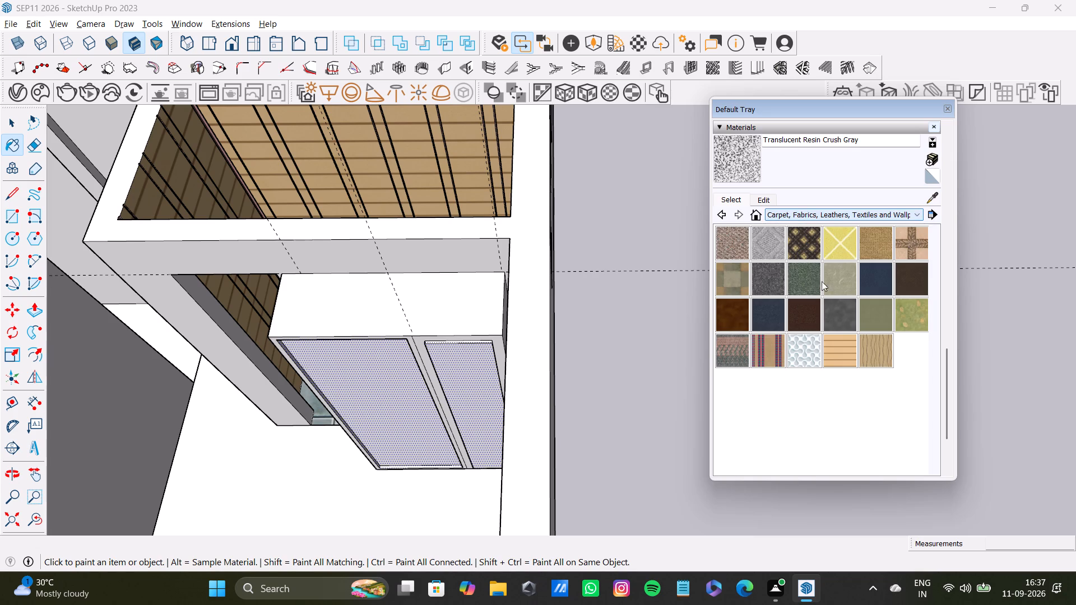
pyautogui.click(907, 320)
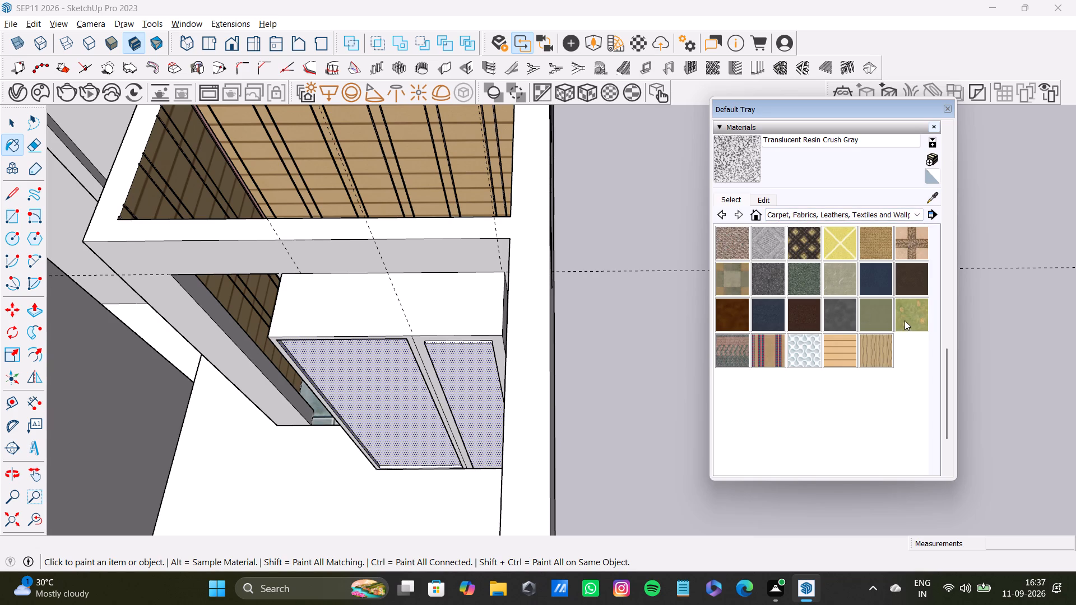
pyautogui.click(451, 359)
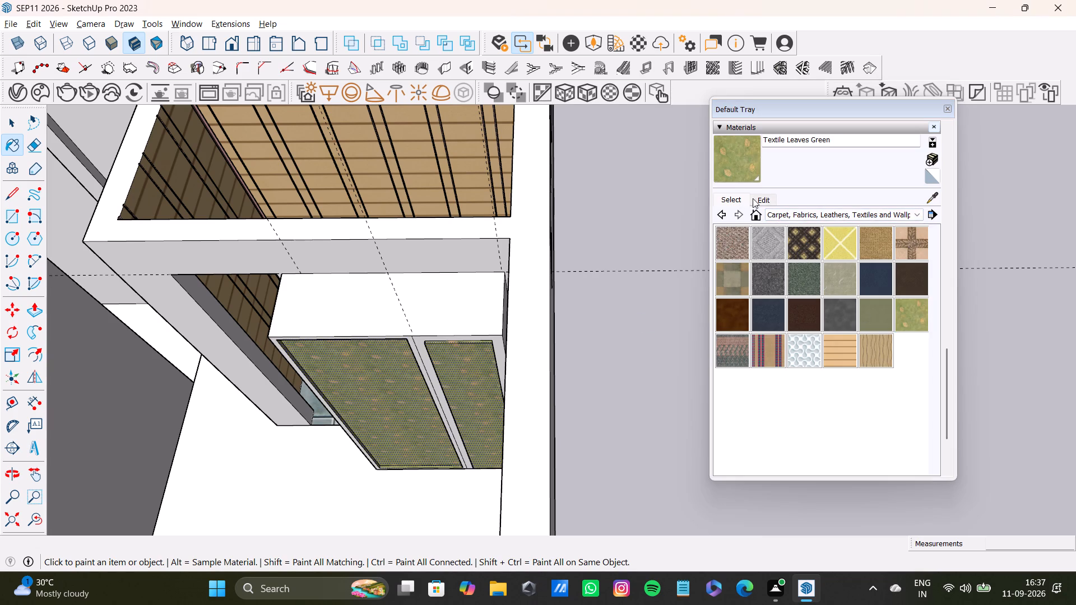
# Set the Textile Leaves Green texture width to 5', keeping the height linked.
pyautogui.click(761, 198)
pyautogui.click(773, 390)
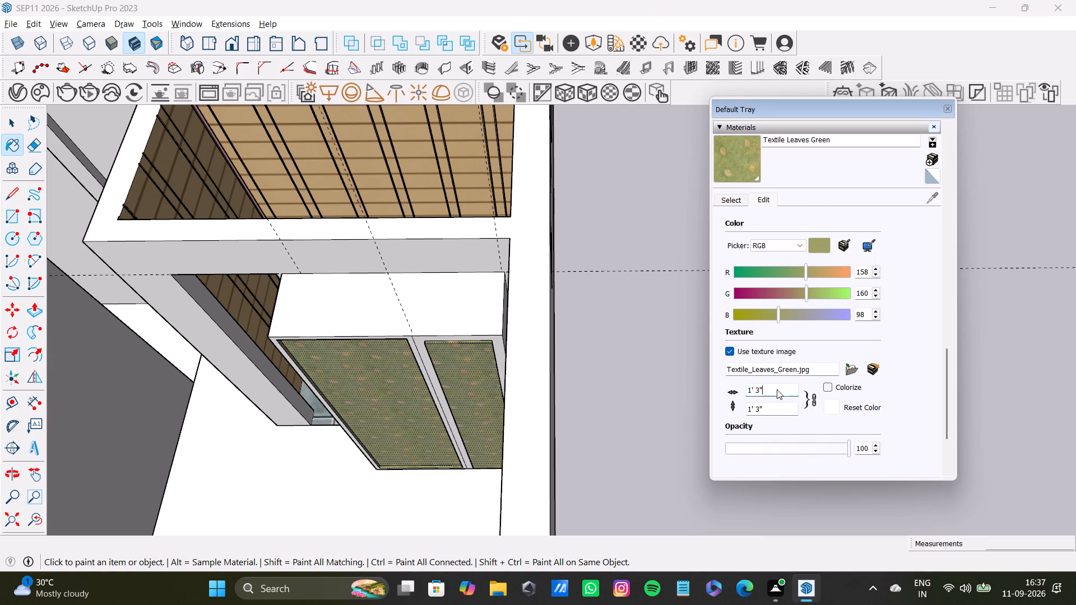
pyautogui.press('BackSpace')
pyautogui.press('BackSpace')
pyautogui.press('BackSpace')
pyautogui.press('BackSpace')
pyautogui.press('BackSpace')
pyautogui.press('BackSpace')
pyautogui.press('BackSpace')
pyautogui.press('BackSpace')
pyautogui.press('BackSpace')
pyautogui.press('BackSpace')
pyautogui.press('BackSpace')
pyautogui.press('BackSpace')
pyautogui.press('BackSpace')
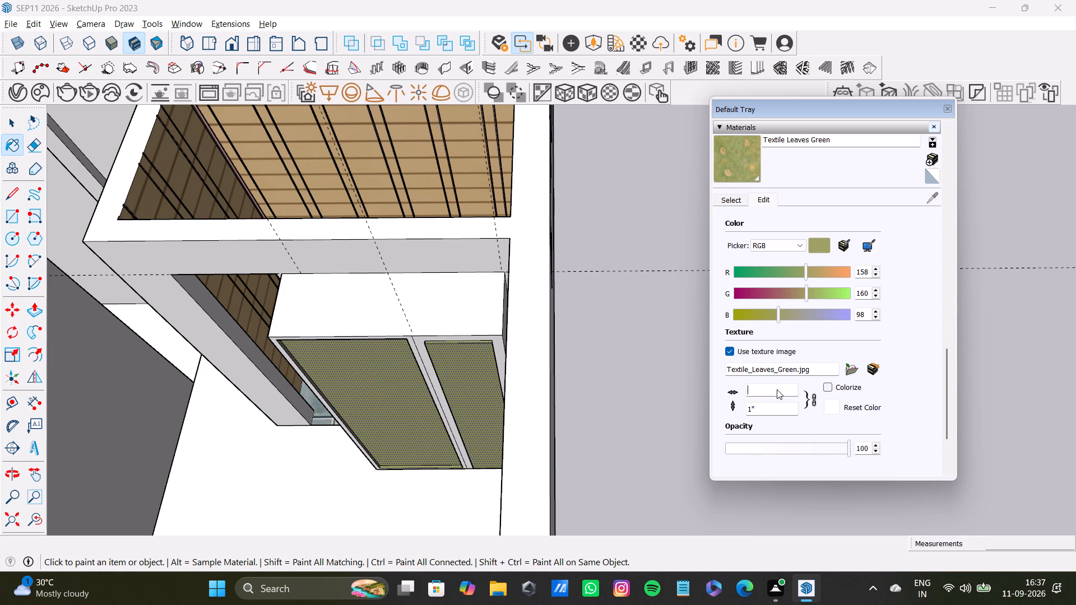
pyautogui.press('5')
pyautogui.press("'")
pyautogui.press('Return')
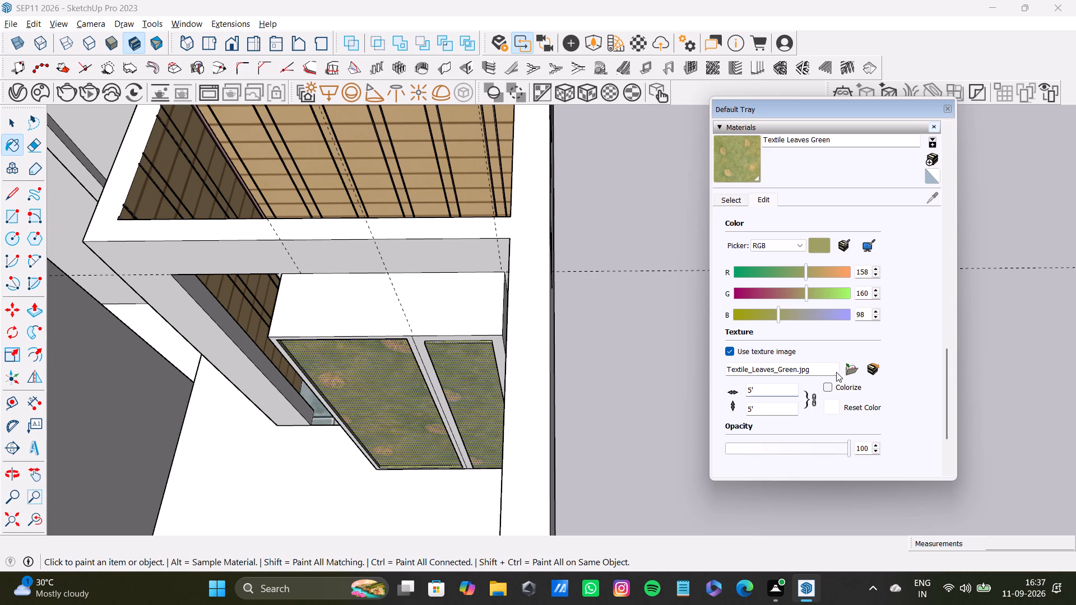
# Adjust the Textile Leaves Green colour to green 163 and blue 128, comparing shades on the wardrobe fronts.
pyautogui.scroll(4, 748, 394)
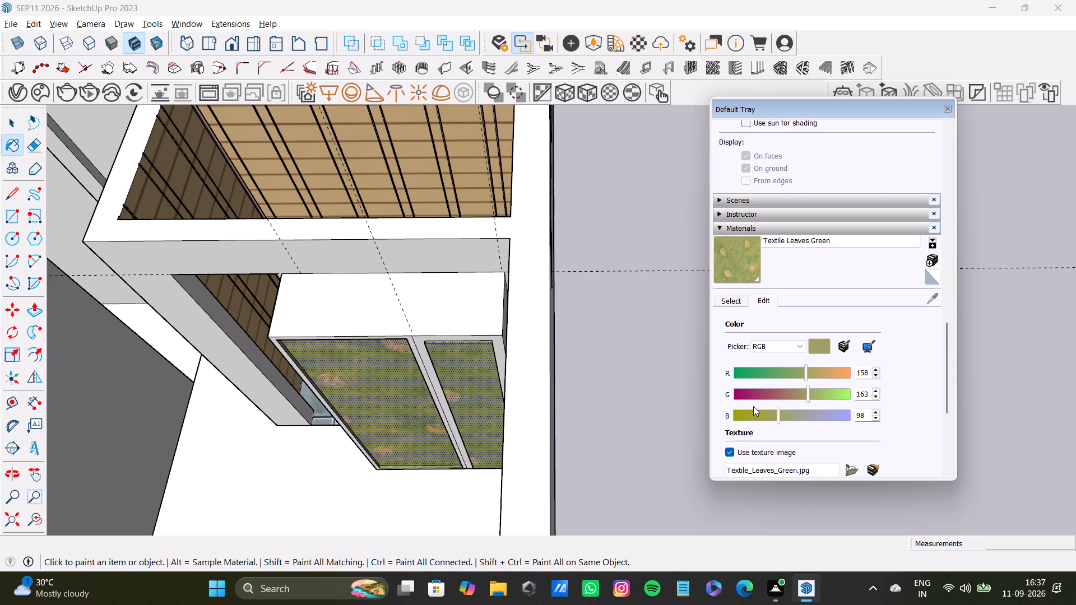
pyautogui.scroll(-3, 757, 407)
pyautogui.moveTo(948, 347); pyautogui.dragTo(944, 443)
pyautogui.click(1022, 285)
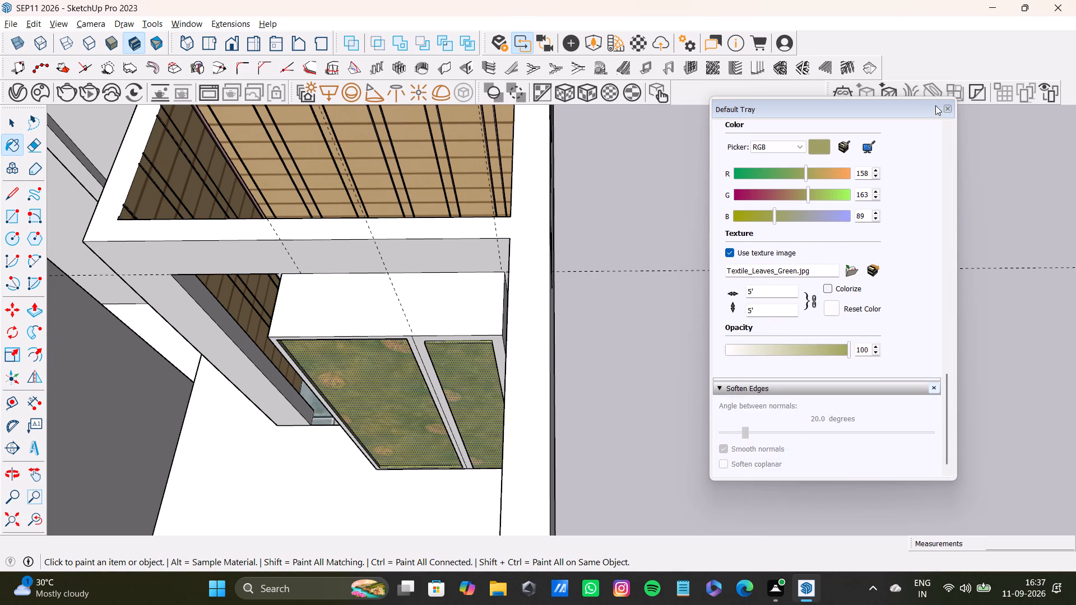
pyautogui.click(951, 109)
pyautogui.scroll(-7, 706, 349)
pyautogui.moveTo(660, 404); pyautogui.dragTo(932, 282, button='middle')
pyautogui.scroll(4, 816, 317)
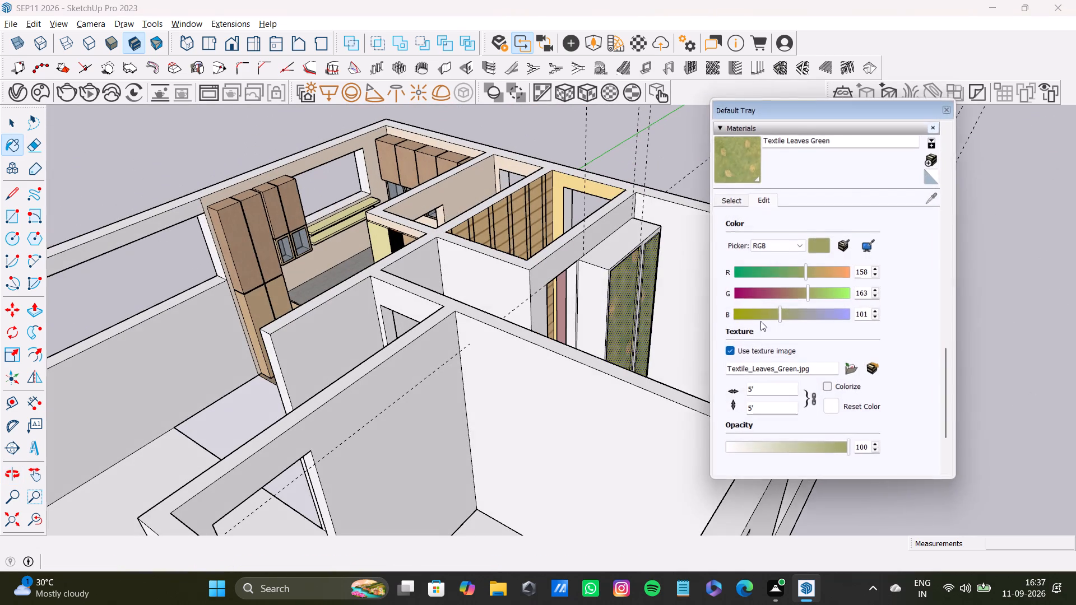
pyautogui.moveTo(759, 322); pyautogui.dragTo(741, 326, button='middle')
pyautogui.moveTo(743, 314); pyautogui.dragTo(796, 313)
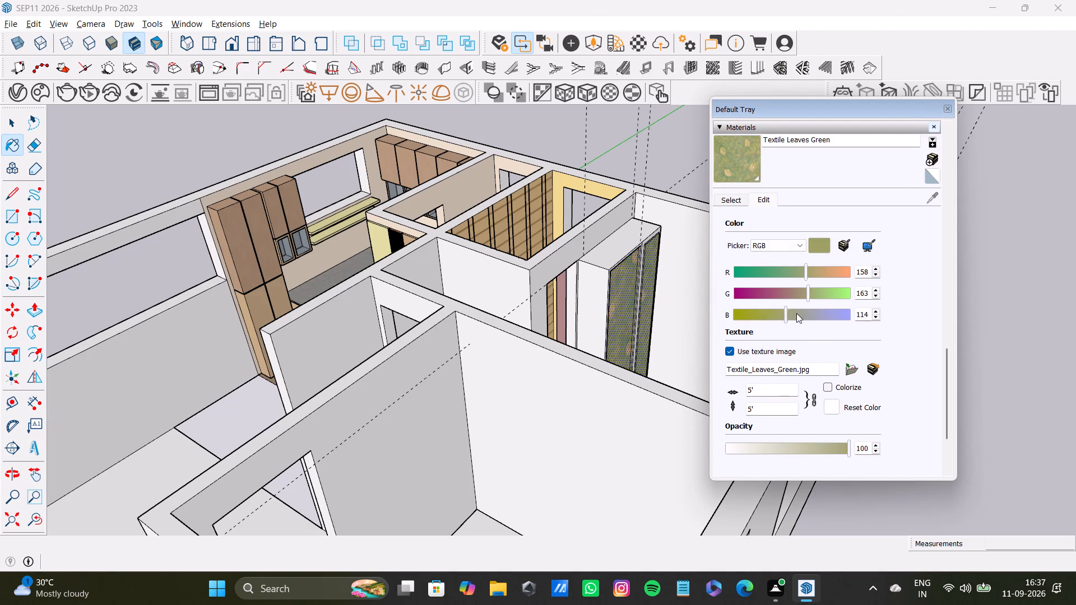
pyautogui.moveTo(796, 313); pyautogui.dragTo(862, 322)
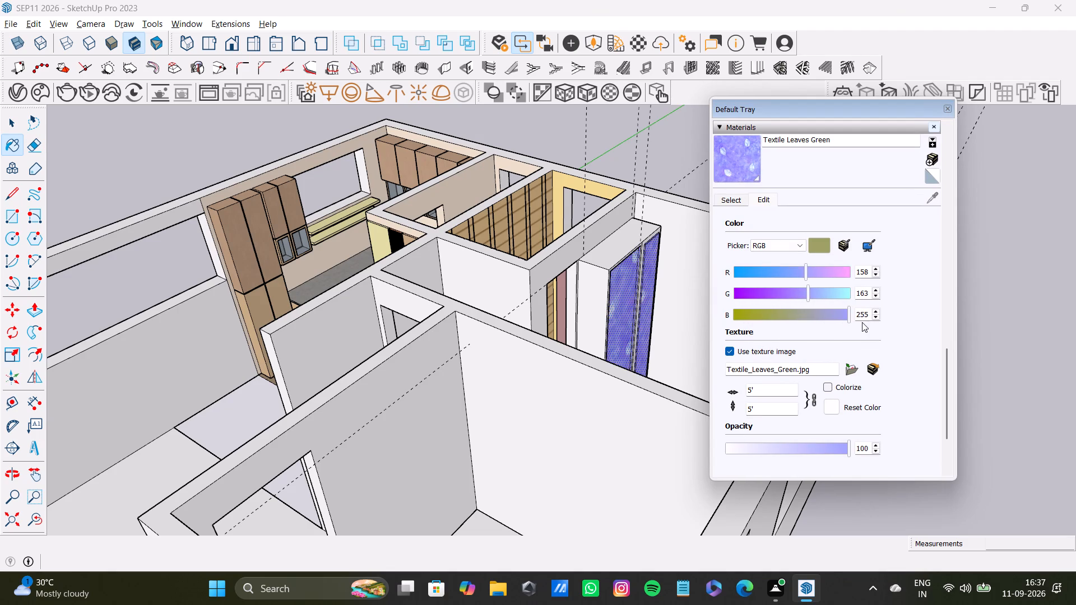
pyautogui.moveTo(862, 322); pyautogui.dragTo(813, 317)
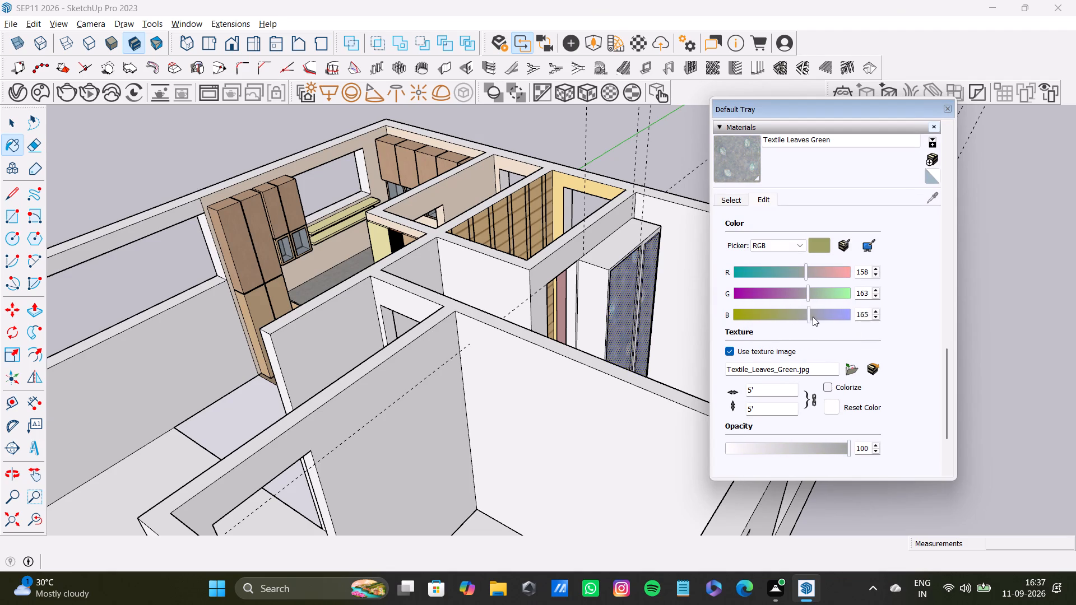
pyautogui.moveTo(813, 317); pyautogui.dragTo(800, 322)
pyautogui.scroll(5, 623, 281)
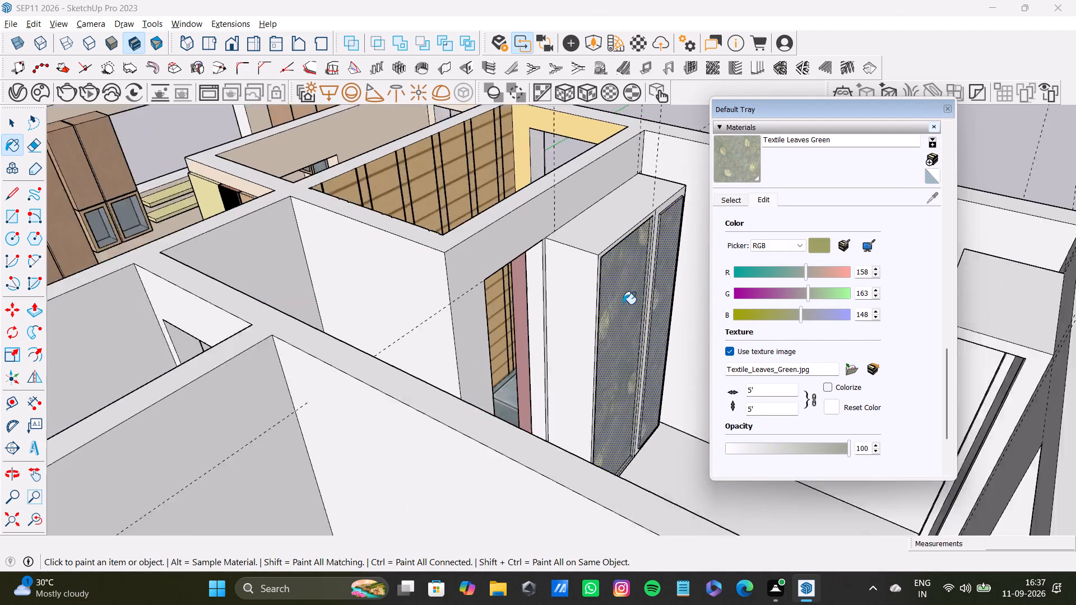
pyautogui.scroll(5, 623, 304)
pyautogui.moveTo(802, 315); pyautogui.dragTo(787, 318)
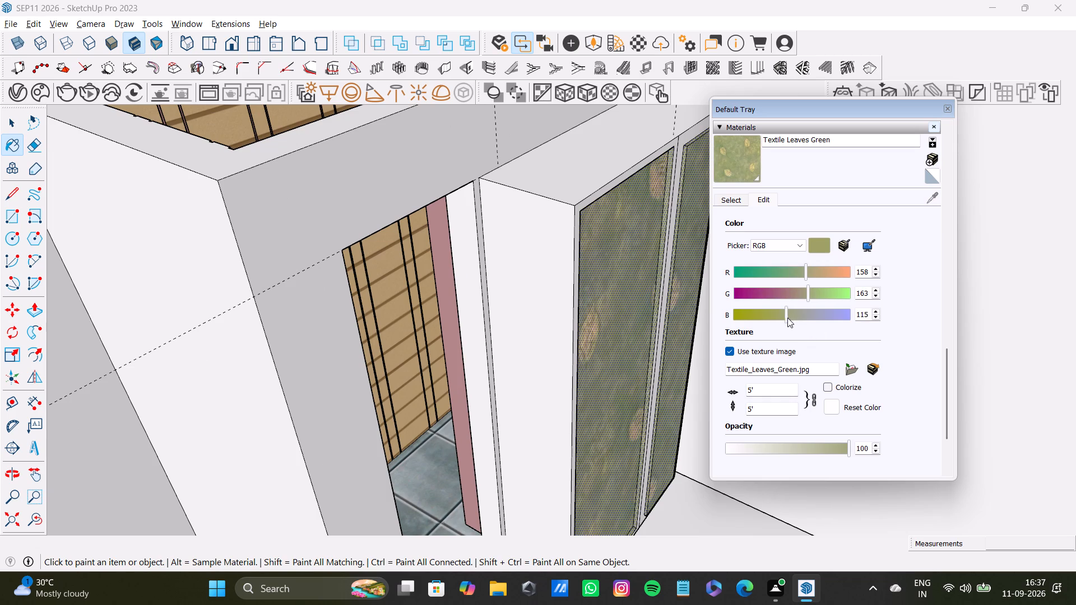
pyautogui.moveTo(787, 318); pyautogui.dragTo(792, 329)
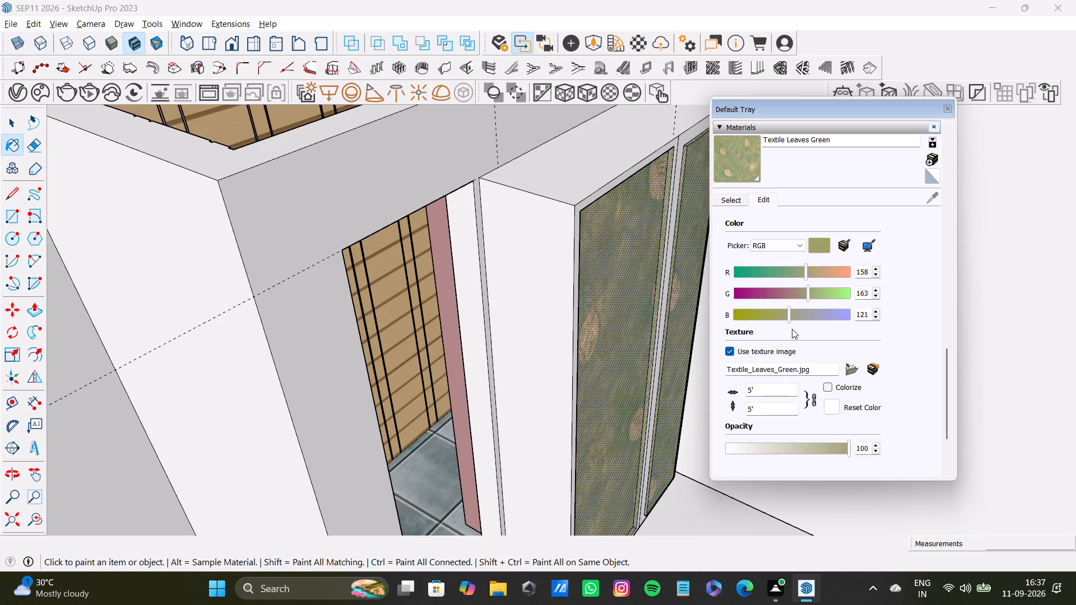
pyautogui.moveTo(792, 329); pyautogui.dragTo(793, 332)
pyautogui.scroll(-3, 652, 305)
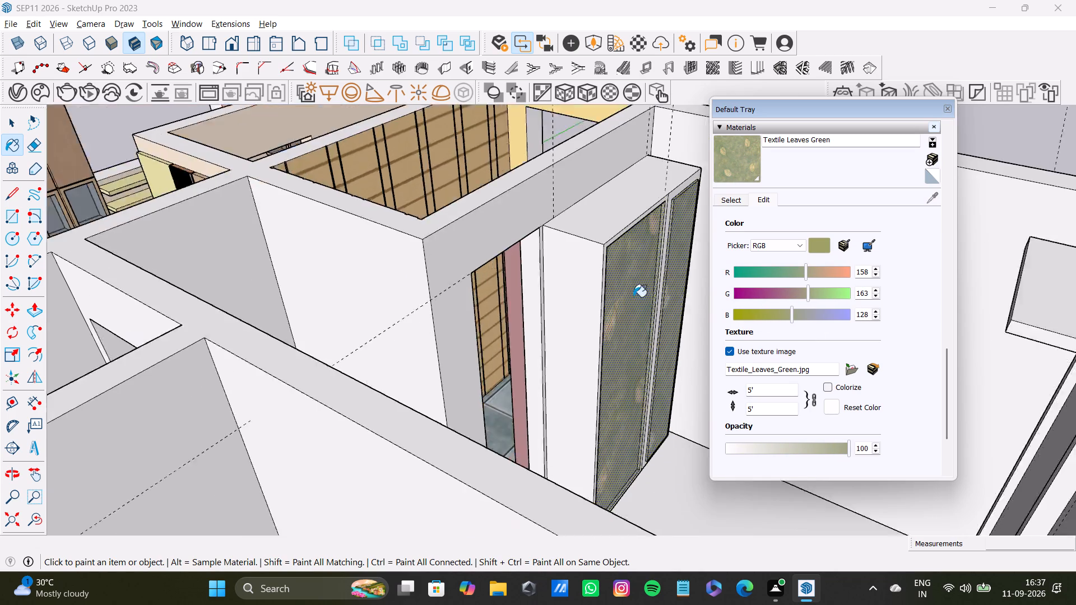
pyautogui.scroll(-6, 633, 297)
# Leave the Paint Bucket and clear the selection of the wardrobe faces.
pyautogui.press('space')
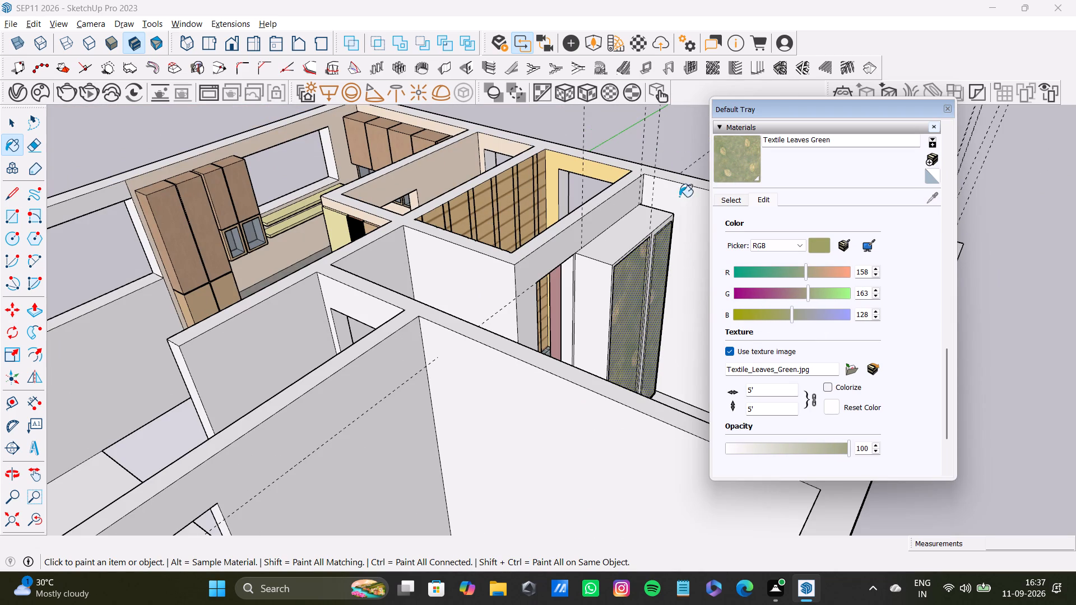
pyautogui.click(674, 157)
pyautogui.press('space')
pyautogui.click(675, 166)
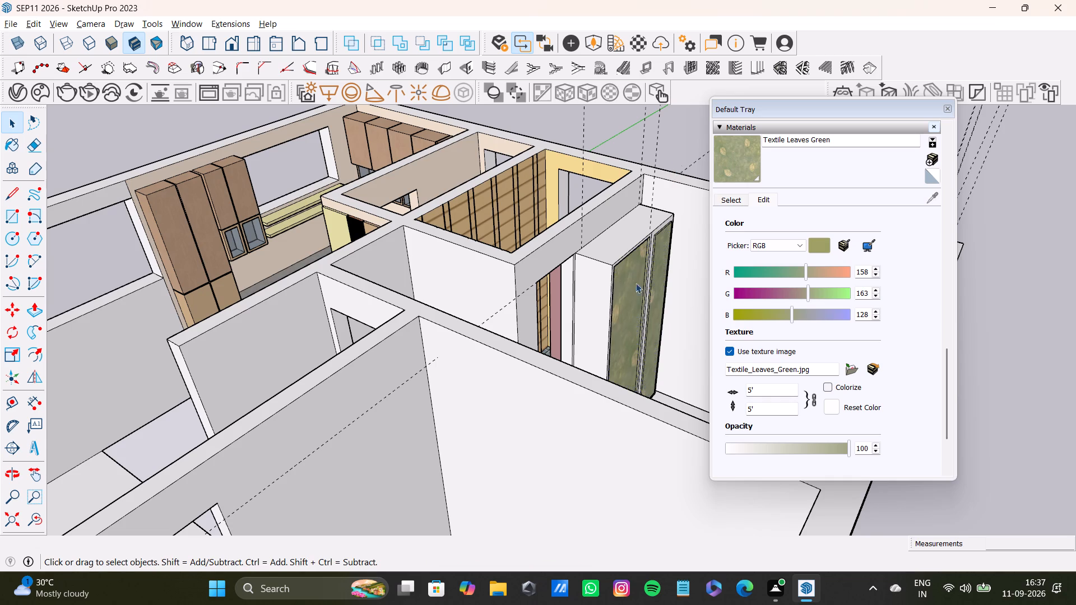
# Recolour the Textile Leaves Green material on the wardrobe panels to pink, with red 226, green 183 and blue 181.
pyautogui.scroll(9, 634, 287)
pyautogui.moveTo(804, 306); pyautogui.dragTo(781, 309)
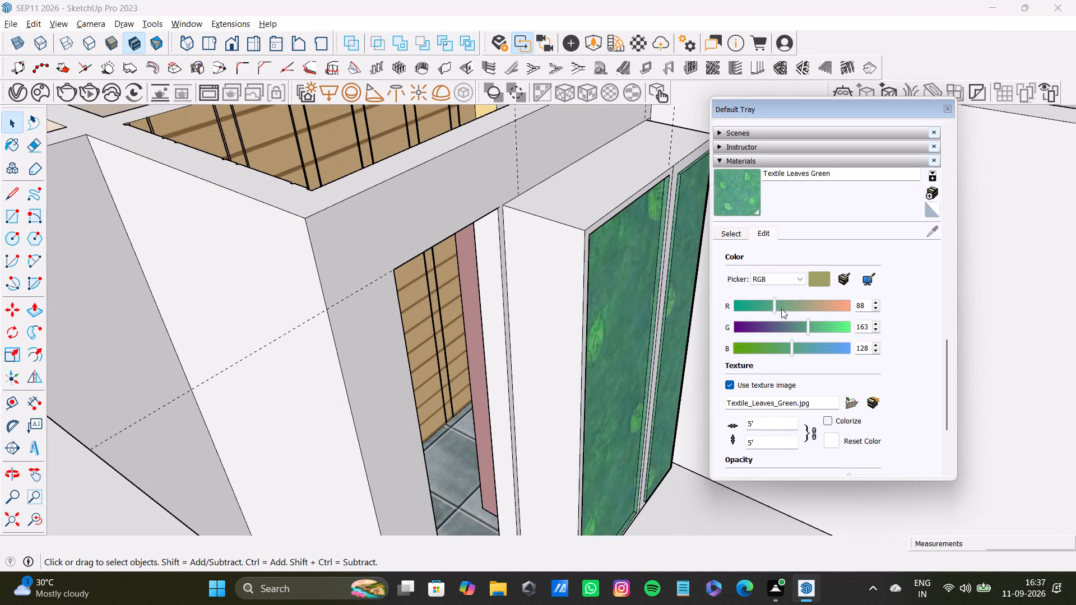
pyautogui.moveTo(781, 309); pyautogui.dragTo(833, 311)
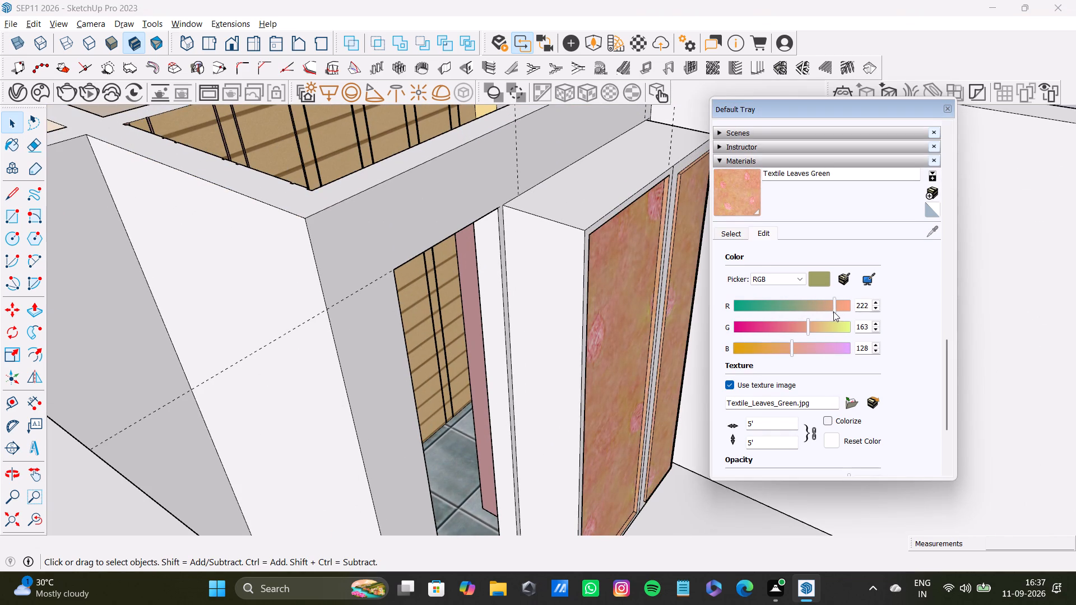
pyautogui.moveTo(833, 311); pyautogui.dragTo(836, 312)
pyautogui.moveTo(808, 331); pyautogui.dragTo(822, 328)
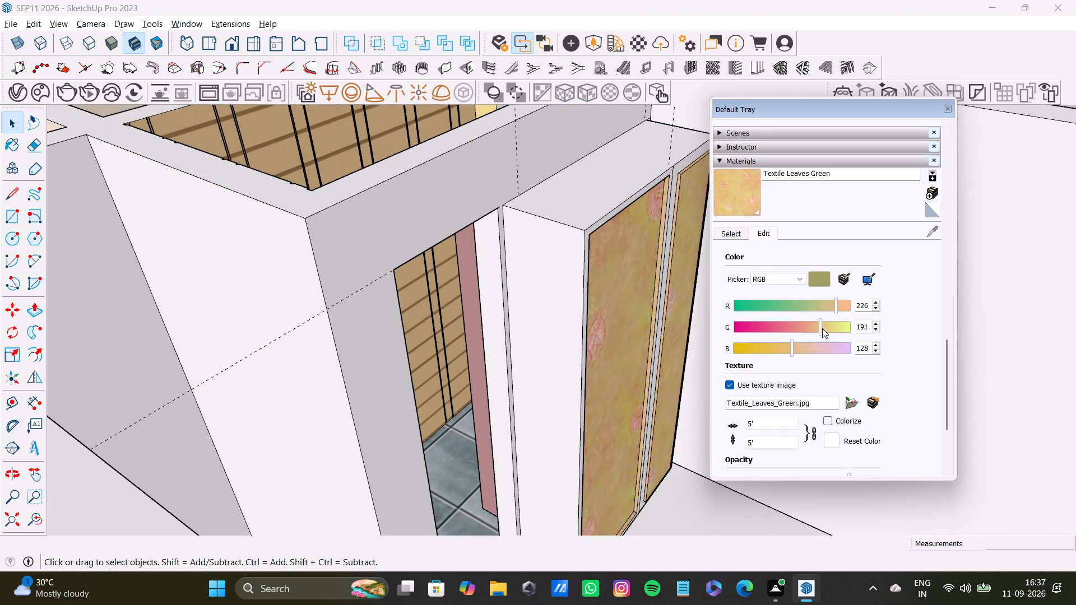
pyautogui.moveTo(822, 328); pyautogui.dragTo(825, 329)
pyautogui.moveTo(825, 329); pyautogui.dragTo(817, 332)
pyautogui.moveTo(791, 350); pyautogui.dragTo(816, 350)
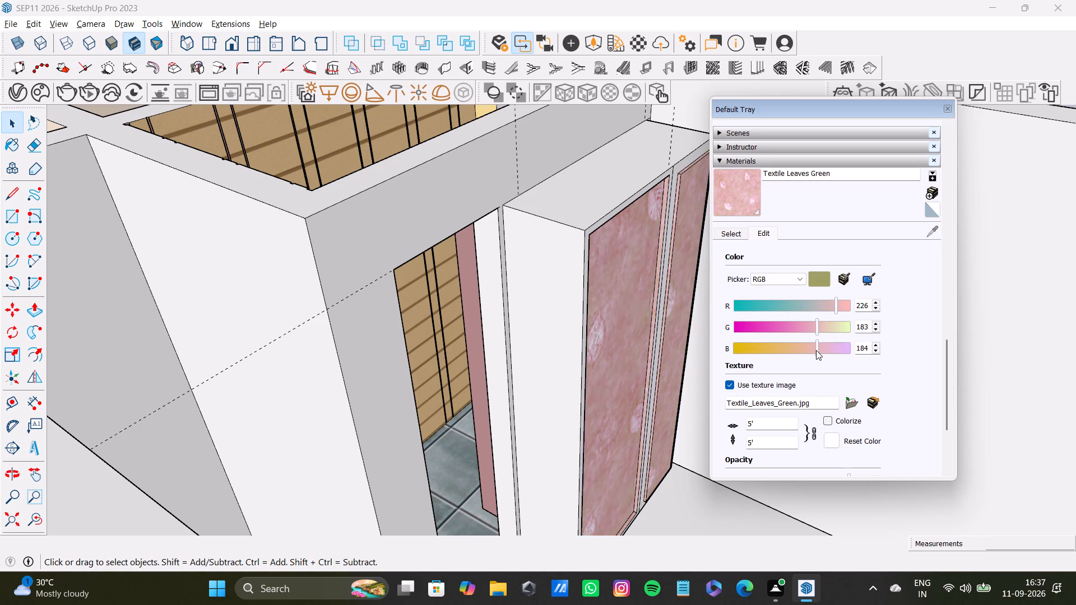
pyautogui.moveTo(816, 350); pyautogui.dragTo(815, 351)
# Select the corner wardrobe's front frame faces around both recessed panels, along with its top and side faces.
pyautogui.scroll(-9, 675, 340)
pyautogui.press('space')
pyautogui.keyDown('shift'); pyautogui.moveTo(646, 329); pyautogui.dragTo(537, 310, button='middle'); pyautogui.keyUp('shift')
pyautogui.moveTo(519, 313); pyautogui.dragTo(398, 337, button='middle')
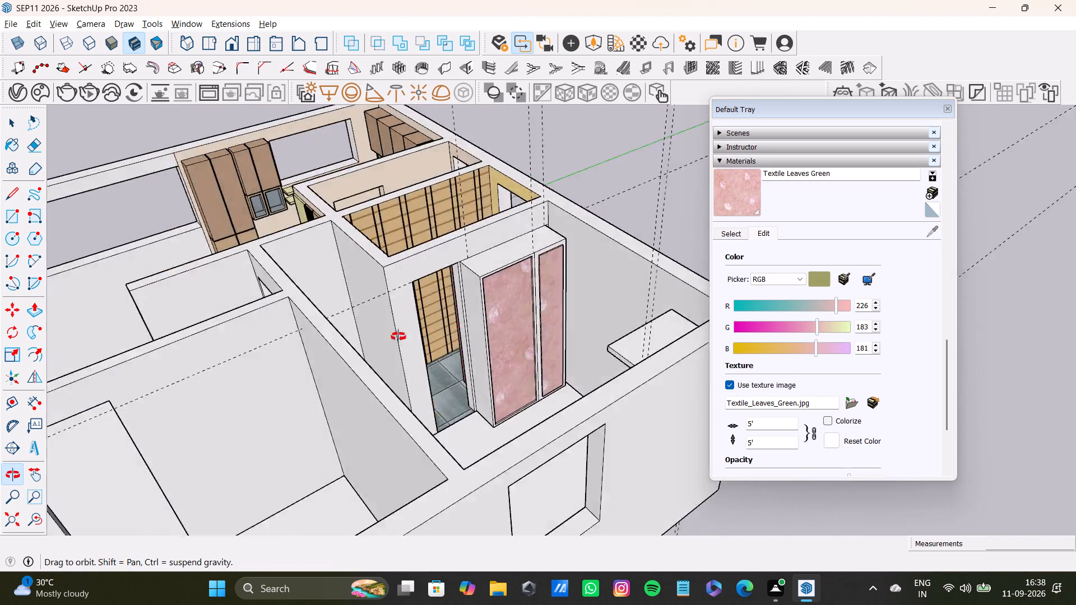
pyautogui.moveTo(398, 337); pyautogui.dragTo(157, 418, button='middle')
pyautogui.scroll(13, 574, 299)
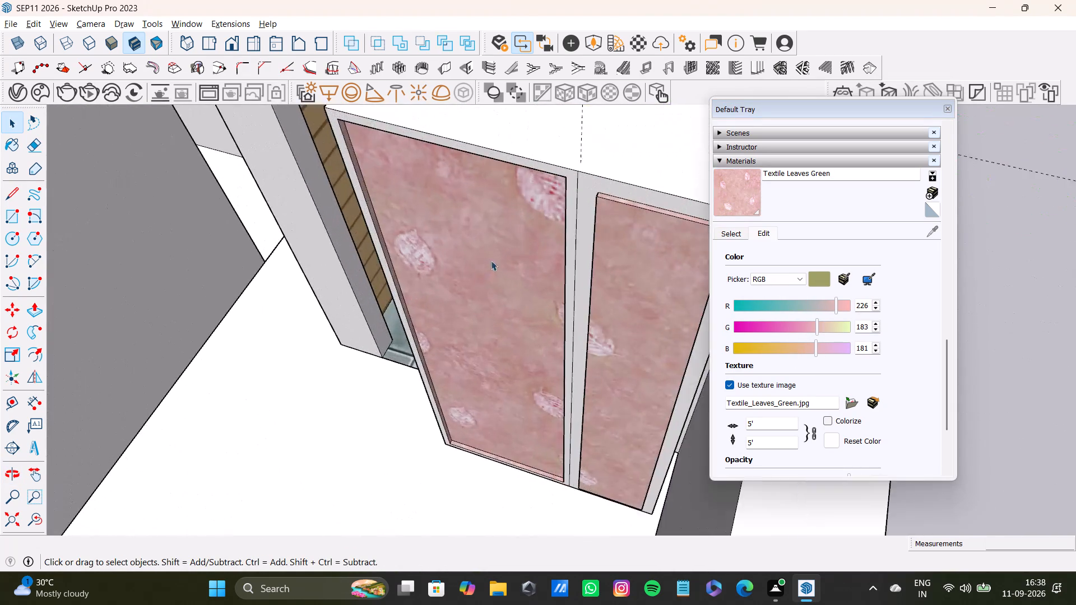
pyautogui.scroll(4, 491, 260)
pyautogui.moveTo(528, 262); pyautogui.dragTo(572, 338, button='middle')
pyautogui.keyDown('shift'); pyautogui.click(637, 244); pyautogui.keyUp('shift')
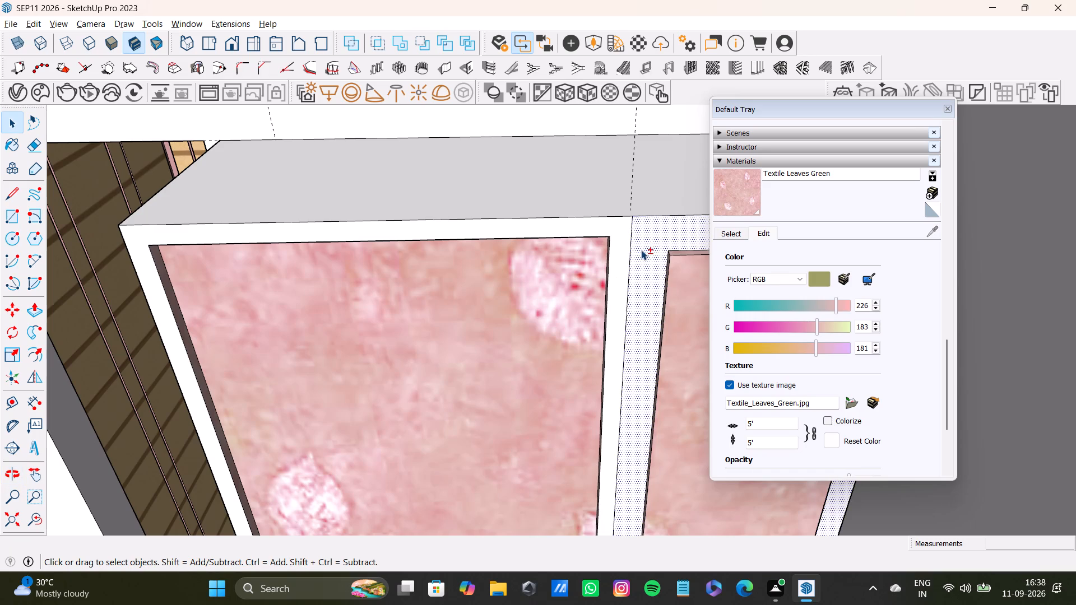
pyautogui.keyDown('shift'); pyautogui.click(613, 252); pyautogui.keyUp('shift')
pyautogui.keyDown('shift'); pyautogui.click(618, 185); pyautogui.keyUp('shift')
pyautogui.keyDown('shift'); pyautogui.scroll(-4, 591, 234); pyautogui.keyUp('shift')
pyautogui.keyDown('shift'); pyautogui.moveTo(597, 225); pyautogui.dragTo(549, 342, button='middle'); pyautogui.keyUp('shift')
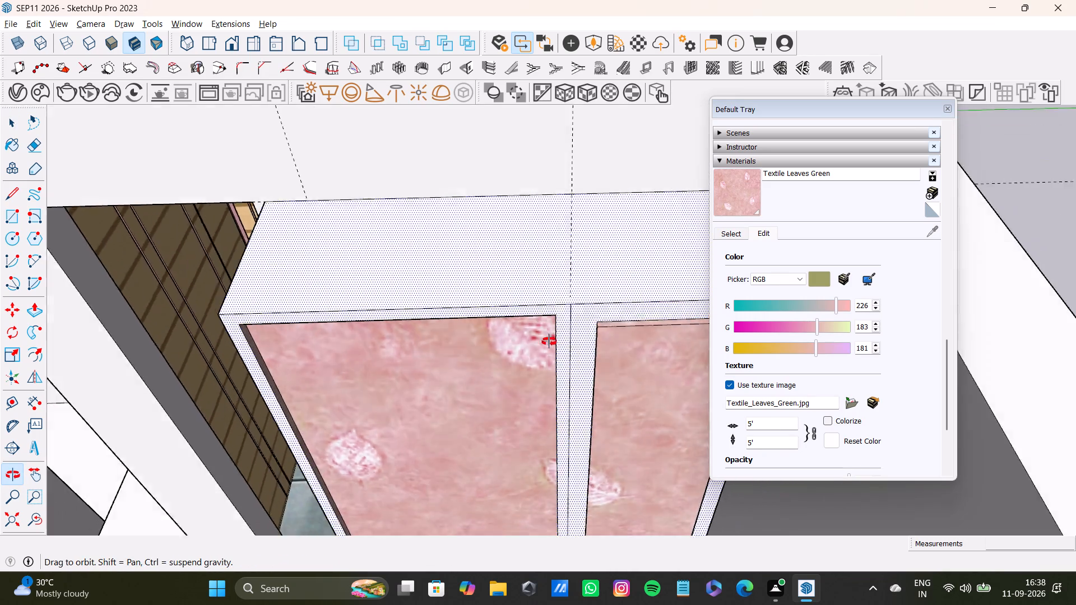
pyautogui.keyDown('shift'); pyautogui.moveTo(549, 342); pyautogui.dragTo(408, 396, button='middle'); pyautogui.keyUp('shift')
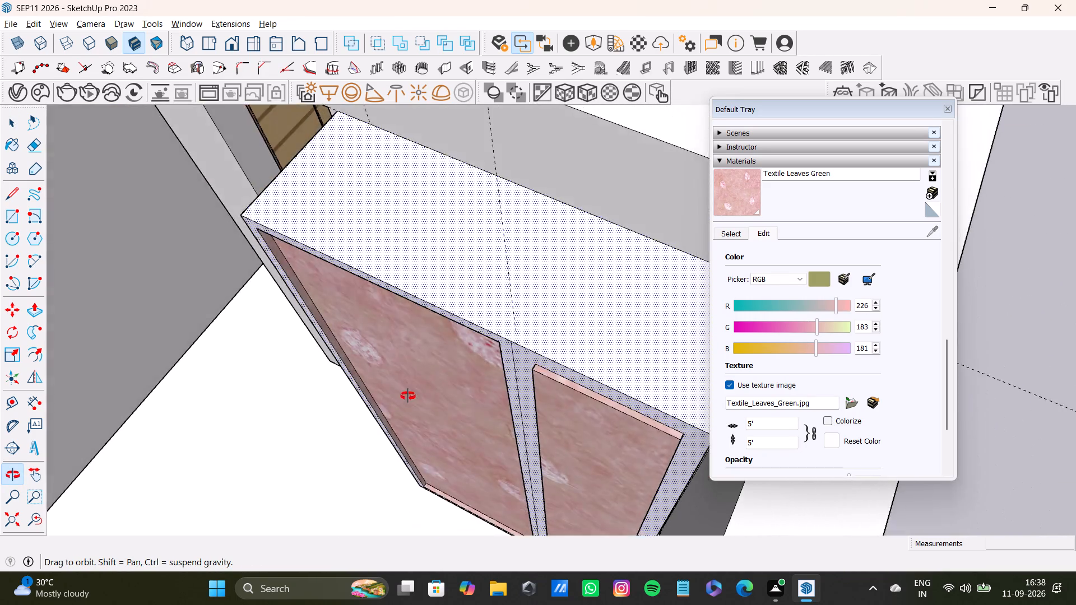
pyautogui.keyDown('shift'); pyautogui.moveTo(408, 396); pyautogui.dragTo(753, 309, button='middle'); pyautogui.keyUp('shift')
pyautogui.keyDown('shift'); pyautogui.scroll(1, 261, 397); pyautogui.keyUp('shift')
pyautogui.keyDown('shift'); pyautogui.click(335, 433); pyautogui.keyUp('shift')
pyautogui.keyDown('shift'); pyautogui.scroll(-5, 330, 430); pyautogui.keyUp('shift')
pyautogui.keyDown('shift'); pyautogui.moveTo(339, 350); pyautogui.dragTo(360, 207, button='middle'); pyautogui.keyUp('shift')
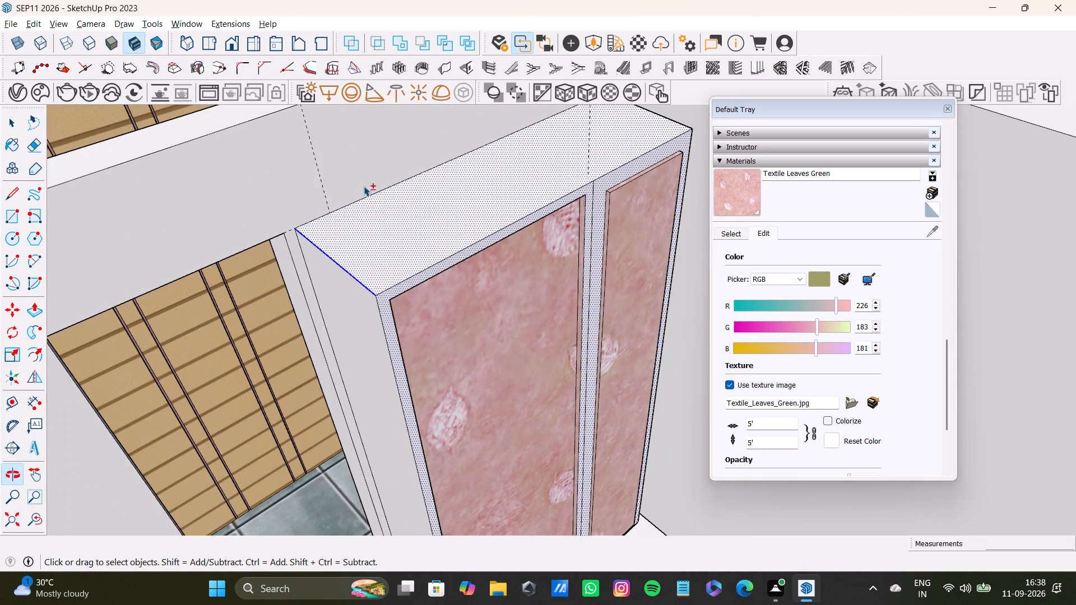
pyautogui.keyDown('shift'); pyautogui.click(352, 303); pyautogui.keyUp('shift')
pyautogui.keyDown('shift'); pyautogui.scroll(-5, 350, 309); pyautogui.keyUp('shift')
pyautogui.keyDown('shift'); pyautogui.moveTo(366, 341); pyautogui.dragTo(338, 94, button='middle'); pyautogui.keyUp('shift')
pyautogui.keyDown('shift'); pyautogui.scroll(2, 407, 295); pyautogui.keyUp('shift')
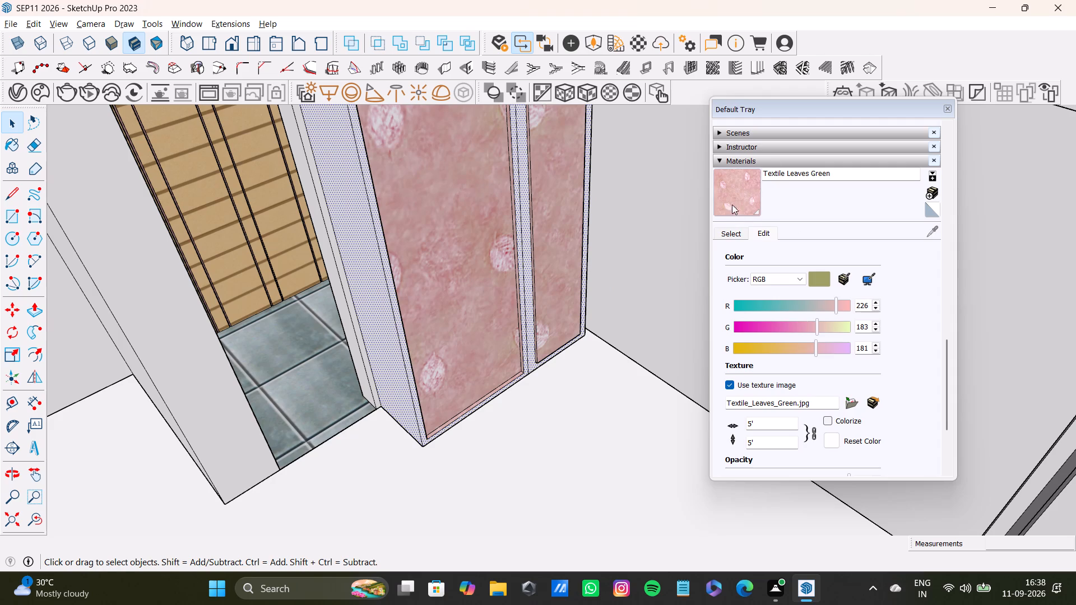
# Open the Wood collection of the materials library.
pyautogui.keyDown('shift'); pyautogui.click(741, 232); pyautogui.keyUp('shift')
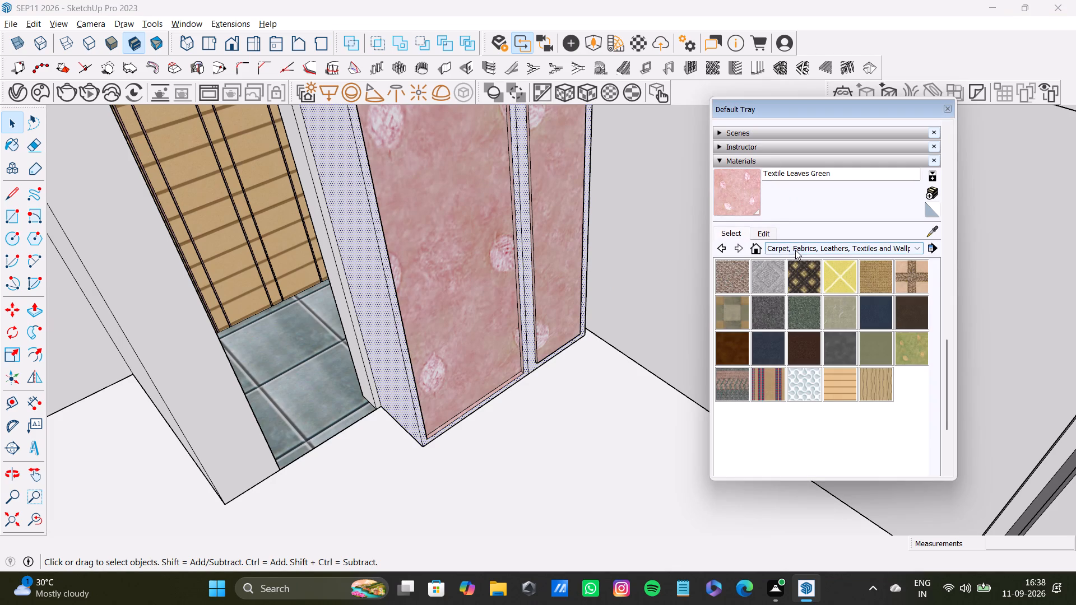
pyautogui.keyDown('shift'); pyautogui.click(795, 250); pyautogui.keyUp('shift')
pyautogui.keyDown('shift'); pyautogui.scroll(-3, 813, 358); pyautogui.keyUp('shift')
pyautogui.keyDown('shift'); pyautogui.click(809, 354); pyautogui.keyUp('shift')
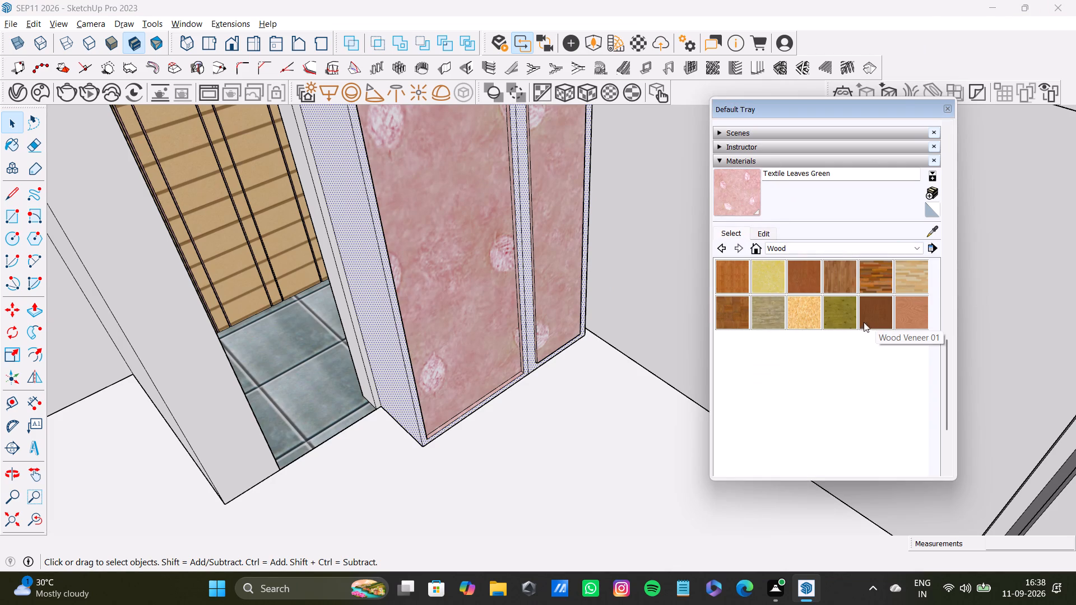
# Search the downloaded Chaos Cosmos assets for wood.
pyautogui.click(37, 91)
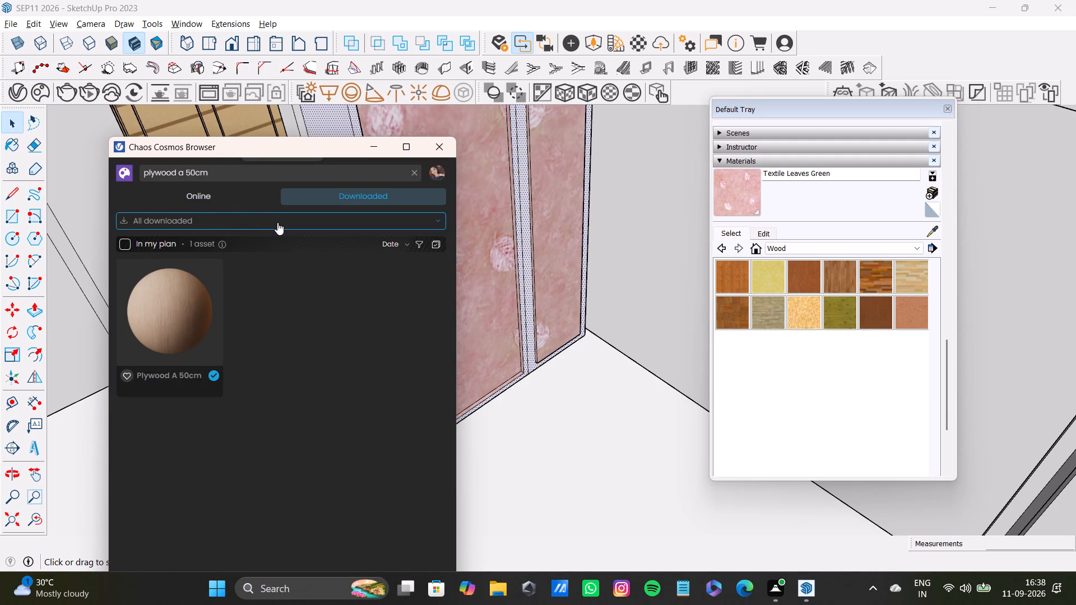
pyautogui.click(242, 176)
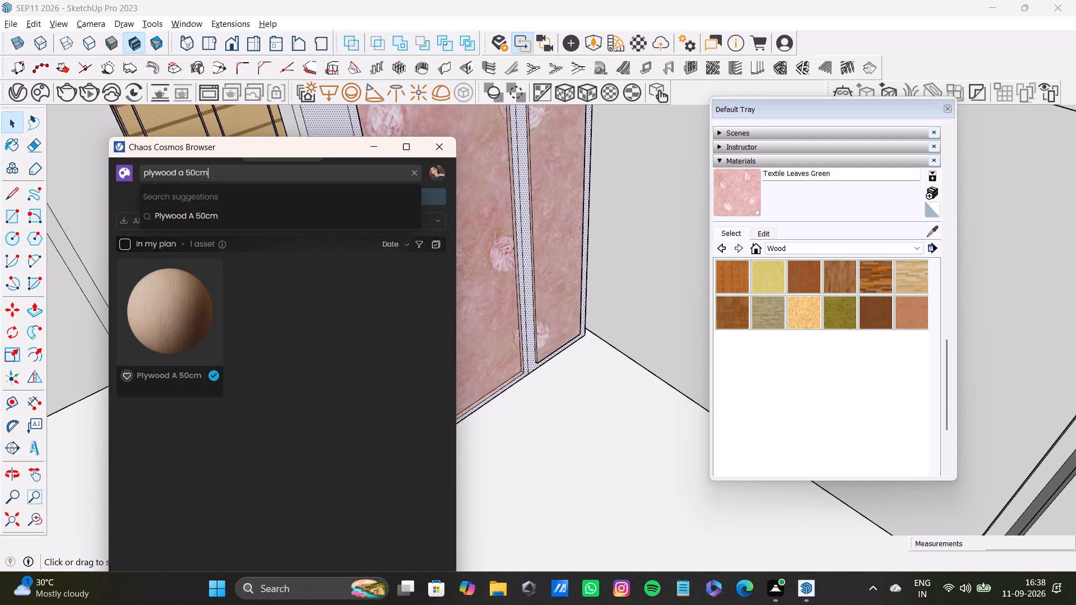
pyautogui.press('BackSpace')
pyautogui.press('BackSpace')
pyautogui.press('BackSpace')
pyautogui.press('BackSpace')
pyautogui.press('BackSpace')
pyautogui.press('BackSpace')
pyautogui.press('BackSpace')
pyautogui.press('BackSpace')
pyautogui.press('BackSpace')
pyautogui.press('BackSpace')
pyautogui.press('BackSpace')
pyautogui.press('BackSpace')
pyautogui.press('BackSpace')
pyautogui.press('BackSpace')
pyautogui.press('BackSpace')
pyautogui.press('BackSpace')
pyautogui.press('BackSpace')
pyautogui.press('BackSpace')
pyautogui.press('BackSpace')
pyautogui.press('BackSpace')
pyautogui.write('woof')
pyautogui.press('BackSpace')
pyautogui.press('d')
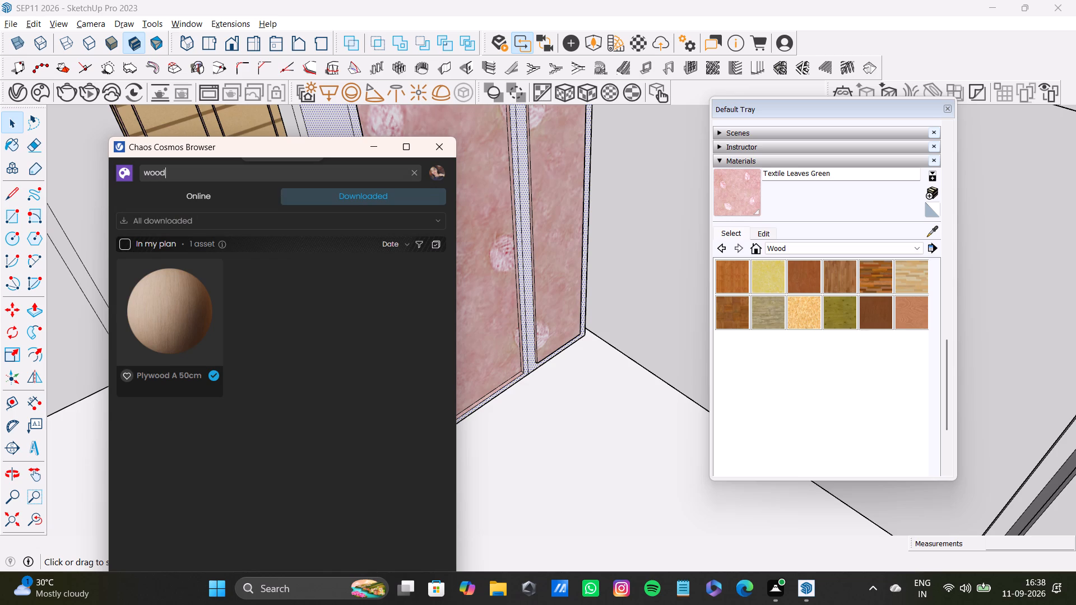
pyautogui.press('Return')
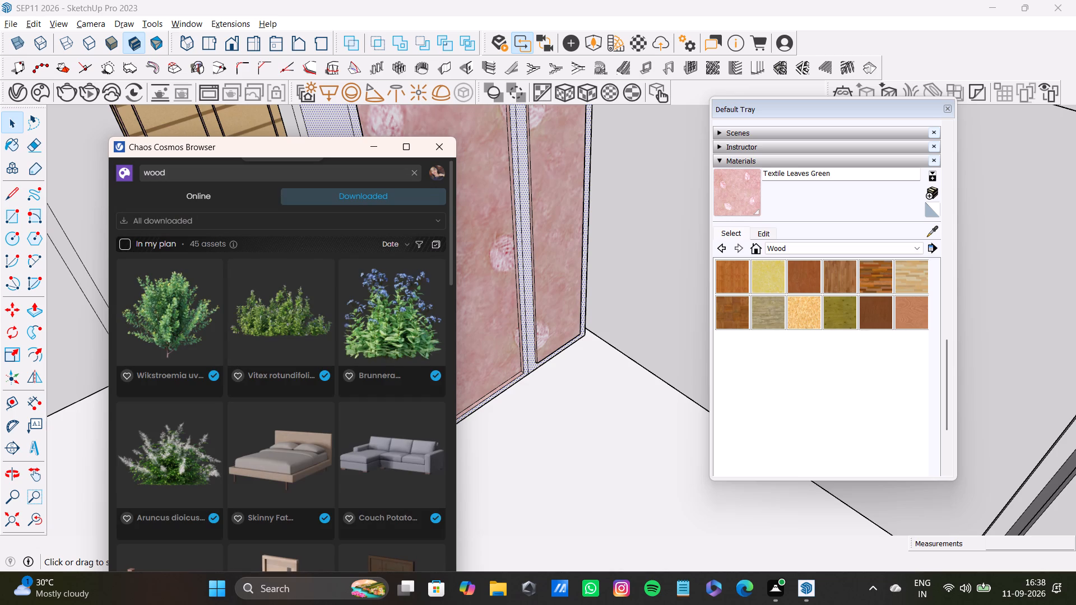
# Import the downloaded Maquette Wood material from Chaos Cosmos into the scene.
pyautogui.scroll(-4, 282, 302)
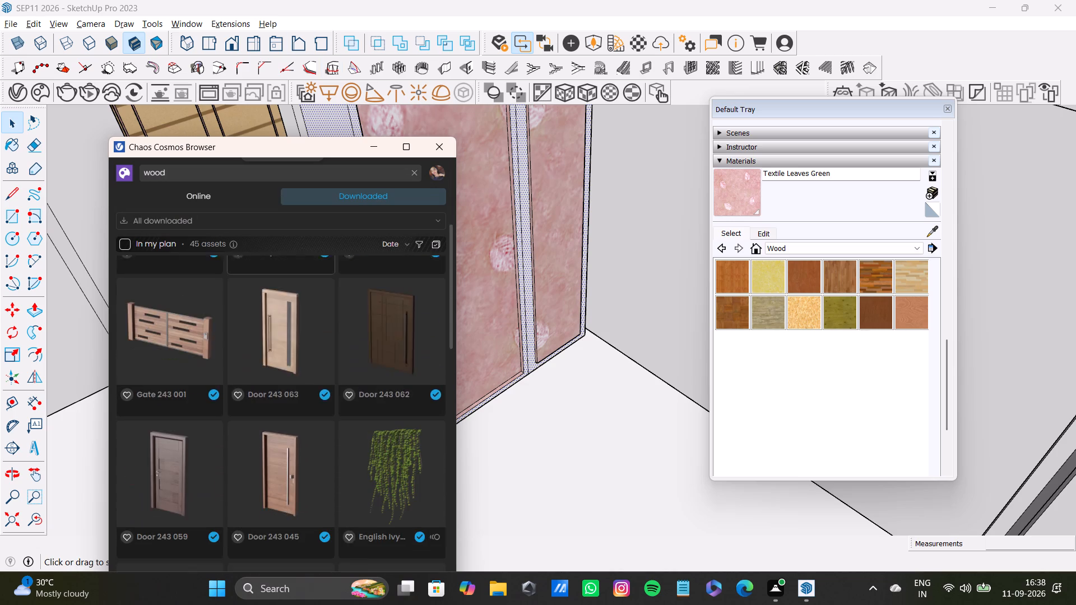
pyautogui.scroll(-9, 296, 343)
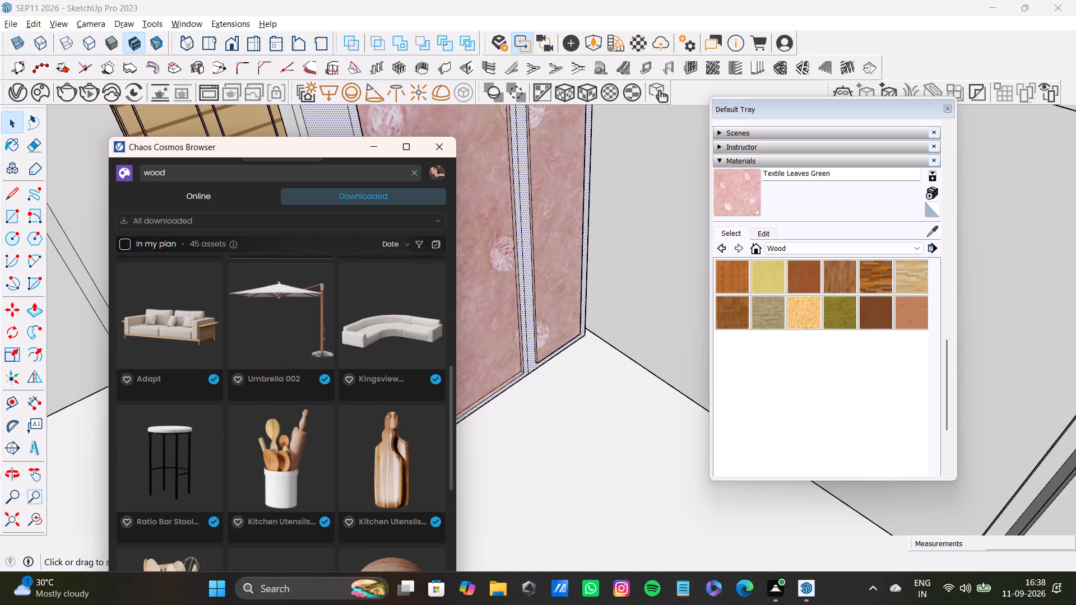
pyautogui.scroll(-6, 365, 376)
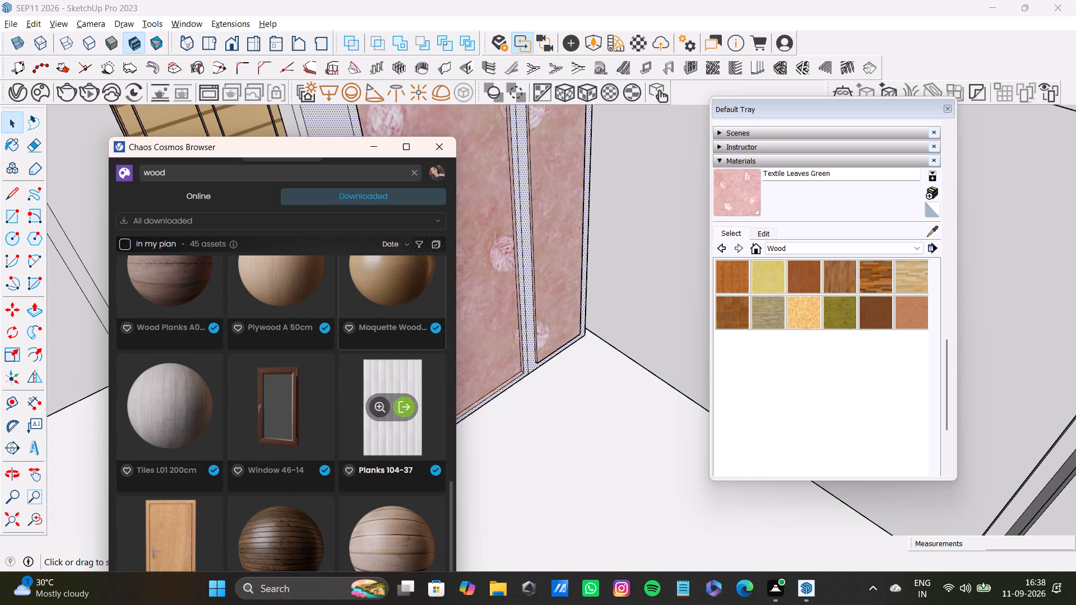
pyautogui.click(389, 267)
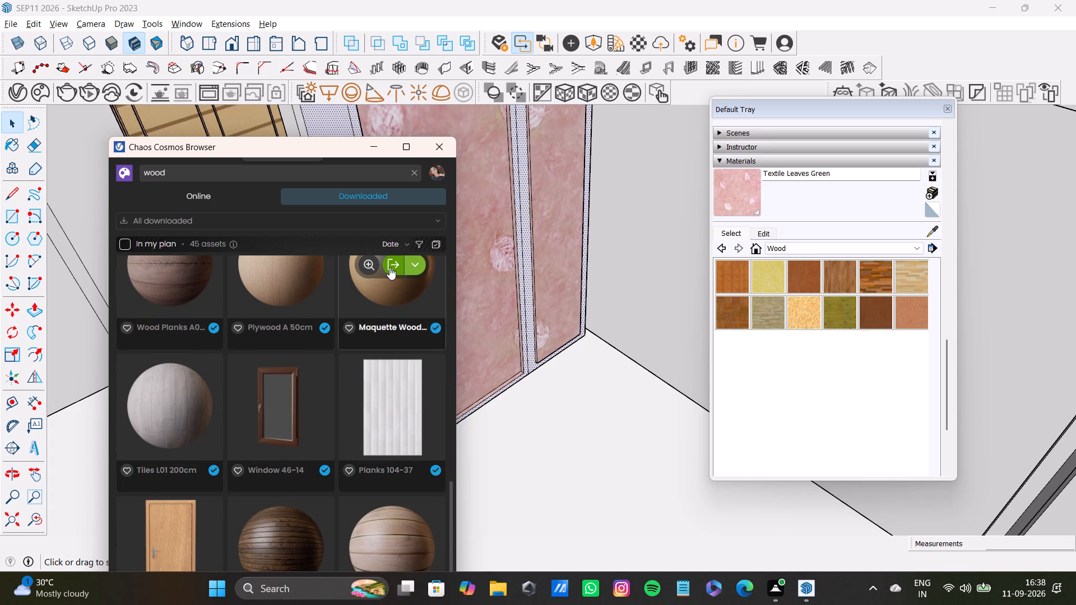
pyautogui.click(395, 268)
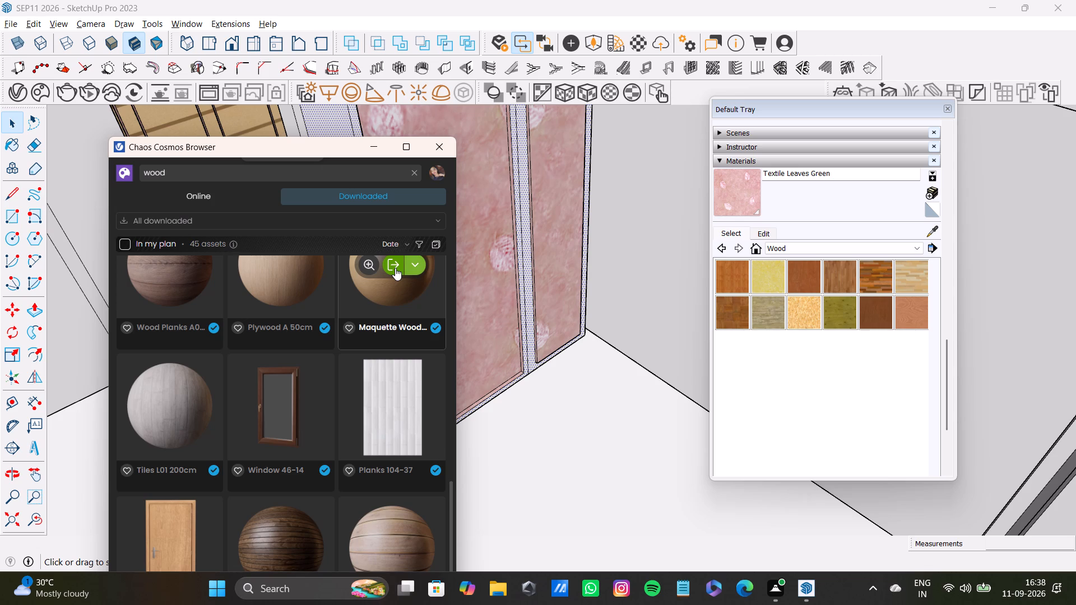
pyautogui.click(395, 268)
pyautogui.click(395, 268)
# Apply Maquette Wood B01 12cm to the selected wardrobe faces with the V-Ray Asset Editor, close both V-Ray windows and clear the selection.
pyautogui.click(16, 95)
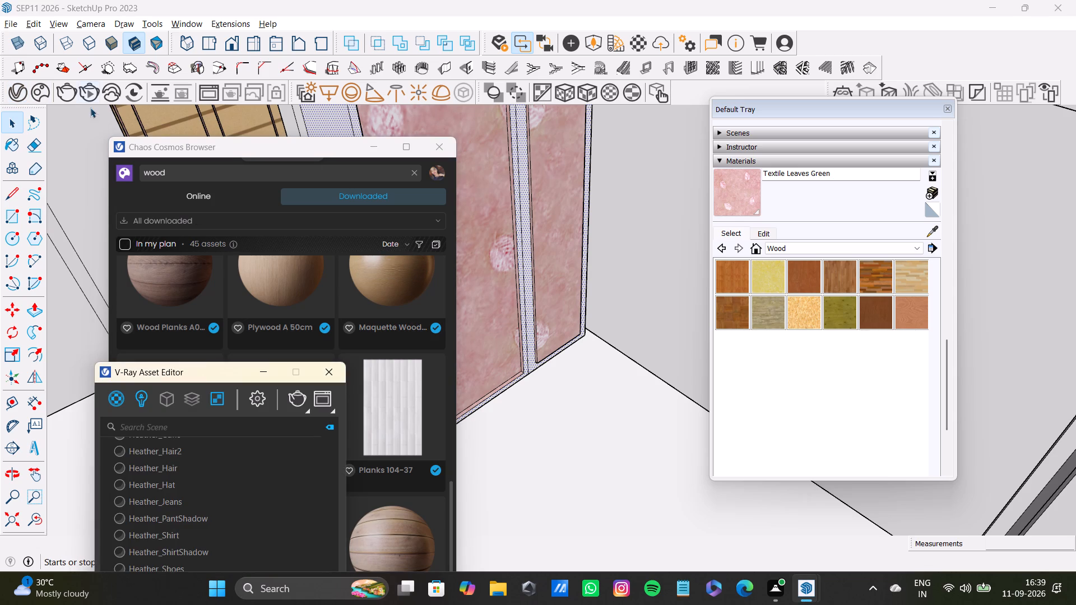
pyautogui.click(202, 383)
pyautogui.moveTo(199, 375); pyautogui.dragTo(208, 95)
pyautogui.scroll(-2, 185, 397)
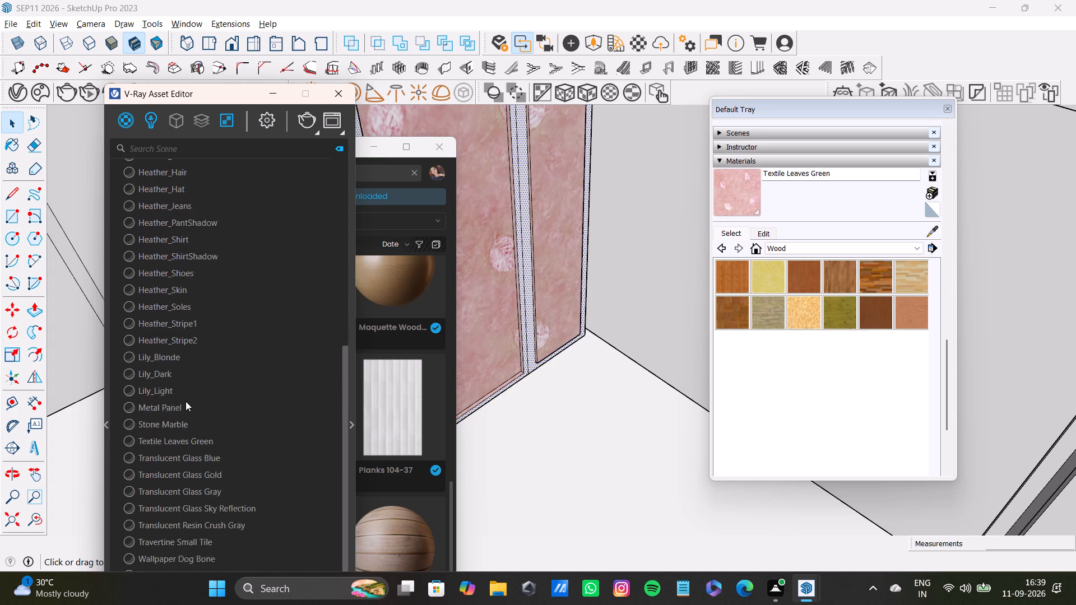
pyautogui.scroll(-6, 185, 401)
pyautogui.scroll(1, 190, 427)
pyautogui.scroll(-12, 192, 430)
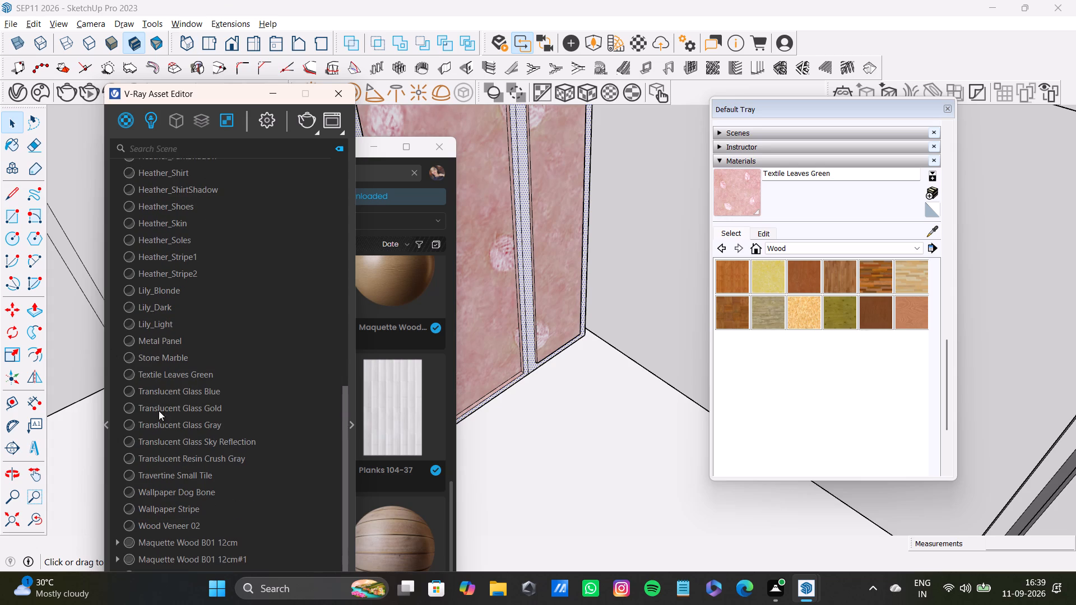
pyautogui.scroll(-8, 164, 403)
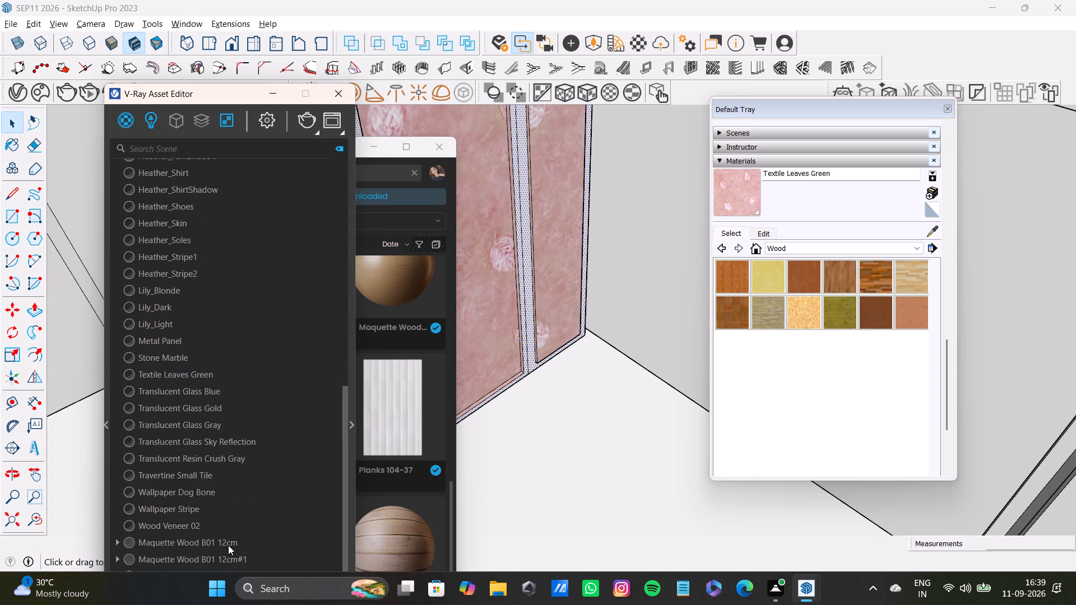
pyautogui.rightClick(228, 545)
pyautogui.rightClick(228, 545)
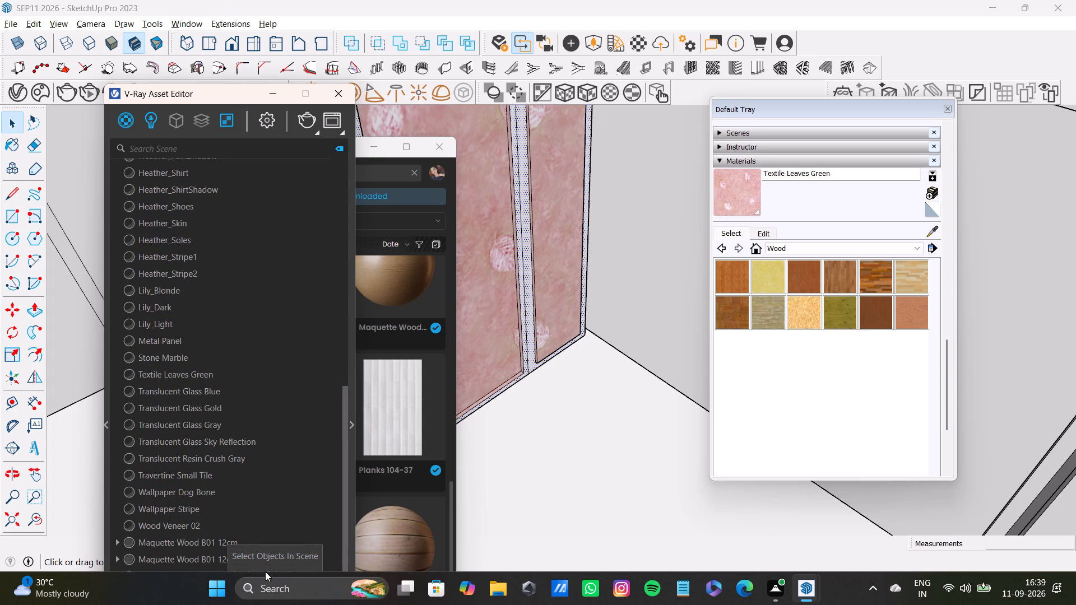
pyautogui.click(266, 571)
pyautogui.press('space')
pyautogui.click(330, 99)
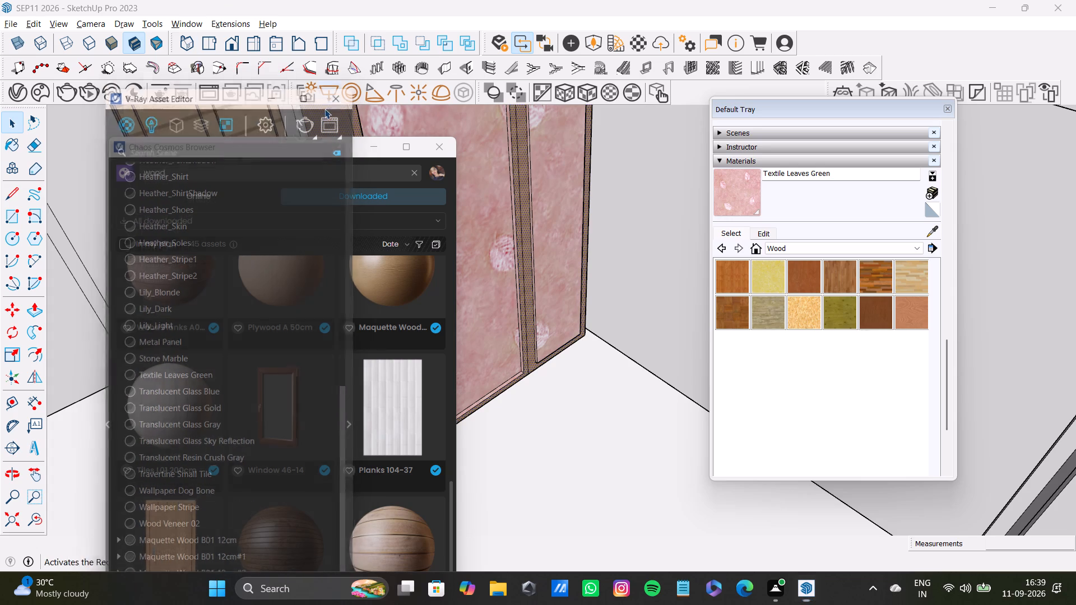
pyautogui.click(434, 153)
pyautogui.press('space')
pyautogui.scroll(-13, 435, 190)
pyautogui.moveTo(439, 270); pyautogui.dragTo(504, 283, button='middle')
pyautogui.click(533, 131)
# Paint the unpainted corner unit's top slab, side and frame faces, excluding the inner panel, with Maquette Wood B01 12cm sampled from the wardrobe.
pyautogui.scroll(8, 501, 145)
pyautogui.scroll(4, 490, 265)
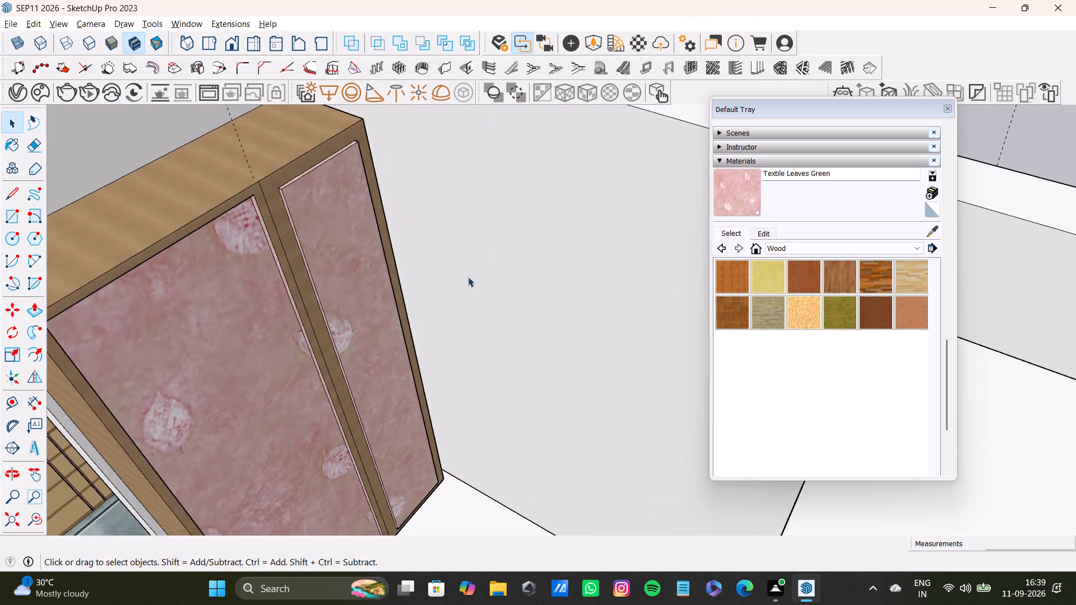
pyautogui.scroll(3, 468, 277)
pyautogui.scroll(-8, 452, 295)
pyautogui.keyDown('shift'); pyautogui.moveTo(437, 318); pyautogui.dragTo(515, 284, button='middle'); pyautogui.keyUp('shift')
pyautogui.keyDown('shift'); pyautogui.scroll(-1, 480, 300); pyautogui.keyUp('shift')
pyautogui.moveTo(438, 285); pyautogui.dragTo(634, 273, button='middle')
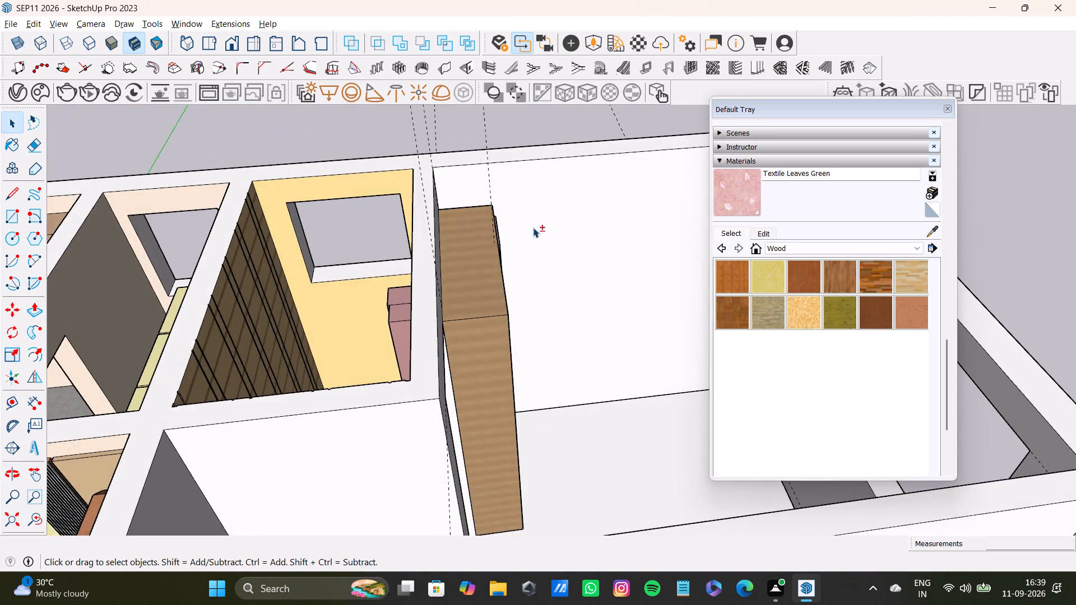
pyautogui.keyDown('shift'); pyautogui.moveTo(525, 225); pyautogui.dragTo(324, 240, button='middle'); pyautogui.keyUp('shift')
pyautogui.moveTo(276, 263); pyautogui.dragTo(466, 403, button='middle')
pyautogui.scroll(4, 378, 318)
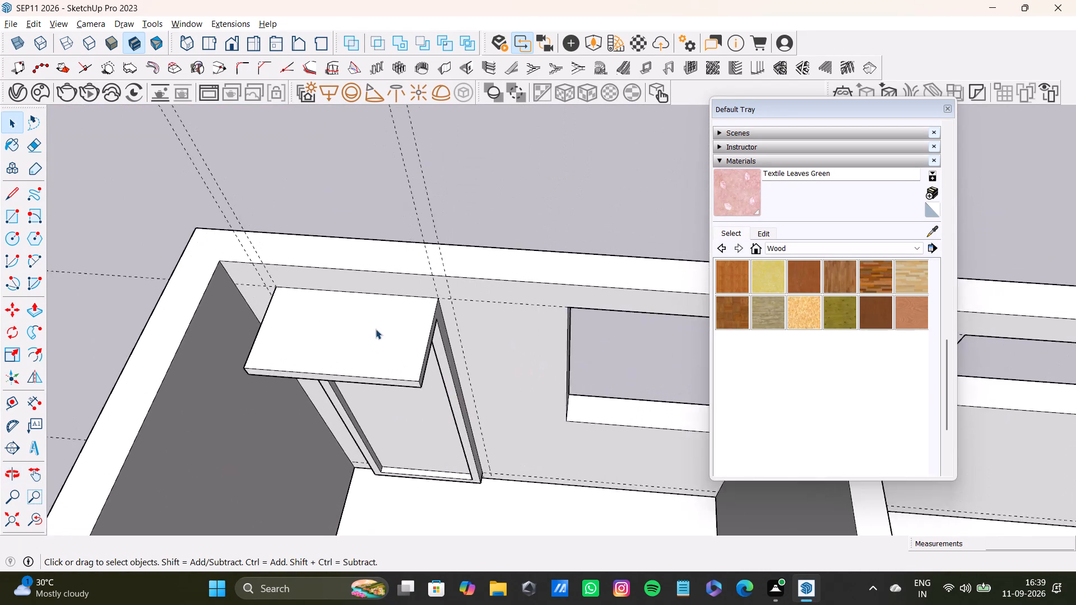
pyautogui.scroll(2, 375, 329)
pyautogui.keyDown('shift'); pyautogui.click(397, 331); pyautogui.keyUp('shift')
pyautogui.keyDown('shift'); pyautogui.click(457, 360); pyautogui.keyUp('shift')
pyautogui.keyDown('shift'); pyautogui.click(468, 351); pyautogui.keyUp('shift')
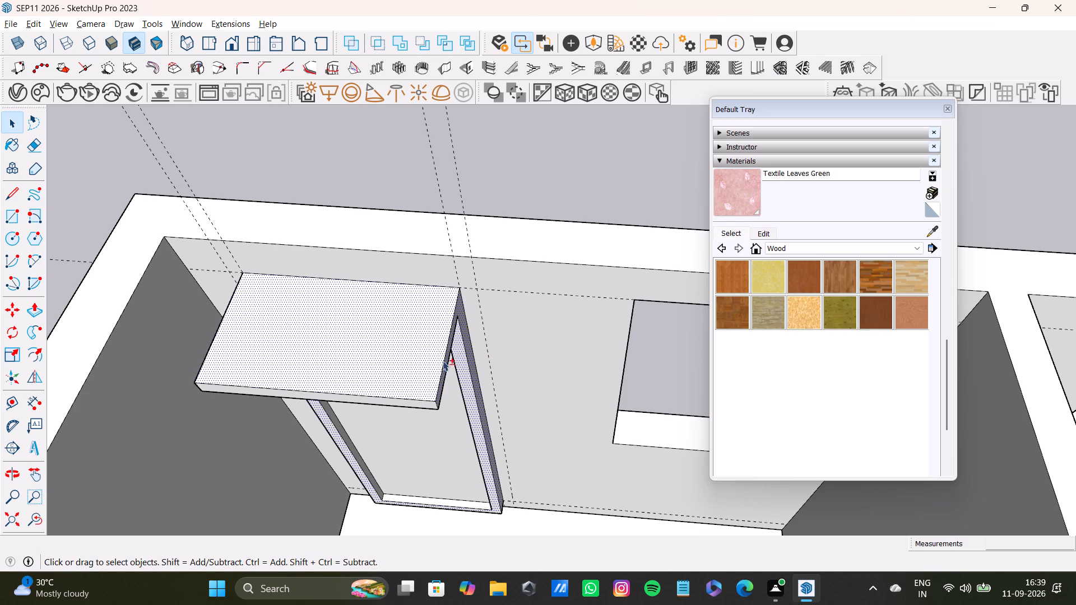
pyautogui.keyDown('shift'); pyautogui.click(430, 407); pyautogui.keyUp('shift')
pyautogui.keyDown('shift'); pyautogui.click(466, 450); pyautogui.keyUp('shift')
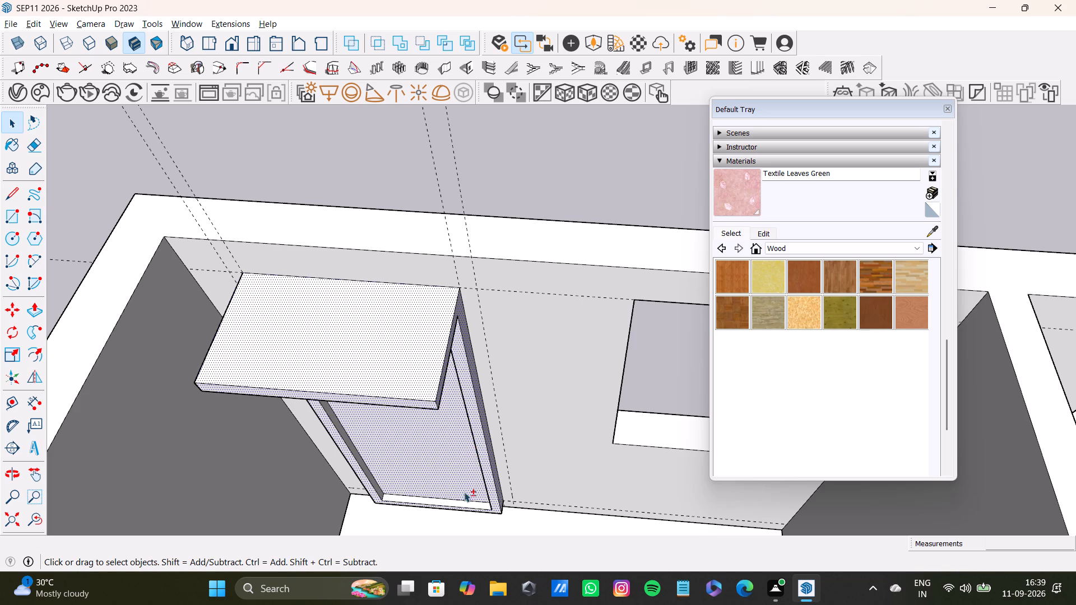
pyautogui.keyDown('shift'); pyautogui.moveTo(474, 507); pyautogui.dragTo(475, 501); pyautogui.keyUp('shift')
pyautogui.keyDown('shift'); pyautogui.scroll(11, 475, 501); pyautogui.keyUp('shift')
pyautogui.keyDown('shift'); pyautogui.click(485, 509); pyautogui.keyUp('shift')
pyautogui.keyDown('shift'); pyautogui.scroll(-5, 483, 510); pyautogui.keyUp('shift')
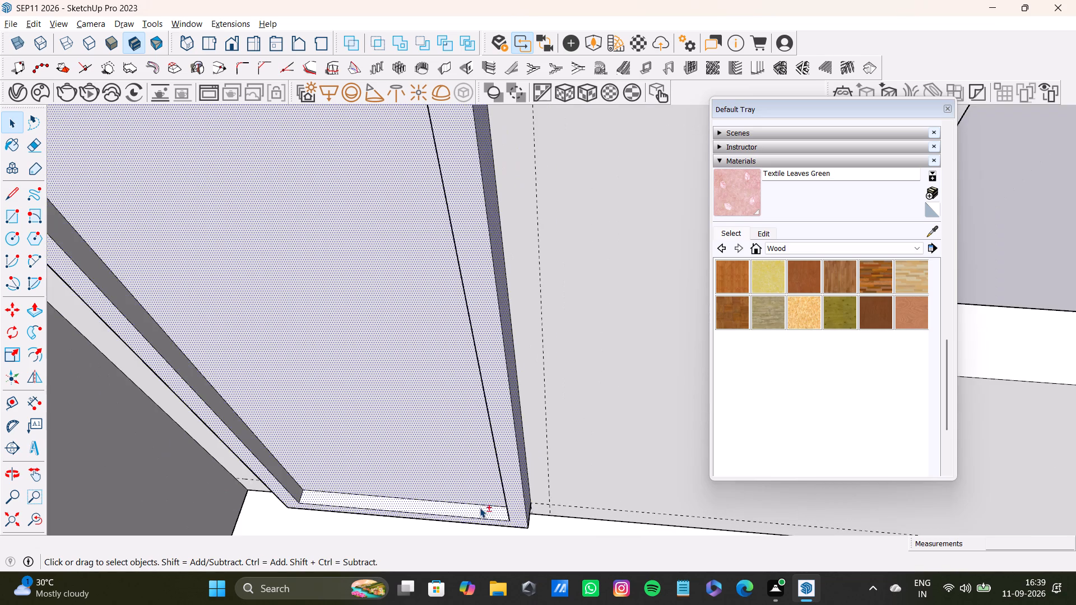
pyautogui.keyDown('shift'); pyautogui.scroll(-16, 313, 26); pyautogui.keyUp('shift')
pyautogui.moveTo(374, 314); pyautogui.dragTo(558, 261, button='middle')
pyautogui.scroll(3, 318, 369)
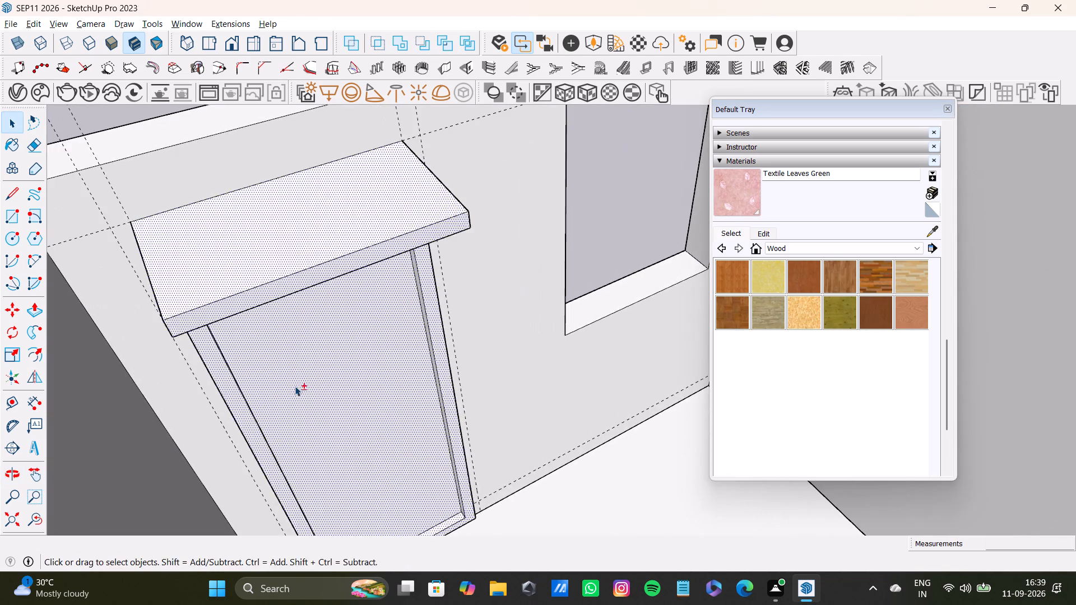
pyautogui.keyDown('shift'); pyautogui.moveTo(295, 386); pyautogui.dragTo(305, 318, button='middle'); pyautogui.keyUp('shift')
pyautogui.moveTo(258, 329); pyautogui.dragTo(282, 306, button='middle')
pyautogui.keyDown('shift'); pyautogui.click(304, 302); pyautogui.keyUp('shift')
pyautogui.keyDown('shift'); pyautogui.scroll(6, 241, 289); pyautogui.keyUp('shift')
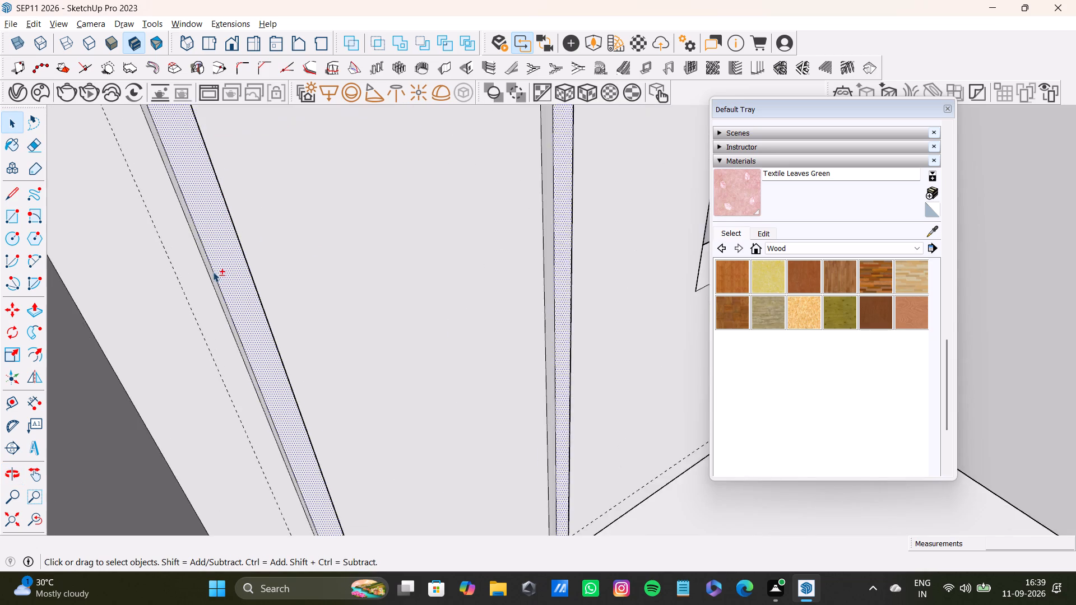
pyautogui.keyDown('shift'); pyautogui.scroll(9, 213, 272); pyautogui.keyUp('shift')
pyautogui.keyDown('shift'); pyautogui.click(215, 266); pyautogui.keyUp('shift')
pyautogui.keyDown('shift'); pyautogui.scroll(-13, 214, 266); pyautogui.keyUp('shift')
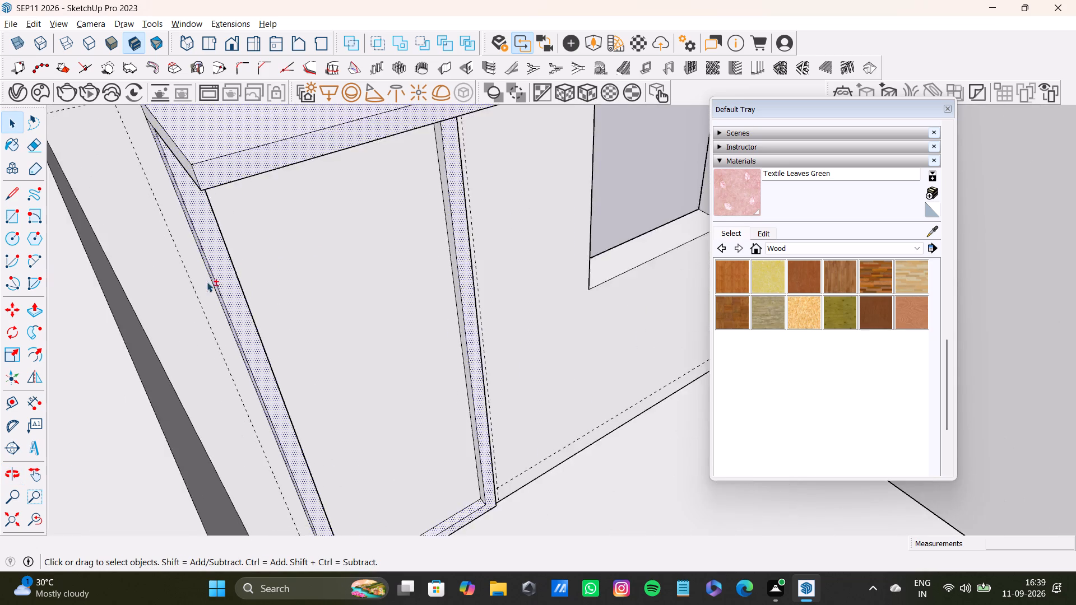
pyautogui.keyDown('shift'); pyautogui.scroll(-8, 207, 282); pyautogui.keyUp('shift')
pyautogui.keyDown('shift'); pyautogui.scroll(20, 187, 224); pyautogui.keyUp('shift')
pyautogui.keyDown('shift'); pyautogui.scroll(1, 187, 224); pyautogui.keyUp('shift')
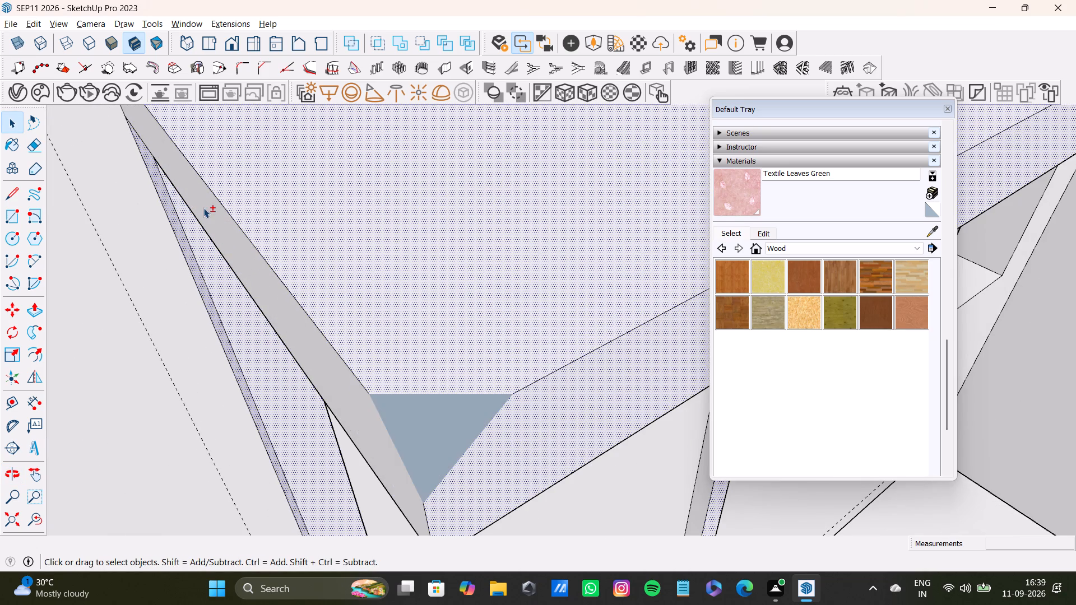
pyautogui.keyDown('shift'); pyautogui.click(203, 208); pyautogui.keyUp('shift')
pyautogui.keyDown('shift'); pyautogui.scroll(-18, 204, 208); pyautogui.keyUp('shift')
pyautogui.keyDown('shift'); pyautogui.moveTo(373, 384); pyautogui.dragTo(389, 359, button='middle'); pyautogui.keyUp('shift')
pyautogui.keyDown('shift'); pyautogui.scroll(8, 435, 343); pyautogui.keyUp('shift')
pyautogui.keyDown('shift'); pyautogui.click(511, 357); pyautogui.keyUp('shift')
pyautogui.keyDown('shift'); pyautogui.scroll(-8, 512, 363); pyautogui.keyUp('shift')
pyautogui.keyDown('shift'); pyautogui.moveTo(505, 372); pyautogui.dragTo(478, 310, button='middle'); pyautogui.keyUp('shift')
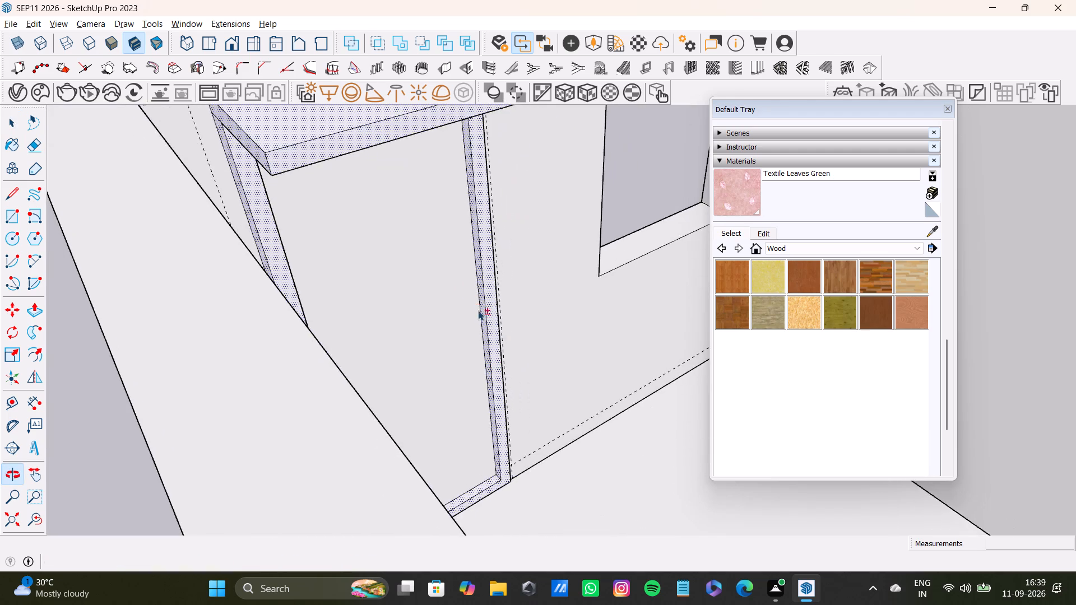
pyautogui.moveTo(500, 333); pyautogui.dragTo(337, 492, button='middle')
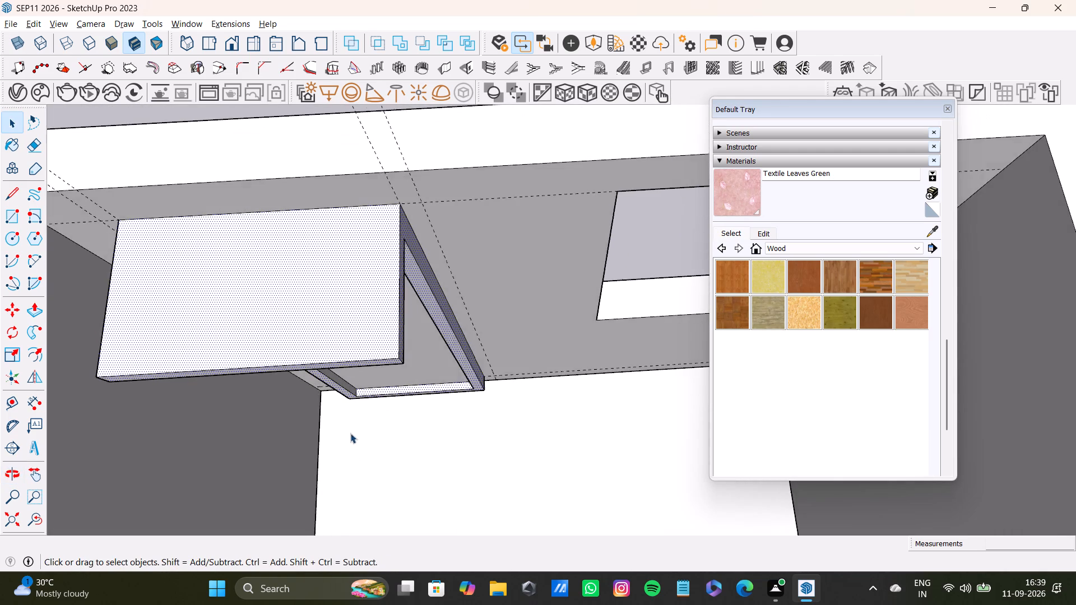
pyautogui.scroll(13, 350, 431)
pyautogui.keyDown('shift'); pyautogui.click(378, 331); pyautogui.keyUp('shift')
pyautogui.keyDown('shift'); pyautogui.scroll(-9, 368, 336); pyautogui.keyUp('shift')
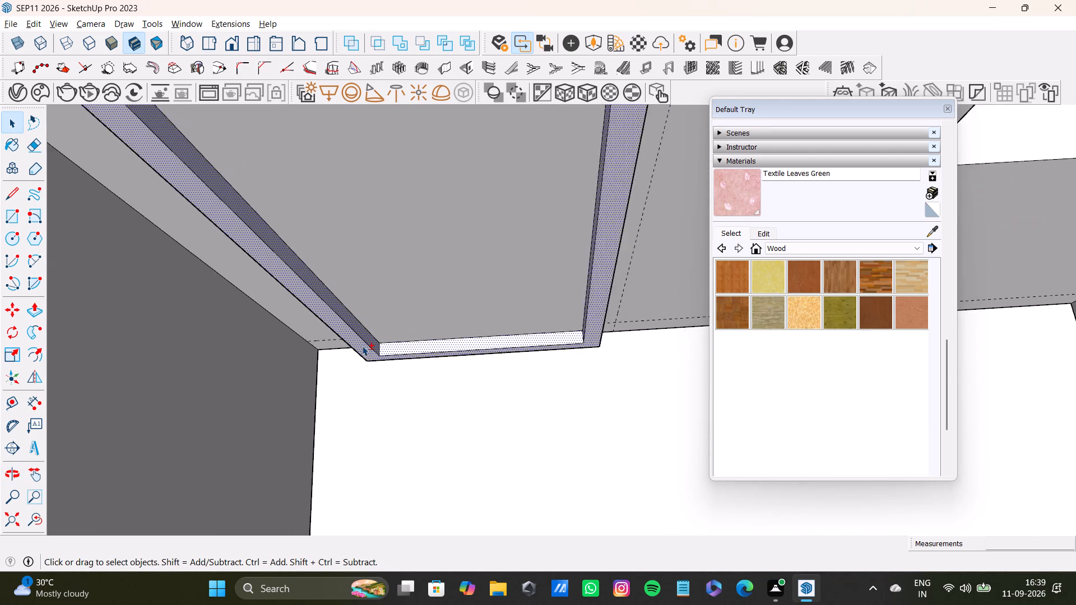
pyautogui.keyDown('shift'); pyautogui.scroll(-10, 362, 346); pyautogui.keyUp('shift')
pyautogui.keyDown('shift'); pyautogui.moveTo(390, 350); pyautogui.dragTo(425, 450, button='middle'); pyautogui.keyUp('shift')
pyautogui.moveTo(426, 445); pyautogui.dragTo(99, 346, button='middle')
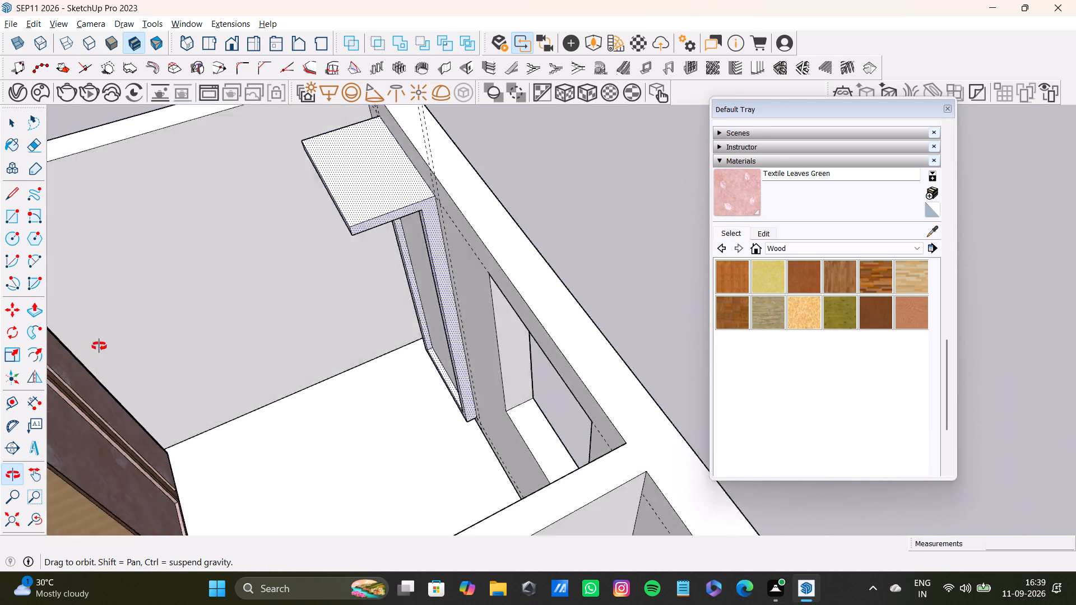
pyautogui.moveTo(99, 346); pyautogui.dragTo(6, 286, button='middle')
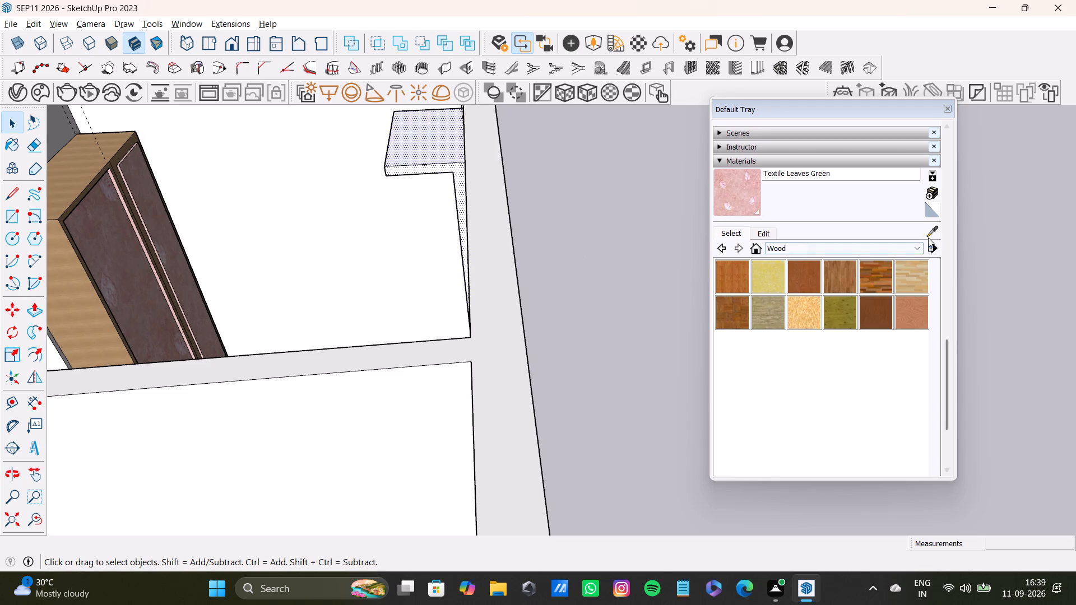
pyautogui.click(935, 231)
pyautogui.click(100, 149)
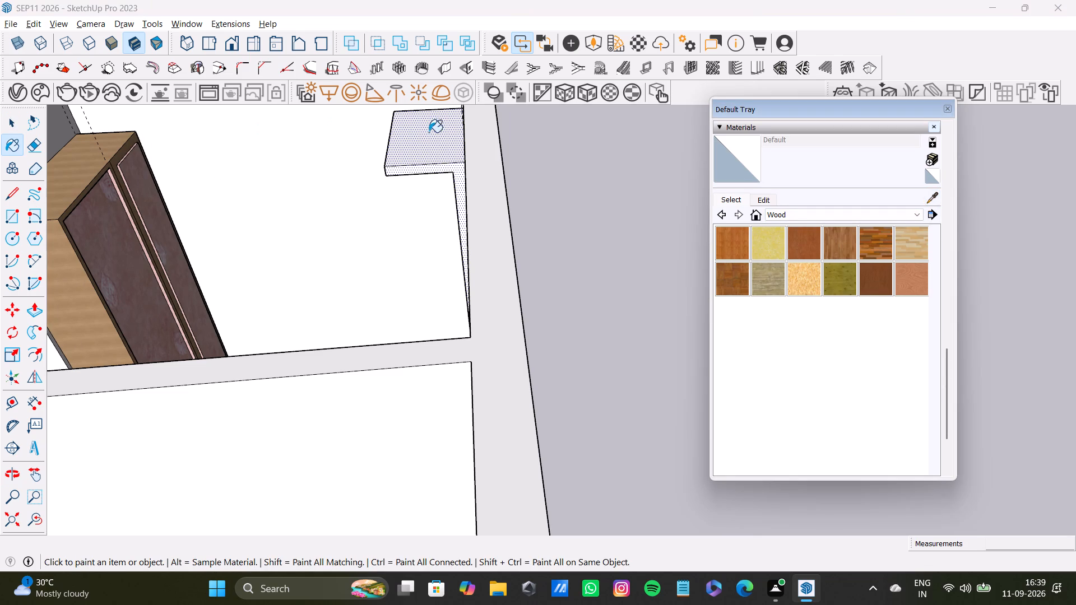
pyautogui.click(929, 202)
pyautogui.click(90, 166)
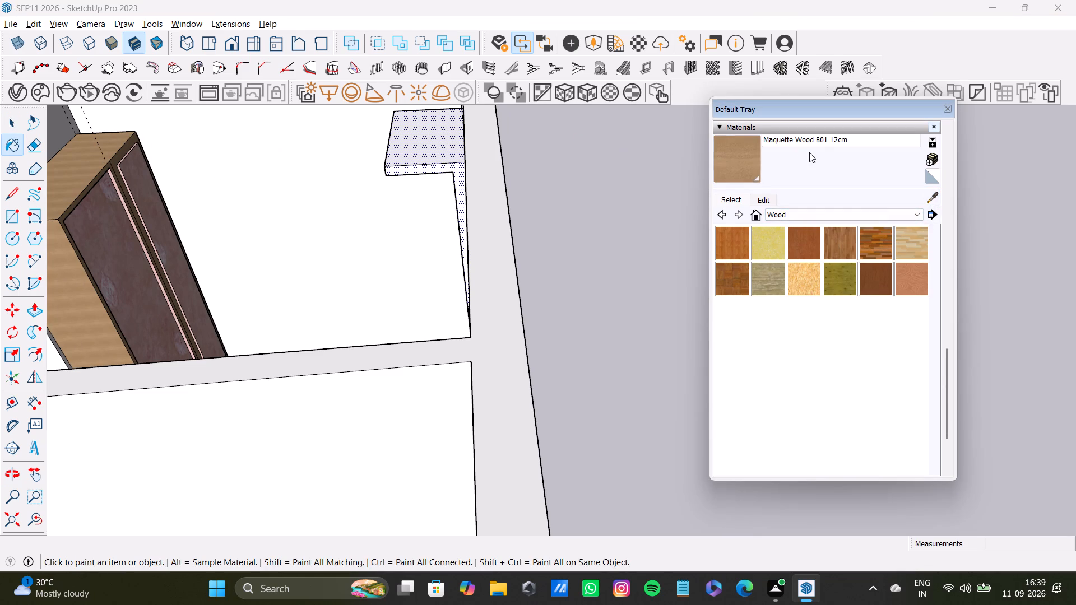
pyautogui.click(735, 165)
pyautogui.click(416, 146)
# Paint the corner unit's inner panel with Mirror 01 from the Glass and Mirrors collection, and close the materials tray.
pyautogui.moveTo(395, 198); pyautogui.dragTo(647, 259, button='middle')
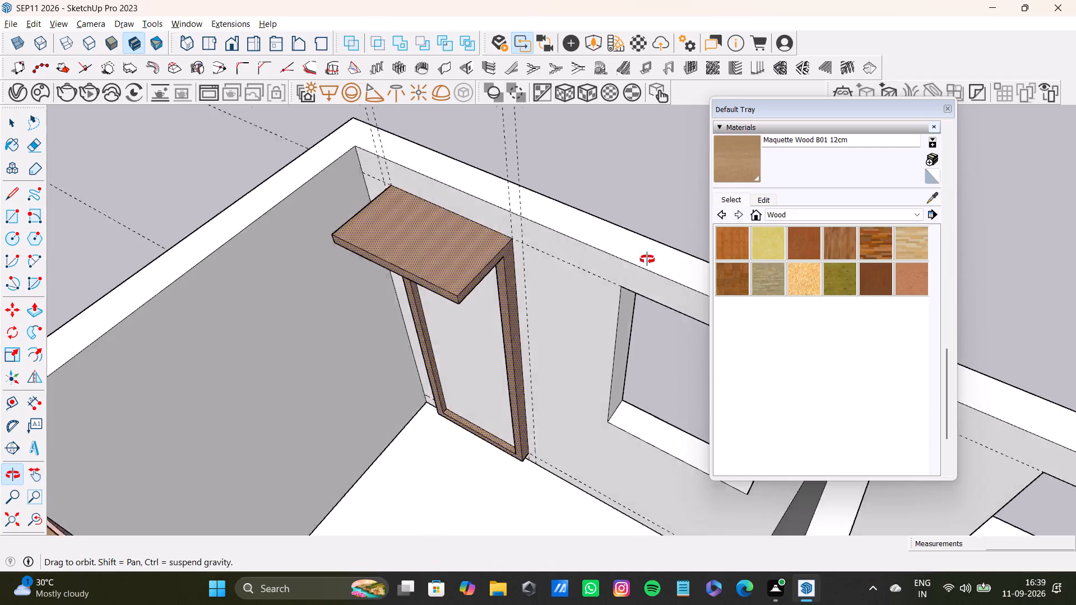
pyautogui.moveTo(647, 259); pyautogui.dragTo(668, 264, button='middle')
pyautogui.scroll(-8, 458, 260)
pyautogui.moveTo(484, 339); pyautogui.dragTo(531, 276, button='middle')
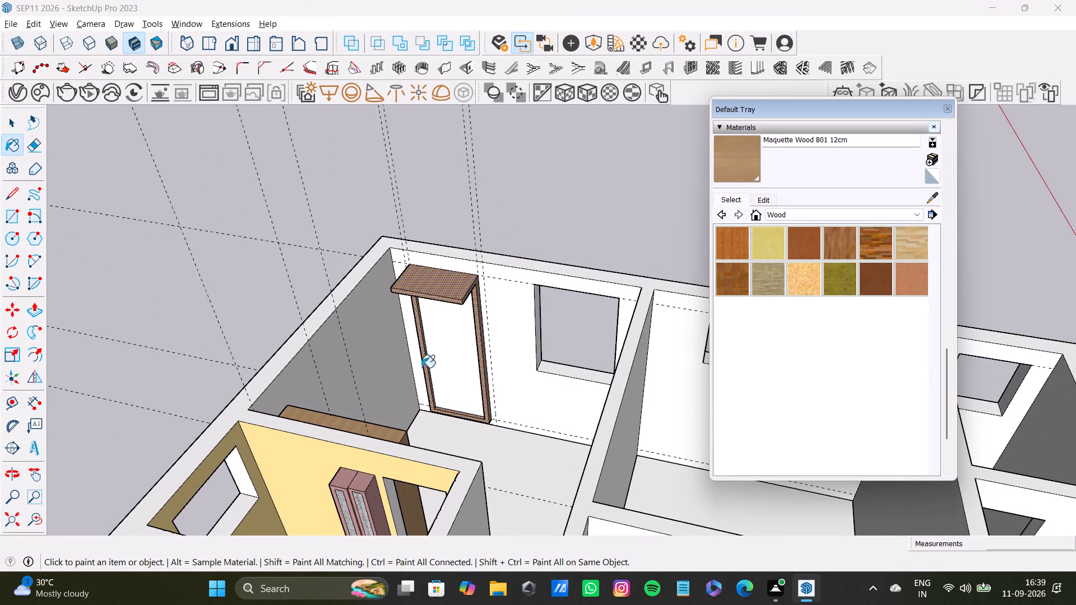
pyautogui.scroll(6, 372, 379)
pyautogui.click(814, 212)
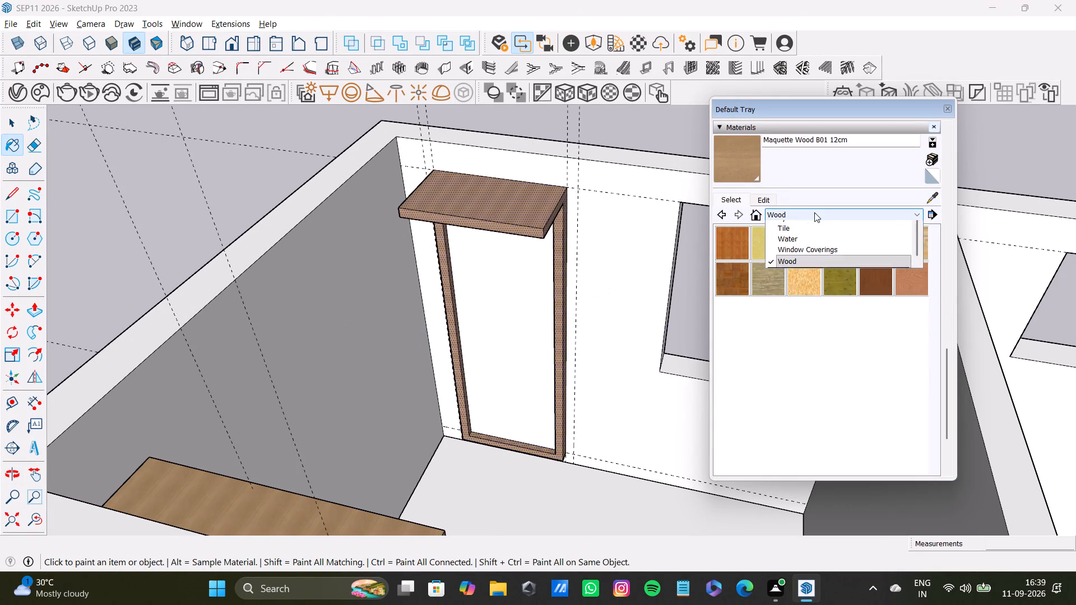
pyautogui.scroll(1, 798, 283)
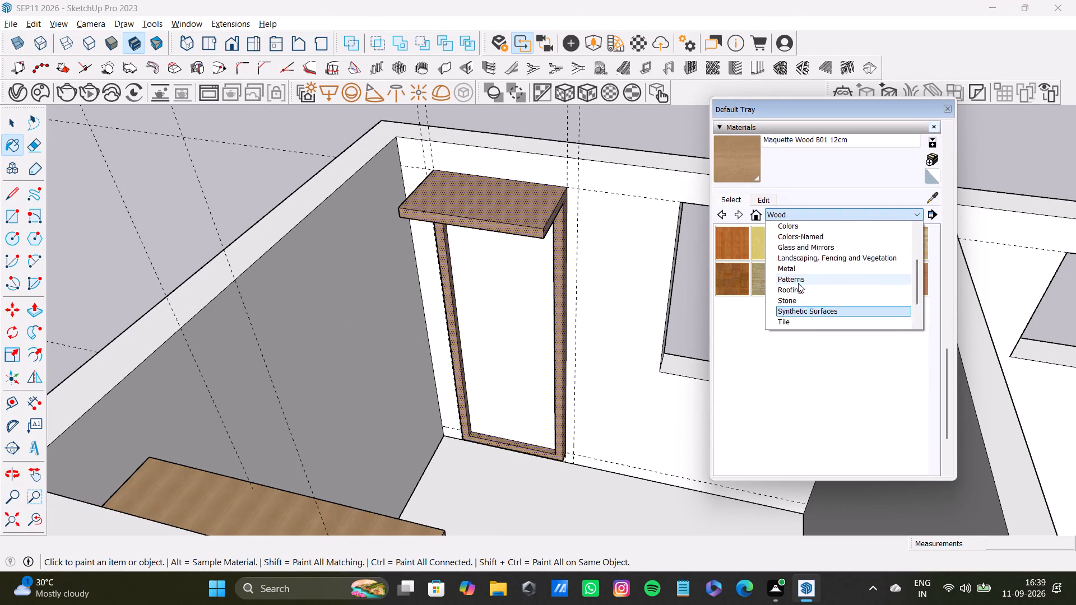
pyautogui.scroll(2, 798, 283)
pyautogui.click(809, 309)
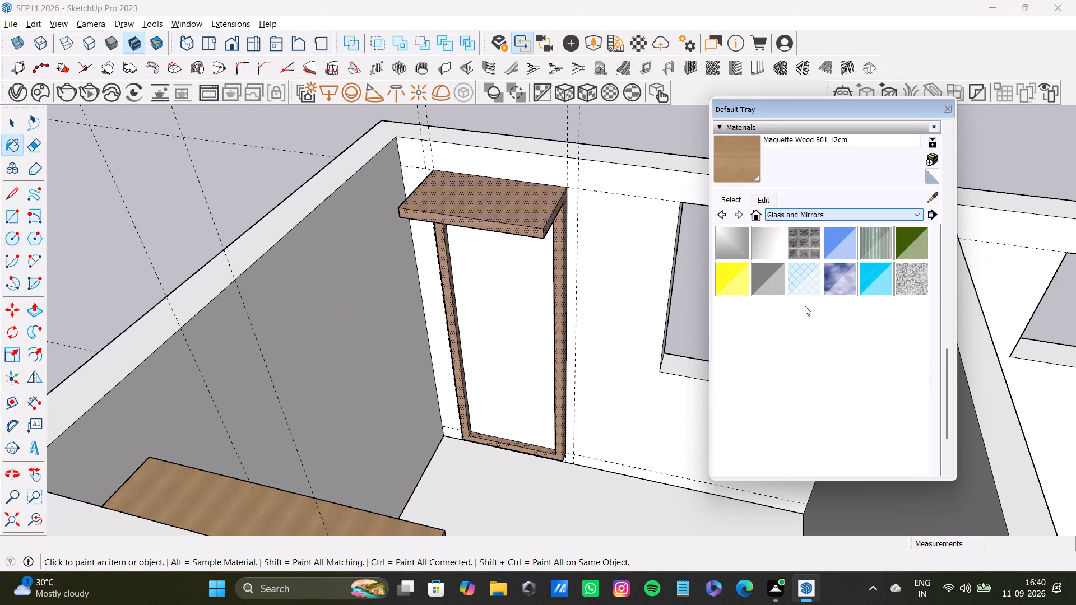
pyautogui.click(726, 250)
pyautogui.click(514, 312)
pyautogui.scroll(-5, 514, 312)
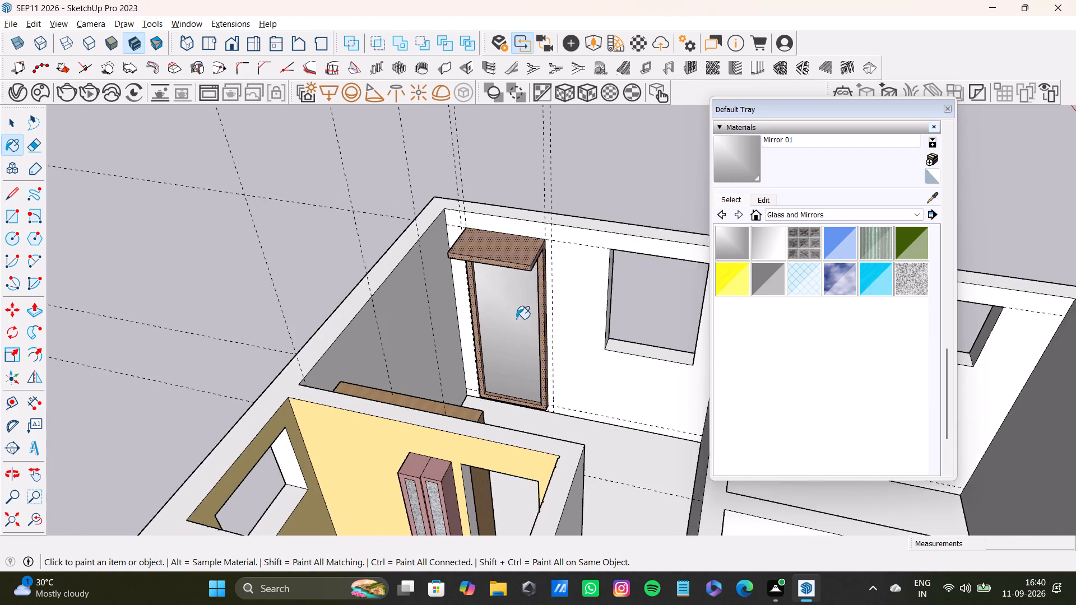
pyautogui.scroll(-3, 516, 319)
pyautogui.moveTo(541, 333); pyautogui.dragTo(246, 418, button='middle')
pyautogui.scroll(1, 343, 377)
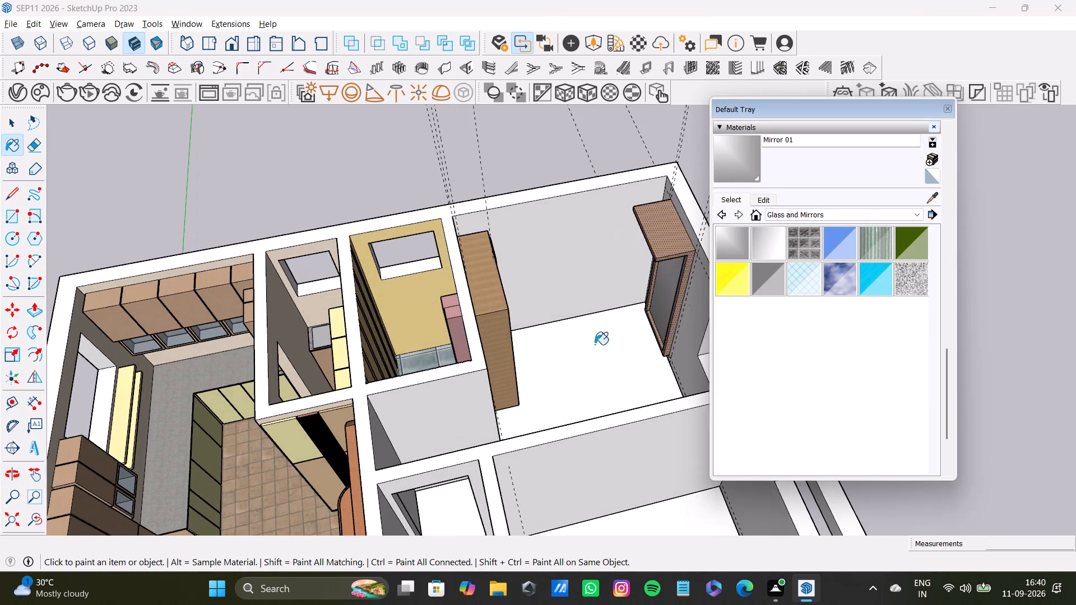
pyautogui.click(948, 109)
pyautogui.press('space')
# Paint the corner bedroom's wall faces, including those of its entrance passage, with Formica Laminate Light from the Synthetic Surfaces collection.
pyautogui.scroll(-4, 775, 244)
pyautogui.scroll(8, 683, 305)
pyautogui.moveTo(628, 283); pyautogui.dragTo(634, 271, button='middle')
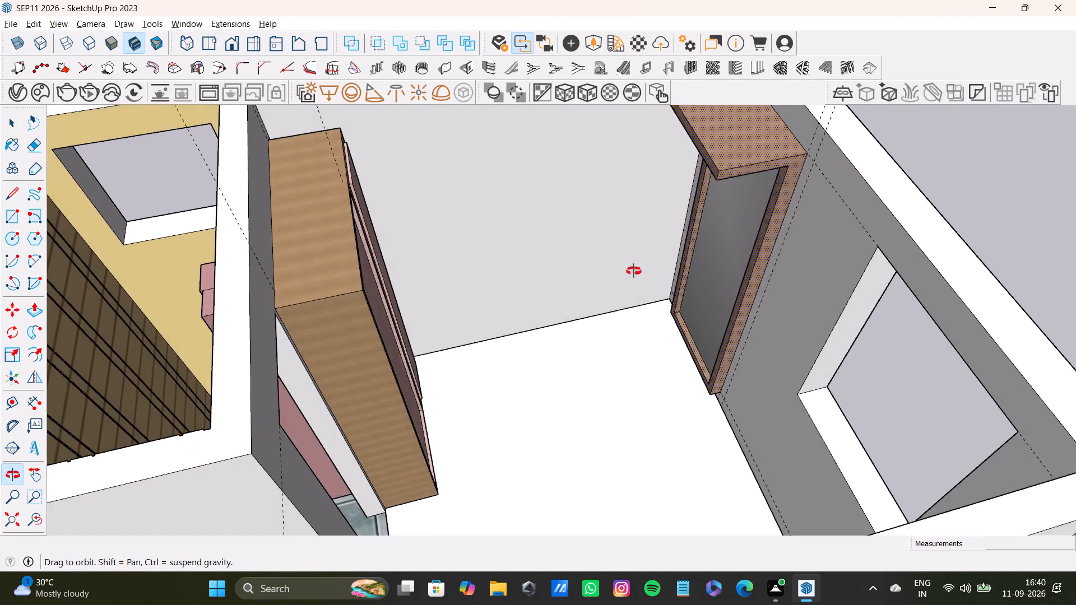
pyautogui.moveTo(634, 271); pyautogui.dragTo(562, 269, button='middle')
pyautogui.click(527, 230)
pyautogui.keyDown('shift'); pyautogui.scroll(-7, 531, 268); pyautogui.keyUp('shift')
pyautogui.keyDown('shift'); pyautogui.scroll(7, 602, 297); pyautogui.keyUp('shift')
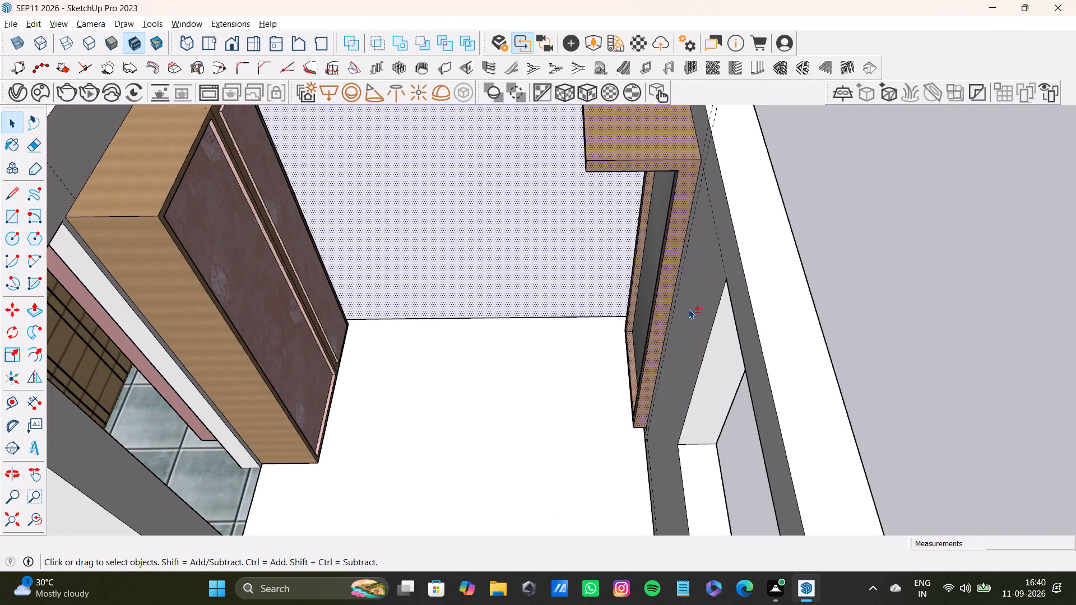
pyautogui.keyDown('shift'); pyautogui.click(688, 309); pyautogui.keyUp('shift')
pyautogui.keyDown('shift'); pyautogui.scroll(-7, 685, 318); pyautogui.keyUp('shift')
pyautogui.keyDown('shift'); pyautogui.moveTo(667, 354); pyautogui.dragTo(332, 380, button='middle'); pyautogui.keyUp('shift')
pyautogui.keyDown('shift'); pyautogui.scroll(2, 415, 254); pyautogui.keyUp('shift')
pyautogui.keyDown('shift'); pyautogui.click(434, 165); pyautogui.keyUp('shift')
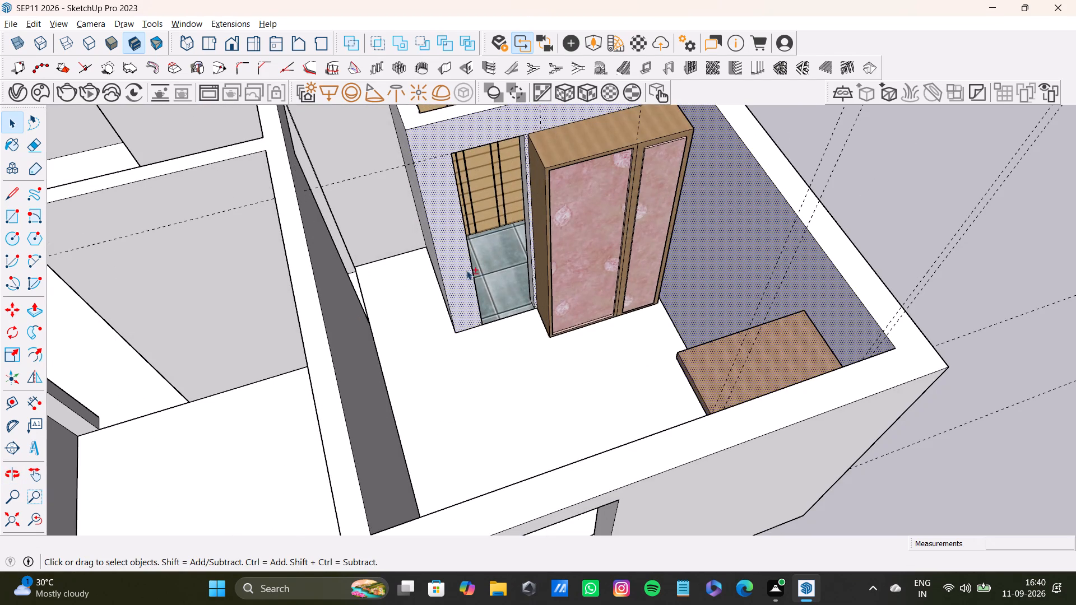
pyautogui.moveTo(560, 322); pyautogui.dragTo(281, 321, button='middle')
pyautogui.keyDown('shift'); pyautogui.click(350, 188); pyautogui.keyUp('shift')
pyautogui.keyDown('shift'); pyautogui.scroll(-3, 422, 228); pyautogui.keyUp('shift')
pyautogui.keyDown('shift'); pyautogui.moveTo(438, 278); pyautogui.dragTo(510, 462, button='middle'); pyautogui.keyUp('shift')
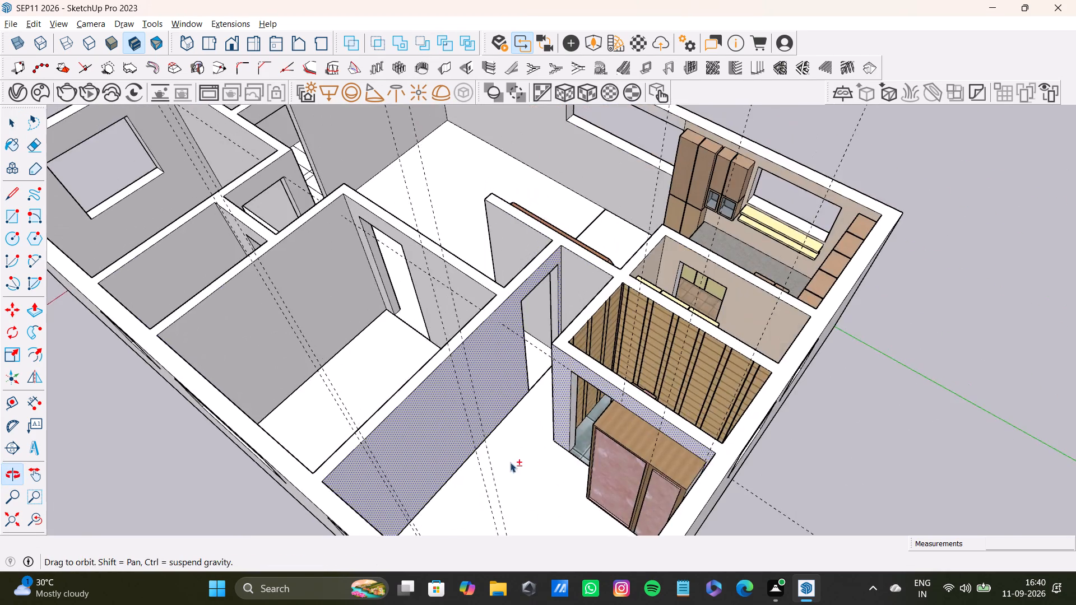
pyautogui.keyDown('shift'); pyautogui.moveTo(510, 462); pyautogui.dragTo(510, 464, button='middle'); pyautogui.keyUp('shift')
pyautogui.keyDown('shift'); pyautogui.scroll(3, 556, 305); pyautogui.keyUp('shift')
pyautogui.moveTo(500, 321); pyautogui.dragTo(680, 331, button='middle')
pyautogui.keyDown('shift'); pyautogui.scroll(3, 616, 294); pyautogui.keyUp('shift')
pyautogui.keyDown('shift'); pyautogui.click(619, 271); pyautogui.keyUp('shift')
pyautogui.moveTo(627, 360); pyautogui.dragTo(714, 349, button='middle')
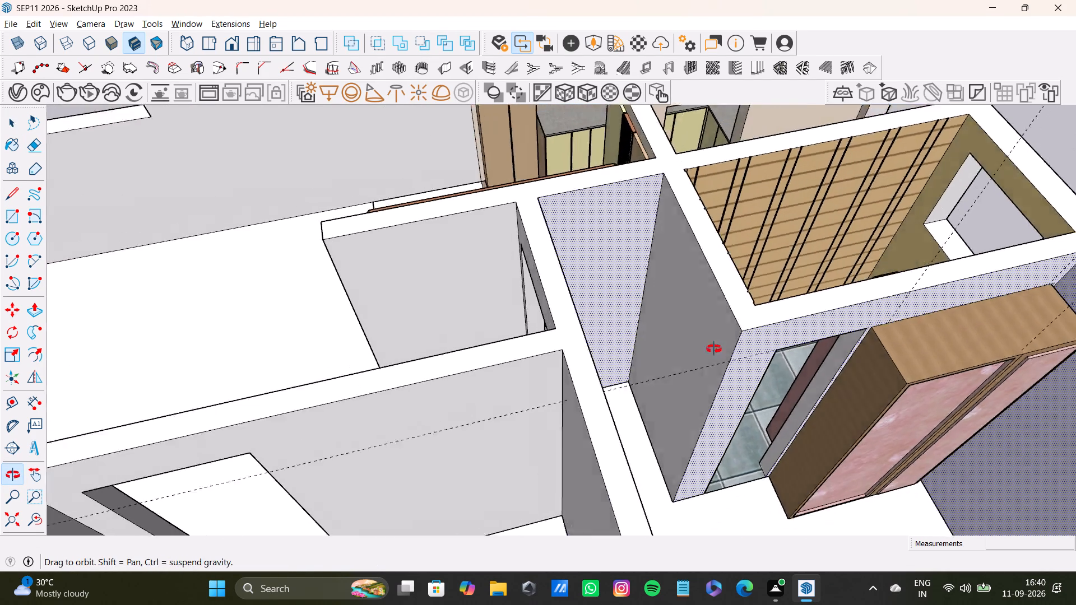
pyautogui.moveTo(714, 349); pyautogui.dragTo(744, 345, button='middle')
pyautogui.keyDown('shift'); pyautogui.click(727, 288); pyautogui.keyUp('shift')
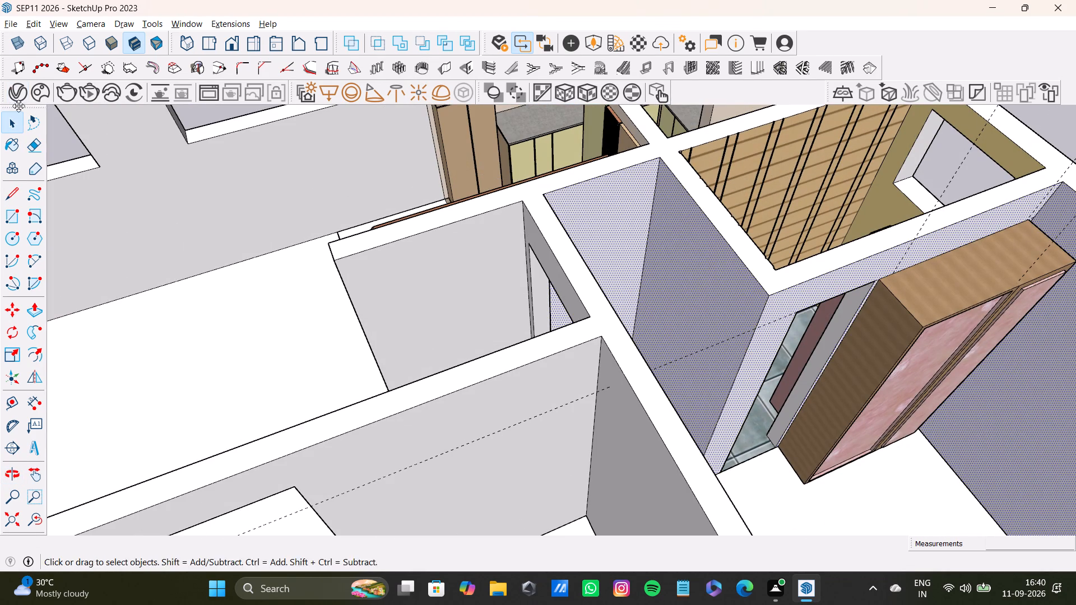
pyautogui.keyDown('shift'); pyautogui.click(11, 148); pyautogui.keyUp('shift')
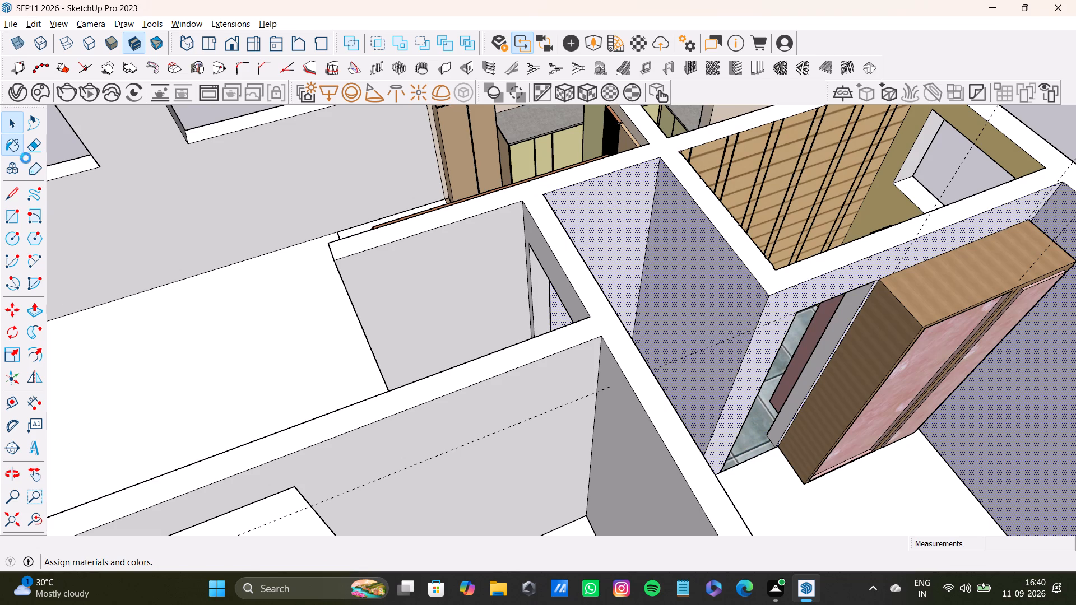
pyautogui.keyDown('shift'); pyautogui.click(793, 211); pyautogui.keyUp('shift')
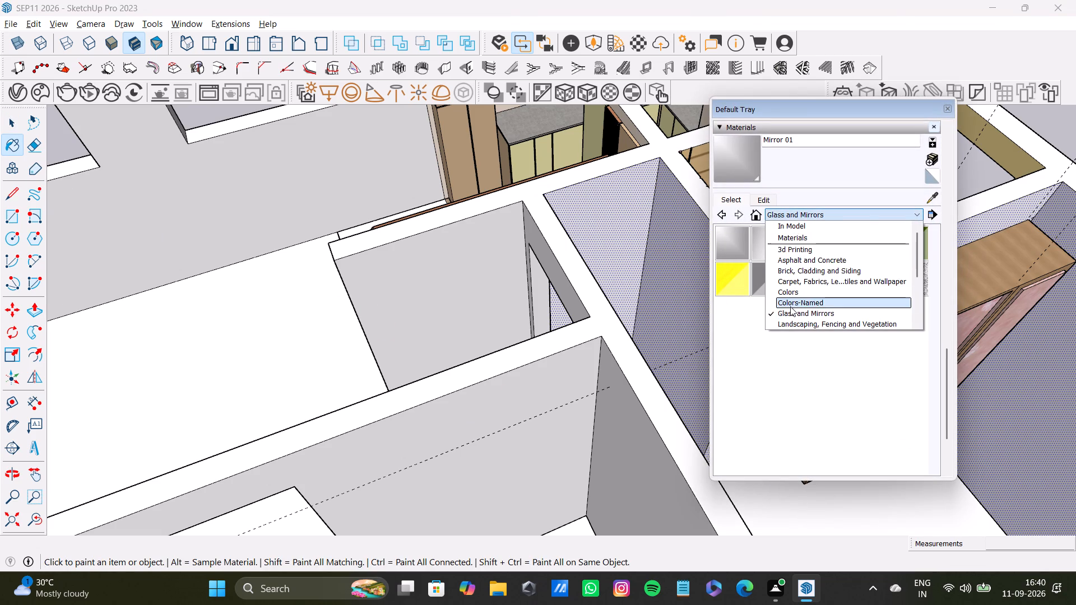
pyautogui.keyDown('shift'); pyautogui.scroll(-1, 790, 307); pyautogui.keyUp('shift')
pyautogui.keyDown('shift'); pyautogui.click(806, 282); pyautogui.keyUp('shift')
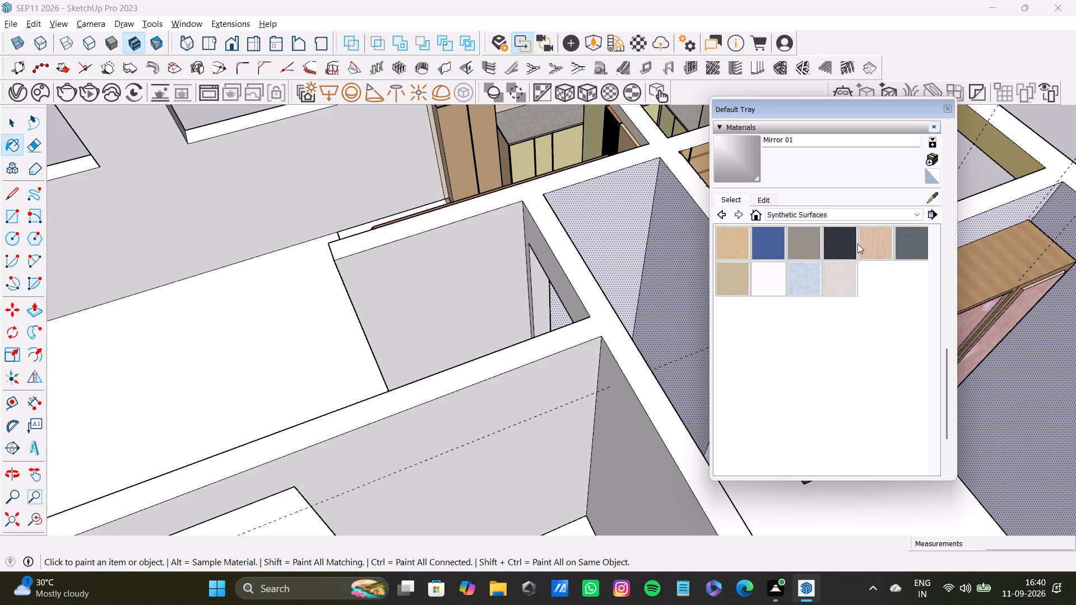
pyautogui.click(880, 248)
pyautogui.click(662, 230)
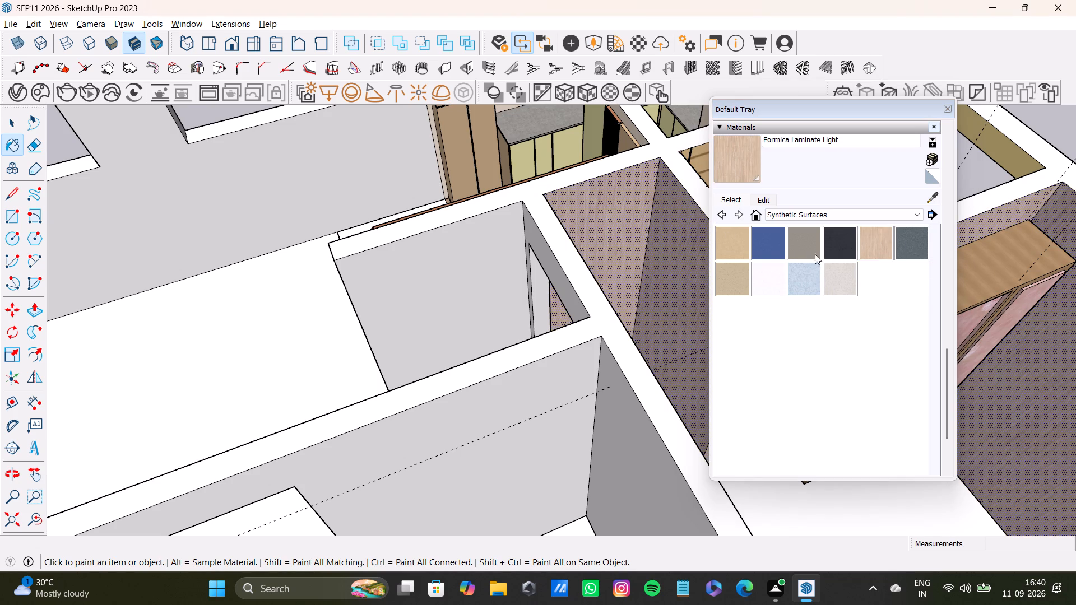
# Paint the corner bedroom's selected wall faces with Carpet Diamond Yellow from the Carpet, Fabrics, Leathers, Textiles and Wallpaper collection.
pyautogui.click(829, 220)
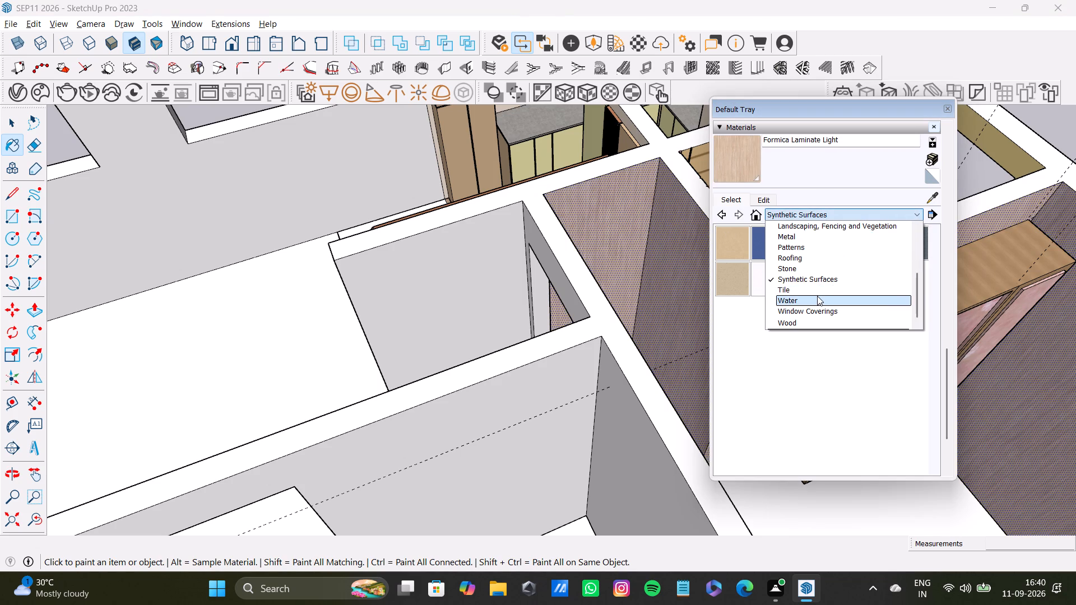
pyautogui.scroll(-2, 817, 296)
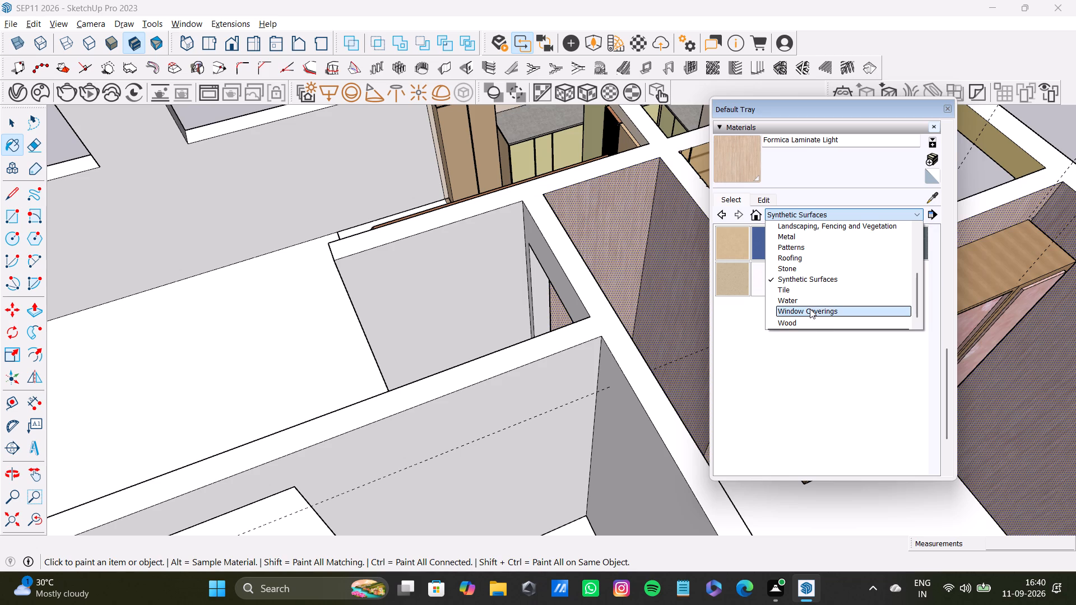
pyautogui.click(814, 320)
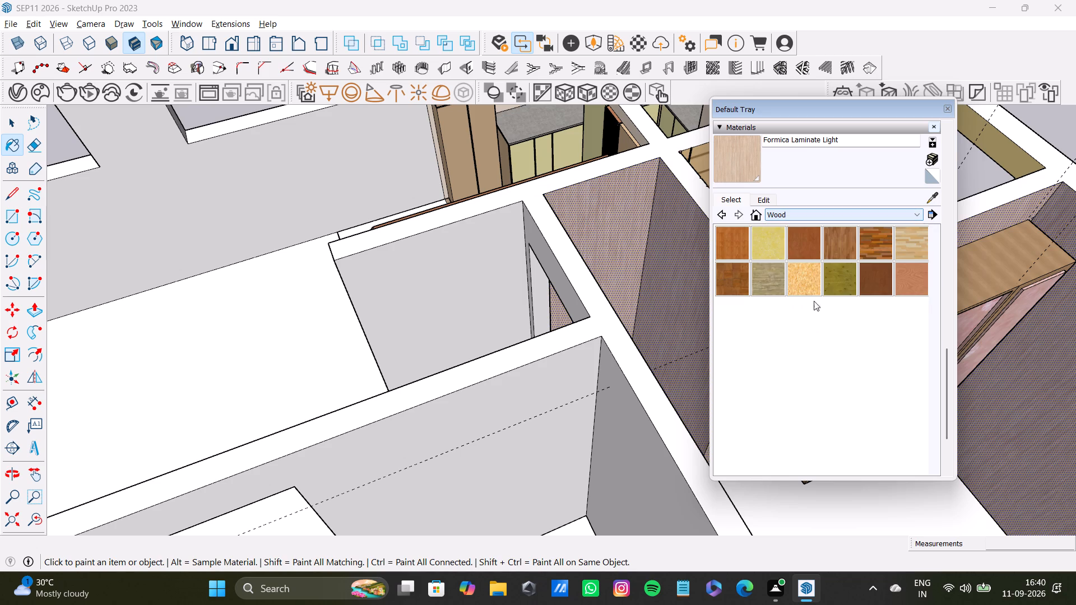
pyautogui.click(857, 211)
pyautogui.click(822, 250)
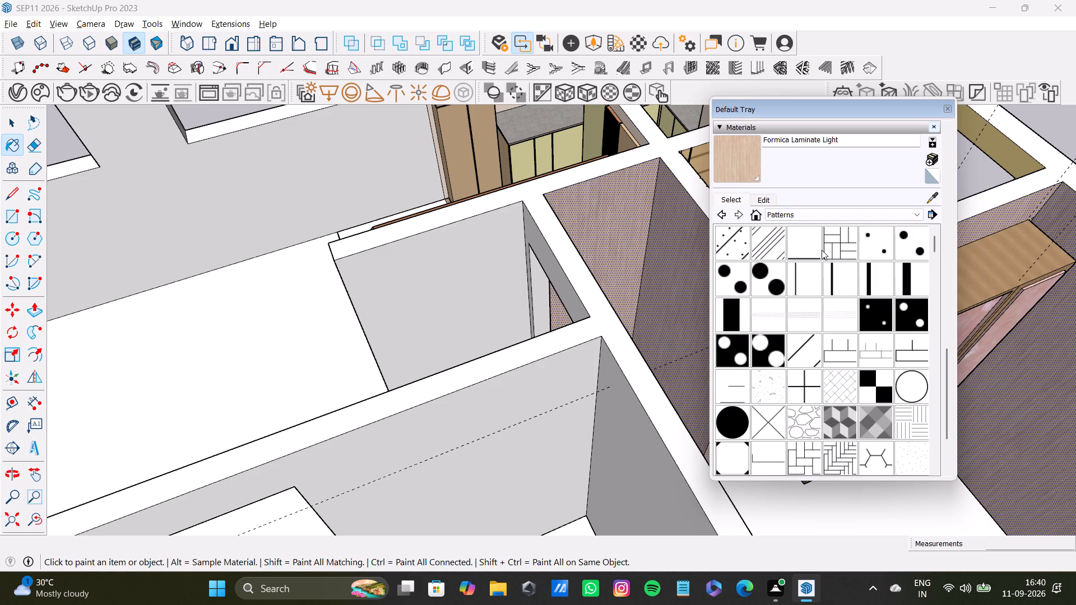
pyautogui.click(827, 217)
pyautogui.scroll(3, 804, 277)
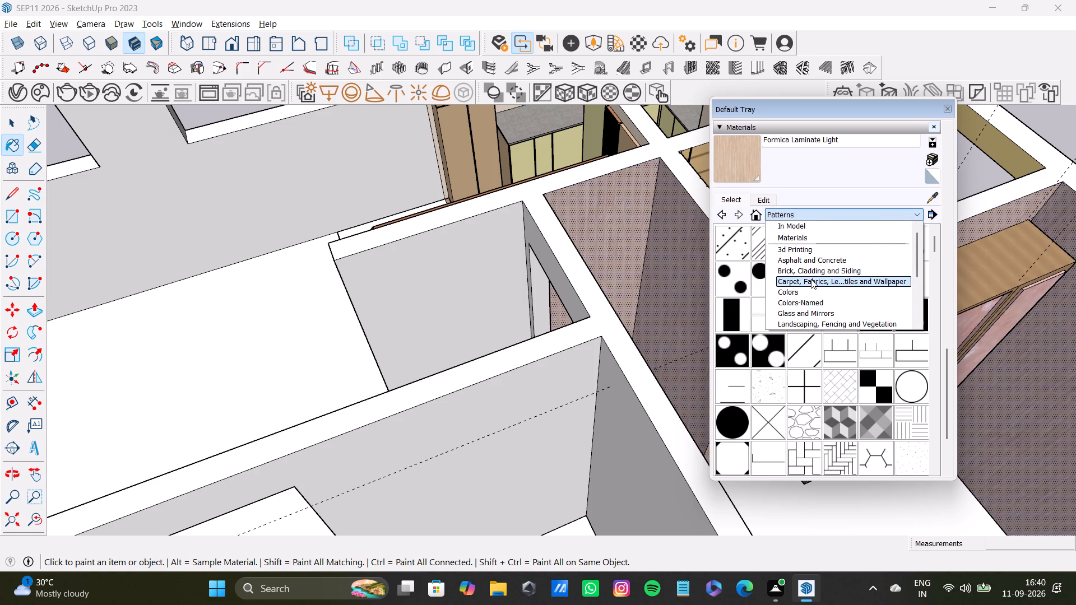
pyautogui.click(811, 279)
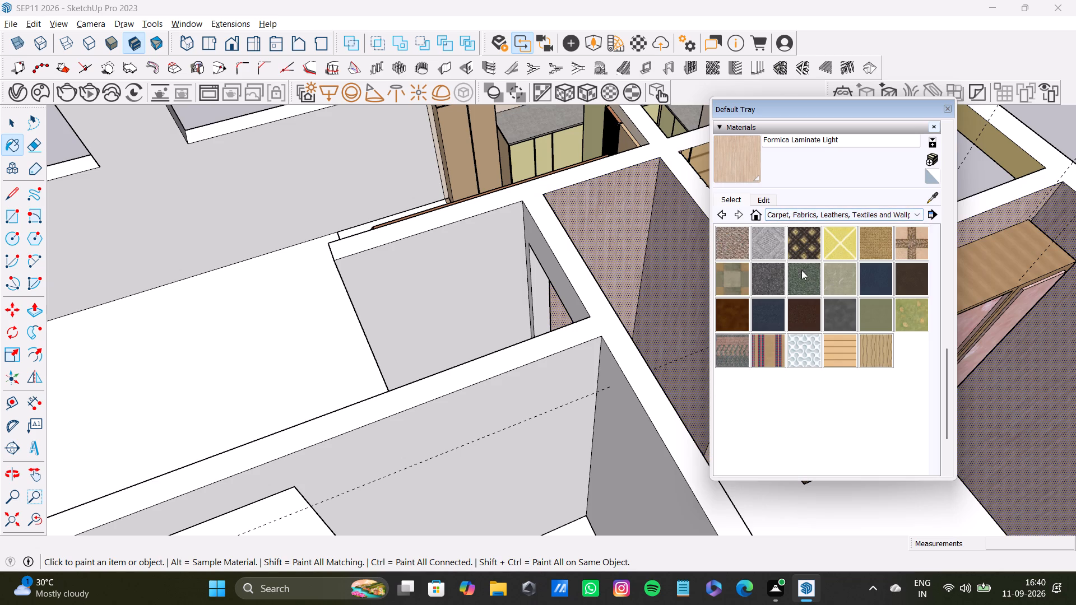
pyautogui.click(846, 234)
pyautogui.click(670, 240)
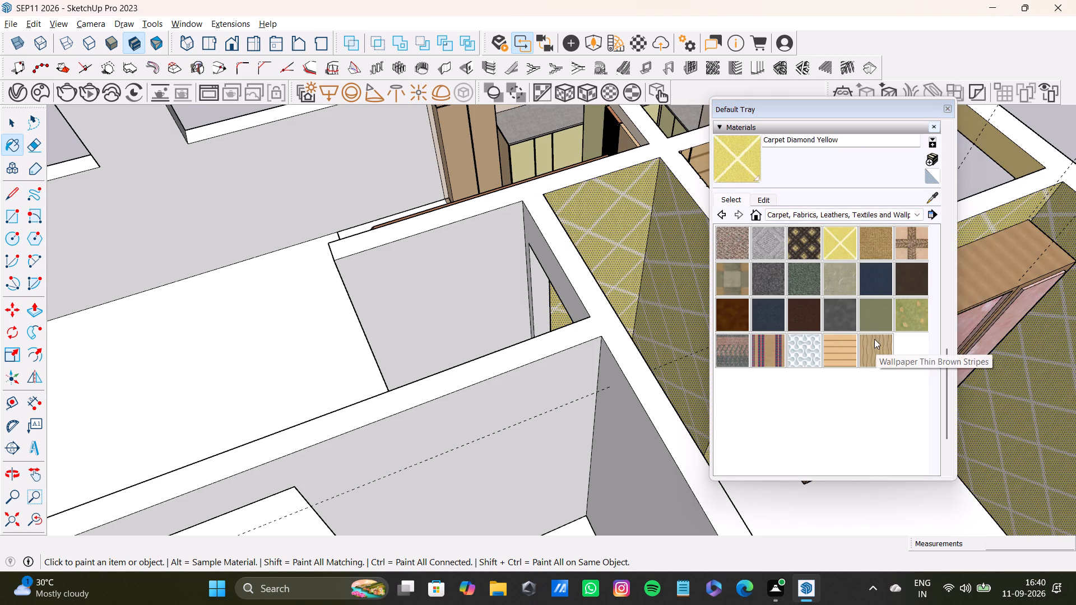
# Repaint the corner bedroom's selected wall faces with 0048_PaleGoldenrod from the Colors-Named collection.
pyautogui.click(829, 216)
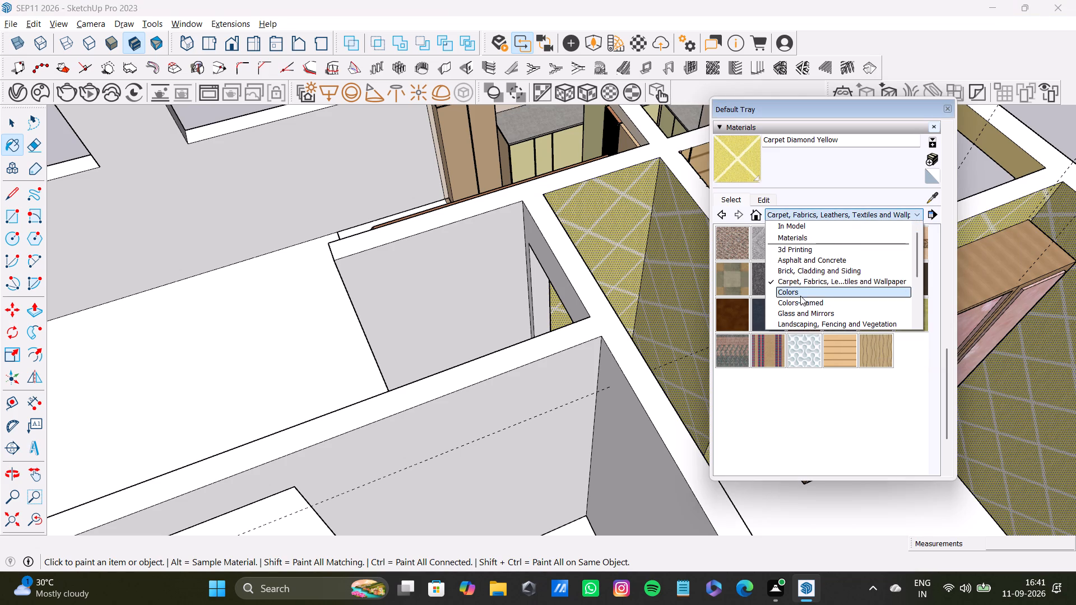
pyautogui.click(801, 304)
pyautogui.scroll(-2, 842, 351)
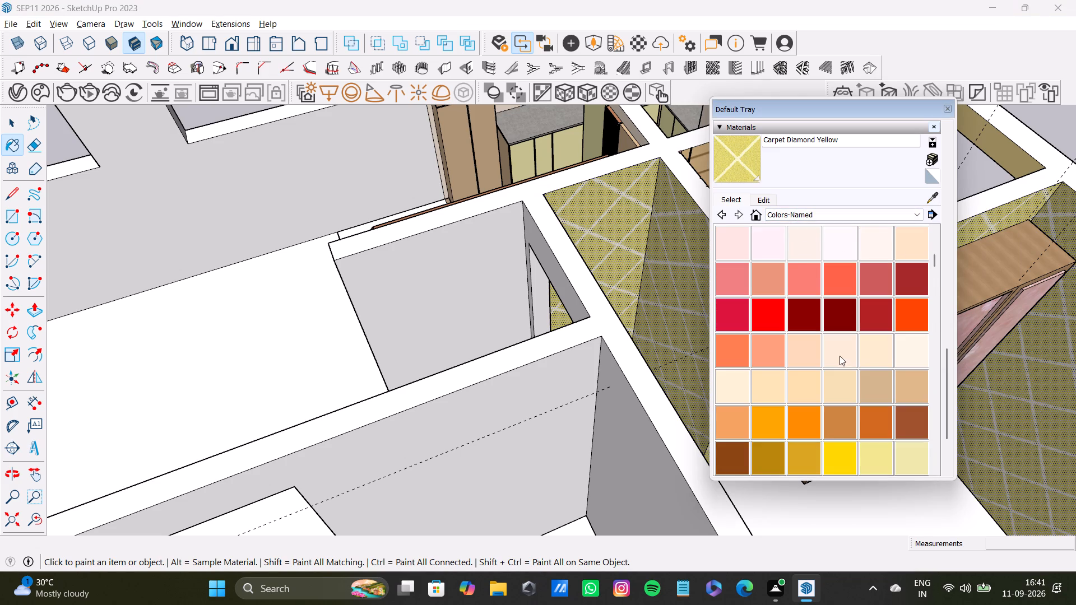
pyautogui.scroll(-3, 839, 357)
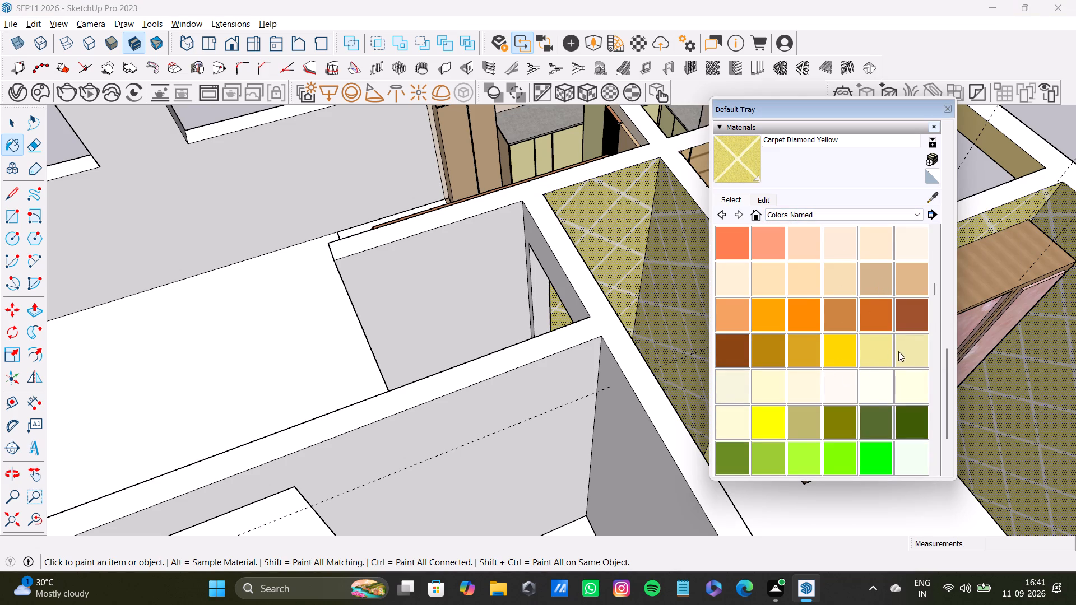
pyautogui.click(911, 354)
pyautogui.click(702, 277)
pyautogui.scroll(-6, 684, 300)
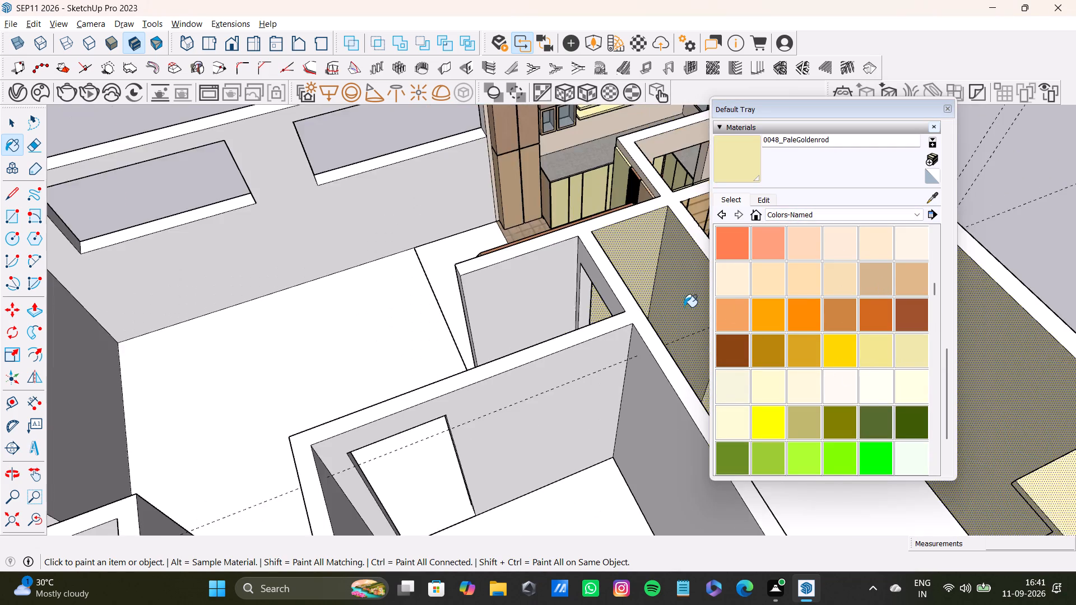
pyautogui.scroll(-6, 684, 307)
pyautogui.moveTo(683, 320); pyautogui.dragTo(153, 391, button='middle')
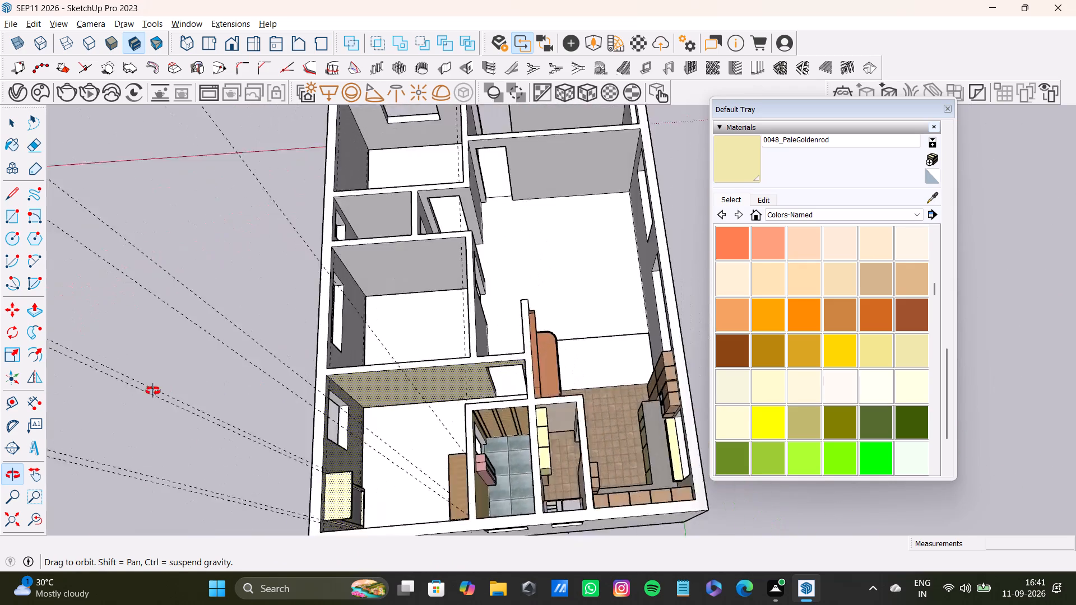
pyautogui.moveTo(153, 391); pyautogui.dragTo(0, 367, button='middle')
pyautogui.scroll(1, 611, 342)
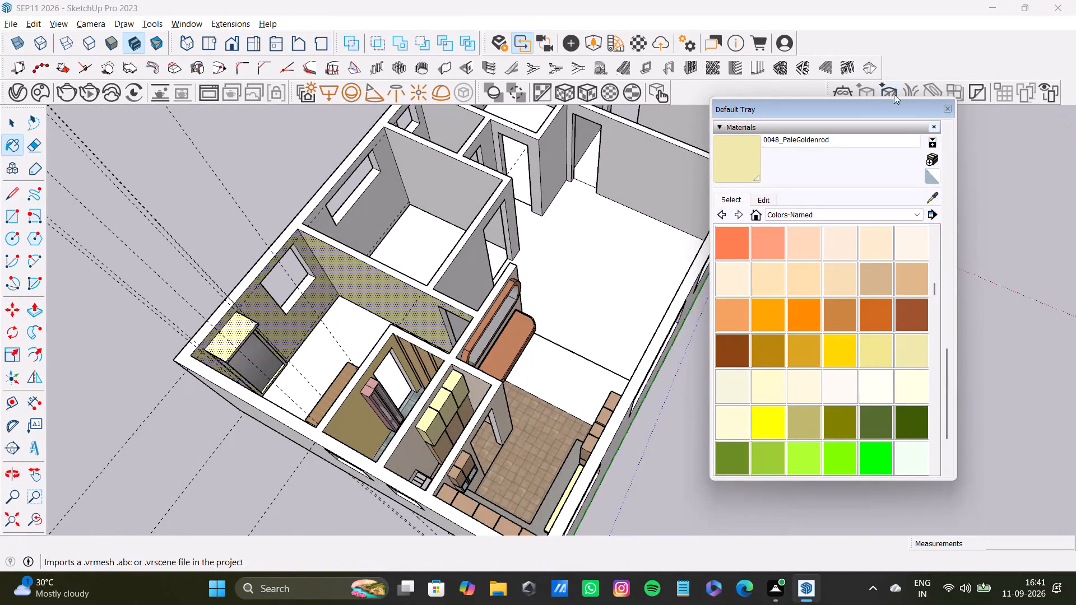
pyautogui.click(951, 111)
# Open the corner bedroom's floor for editing and paint its face from the Tile collection, trying Tile Limestone Large before applying Tile Ceramic Natural.
pyautogui.scroll(-4, 346, 362)
pyautogui.moveTo(362, 362); pyautogui.dragTo(484, 309, button='middle')
pyautogui.scroll(10, 443, 318)
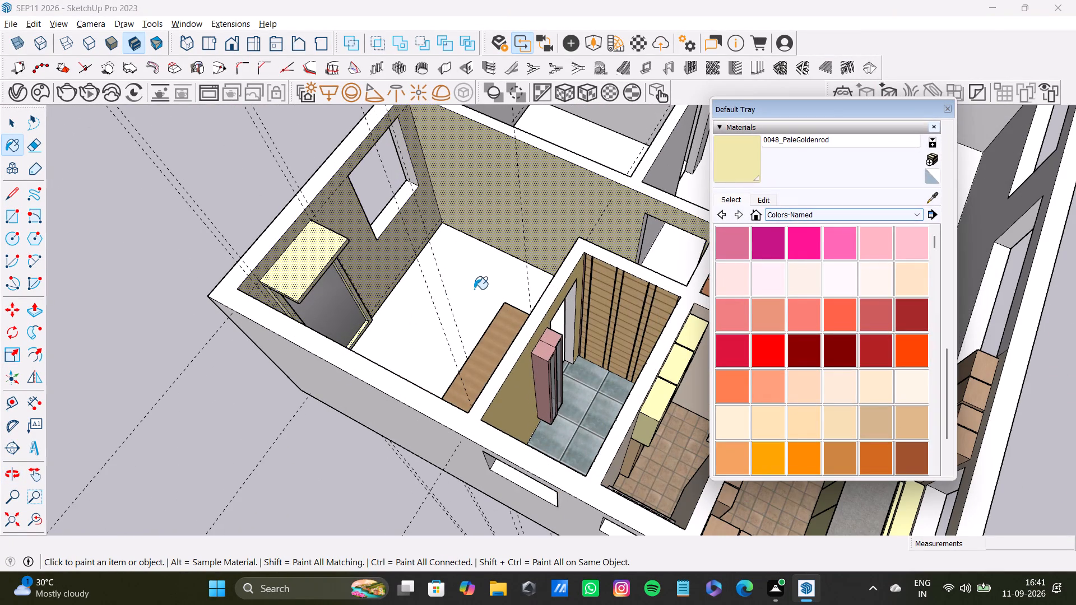
pyautogui.press('space')
pyautogui.click(472, 286)
pyautogui.tripleClick(474, 285)
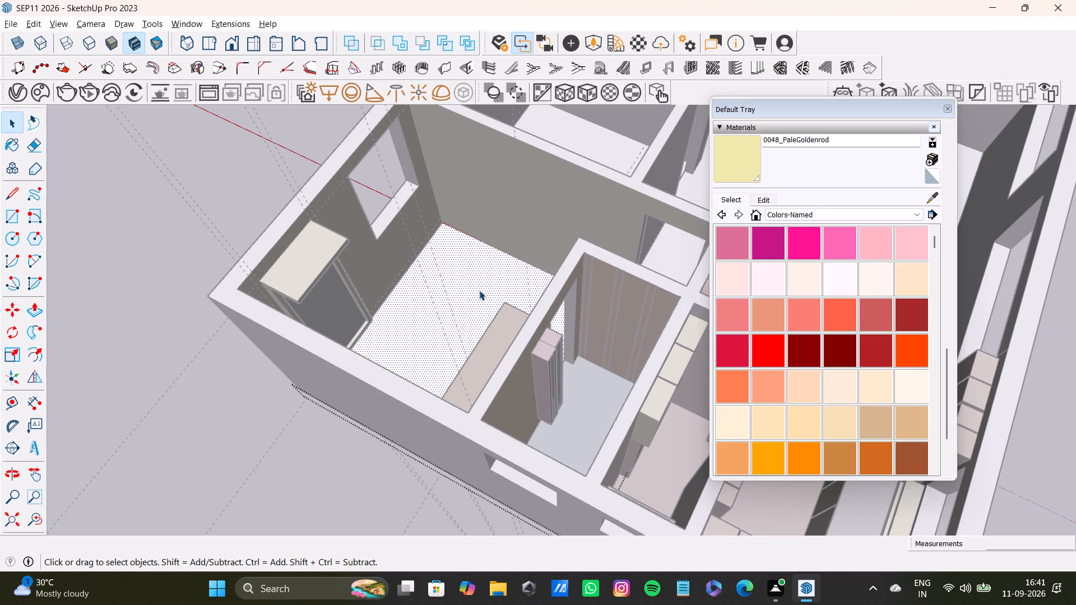
pyautogui.click(840, 218)
pyautogui.scroll(-3, 812, 306)
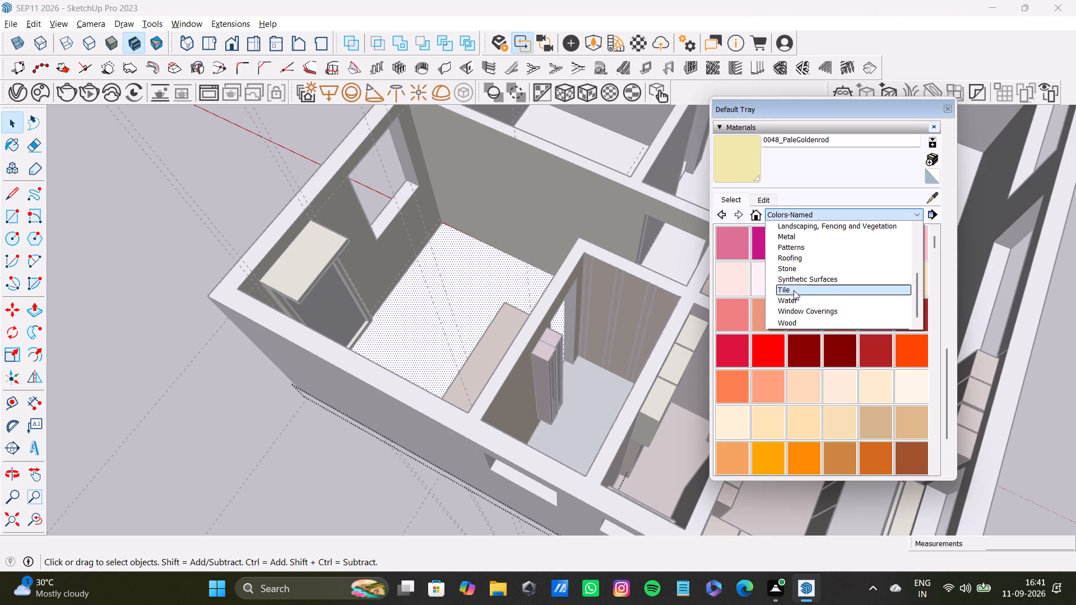
pyautogui.click(795, 289)
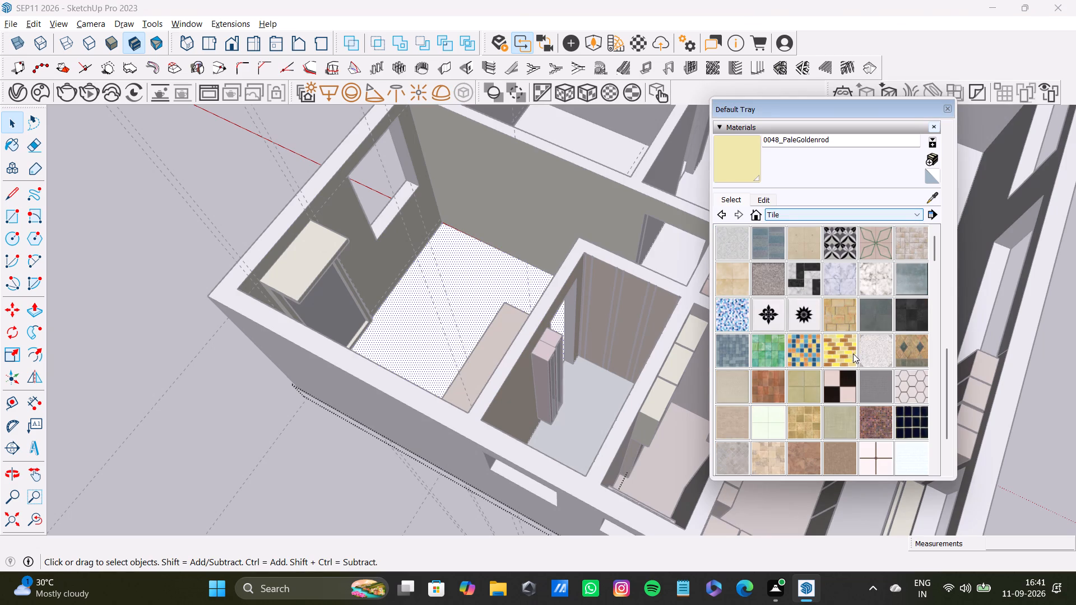
pyautogui.click(774, 429)
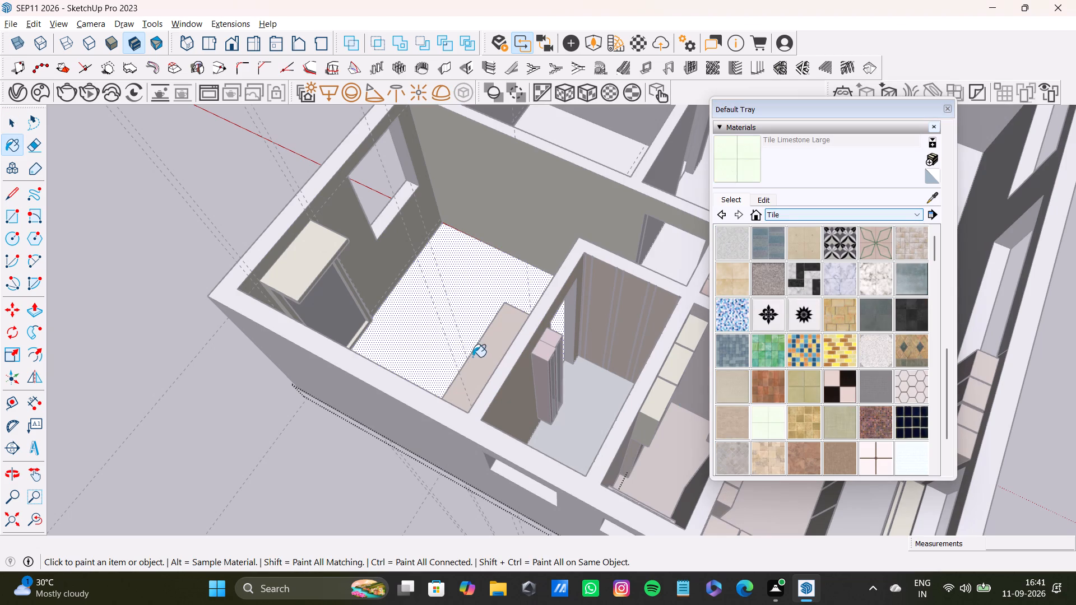
pyautogui.click(443, 320)
pyautogui.click(809, 380)
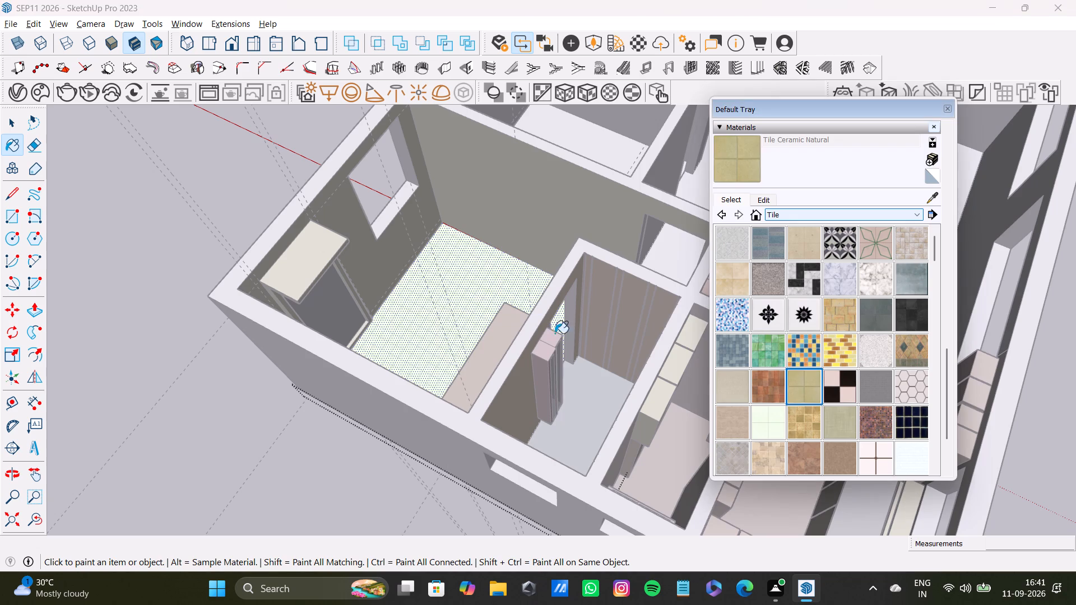
pyautogui.click(418, 305)
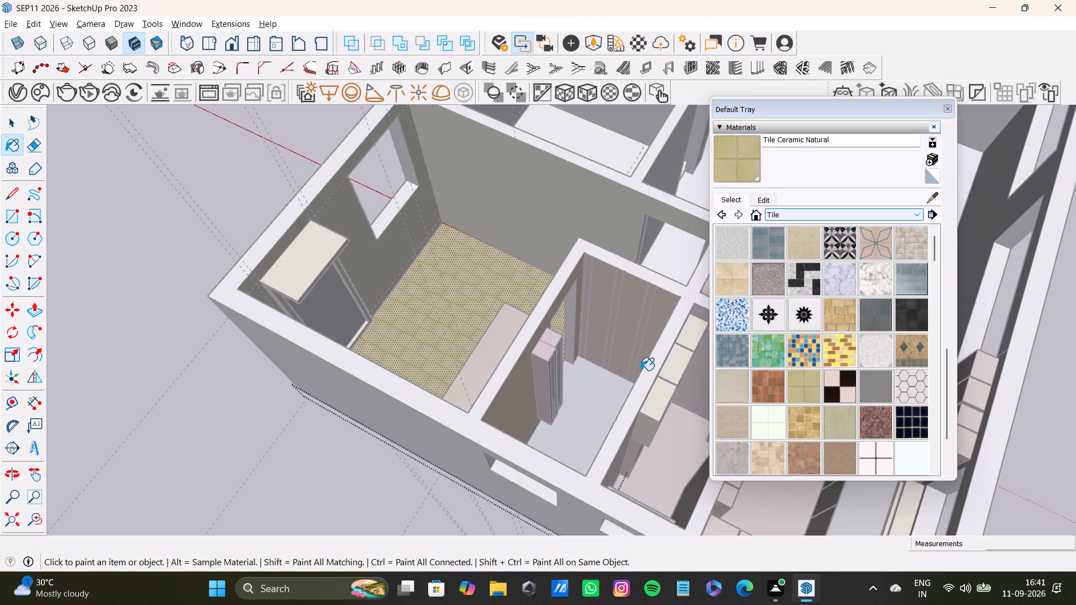
# Set the Tile Ceramic Natural texture size to 3' by 3', close the materials tray and leave the floor's editing context.
pyautogui.click(767, 201)
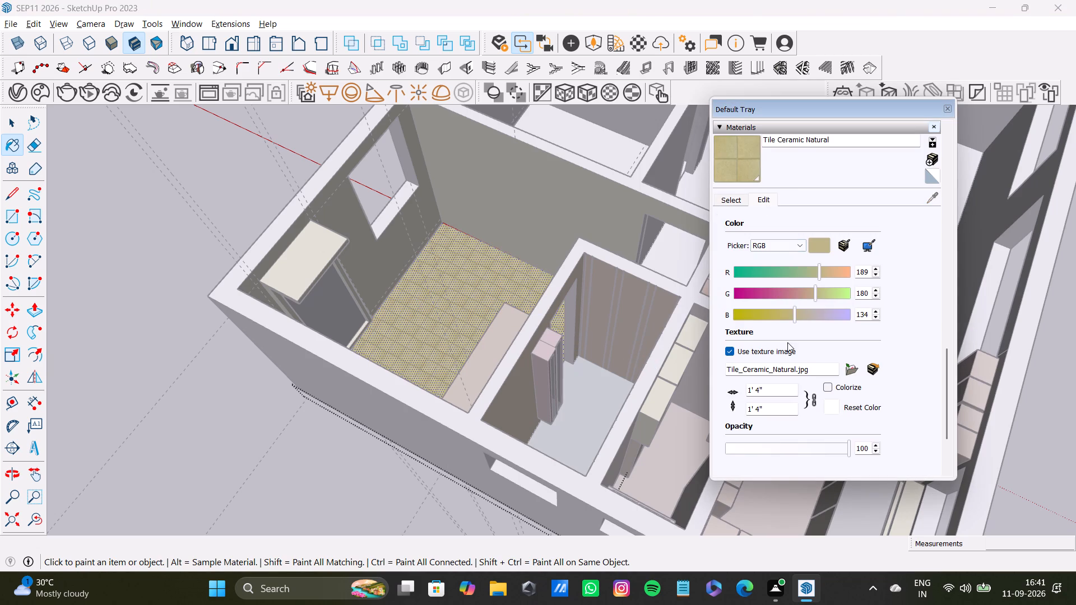
pyautogui.click(776, 390)
pyautogui.press('BackSpace')
pyautogui.press('BackSpace')
pyautogui.press('BackSpace')
pyautogui.press('BackSpace')
pyautogui.press('BackSpace')
pyautogui.press('BackSpace')
pyautogui.press('BackSpace')
pyautogui.press('BackSpace')
pyautogui.press('BackSpace')
pyautogui.press('BackSpace')
pyautogui.press('BackSpace')
pyautogui.press('BackSpace')
pyautogui.press('BackSpace')
pyautogui.press('BackSpace')
pyautogui.press('BackSpace')
pyautogui.press('BackSpace')
pyautogui.press('BackSpace')
pyautogui.write("3'")
pyautogui.press('Return')
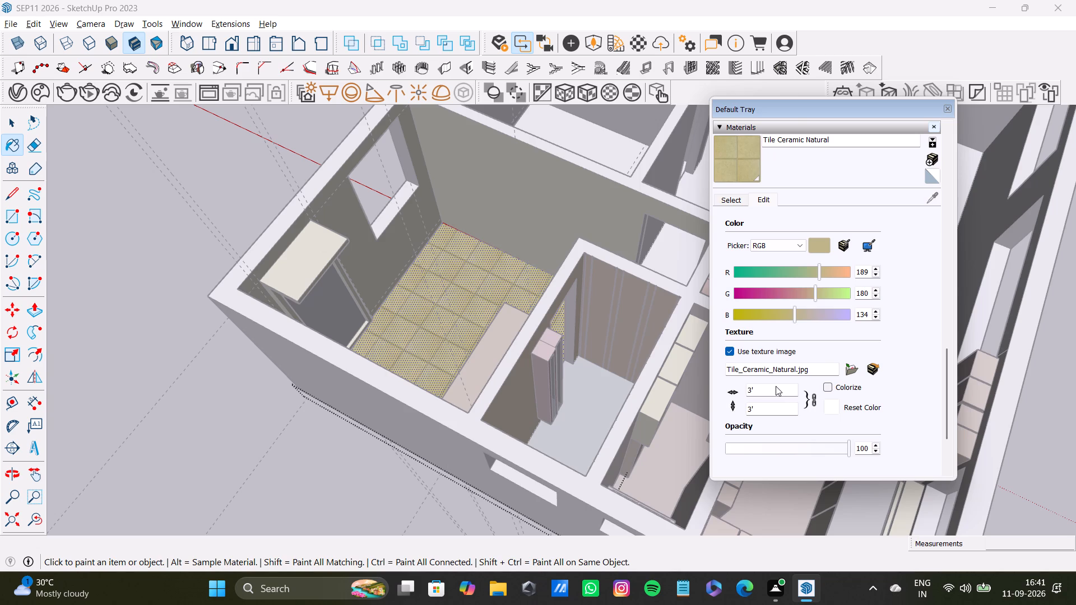
pyautogui.click(946, 110)
pyautogui.scroll(-5, 809, 266)
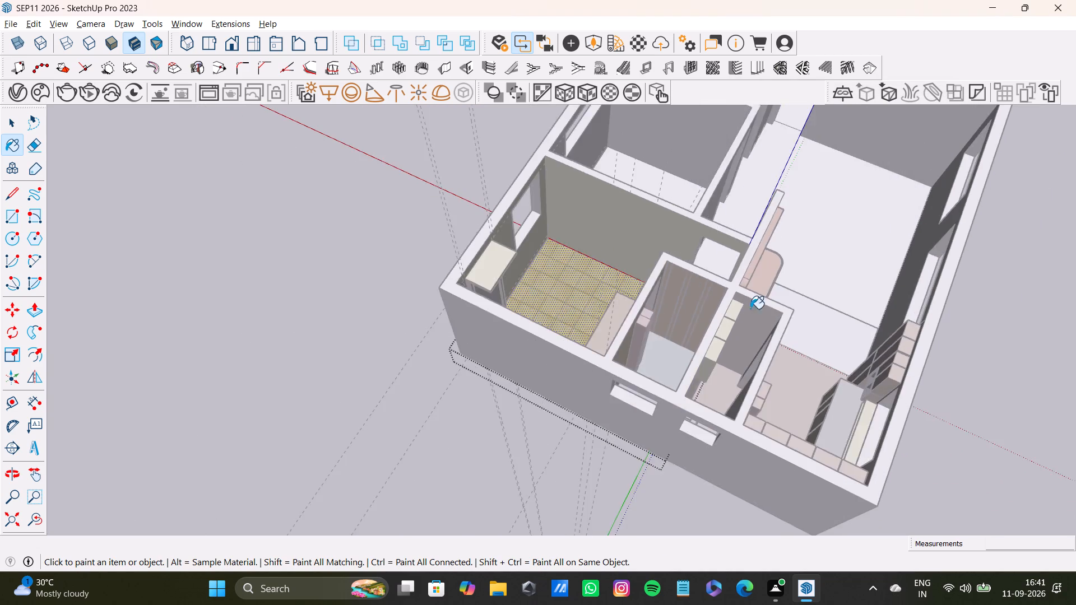
pyautogui.scroll(-2, 750, 309)
pyautogui.press('space')
pyautogui.click(463, 225)
# Reopen the corner bedroom's floor for editing, select its tiled face and bring up the Tile Ceramic Natural material's settings.
pyautogui.scroll(7, 477, 234)
pyautogui.moveTo(650, 316); pyautogui.dragTo(299, 344, button='middle')
pyautogui.scroll(2, 600, 361)
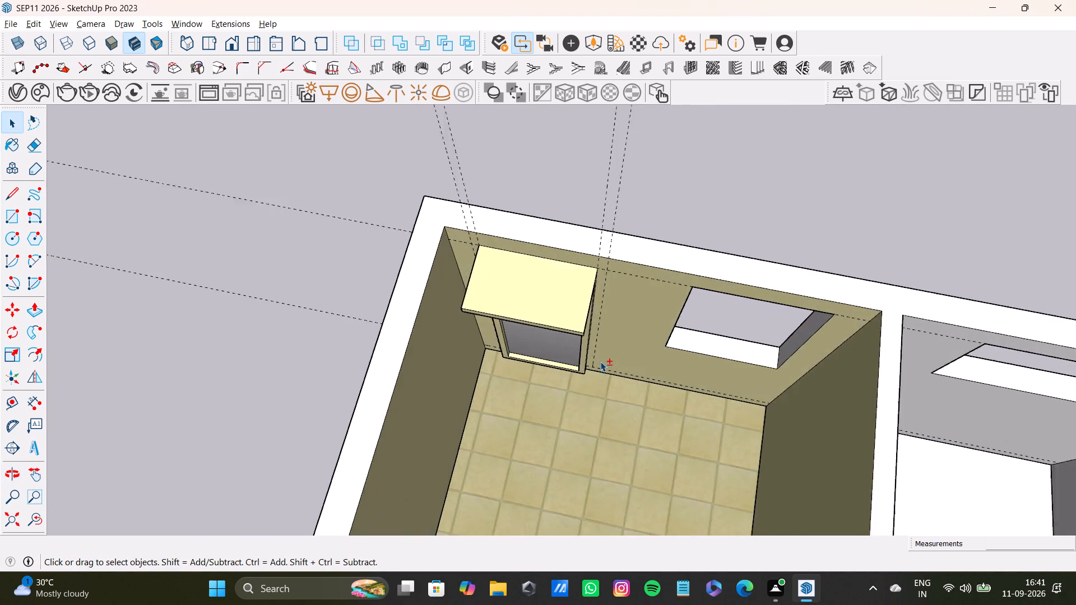
pyautogui.scroll(1, 600, 361)
pyautogui.keyDown('shift'); pyautogui.moveTo(605, 358); pyautogui.dragTo(552, 241, button='middle'); pyautogui.keyUp('shift')
pyautogui.moveTo(585, 285); pyautogui.dragTo(137, 291, button='middle')
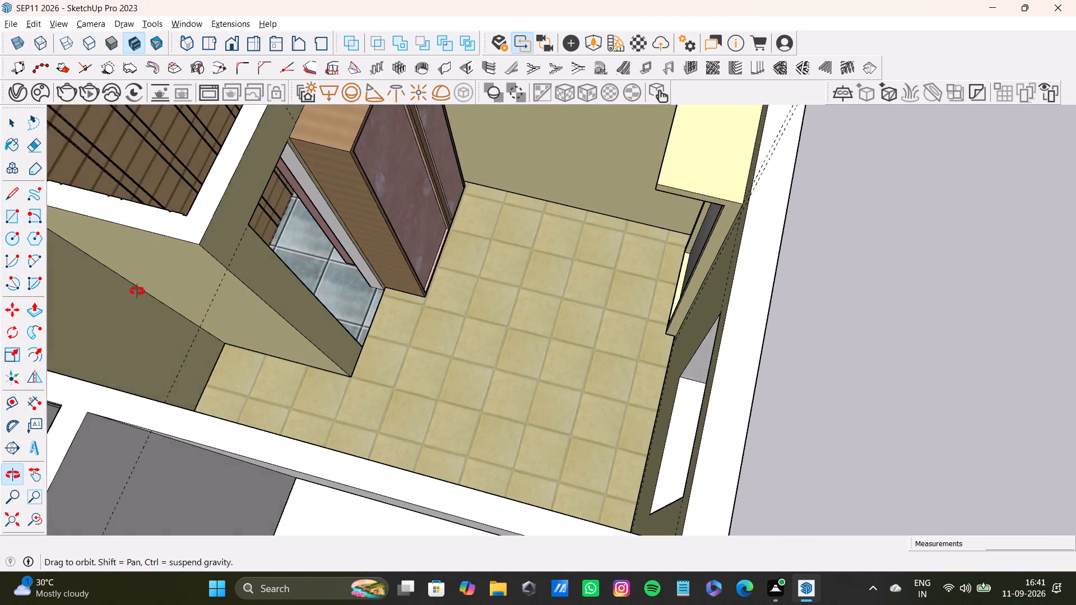
pyautogui.moveTo(137, 291); pyautogui.dragTo(138, 291, button='middle')
pyautogui.scroll(-4, 289, 278)
pyautogui.keyDown('shift'); pyautogui.moveTo(290, 278); pyautogui.dragTo(375, 268, button='middle'); pyautogui.keyUp('shift')
pyautogui.click(565, 329)
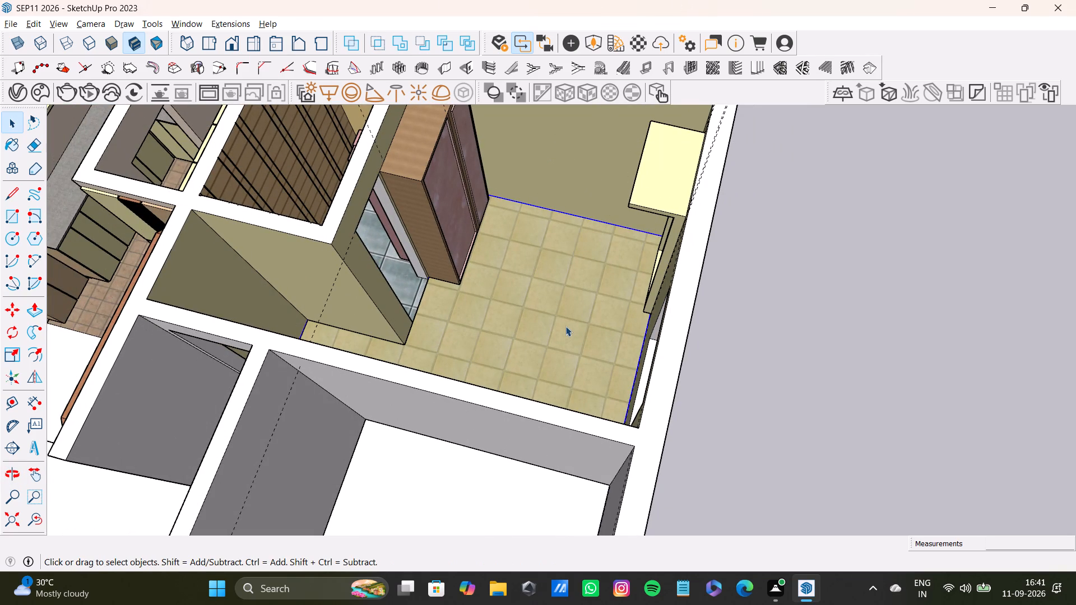
pyautogui.doubleClick(526, 321)
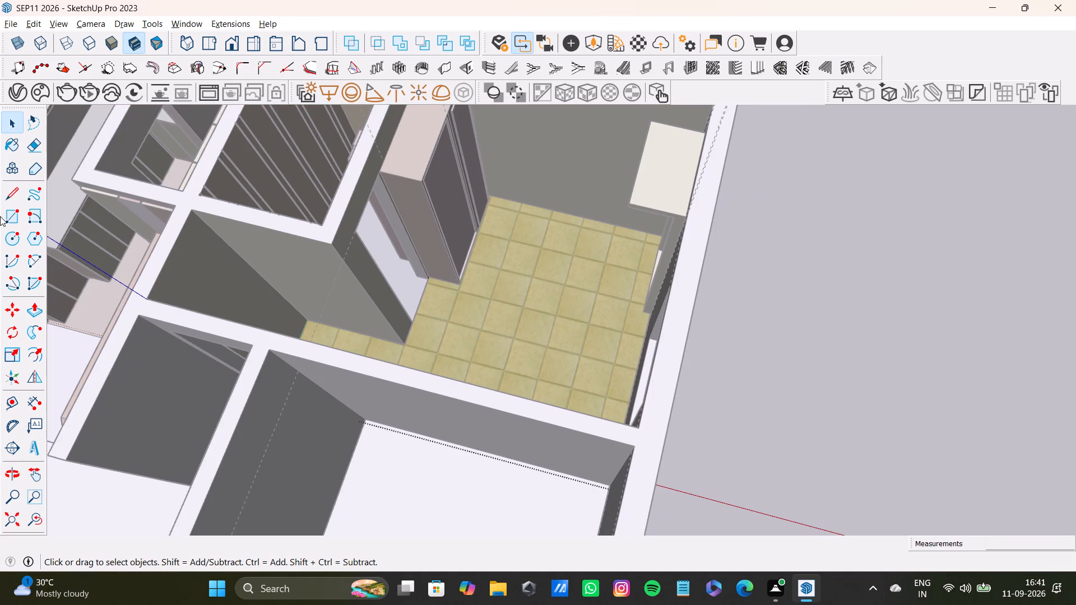
pyautogui.click(529, 320)
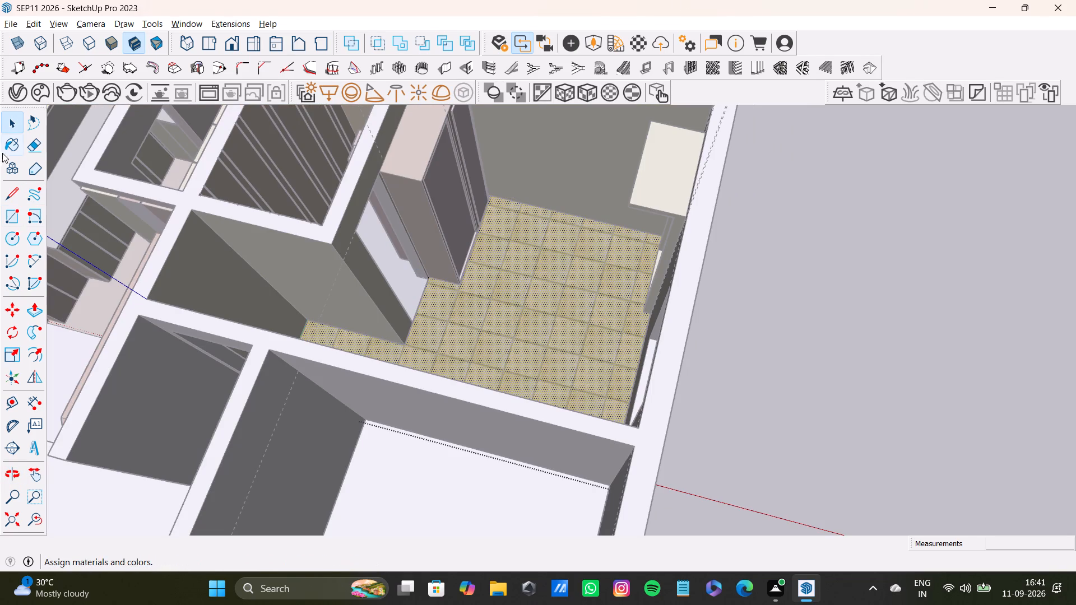
pyautogui.click(3, 145)
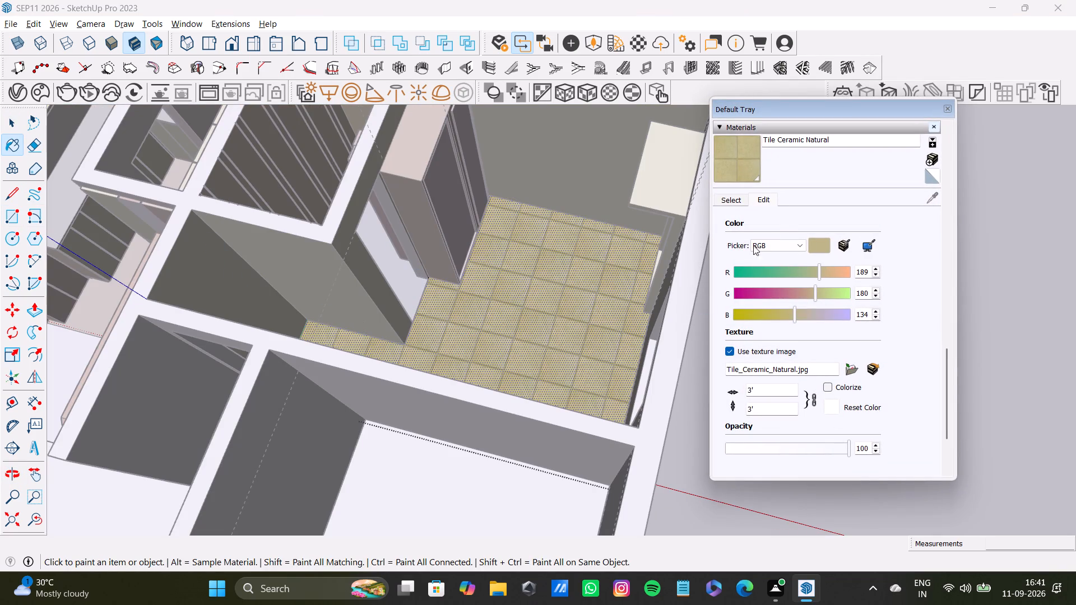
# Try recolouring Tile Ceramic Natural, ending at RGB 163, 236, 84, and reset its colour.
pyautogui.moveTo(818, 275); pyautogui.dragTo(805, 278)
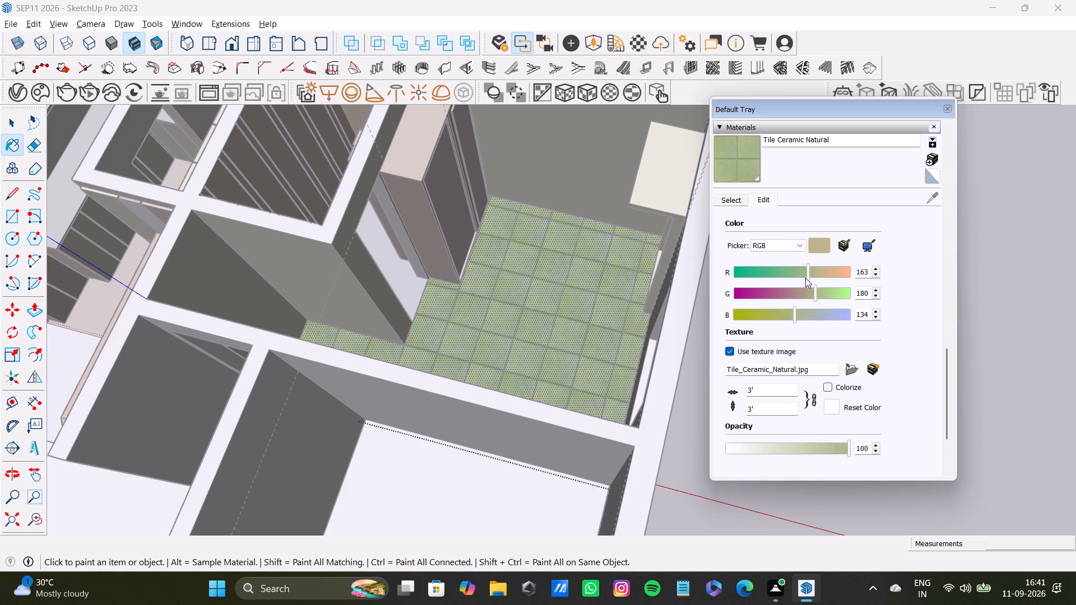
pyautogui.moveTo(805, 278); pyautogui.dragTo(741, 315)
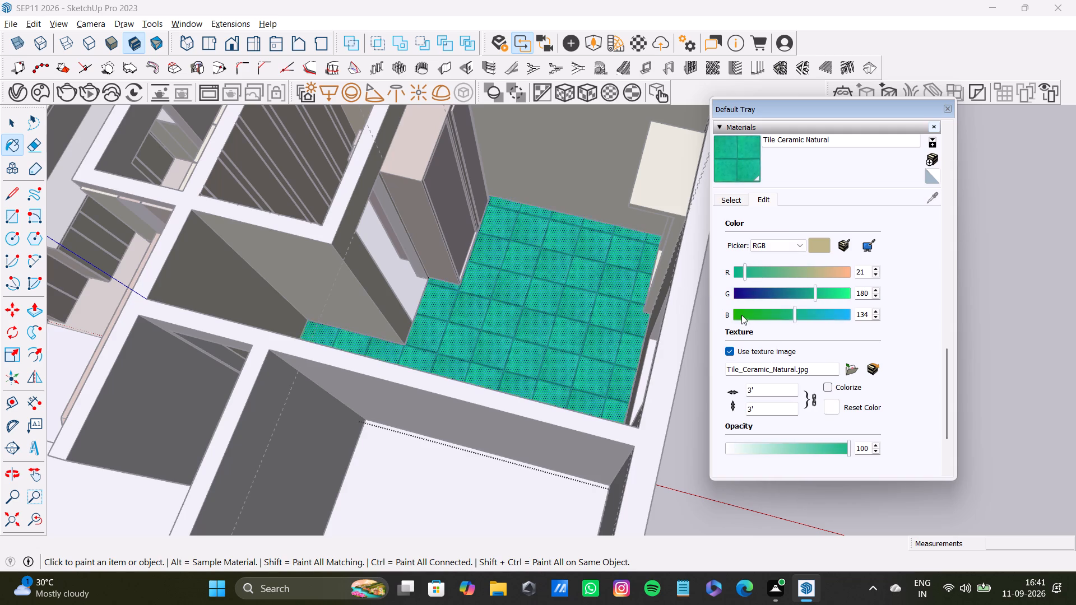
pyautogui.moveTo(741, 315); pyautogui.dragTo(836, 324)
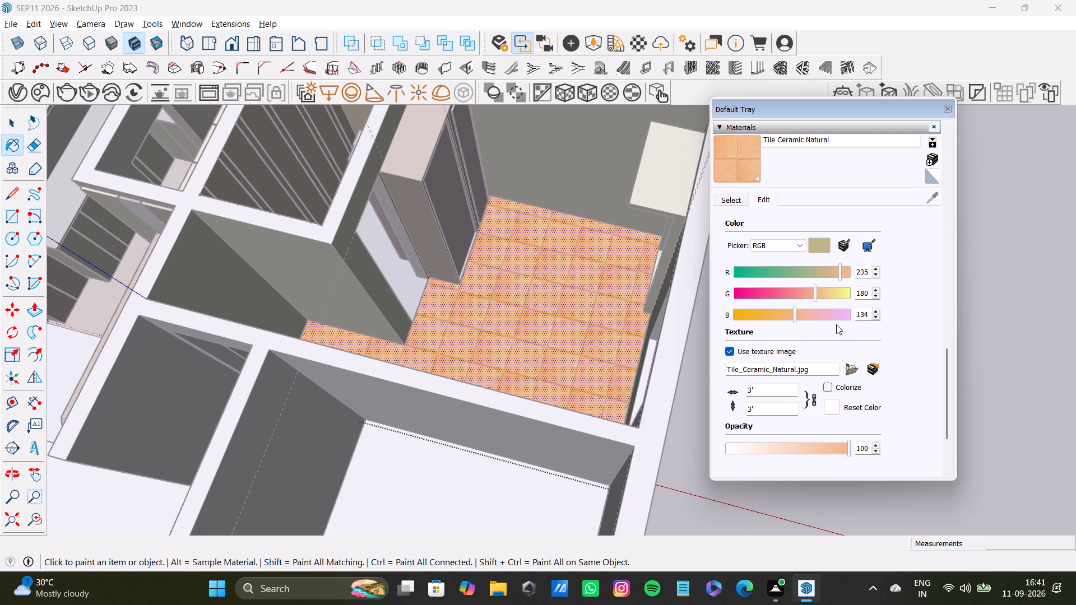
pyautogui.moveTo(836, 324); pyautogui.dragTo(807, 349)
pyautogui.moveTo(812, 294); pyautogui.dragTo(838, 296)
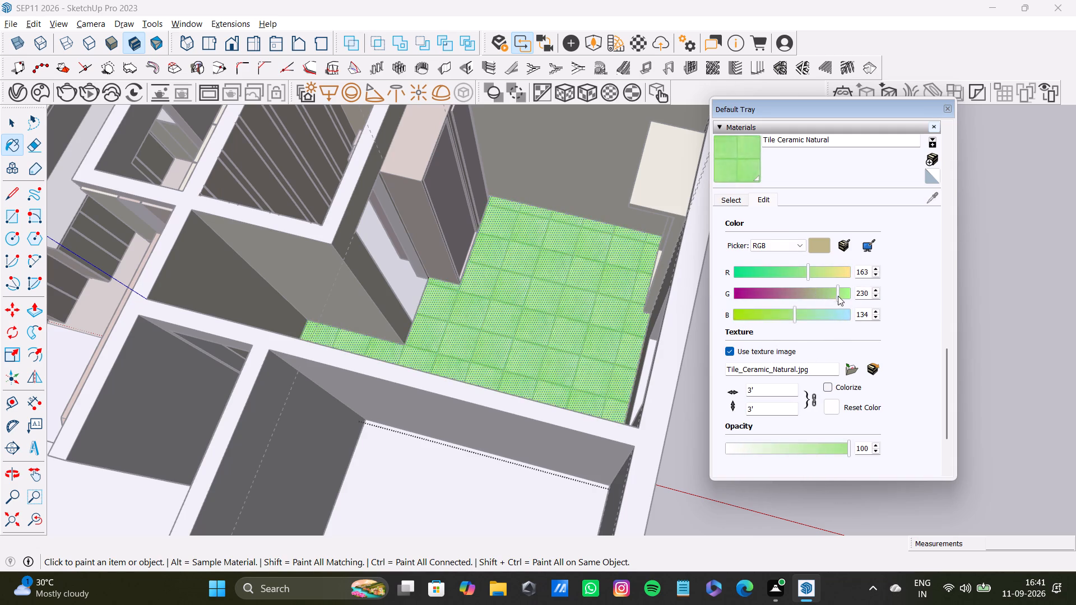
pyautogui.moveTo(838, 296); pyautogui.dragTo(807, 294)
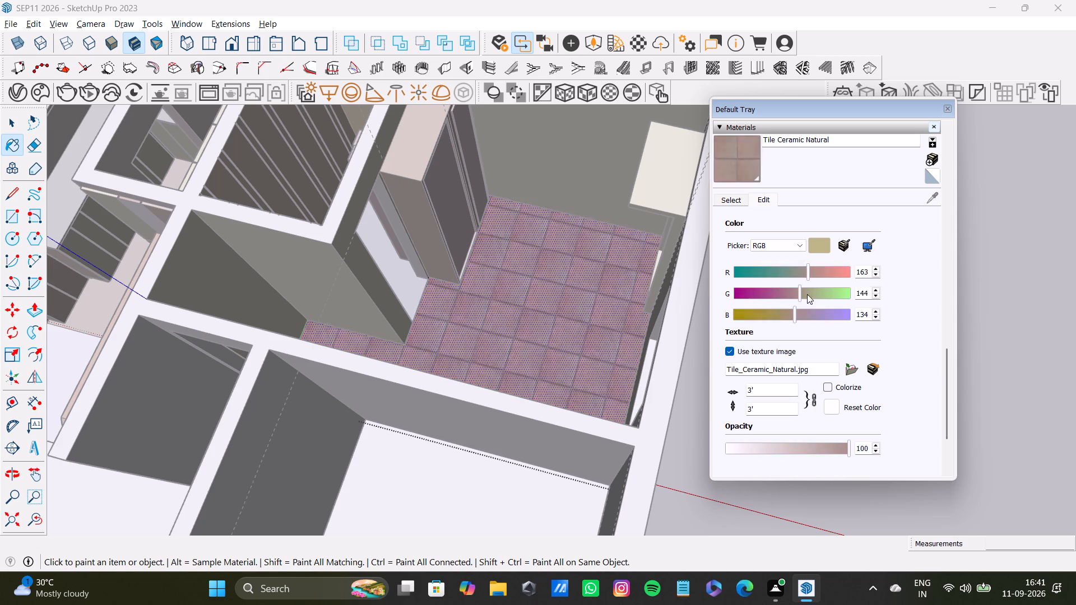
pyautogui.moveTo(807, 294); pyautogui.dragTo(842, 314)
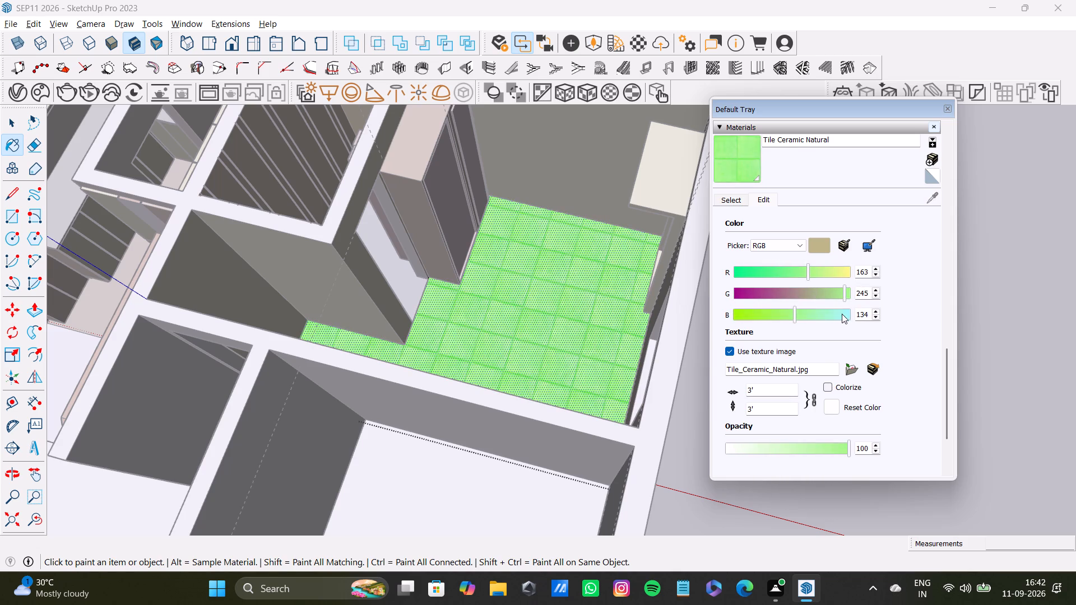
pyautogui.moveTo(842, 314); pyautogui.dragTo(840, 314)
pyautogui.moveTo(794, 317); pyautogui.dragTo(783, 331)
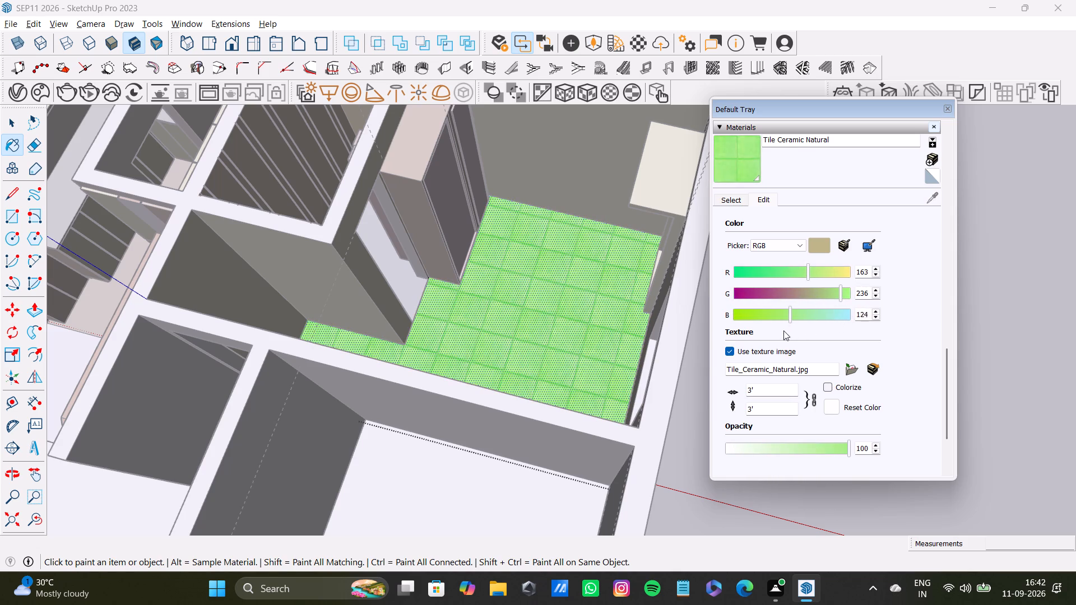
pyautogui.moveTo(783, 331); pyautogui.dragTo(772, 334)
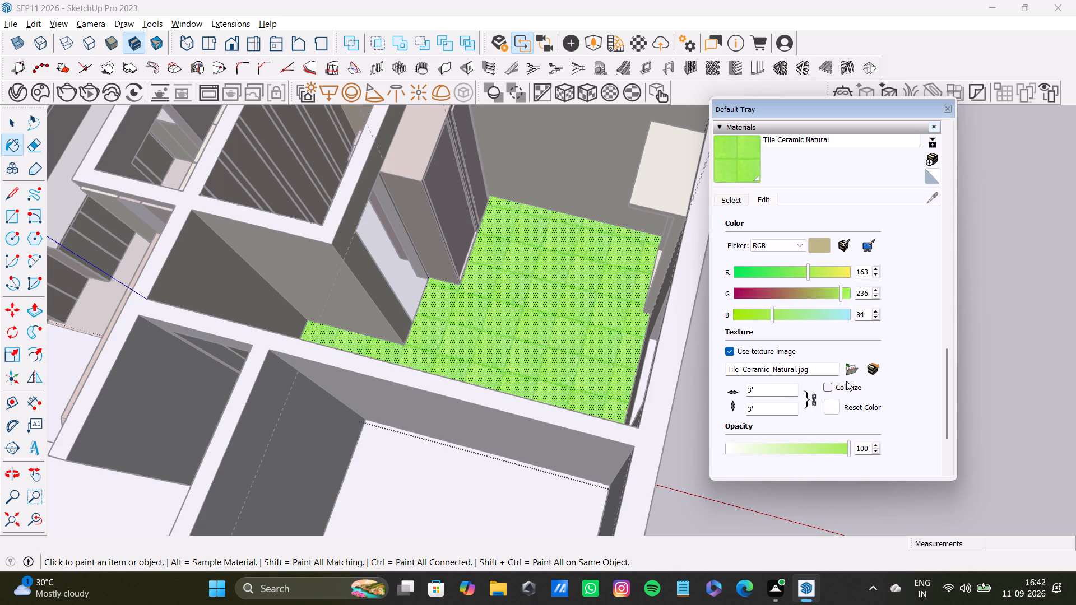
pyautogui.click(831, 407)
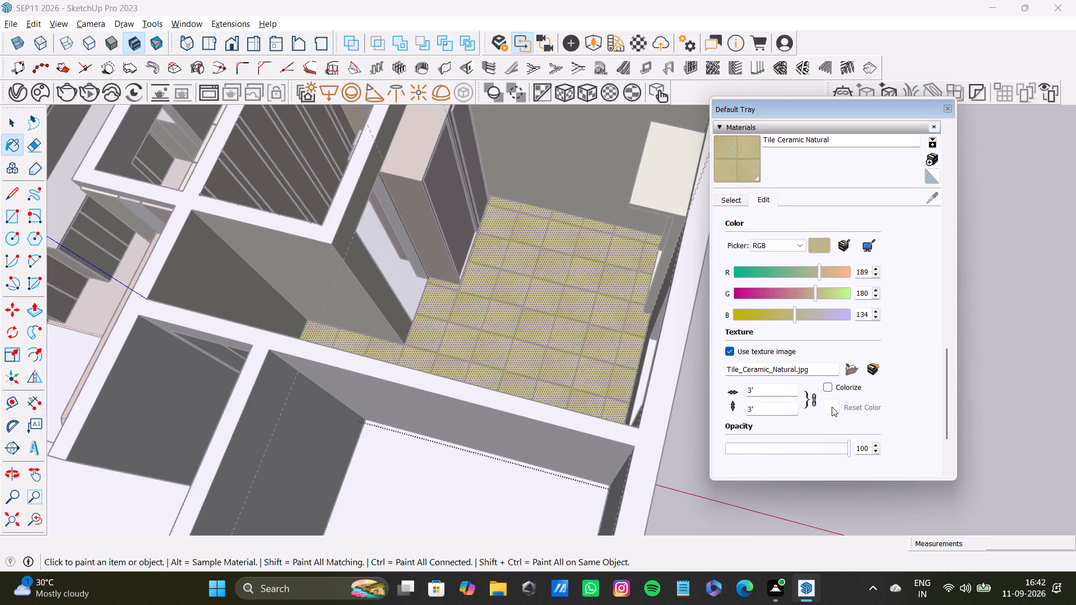
# Set Tile Ceramic Natural's blue value to 159 and leave the floor's editing context.
pyautogui.click(805, 248)
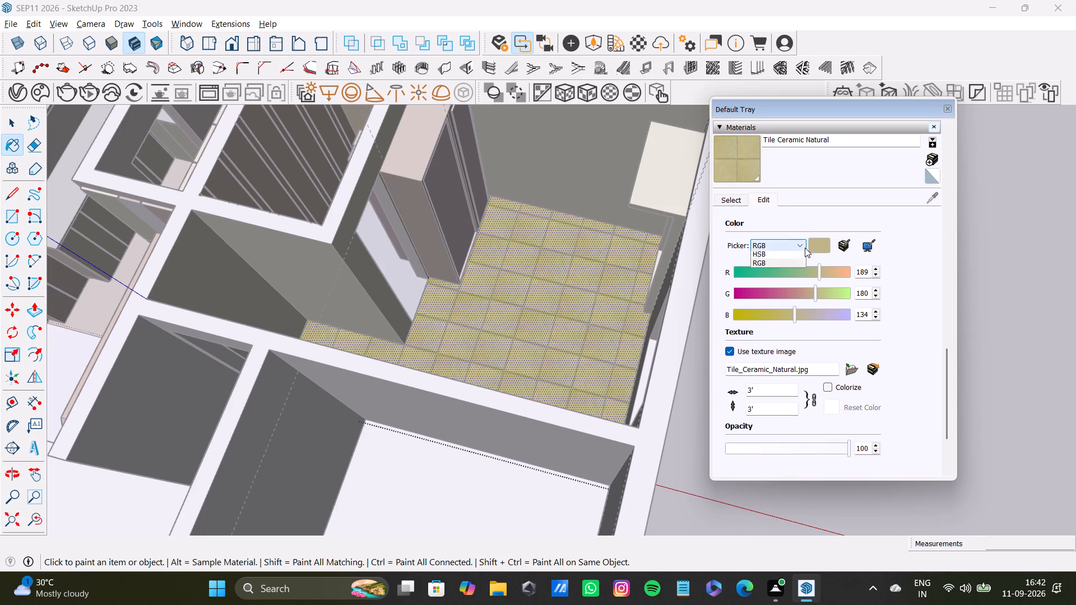
pyautogui.click(736, 257)
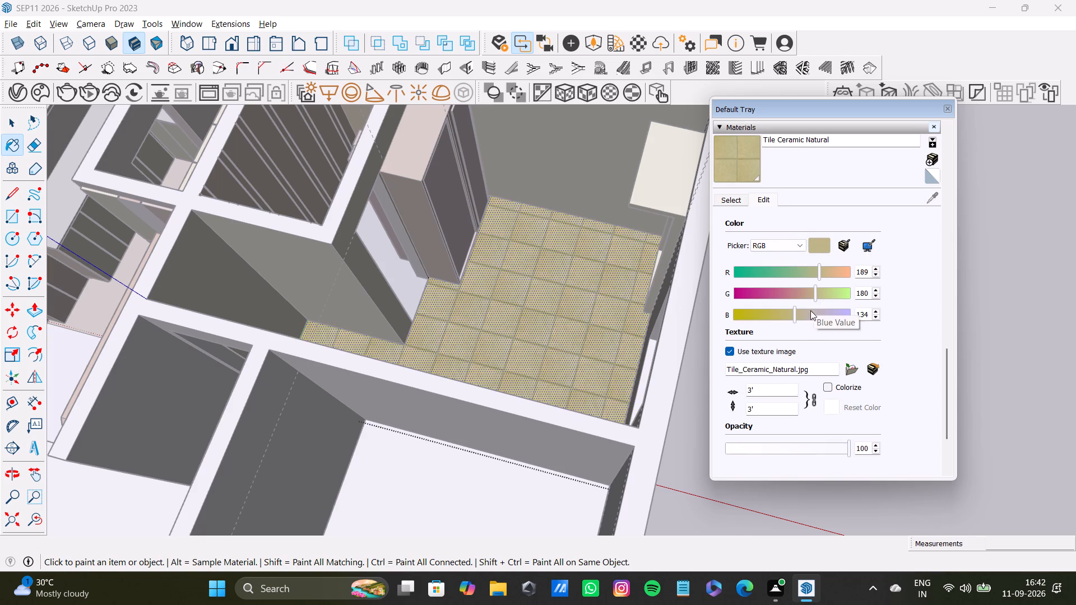
pyautogui.moveTo(794, 317); pyautogui.dragTo(788, 316)
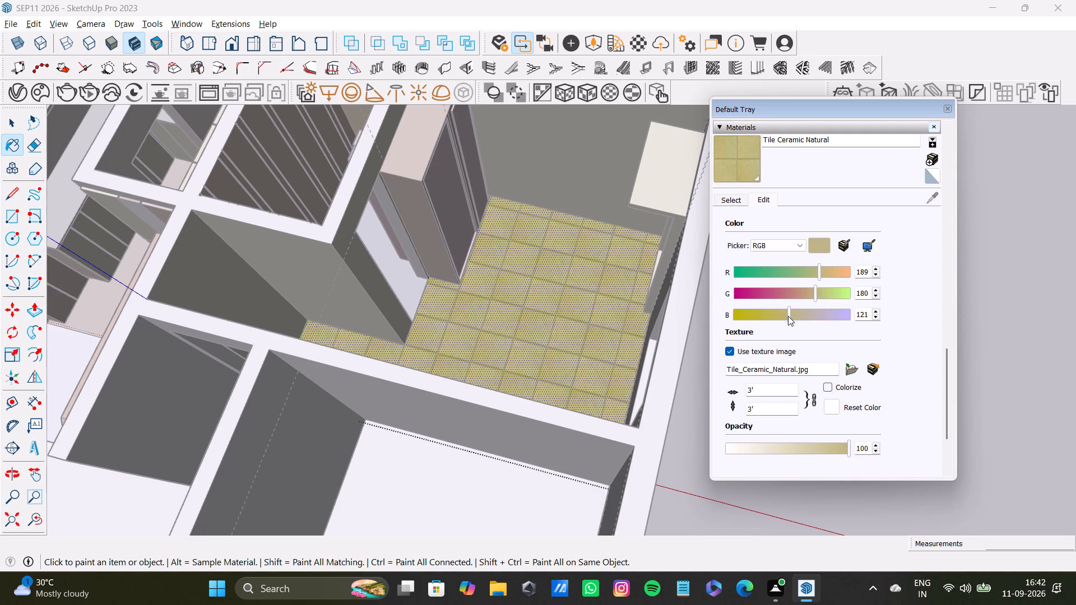
pyautogui.moveTo(788, 316); pyautogui.dragTo(805, 318)
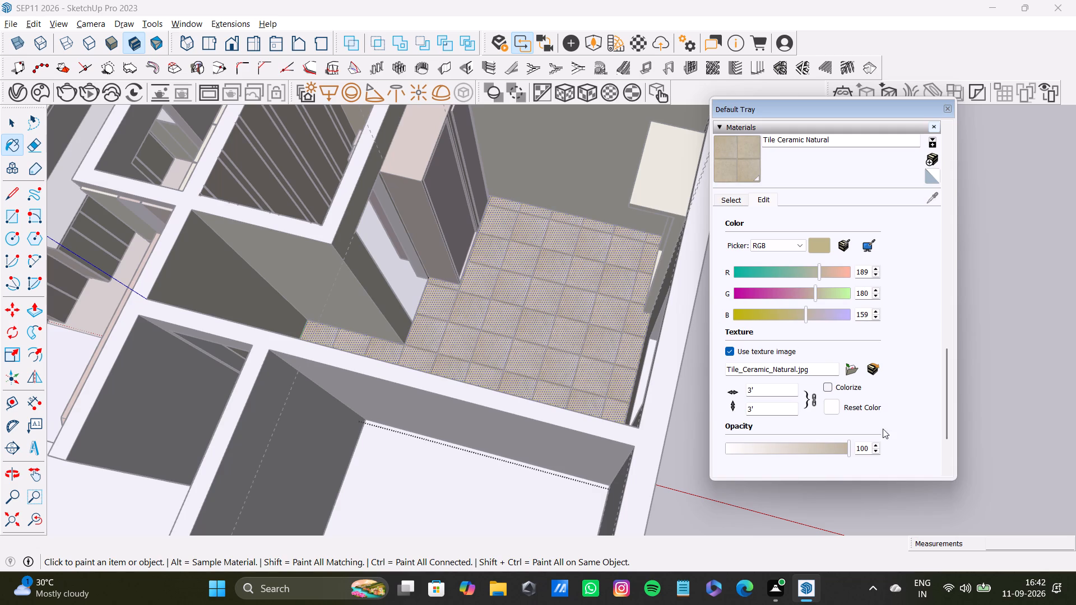
pyautogui.click(906, 403)
pyautogui.click(1001, 297)
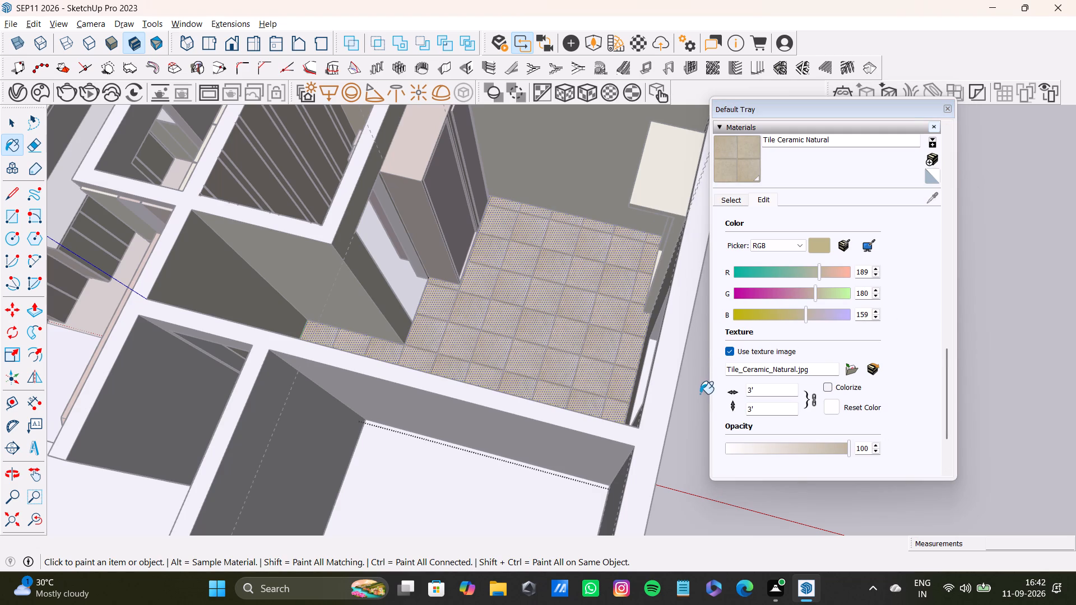
pyautogui.click(700, 394)
pyautogui.press('space')
pyautogui.click(700, 394)
pyautogui.scroll(-4, 558, 353)
pyautogui.moveTo(556, 353); pyautogui.dragTo(543, 360, button='middle')
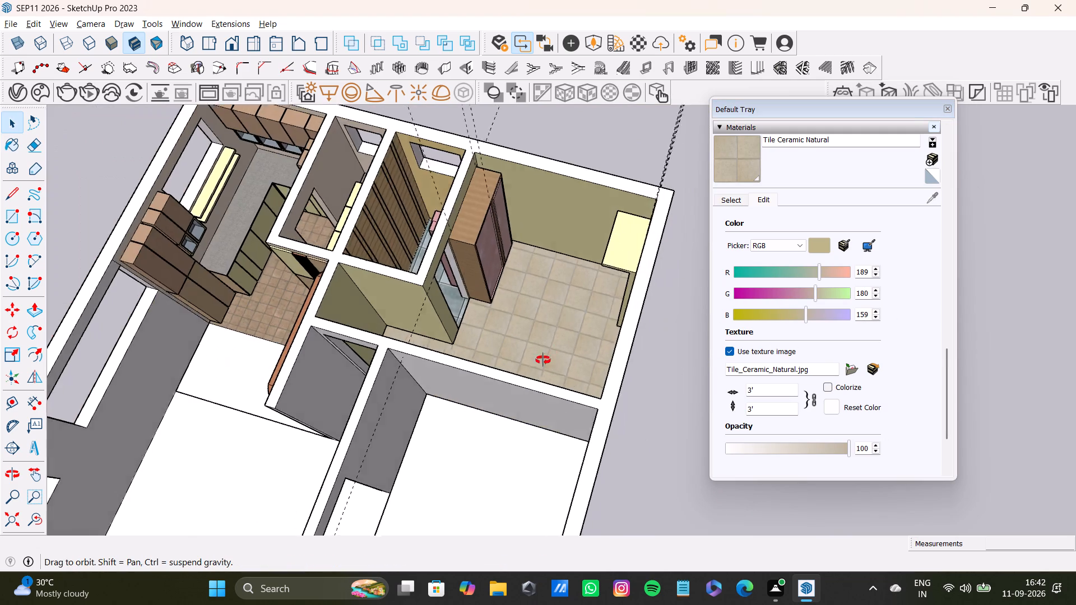
pyautogui.moveTo(543, 360); pyautogui.dragTo(439, 279, button='middle')
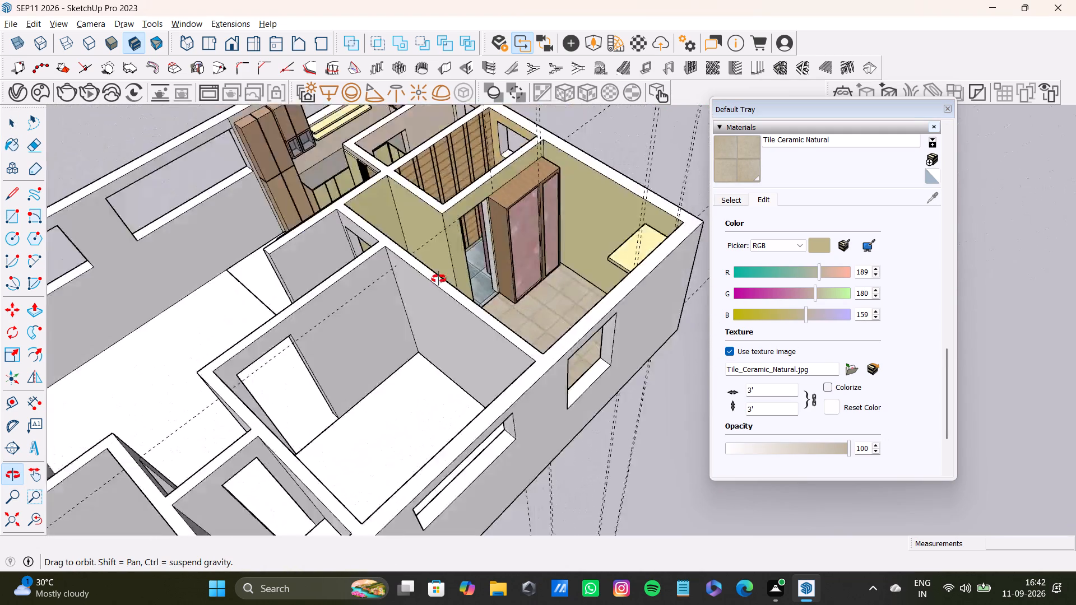
pyautogui.moveTo(439, 279); pyautogui.dragTo(710, 383, button='middle')
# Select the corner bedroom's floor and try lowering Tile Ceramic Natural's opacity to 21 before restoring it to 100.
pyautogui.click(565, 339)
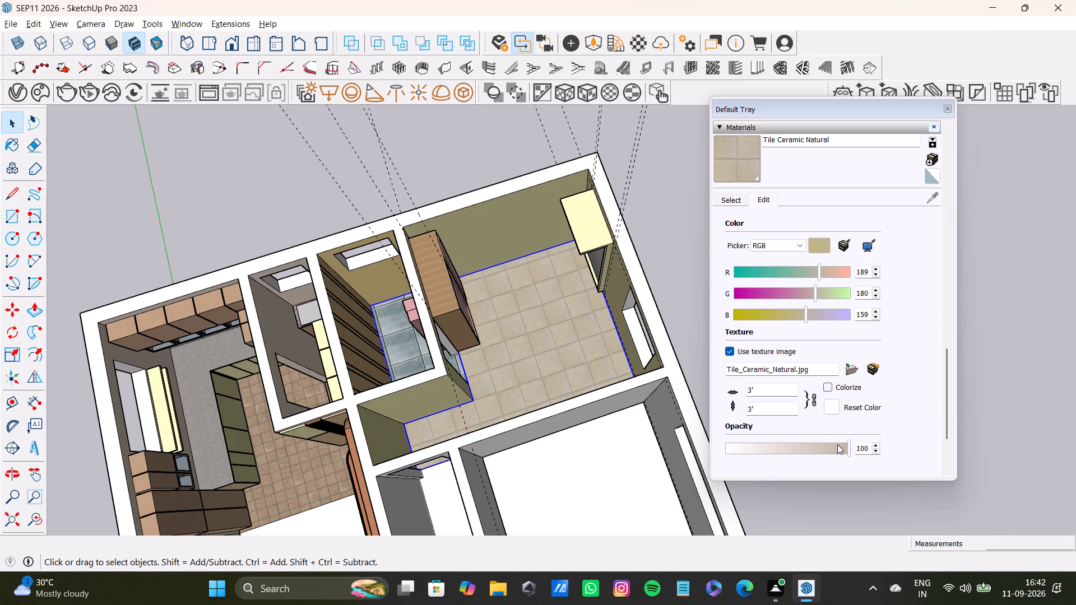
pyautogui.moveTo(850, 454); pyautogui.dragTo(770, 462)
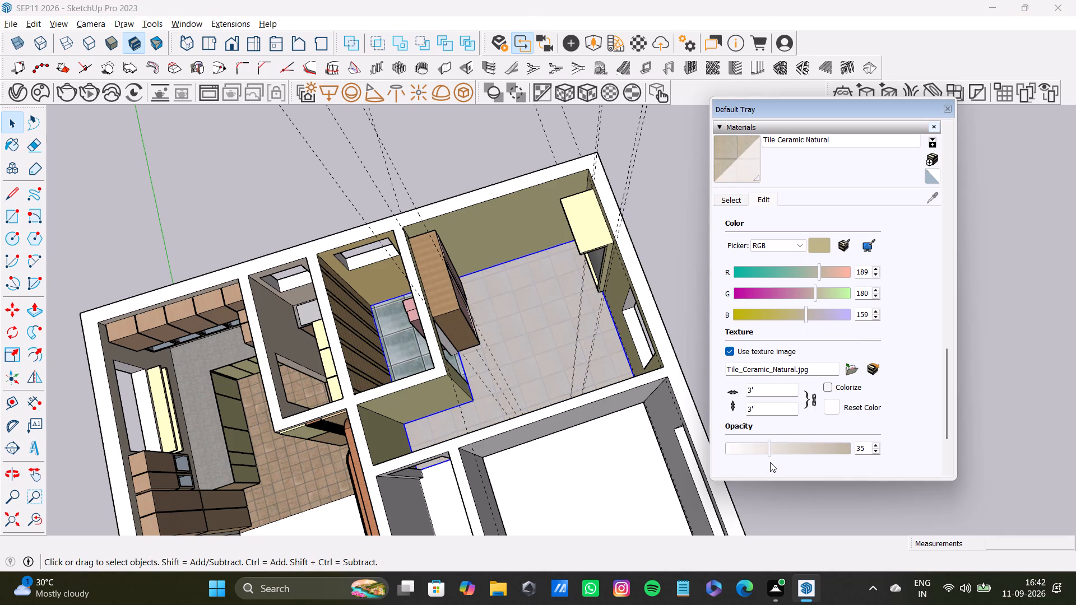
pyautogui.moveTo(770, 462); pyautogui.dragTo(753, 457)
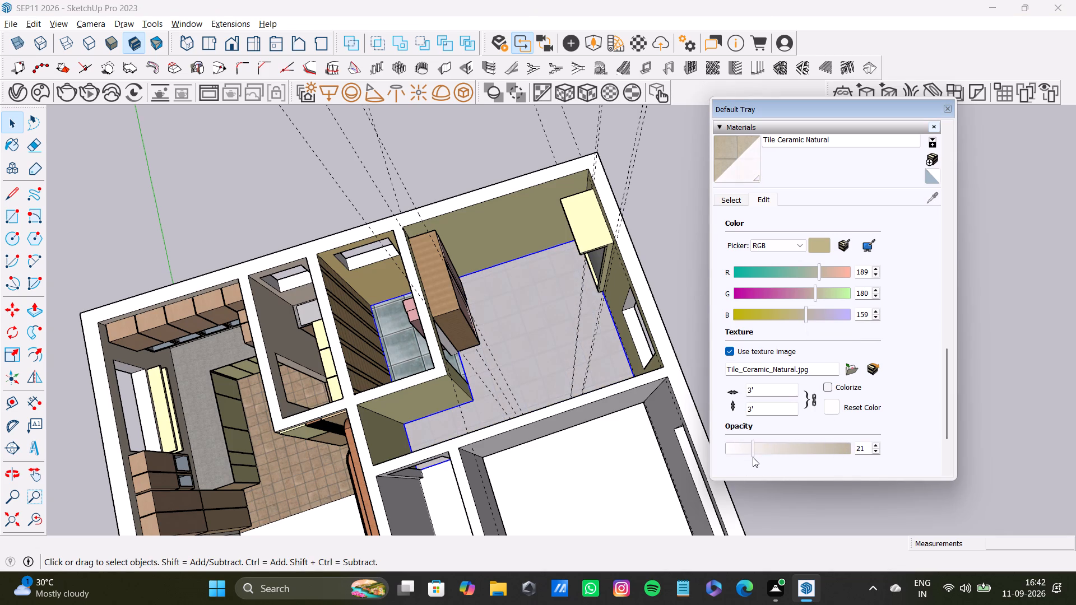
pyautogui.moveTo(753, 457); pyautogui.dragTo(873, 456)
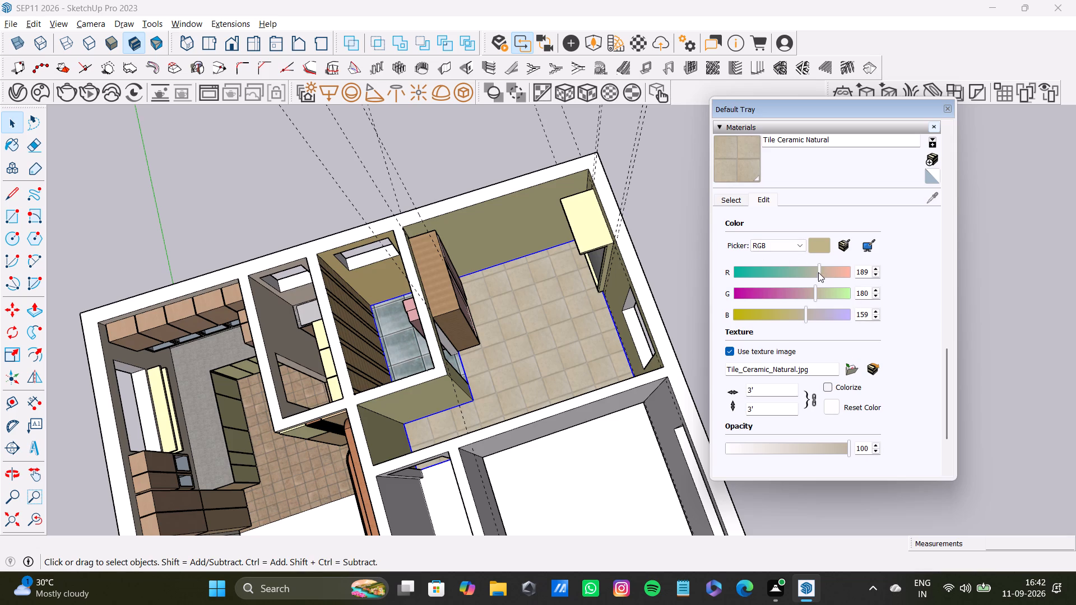
# Recolour the corner bedroom floor's Tile Ceramic Natural material to white by setting red, green and blue to 255.
pyautogui.moveTo(818, 272); pyautogui.dragTo(789, 287)
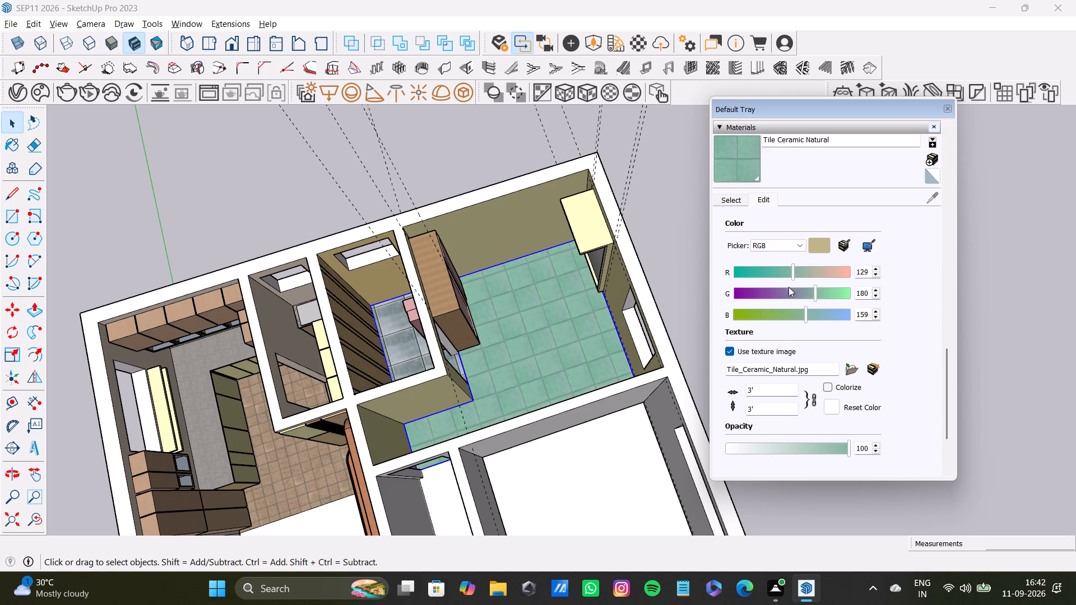
pyautogui.moveTo(789, 287); pyautogui.dragTo(820, 283)
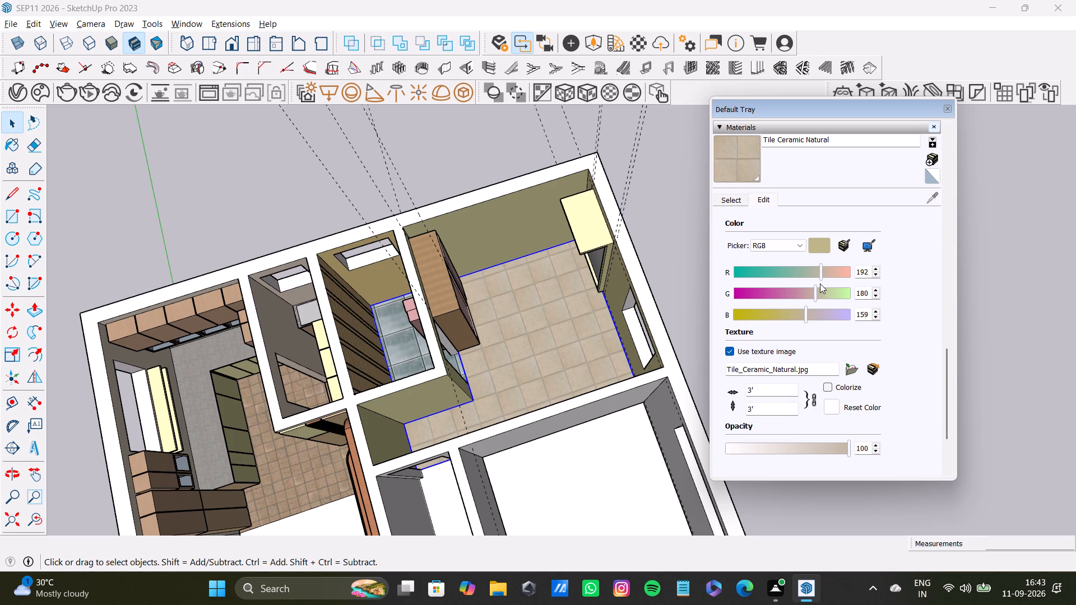
pyautogui.click(870, 271)
pyautogui.press('BackSpace')
pyautogui.press('BackSpace')
pyautogui.press('BackSpace')
pyautogui.press('BackSpace')
pyautogui.press('BackSpace')
pyautogui.press('BackSpace')
pyautogui.press('BackSpace')
pyautogui.press('BackSpace')
pyautogui.press('BackSpace')
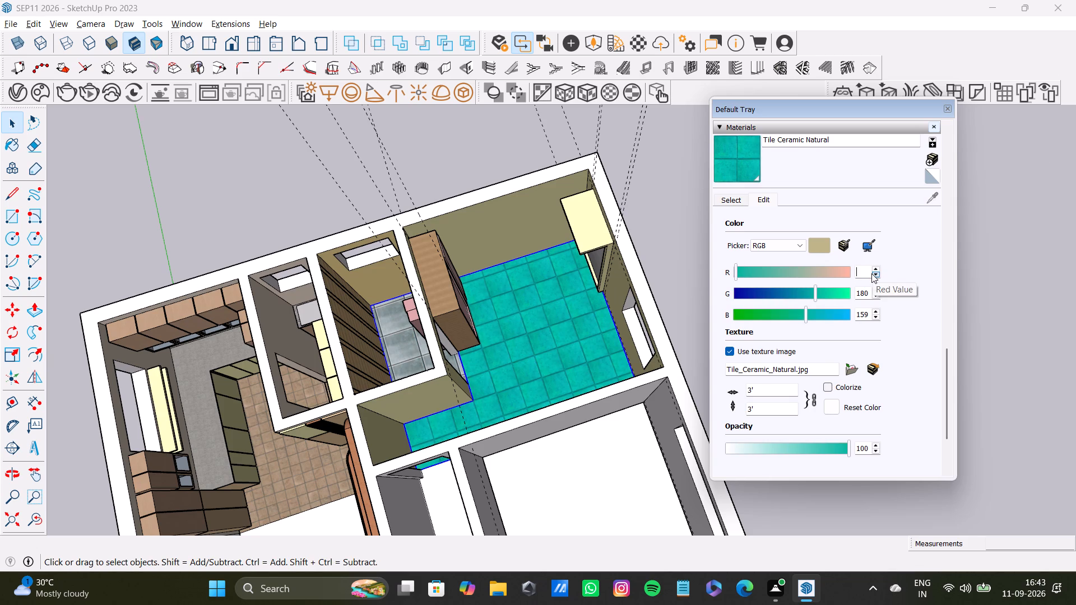
pyautogui.write('255')
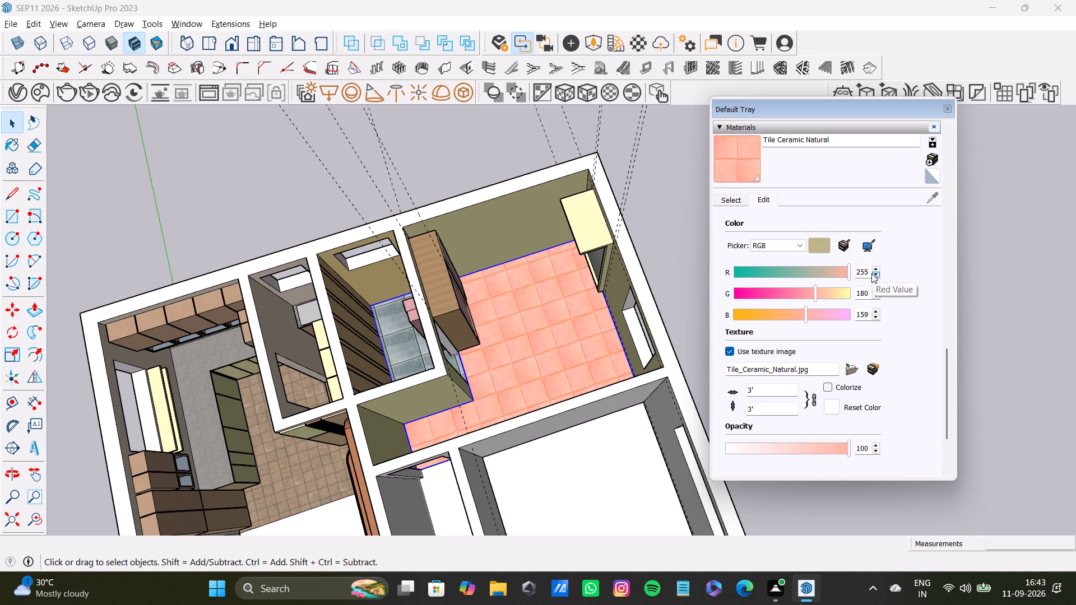
pyautogui.click(869, 292)
pyautogui.press('BackSpace')
pyautogui.press('BackSpace')
pyautogui.press('BackSpace')
pyautogui.press('BackSpace')
pyautogui.press('BackSpace')
pyautogui.press('BackSpace')
pyautogui.press('BackSpace')
pyautogui.press('BackSpace')
pyautogui.press('BackSpace')
pyautogui.press('BackSpace')
pyautogui.press('BackSpace')
pyautogui.press('BackSpace')
pyautogui.write('255')
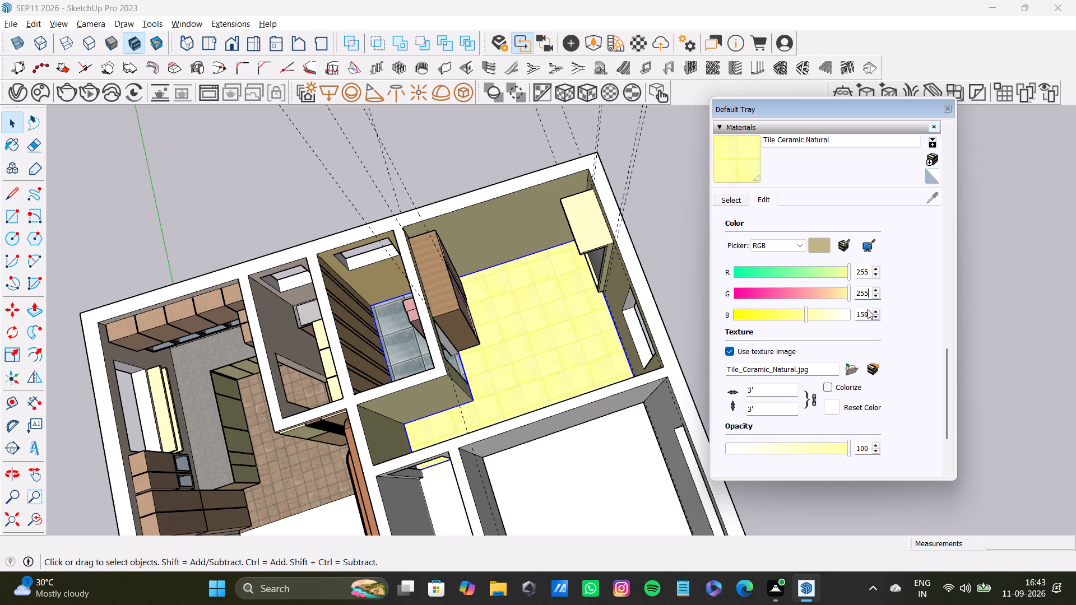
pyautogui.click(868, 313)
pyautogui.press('BackSpace')
pyautogui.press('BackSpace')
pyautogui.press('BackSpace')
pyautogui.press('BackSpace')
pyautogui.press('BackSpace')
pyautogui.press('BackSpace')
pyautogui.press('BackSpace')
pyautogui.press('BackSpace')
pyautogui.press('BackSpace')
pyautogui.press('BackSpace')
pyautogui.press('BackSpace')
pyautogui.press('BackSpace')
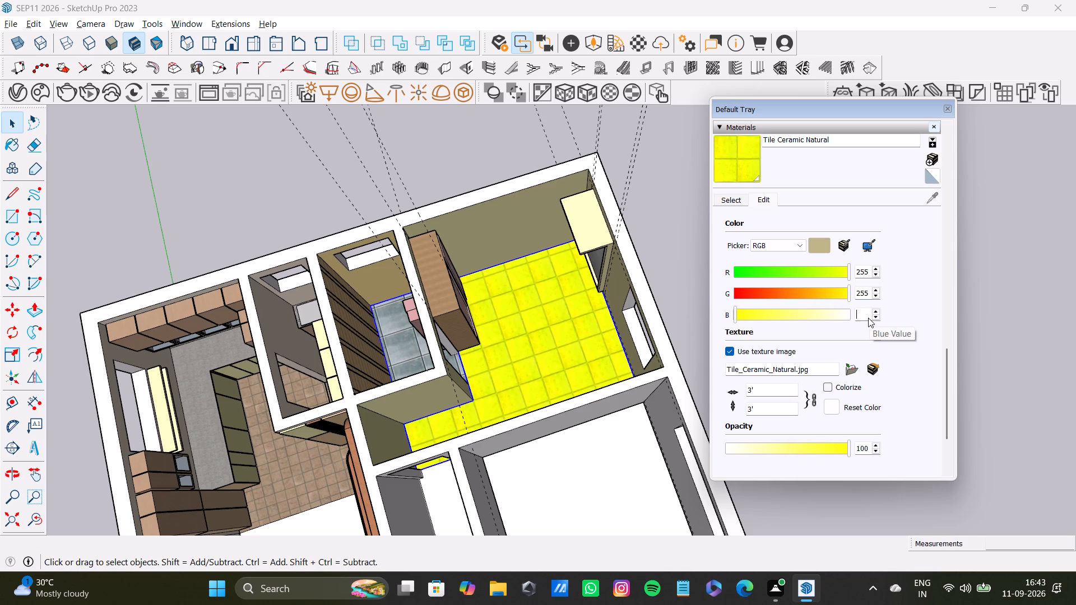
pyautogui.write('255')
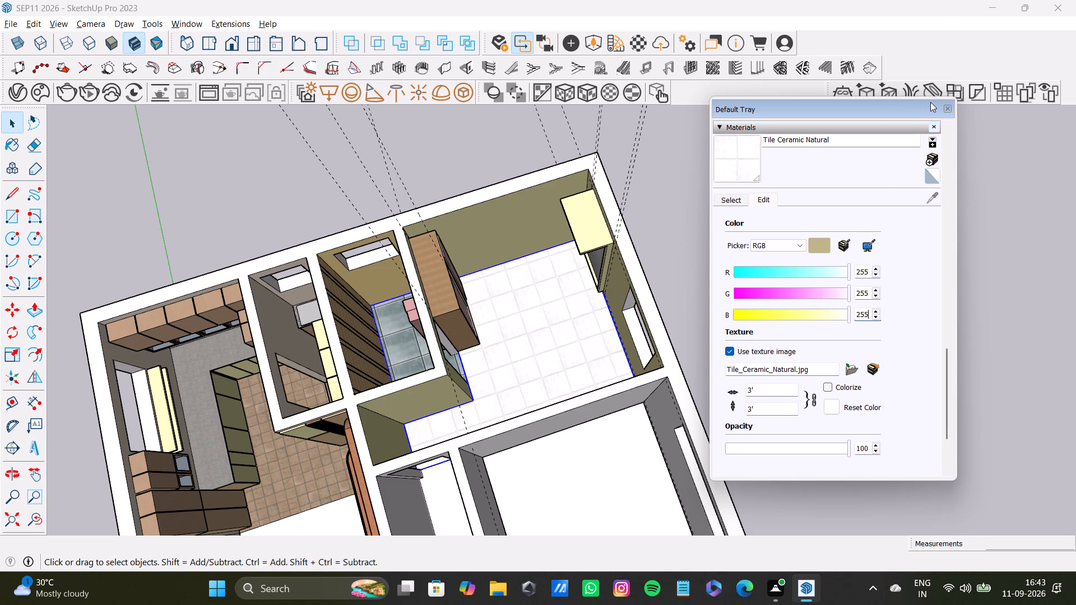
# Close the Default Tray and clear the floor selection.
pyautogui.click(947, 111)
pyautogui.click(815, 246)
pyautogui.press('space')
# Examine the tiled corner bedroom and the neighbouring unfinished rooms from several angles.
pyautogui.scroll(-4, 749, 314)
pyautogui.moveTo(737, 322); pyautogui.dragTo(652, 336, button='middle')
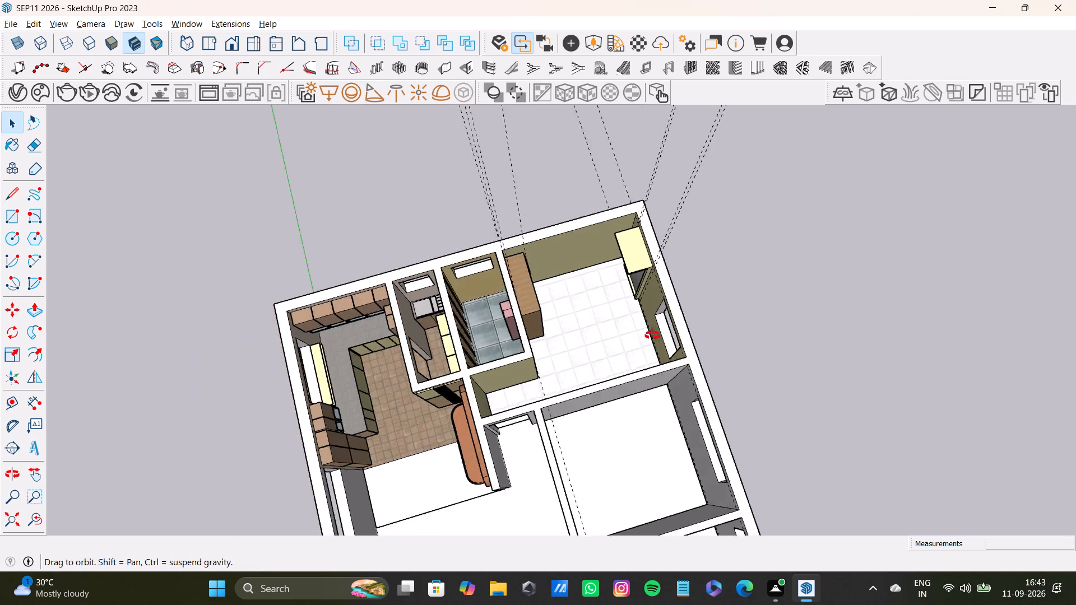
pyautogui.moveTo(652, 336); pyautogui.dragTo(87, 235, button='middle')
pyautogui.scroll(10, 672, 355)
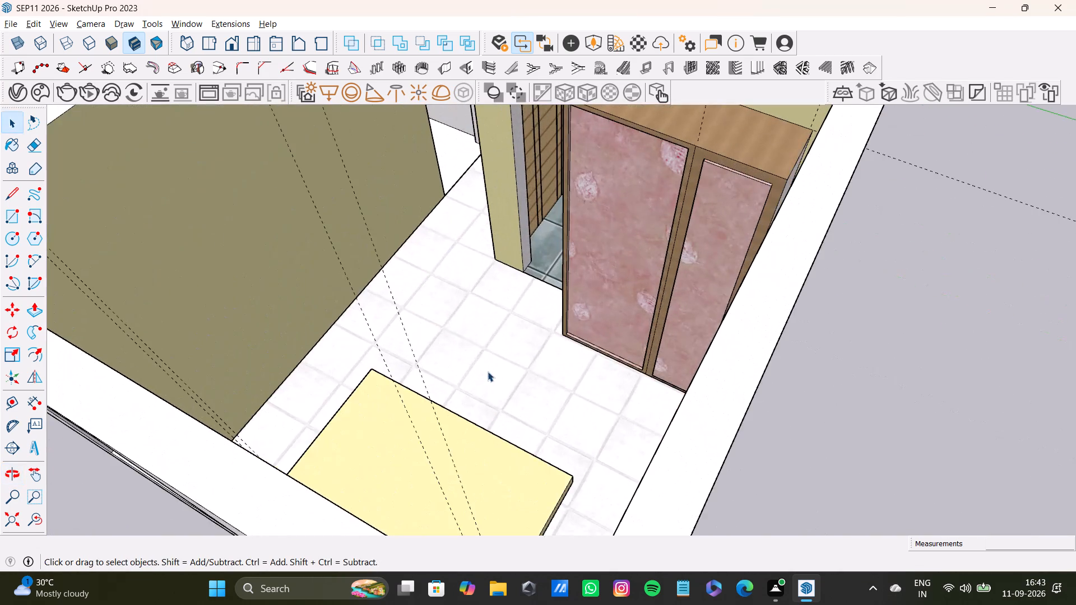
pyautogui.moveTo(489, 371); pyautogui.dragTo(716, 412, button='middle')
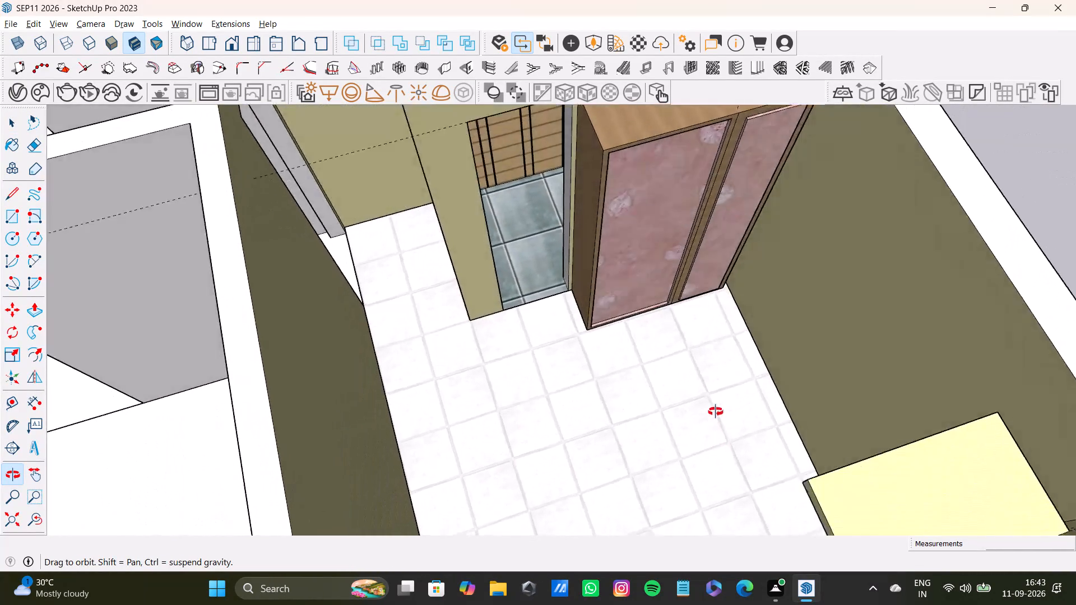
pyautogui.moveTo(716, 412); pyautogui.dragTo(797, 457, button='middle')
pyautogui.scroll(-8, 591, 430)
pyautogui.moveTo(579, 438); pyautogui.dragTo(842, 241, button='middle')
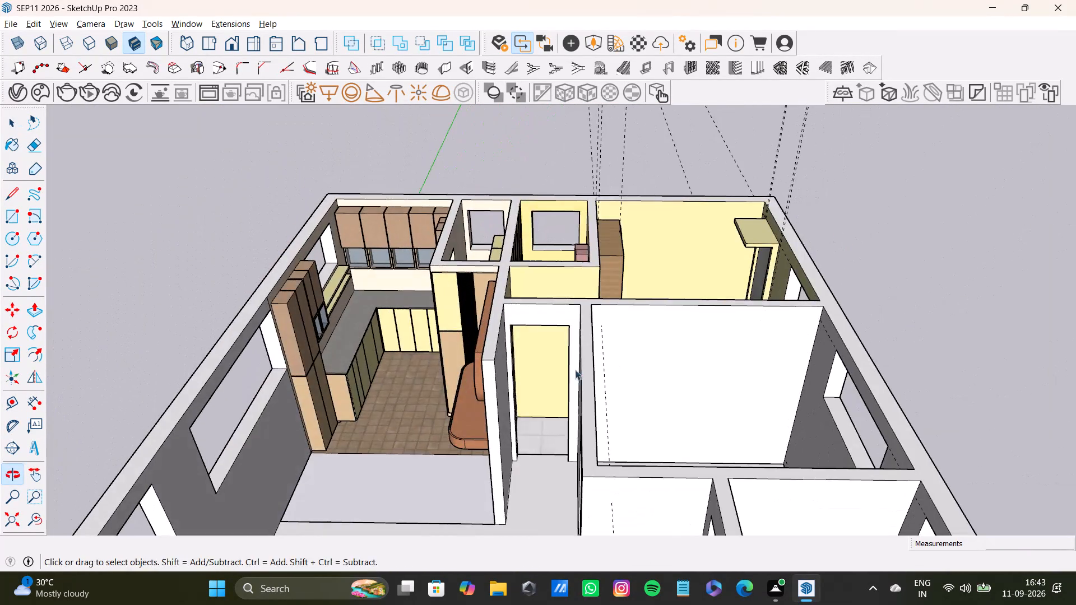
pyautogui.moveTo(600, 348); pyautogui.dragTo(634, 574, button='middle')
pyautogui.scroll(-4, 576, 500)
pyautogui.keyDown('shift'); pyautogui.moveTo(461, 449); pyautogui.dragTo(437, 337, button='middle'); pyautogui.keyUp('shift')
pyautogui.scroll(3, 522, 324)
pyautogui.moveTo(526, 324); pyautogui.dragTo(527, 389, button='middle')
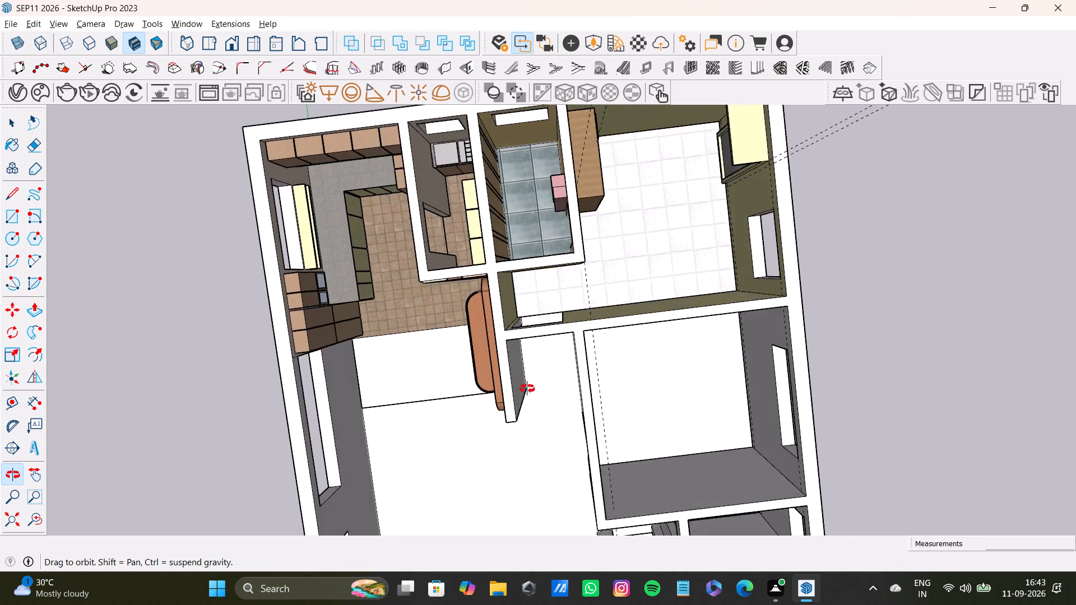
pyautogui.moveTo(527, 389); pyautogui.dragTo(474, 322, button='middle')
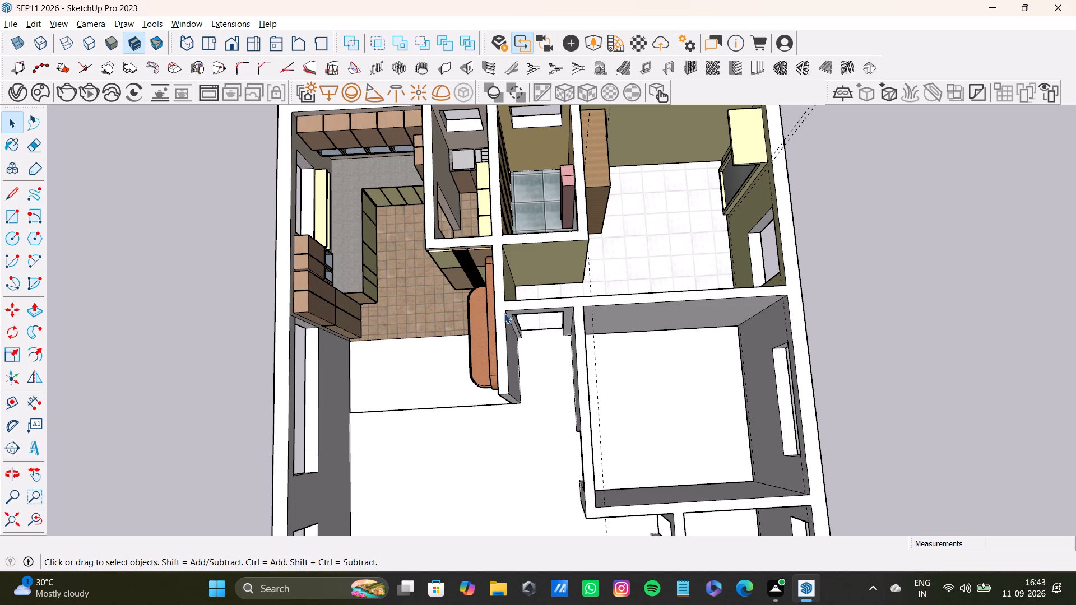
pyautogui.scroll(-4, 642, 338)
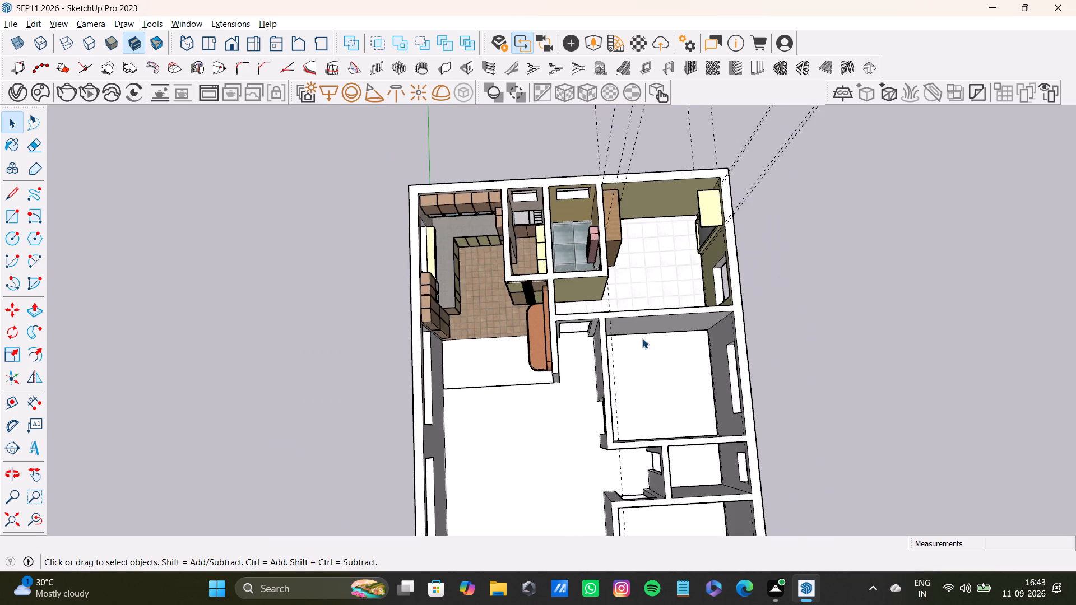
pyautogui.scroll(-4, 642, 338)
pyautogui.scroll(1, 646, 345)
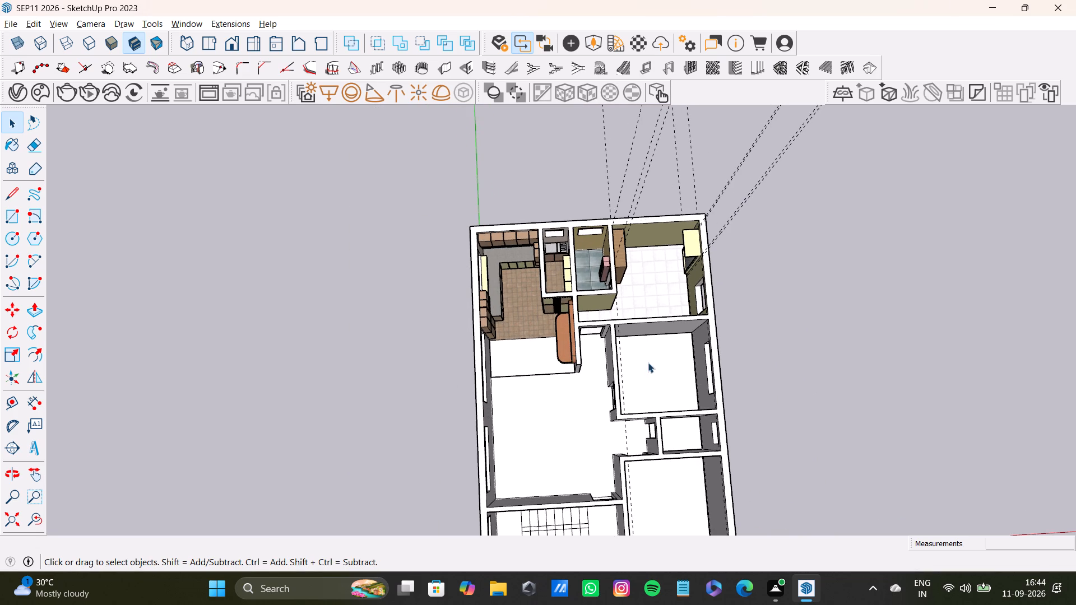
pyautogui.scroll(5, 648, 362)
pyautogui.keyDown('shift'); pyautogui.moveTo(646, 365); pyautogui.dragTo(540, 329, button='middle'); pyautogui.keyUp('shift')
pyautogui.keyDown('shift'); pyautogui.scroll(-1, 539, 329); pyautogui.keyUp('shift')
pyautogui.moveTo(507, 327); pyautogui.dragTo(173, 195, button='middle')
pyautogui.scroll(2, 512, 240)
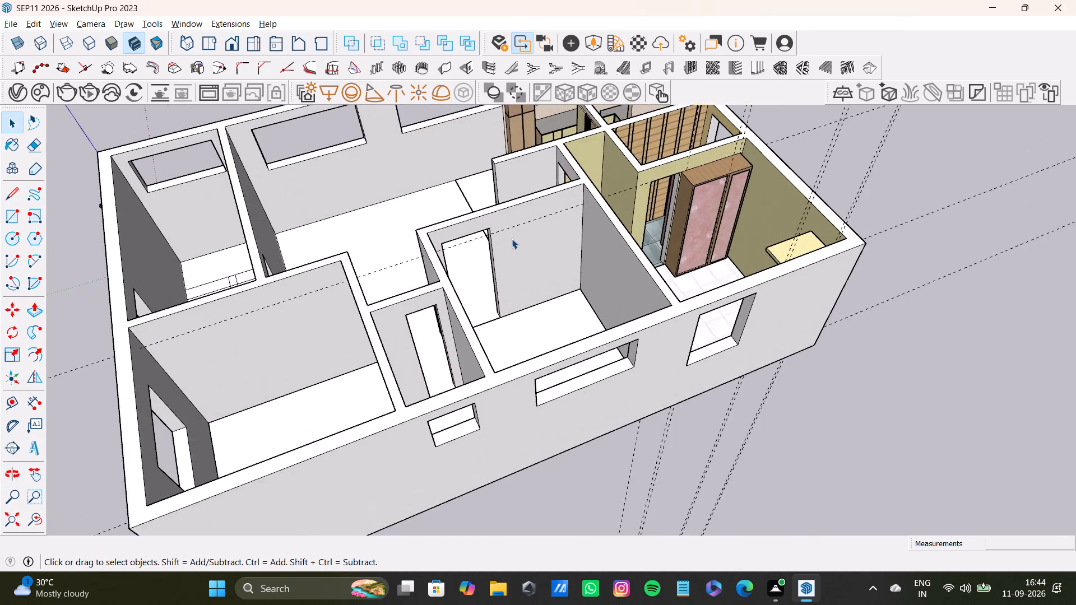
pyautogui.scroll(3, 512, 239)
pyautogui.scroll(-10, 504, 240)
pyautogui.moveTo(487, 246); pyautogui.dragTo(670, 138, button='middle')
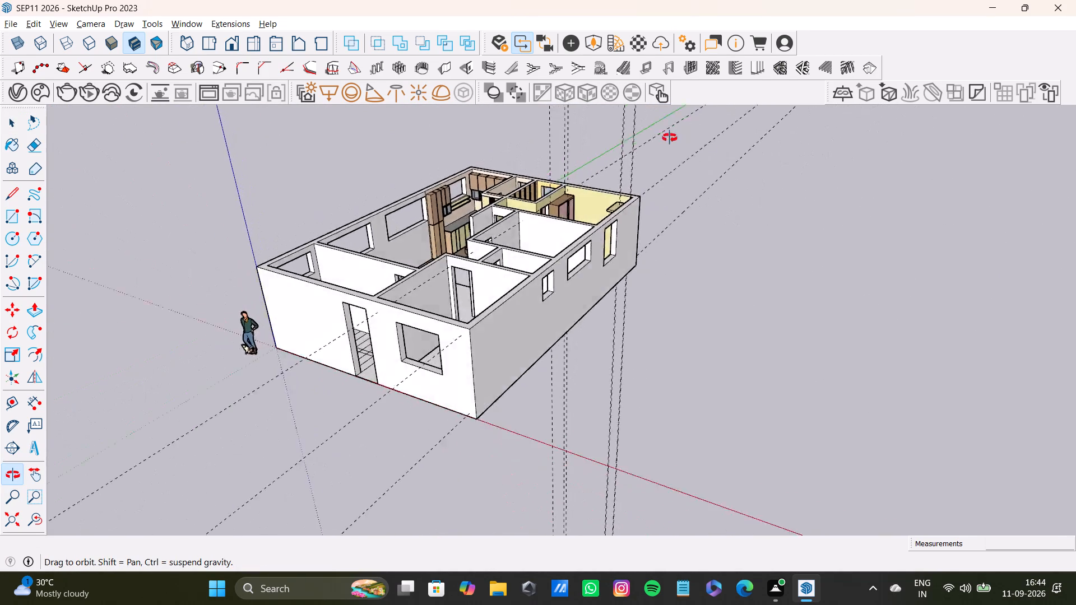
pyautogui.moveTo(670, 138); pyautogui.dragTo(477, 332, button='middle')
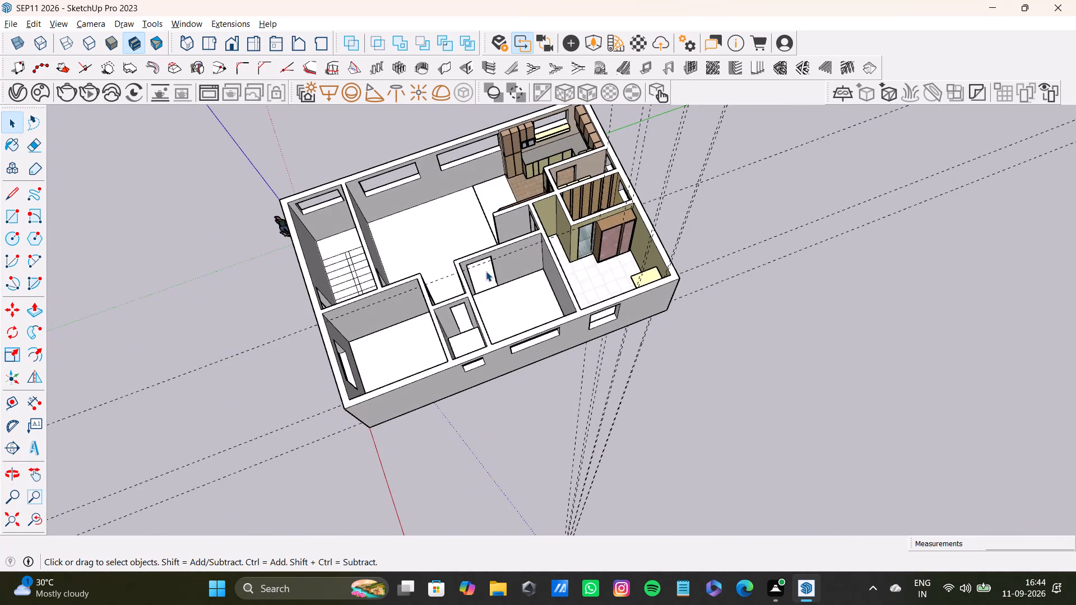
pyautogui.scroll(-4, 483, 276)
pyautogui.scroll(3, 489, 280)
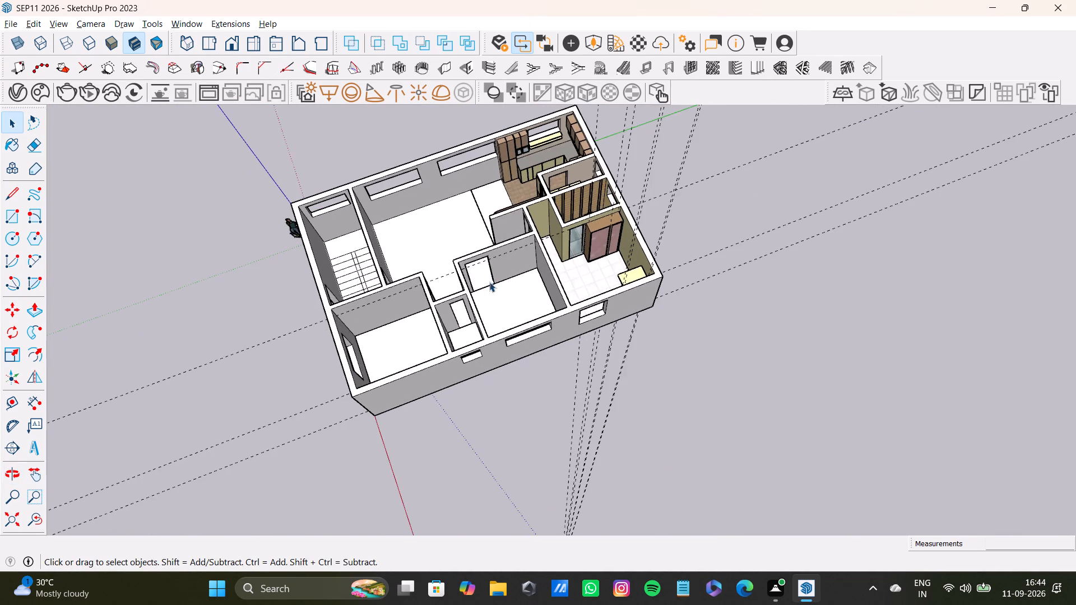
pyautogui.scroll(7, 491, 286)
pyautogui.moveTo(495, 285); pyautogui.dragTo(718, 188, button='middle')
pyautogui.scroll(3, 591, 232)
pyautogui.moveTo(577, 249); pyautogui.dragTo(450, 305, button='middle')
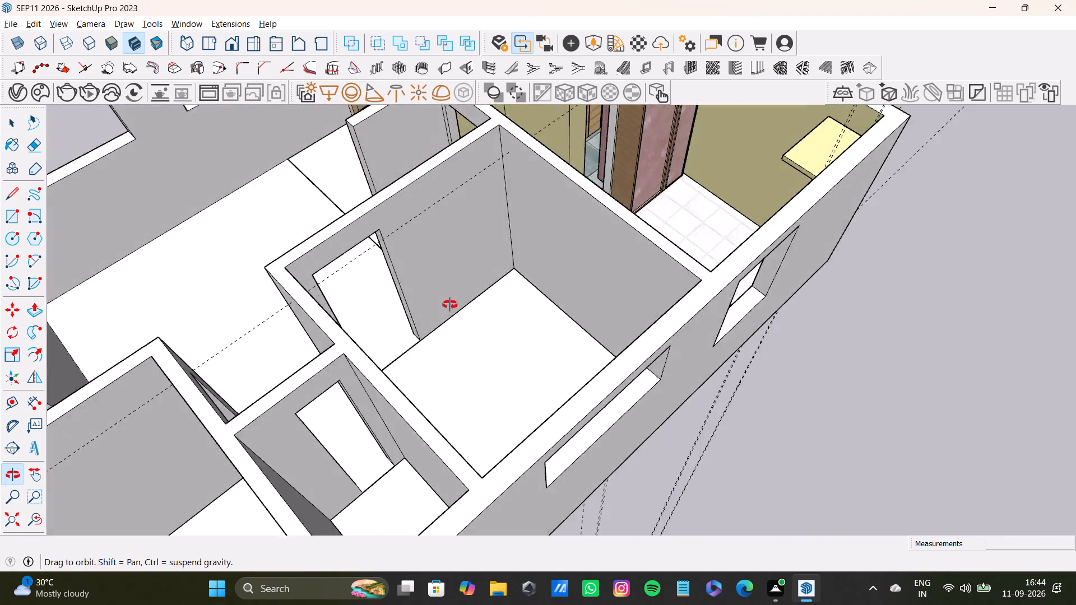
pyautogui.moveTo(450, 305); pyautogui.dragTo(358, 315, button='middle')
pyautogui.scroll(-3, 497, 243)
pyautogui.moveTo(498, 246); pyautogui.dragTo(346, 241, button='middle')
pyautogui.scroll(2, 477, 217)
pyautogui.keyDown('shift'); pyautogui.moveTo(485, 215); pyautogui.dragTo(499, 301, button='middle'); pyautogui.keyUp('shift')
pyautogui.moveTo(507, 308); pyautogui.dragTo(567, 272, button='middle')
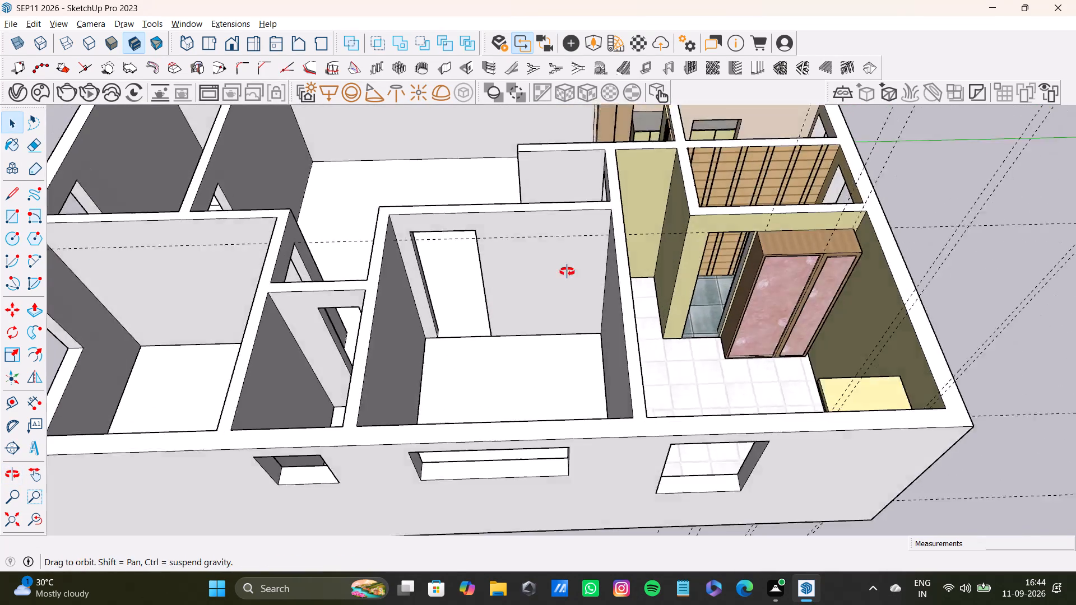
pyautogui.moveTo(567, 272); pyautogui.dragTo(582, 258, button='middle')
# Delete the horizontal guide line crossing the door wall of the unfinished room beside the corner bedroom.
pyautogui.scroll(5, 541, 241)
pyautogui.moveTo(529, 293); pyautogui.dragTo(374, 360, button='middle')
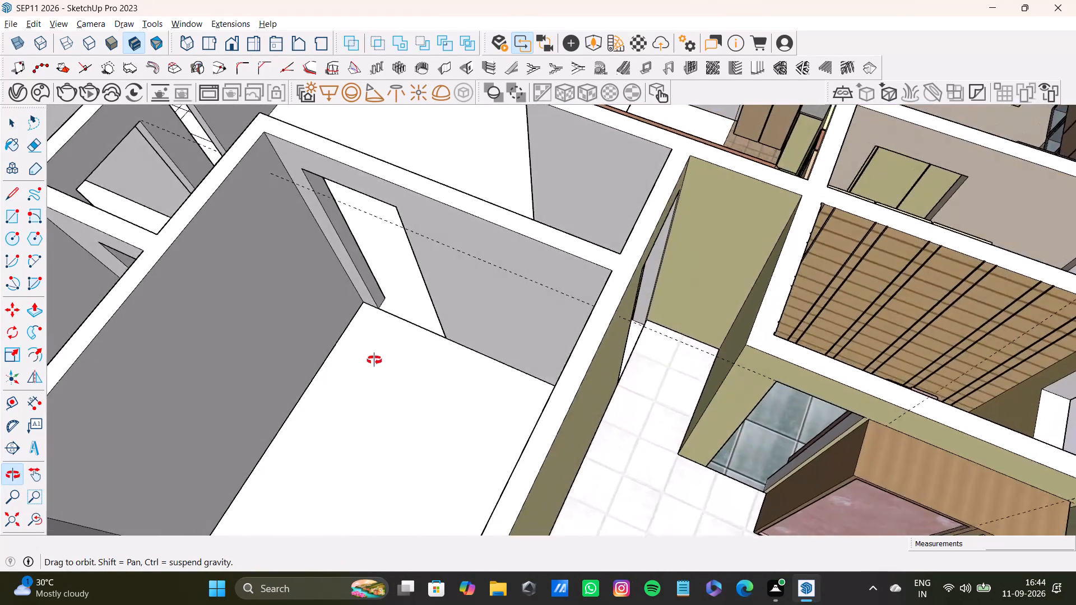
pyautogui.moveTo(374, 360); pyautogui.dragTo(527, 339, button='middle')
pyautogui.scroll(1, 518, 313)
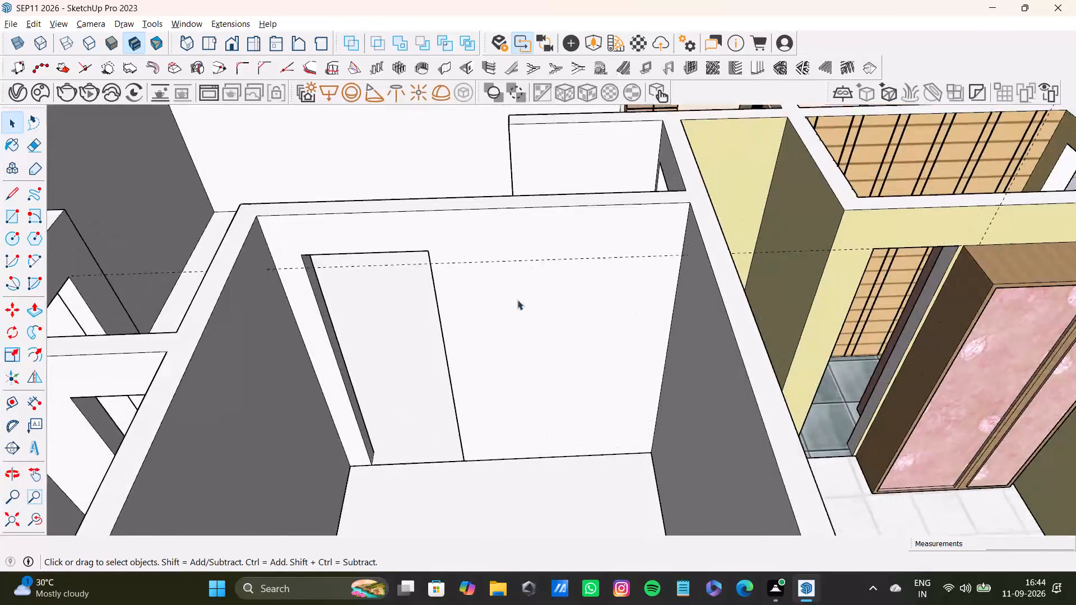
pyautogui.scroll(1, 517, 300)
pyautogui.click(558, 252)
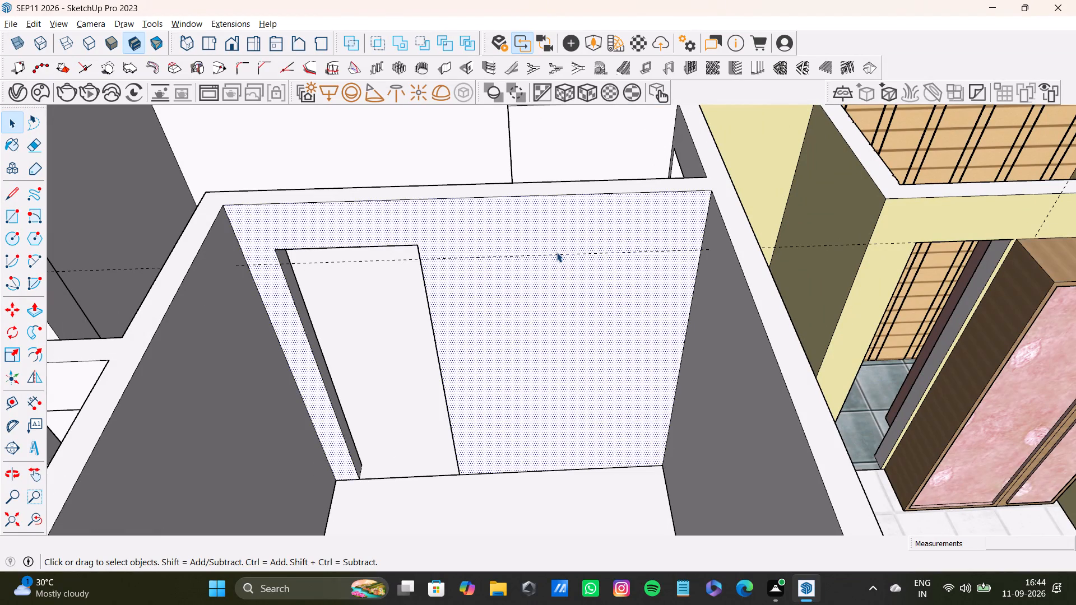
pyautogui.click(556, 252)
pyautogui.click(556, 253)
pyautogui.click(558, 255)
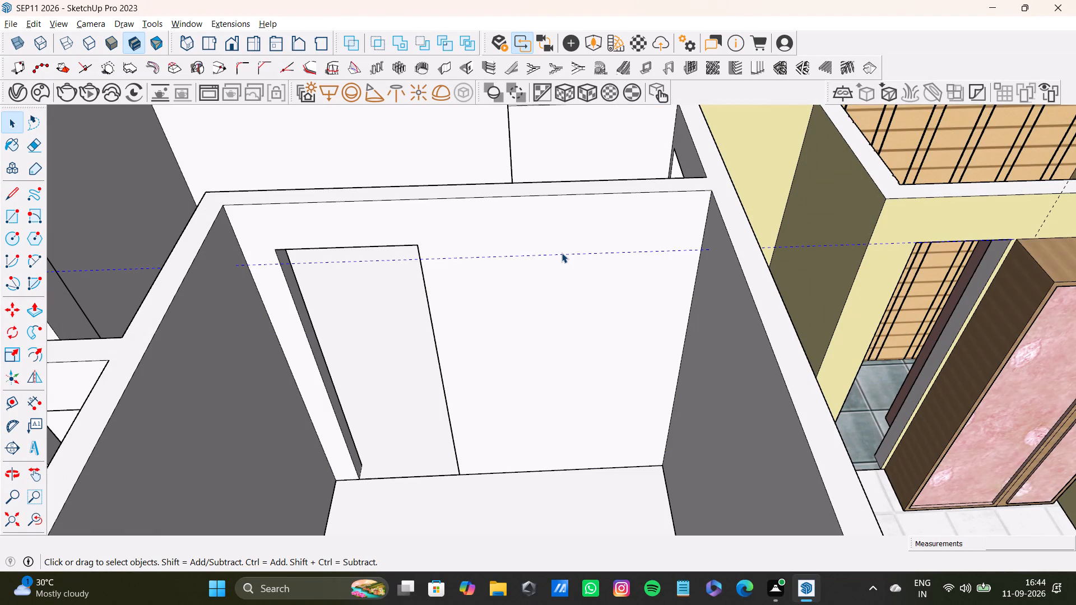
pyautogui.press('Delete')
# Place two vertical guides on the door wall, one about 9 inches from the door opening and one near the opposite corner.
pyautogui.scroll(-2, 543, 267)
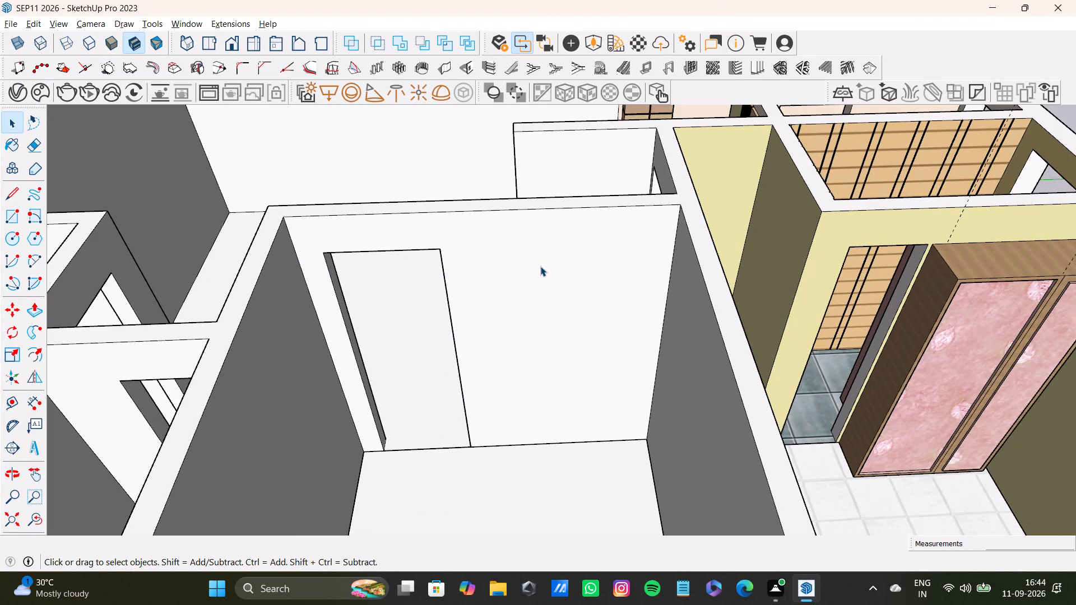
pyautogui.click(20, 394)
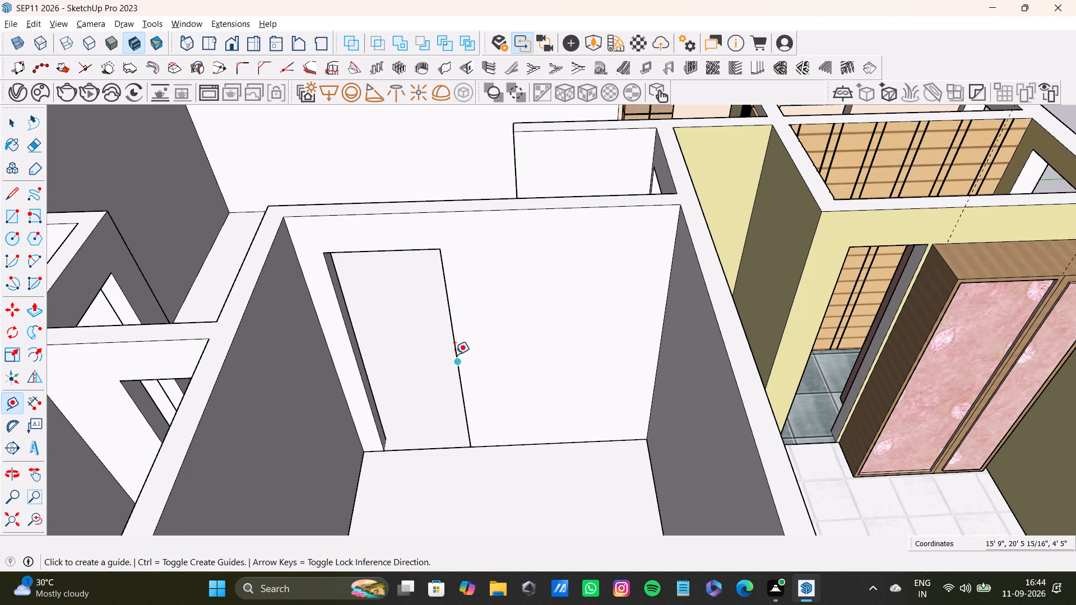
pyautogui.moveTo(454, 355); pyautogui.dragTo(460, 353)
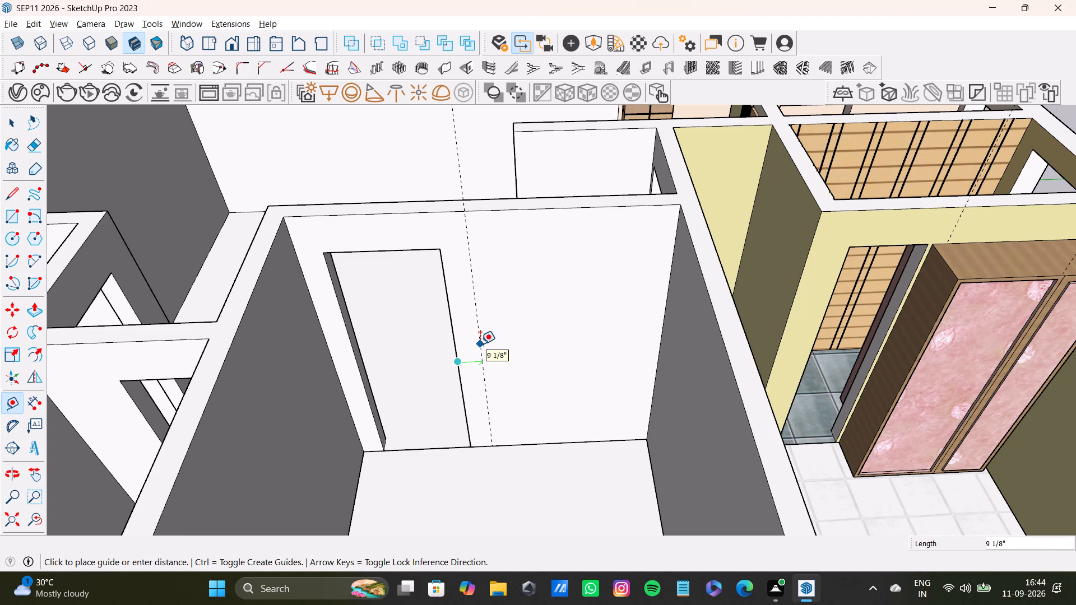
pyautogui.click(480, 344)
pyautogui.click(661, 369)
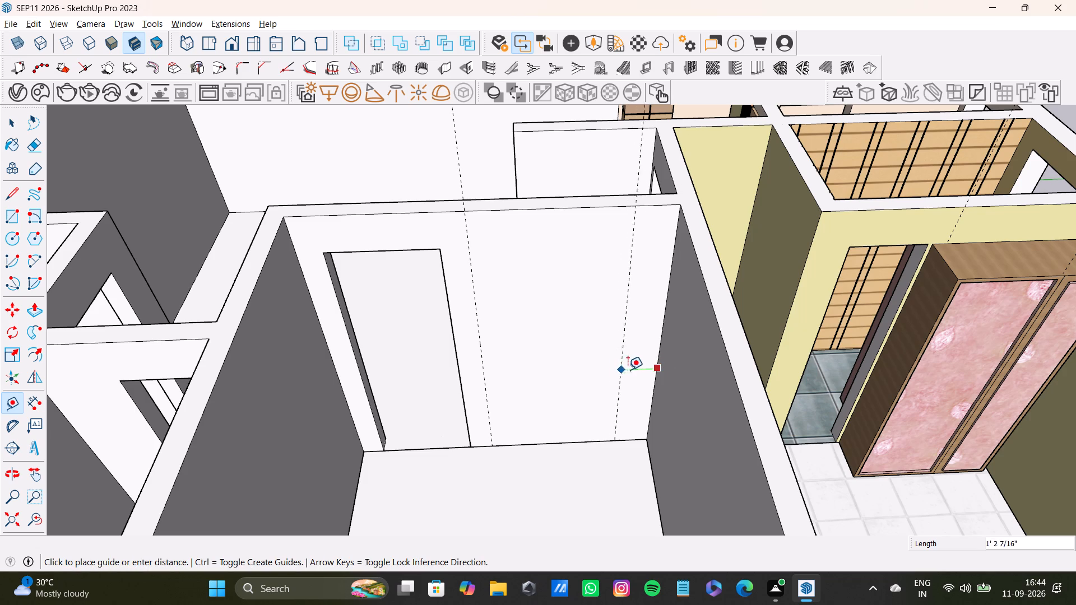
pyautogui.click(632, 369)
# Place a horizontal guide from the door wall's top edge, level with the top corner of the door opening.
pyautogui.scroll(-4, 562, 381)
pyautogui.moveTo(534, 378); pyautogui.dragTo(618, 292, button='middle')
pyautogui.keyDown('shift'); pyautogui.moveTo(534, 307); pyautogui.dragTo(509, 406, button='middle'); pyautogui.keyUp('shift')
pyautogui.scroll(6, 516, 313)
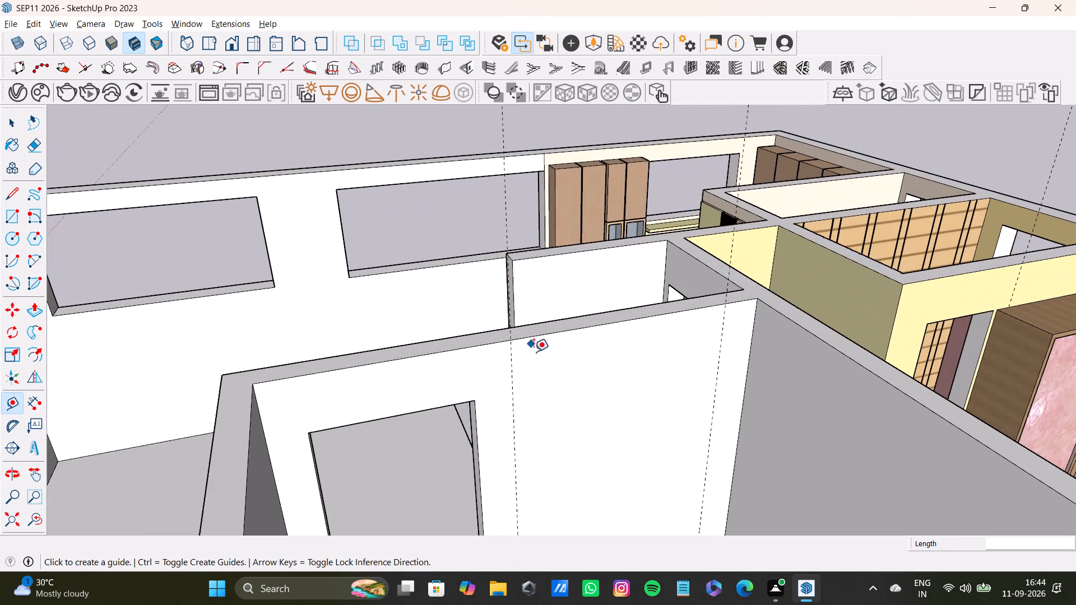
pyautogui.click(528, 337)
pyautogui.click(474, 398)
# Place a horizontal guide on the door wall about 1' 7" above the floor edge.
pyautogui.scroll(-3, 574, 431)
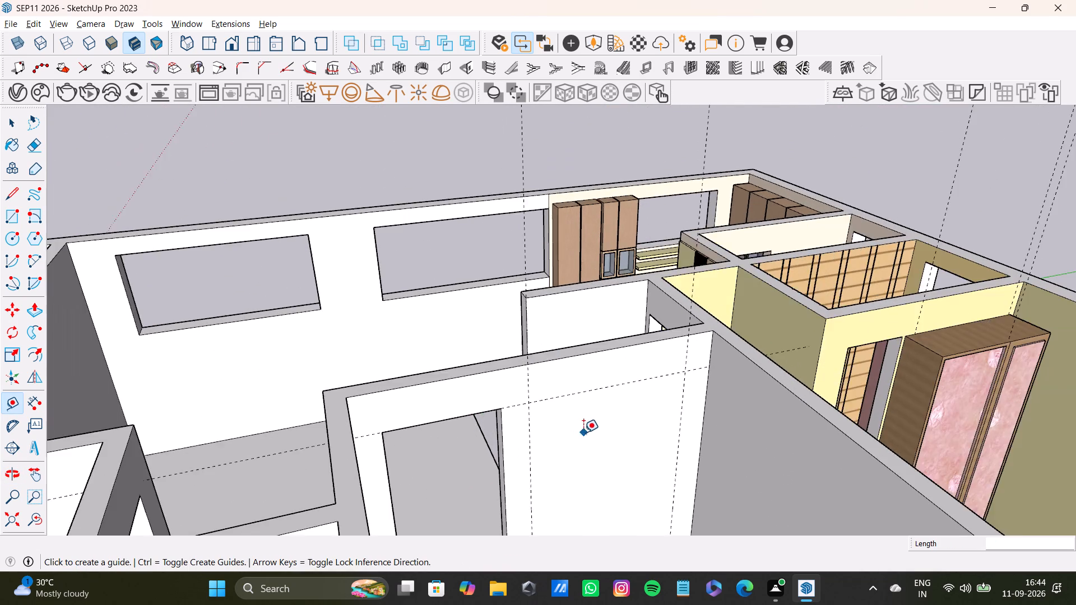
pyautogui.keyDown('shift'); pyautogui.moveTo(584, 431); pyautogui.dragTo(502, 336, button='middle'); pyautogui.keyUp('shift')
pyautogui.scroll(3, 484, 348)
pyautogui.moveTo(513, 352); pyautogui.dragTo(456, 301, button='middle')
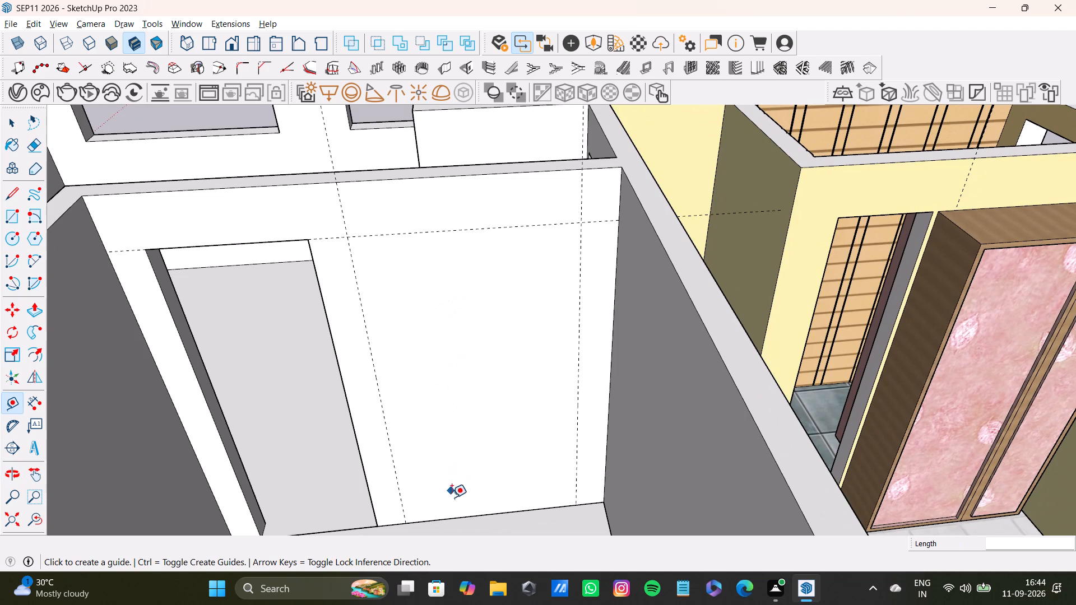
pyautogui.moveTo(463, 518); pyautogui.dragTo(476, 512)
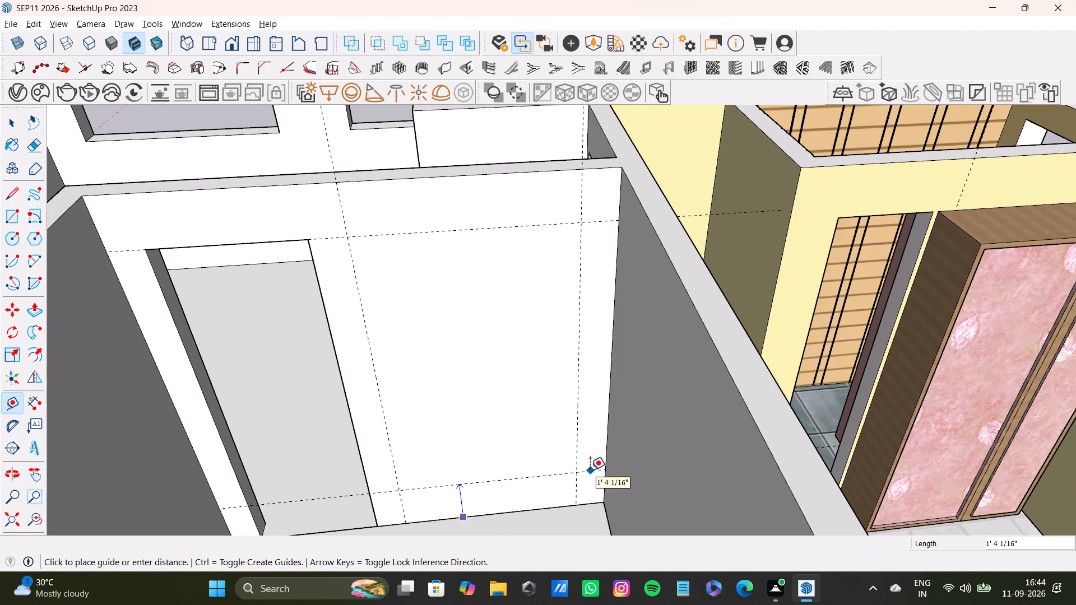
pyautogui.click(590, 466)
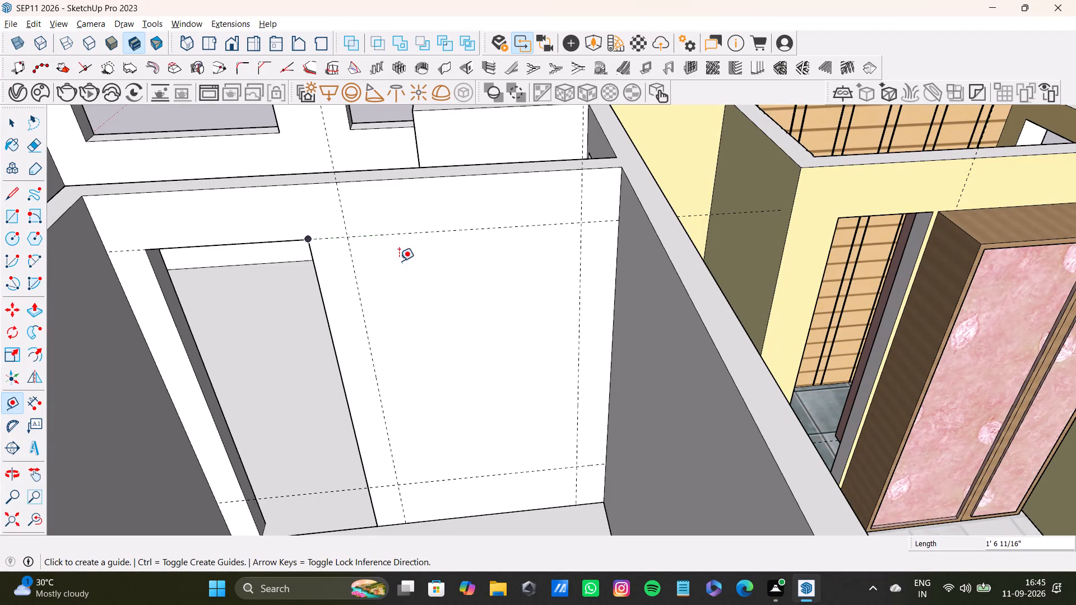
# Start measuring from the intersection of the door-height guide and the vertical guide beside the door opening.
pyautogui.click(346, 236)
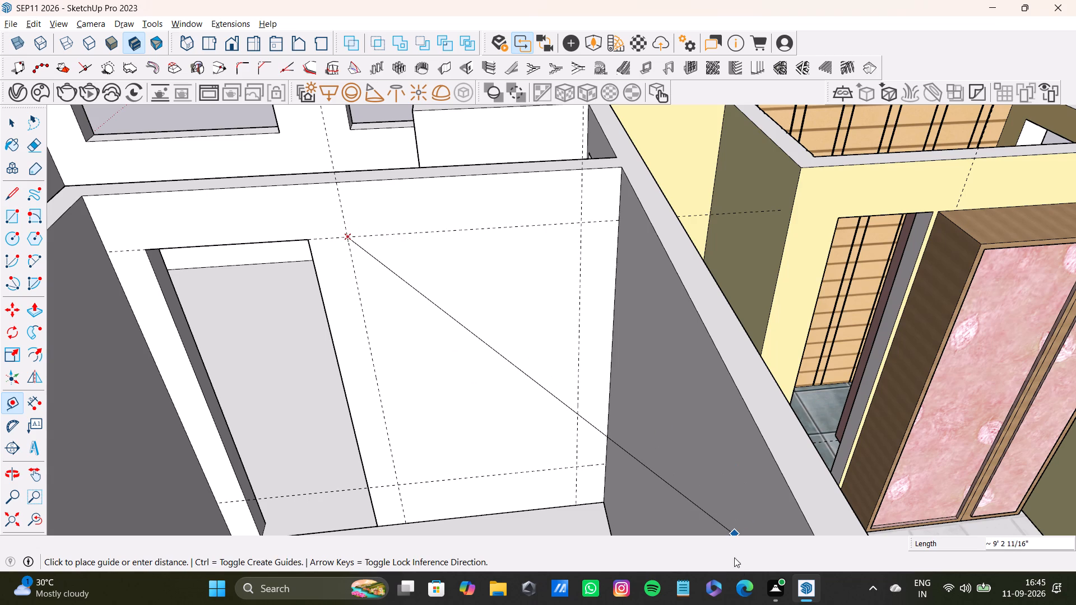
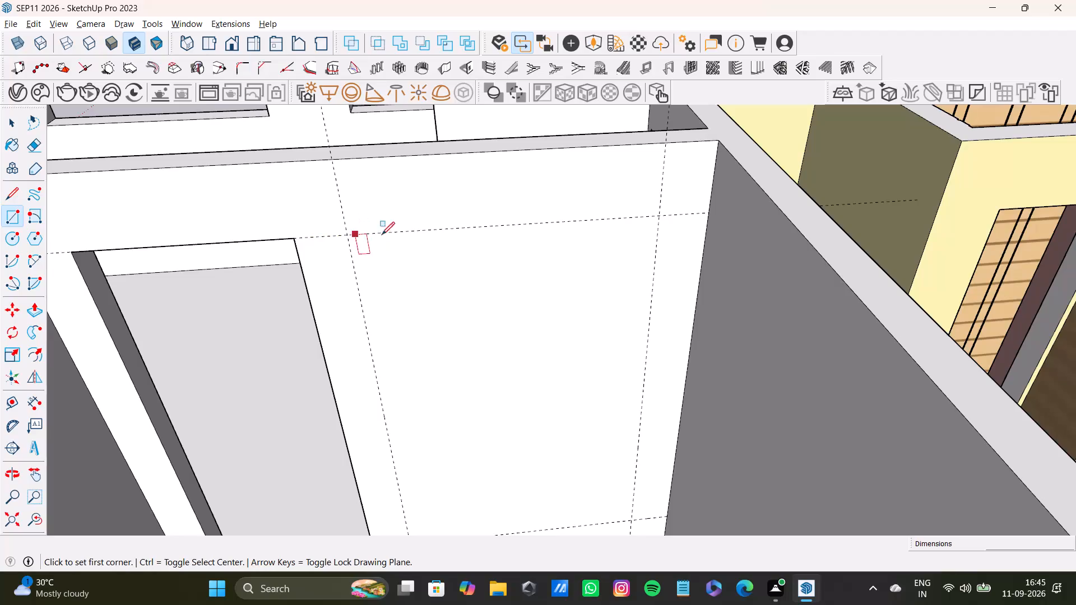
# Draw a rectangle about 7' 3" by 4' 8" on the door wall, corner to corner between the guide intersections.
pyautogui.click(346, 235)
pyautogui.scroll(-2, 576, 443)
pyautogui.moveTo(576, 445); pyautogui.dragTo(571, 452, button='middle')
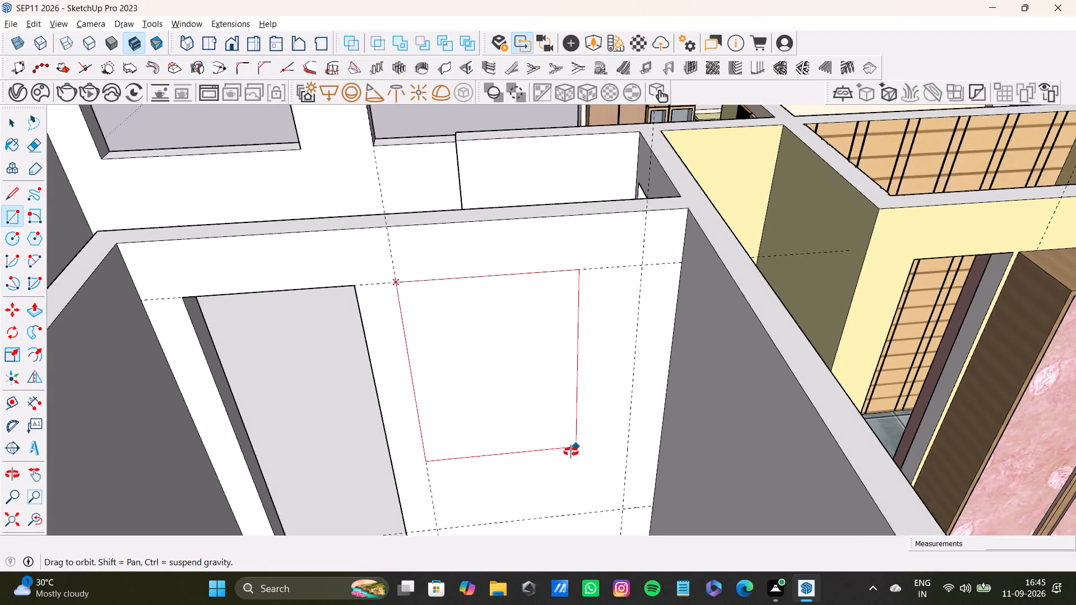
pyautogui.moveTo(571, 452); pyautogui.dragTo(551, 380, button='middle')
pyautogui.scroll(2, 571, 398)
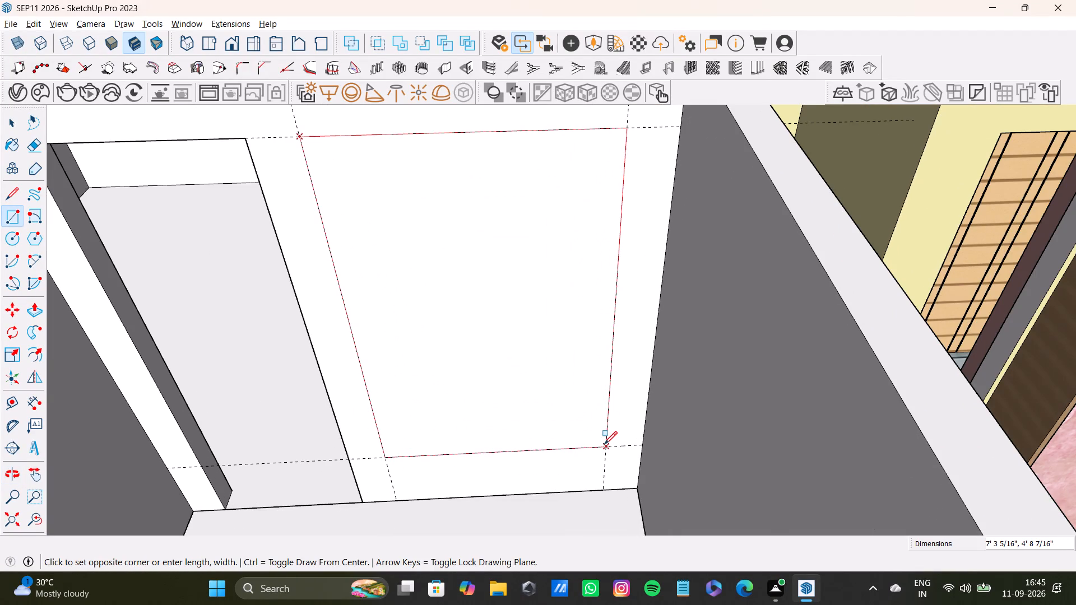
pyautogui.click(604, 444)
# Draw a low rectangle about 5' 10" by 2' 5" at the wall's base, overlapping the tall panel's bottom and both sides.
pyautogui.scroll(-5, 547, 420)
pyautogui.moveTo(486, 392); pyautogui.dragTo(573, 347, button='middle')
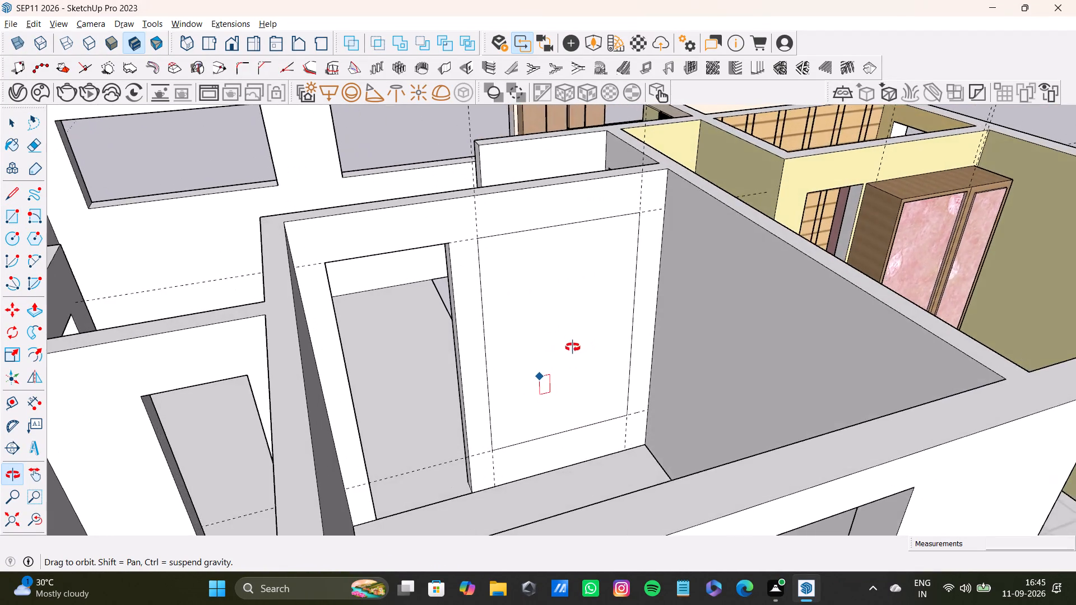
pyautogui.moveTo(573, 347); pyautogui.dragTo(571, 347, button='middle')
pyautogui.scroll(5, 527, 390)
pyautogui.moveTo(497, 457); pyautogui.dragTo(439, 439, button='middle')
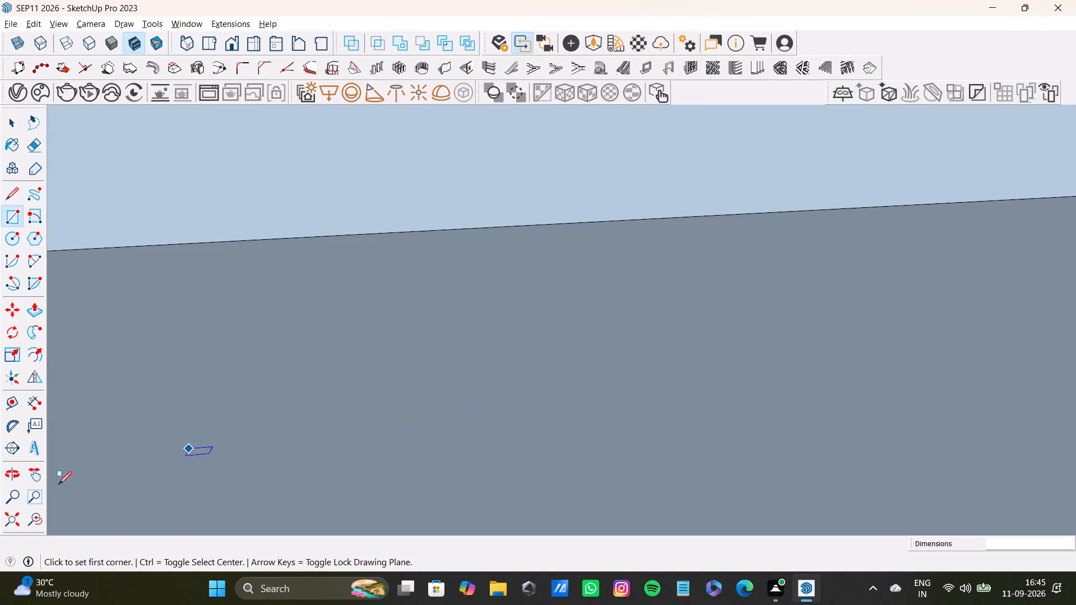
pyautogui.click(35, 516)
pyautogui.scroll(1, 470, 430)
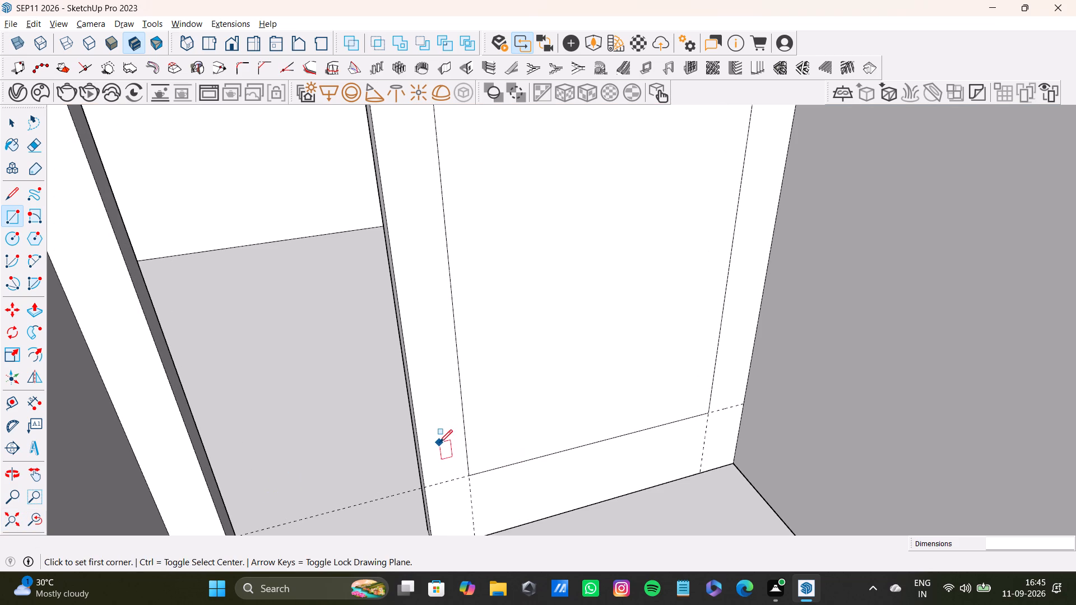
pyautogui.click(439, 443)
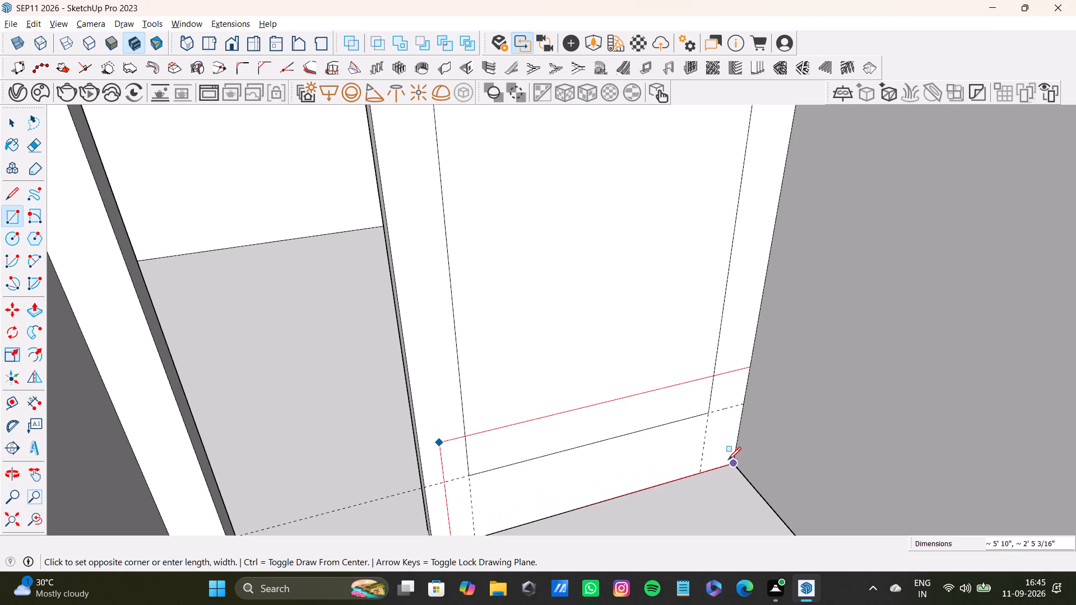
pyautogui.click(729, 457)
# Delete the tall panel's bottom edge and the two side edge segments that lie inside the low rectangle.
pyautogui.press('space')
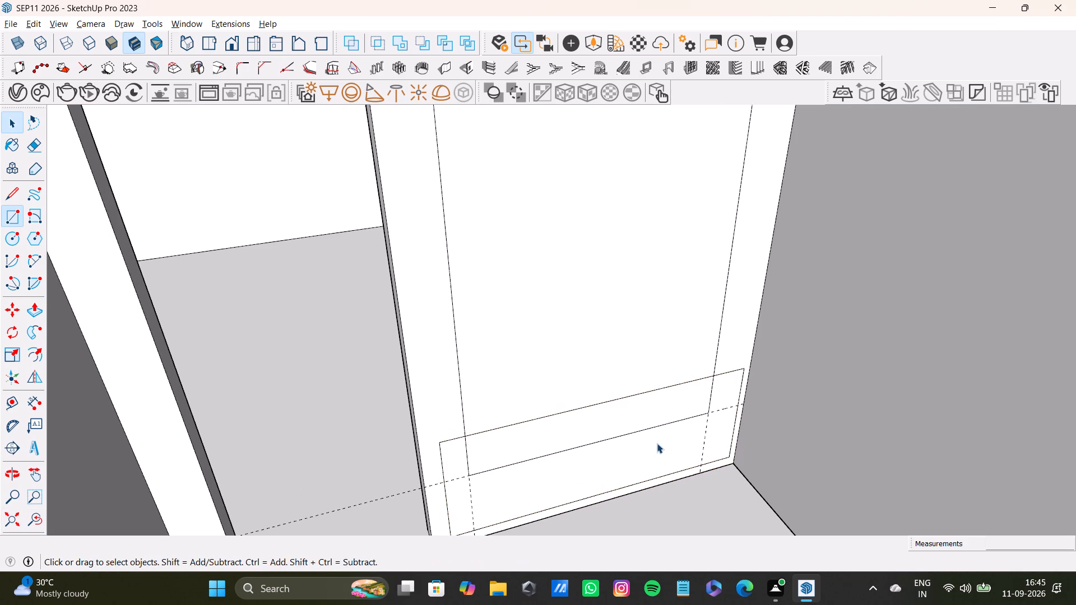
pyautogui.scroll(3, 584, 446)
pyautogui.click(590, 445)
pyautogui.press('Delete')
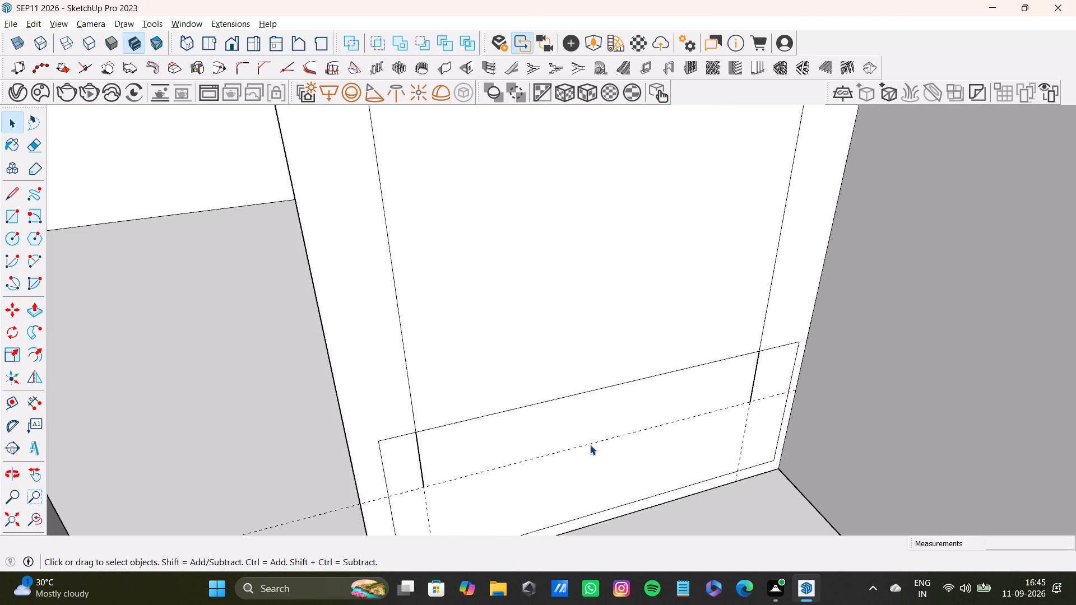
pyautogui.click(423, 472)
pyautogui.press('Delete')
pyautogui.click(754, 388)
pyautogui.press('Delete')
# Pull the low rectangle out from the wall into a box, extending its front face about 6 inches further.
pyautogui.click(723, 403)
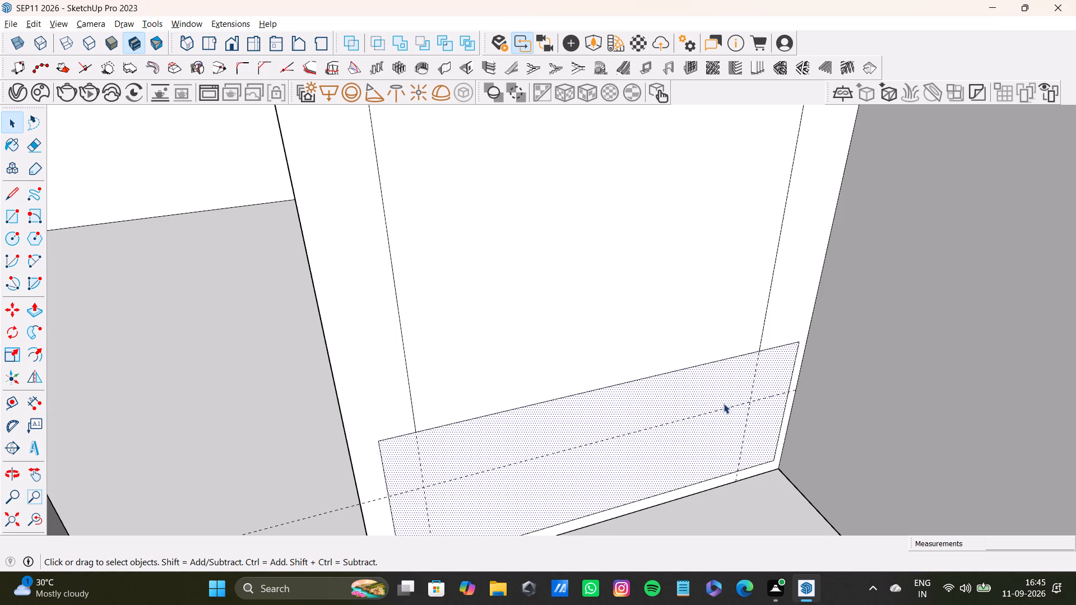
pyautogui.press('p')
pyautogui.moveTo(671, 405); pyautogui.dragTo(704, 453)
pyautogui.scroll(-11, 703, 455)
pyautogui.moveTo(698, 462); pyautogui.dragTo(712, 509, button='middle')
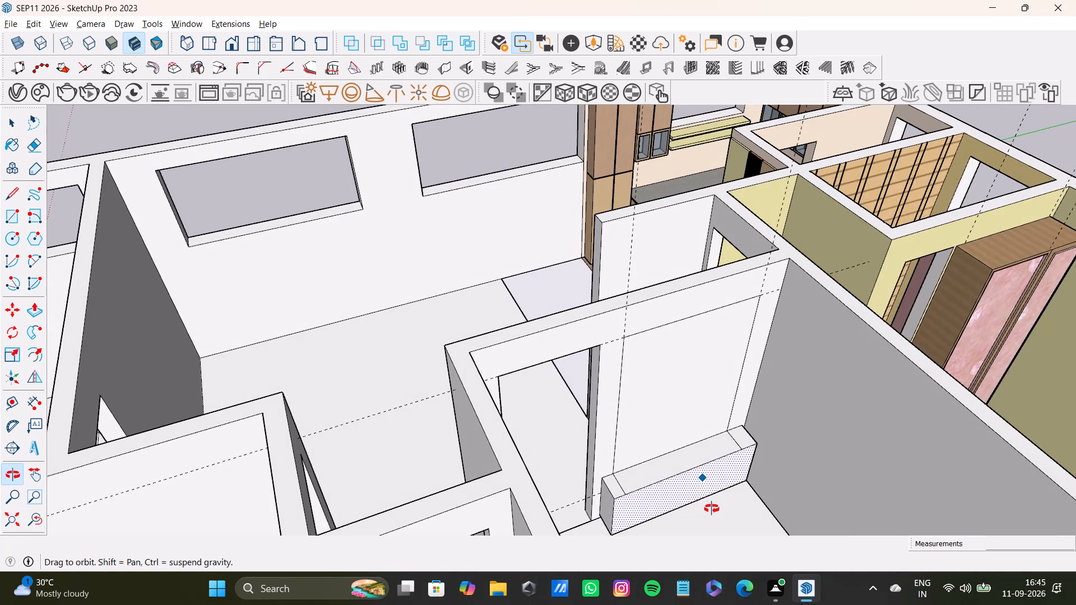
pyautogui.moveTo(712, 509); pyautogui.dragTo(697, 395, button='middle')
pyautogui.moveTo(655, 379); pyautogui.dragTo(669, 383)
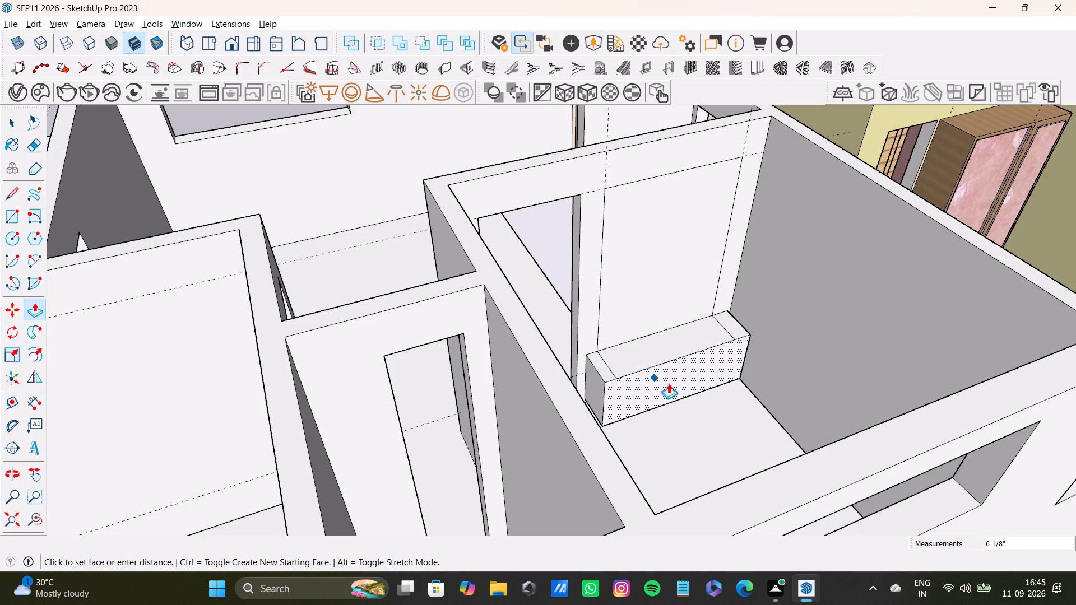
pyautogui.moveTo(669, 383); pyautogui.dragTo(669, 382)
# Pull the tall panel above the base box out from the wall by about 2 5/8".
pyautogui.moveTo(680, 369); pyautogui.dragTo(516, 390, button='middle')
pyautogui.scroll(4, 513, 380)
pyautogui.click(553, 311)
pyautogui.press('space')
pyautogui.click(553, 303)
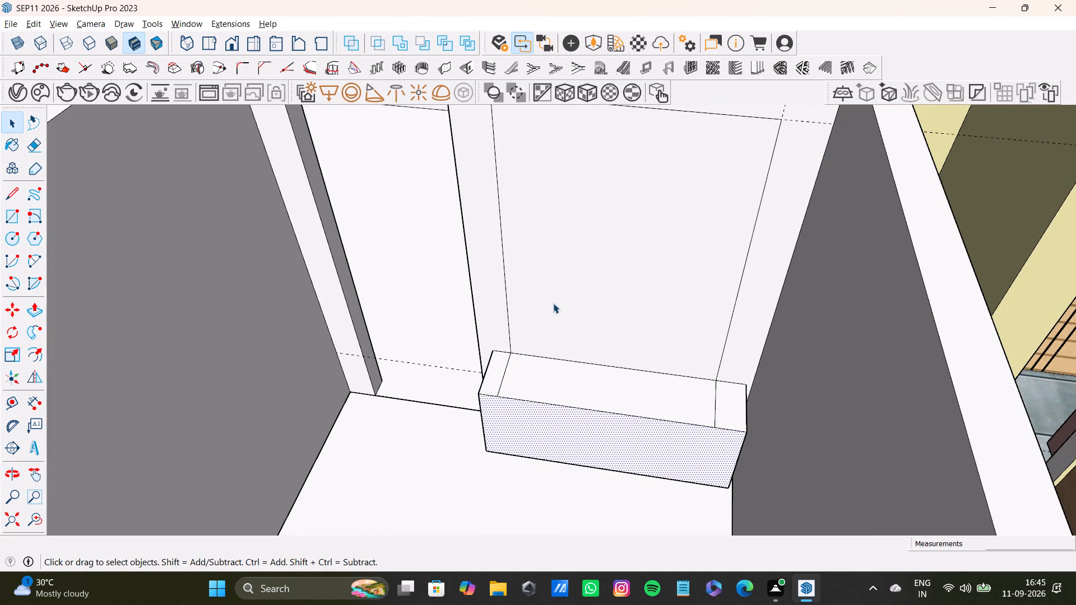
pyautogui.press('p')
pyautogui.moveTo(555, 301); pyautogui.dragTo(558, 308)
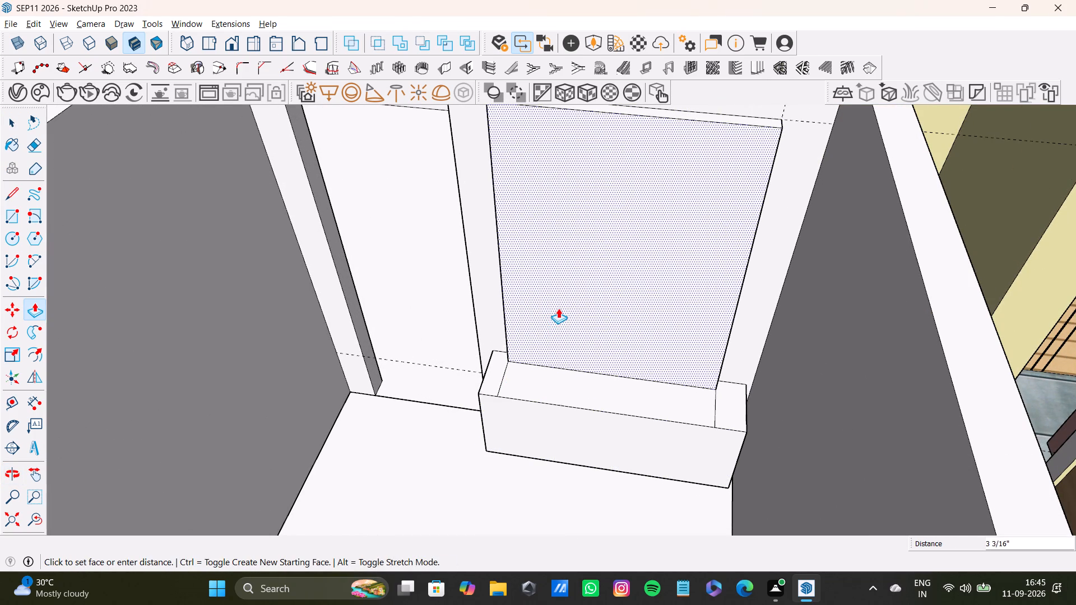
pyautogui.moveTo(558, 308); pyautogui.dragTo(556, 309)
# Push down the middle section of the base box's top face, leaving a raised block at each end.
pyautogui.scroll(-4, 552, 311)
pyautogui.moveTo(550, 310); pyautogui.dragTo(698, 286, button='middle')
pyautogui.scroll(2, 582, 268)
pyautogui.scroll(-4, 581, 256)
pyautogui.scroll(10, 578, 320)
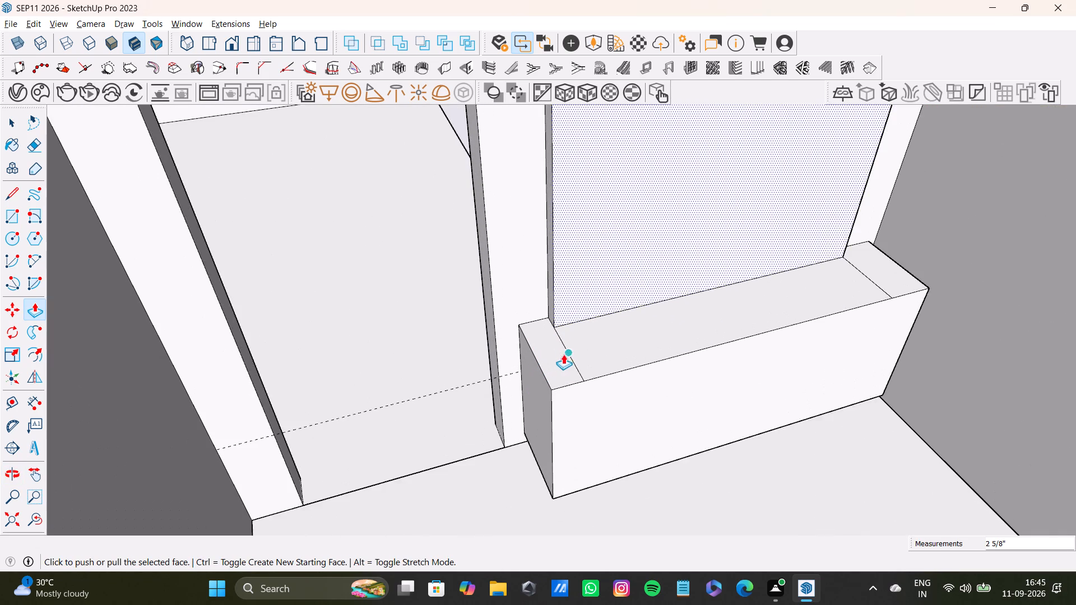
pyautogui.scroll(1, 565, 348)
pyautogui.press('space')
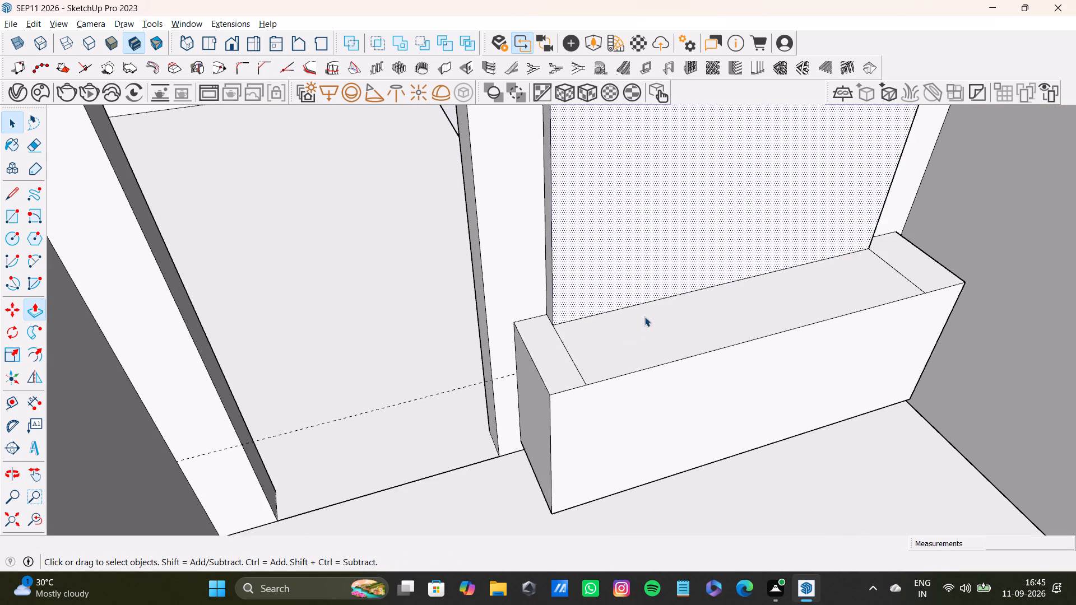
pyautogui.click(644, 317)
pyautogui.press('p')
pyautogui.moveTo(647, 334); pyautogui.dragTo(650, 345)
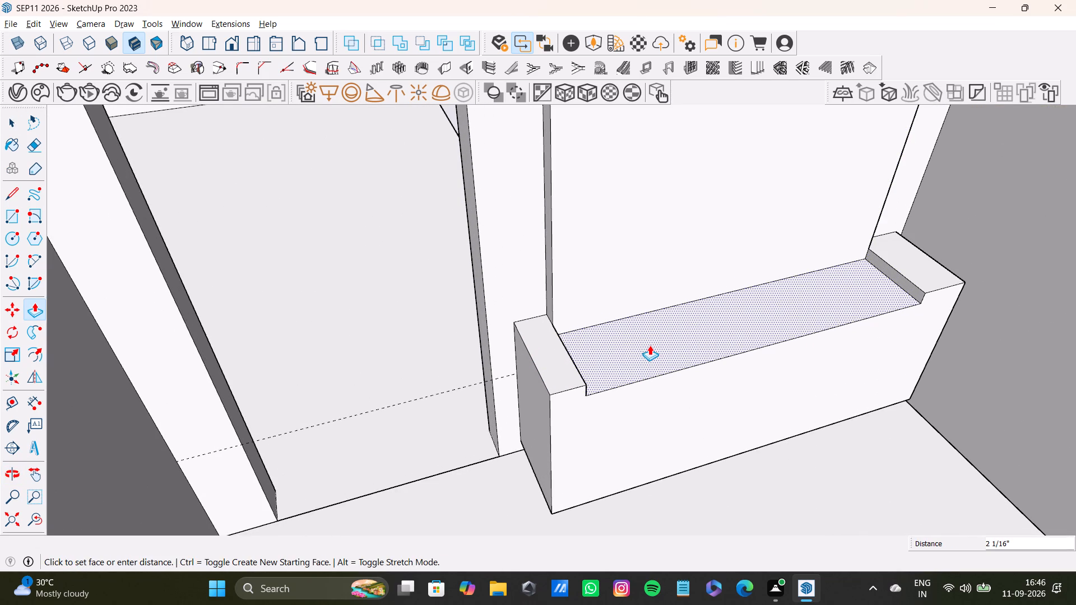
pyautogui.moveTo(650, 345); pyautogui.dragTo(651, 355)
pyautogui.press('space')
# Push the tall panel's front face back toward the wall by about 2 inches.
pyautogui.scroll(-7, 645, 354)
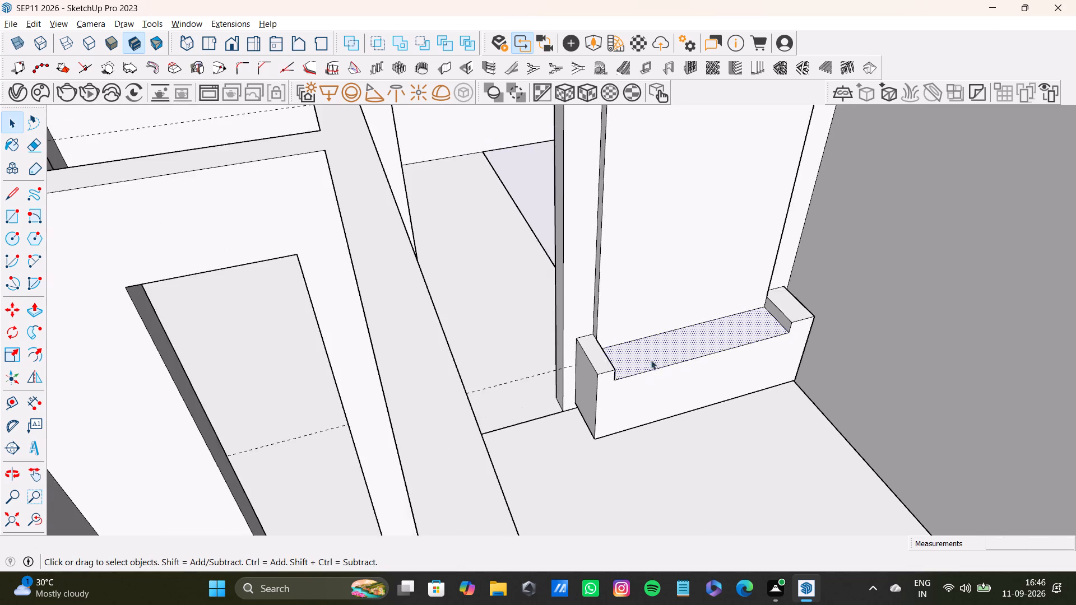
pyautogui.moveTo(658, 360); pyautogui.dragTo(523, 375, button='middle')
pyautogui.keyDown('shift'); pyautogui.scroll(-4, 528, 367); pyautogui.keyUp('shift')
pyautogui.keyDown('shift'); pyautogui.moveTo(526, 360); pyautogui.dragTo(516, 394, button='middle'); pyautogui.keyUp('shift')
pyautogui.keyDown('shift'); pyautogui.scroll(-1, 516, 394); pyautogui.keyUp('shift')
pyautogui.scroll(5, 477, 220)
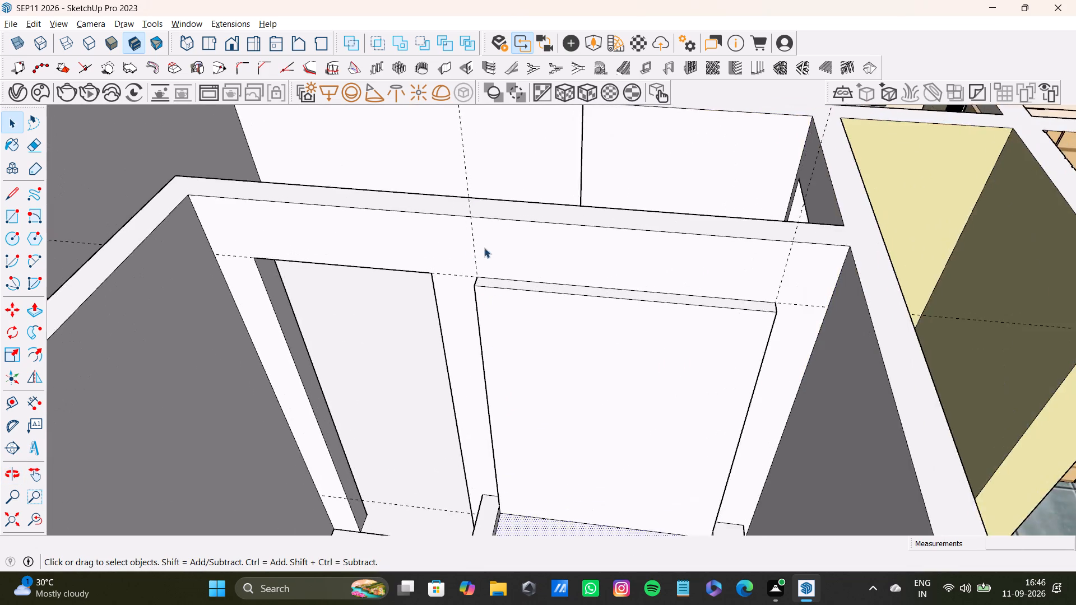
pyautogui.scroll(4, 484, 248)
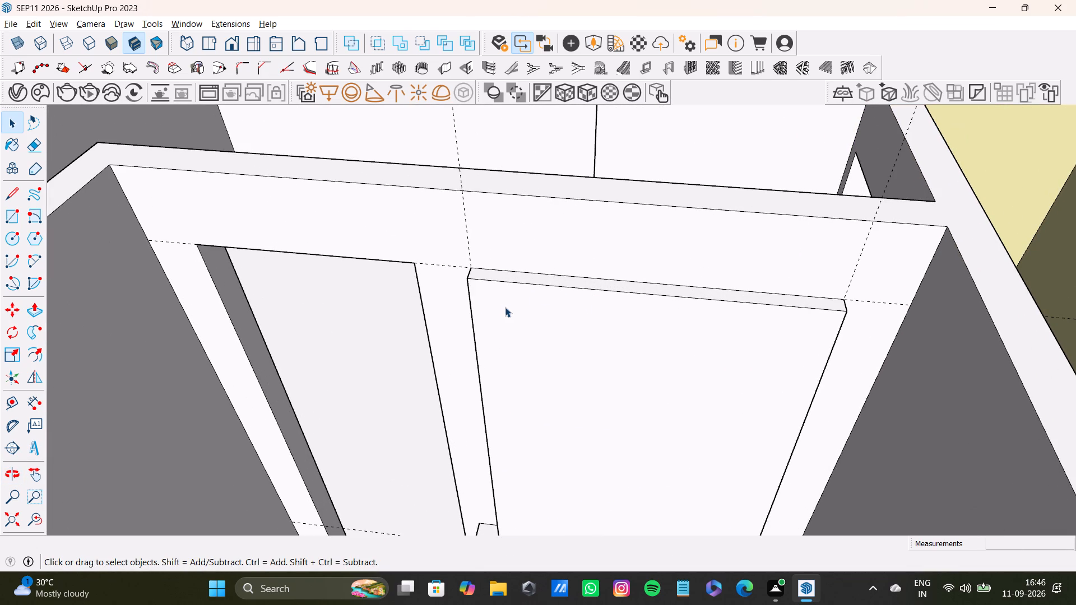
pyautogui.click(511, 305)
pyautogui.press('p')
pyautogui.moveTo(511, 305); pyautogui.dragTo(513, 296)
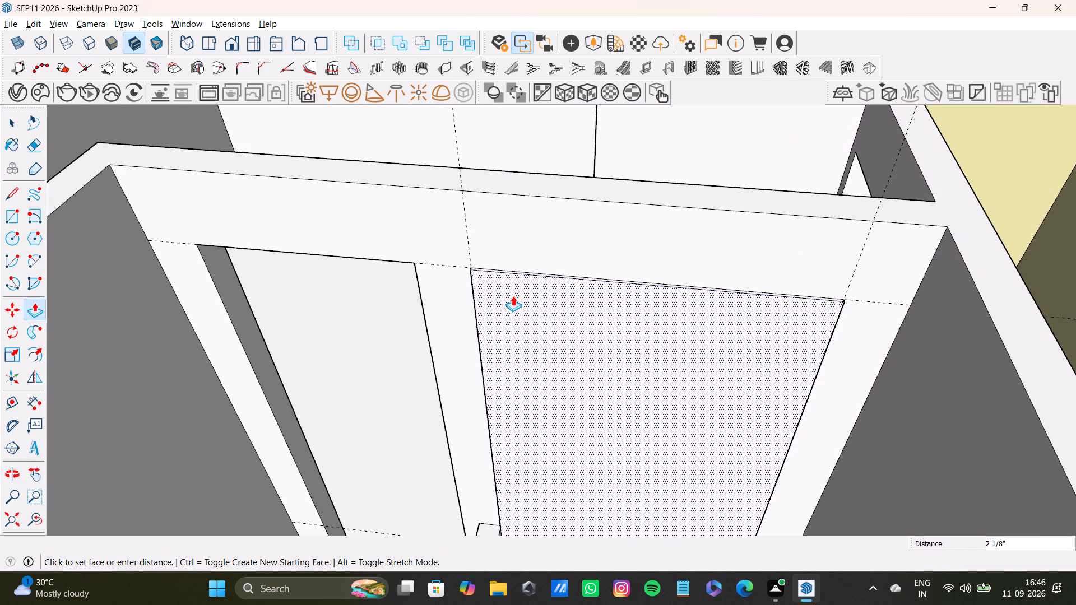
pyautogui.moveTo(513, 296); pyautogui.dragTo(513, 299)
pyautogui.press('space')
# Narrow the raised end block farther from the door opening by pushing its inner side face about 2 inches.
pyautogui.scroll(-7, 505, 301)
pyautogui.moveTo(536, 374); pyautogui.dragTo(591, 374, button='middle')
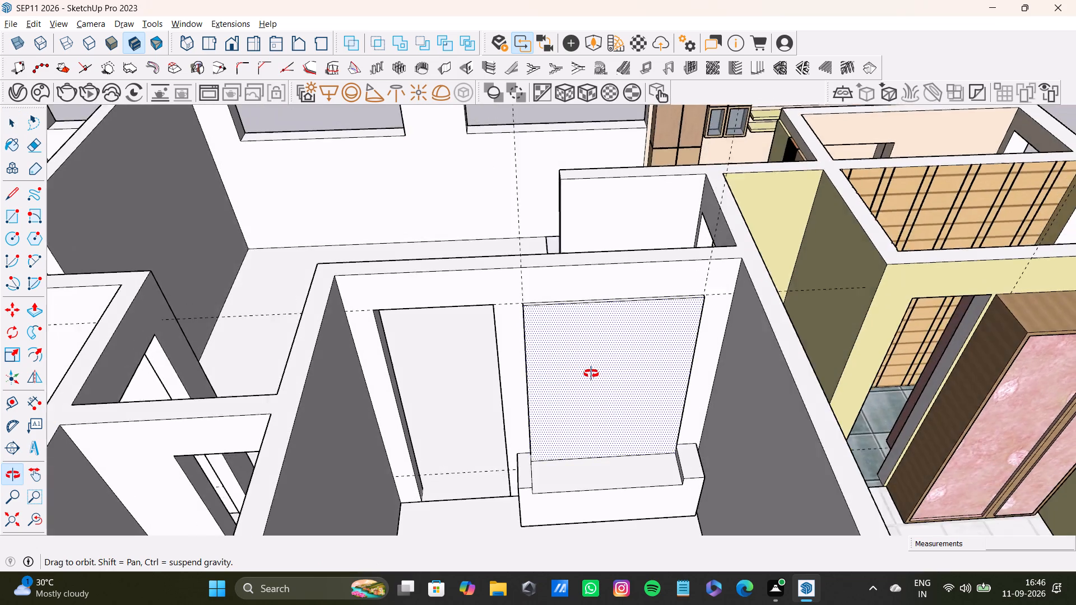
pyautogui.moveTo(591, 374); pyautogui.dragTo(600, 350, button='middle')
pyautogui.scroll(3, 606, 429)
pyautogui.keyDown('shift'); pyautogui.moveTo(631, 444); pyautogui.dragTo(570, 399, button='middle'); pyautogui.keyUp('shift')
pyautogui.moveTo(570, 402); pyautogui.dragTo(601, 401, button='middle')
pyautogui.scroll(3, 613, 401)
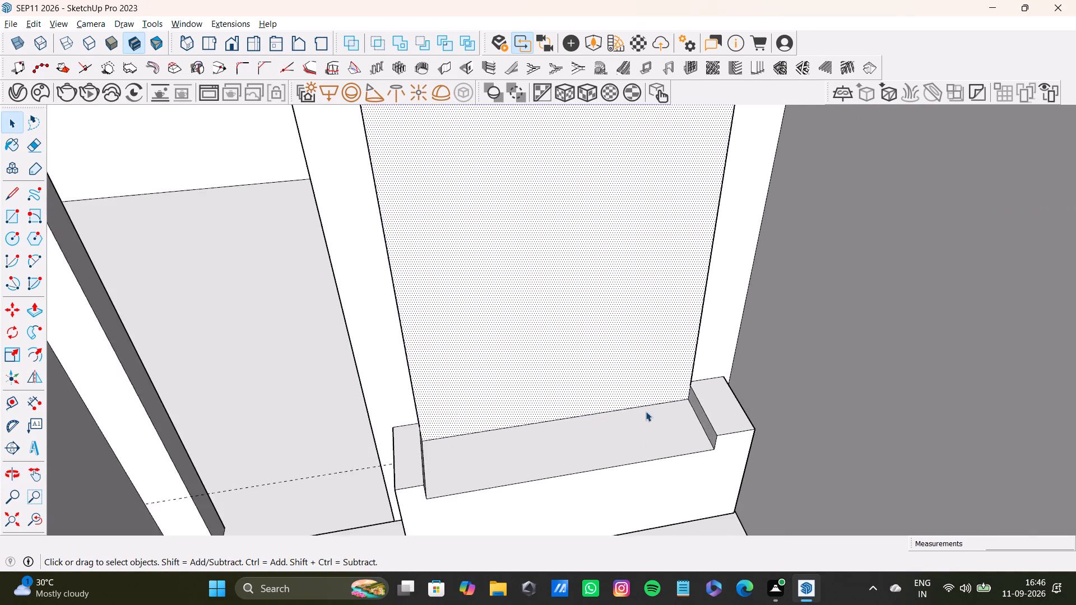
pyautogui.scroll(2, 646, 411)
pyautogui.moveTo(670, 410); pyautogui.dragTo(622, 358, button='middle')
pyautogui.scroll(2, 633, 359)
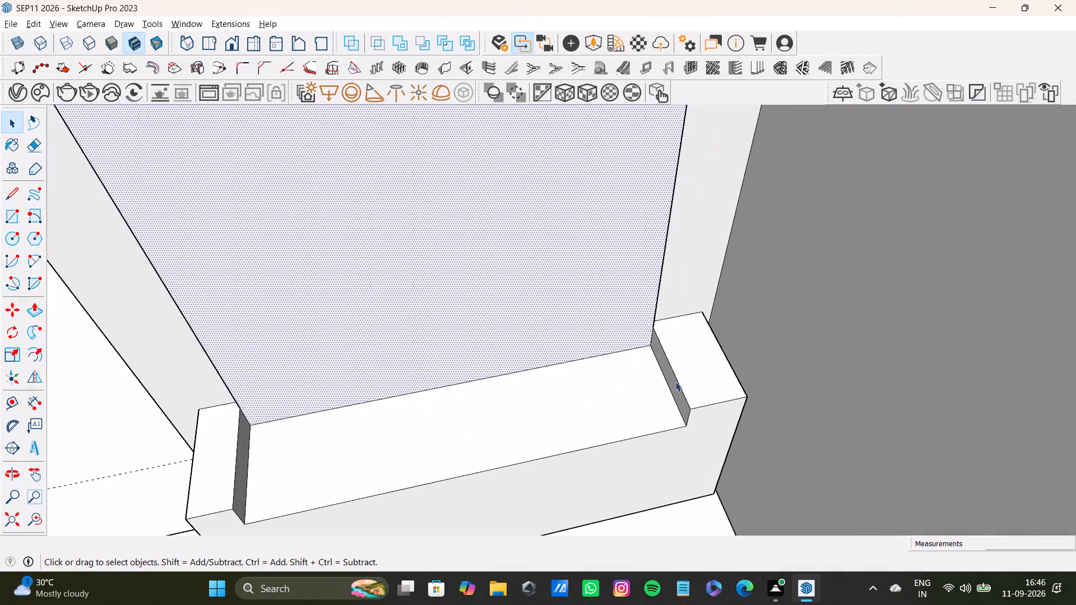
pyautogui.click(676, 390)
pyautogui.press('p')
pyautogui.moveTo(677, 390); pyautogui.dragTo(688, 385)
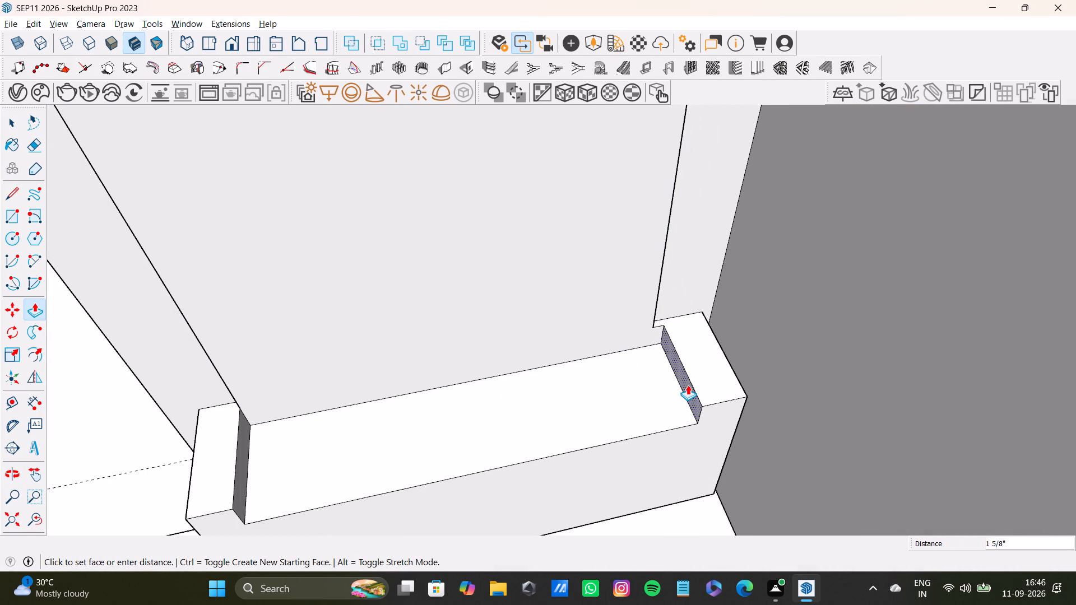
pyautogui.moveTo(688, 385); pyautogui.dragTo(690, 384)
pyautogui.press('space')
# Extend the tall panel's thin side face farther from the door opening to line up with the narrowed block's inner face.
pyautogui.scroll(6, 645, 327)
pyautogui.moveTo(654, 333); pyautogui.dragTo(582, 343, button='middle')
pyautogui.scroll(2, 598, 353)
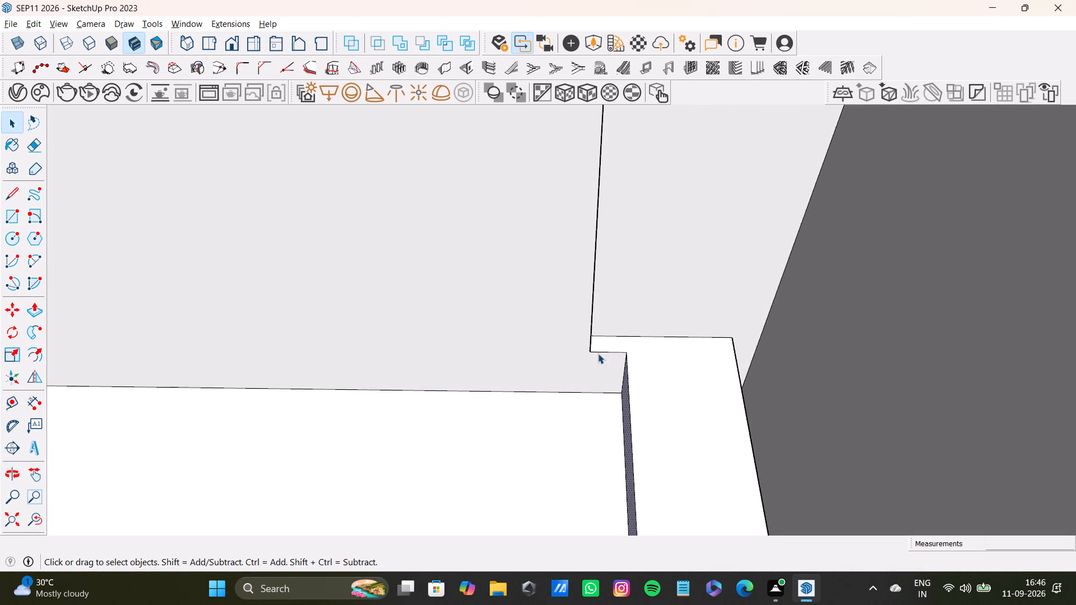
pyautogui.scroll(4, 598, 353)
pyautogui.click(614, 341)
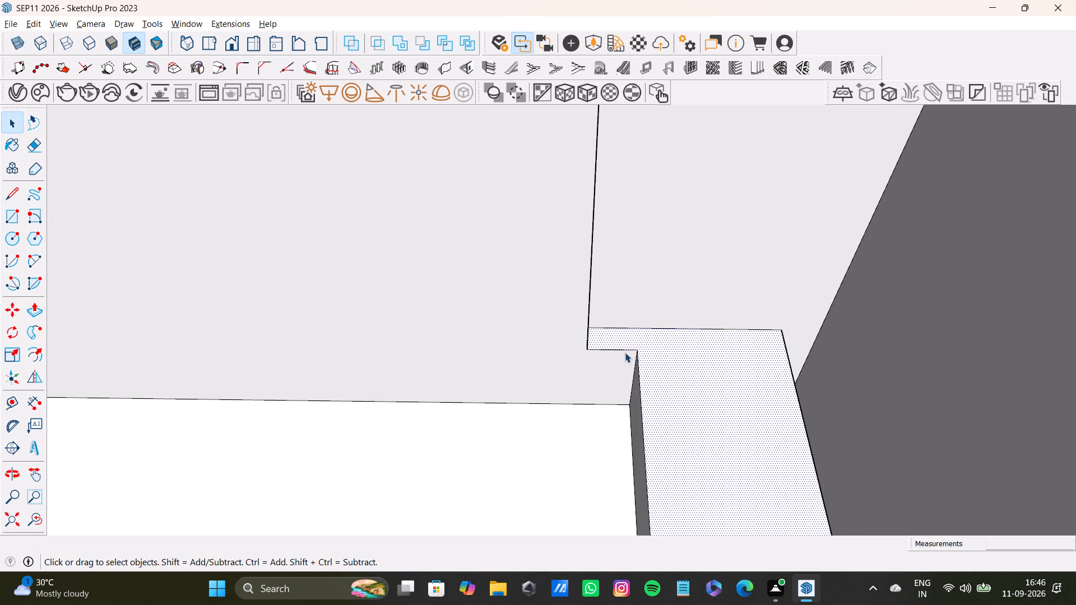
pyautogui.scroll(-7, 607, 392)
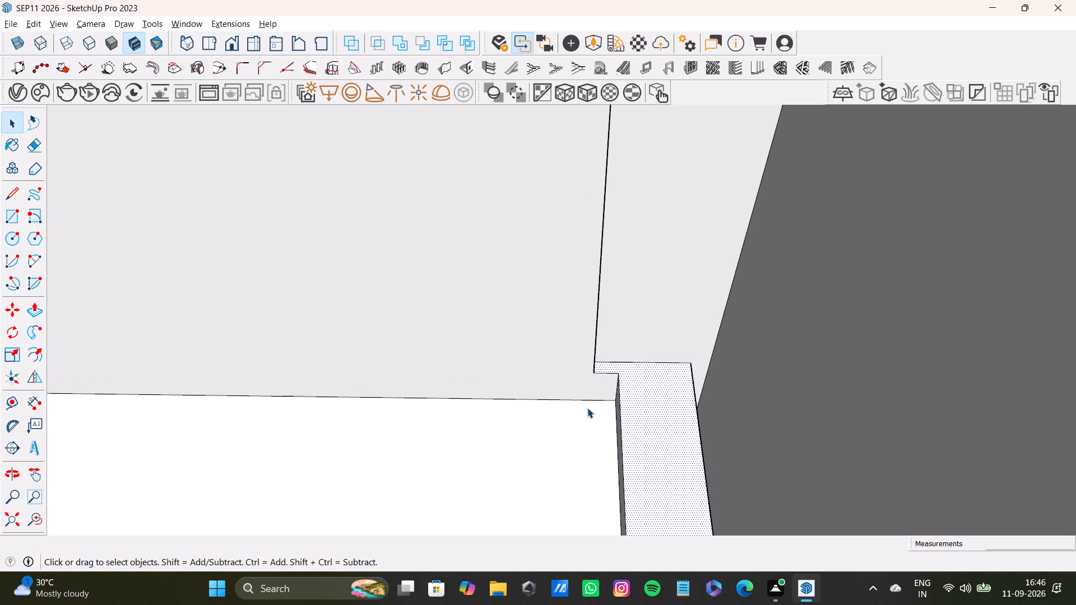
pyautogui.moveTo(574, 423); pyautogui.dragTo(573, 454, button='middle')
pyautogui.scroll(-7, 573, 454)
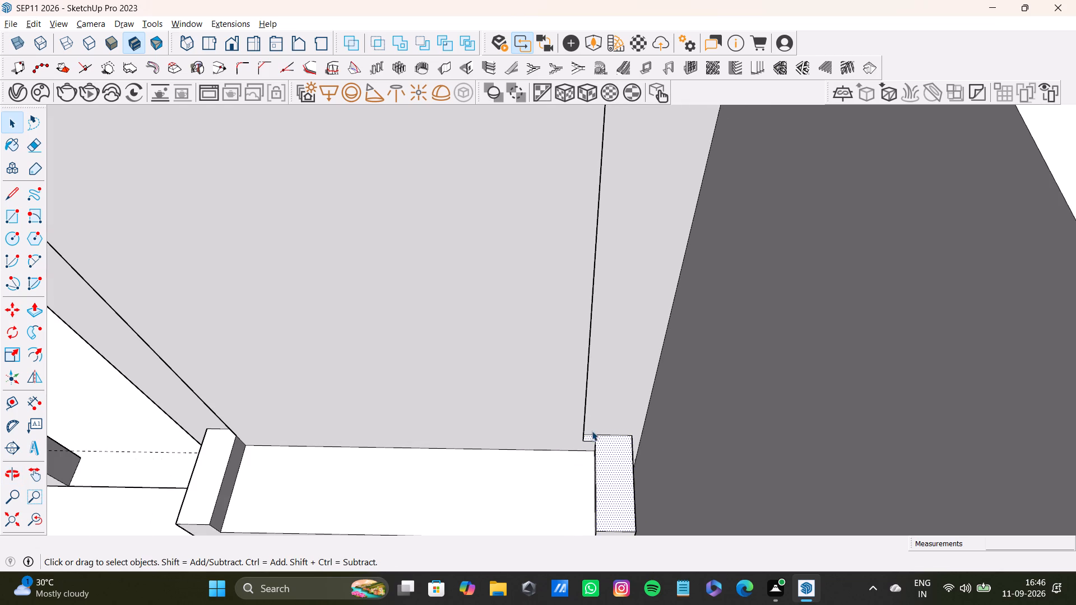
pyautogui.scroll(4, 595, 433)
pyautogui.moveTo(596, 436); pyautogui.dragTo(571, 440, button='middle')
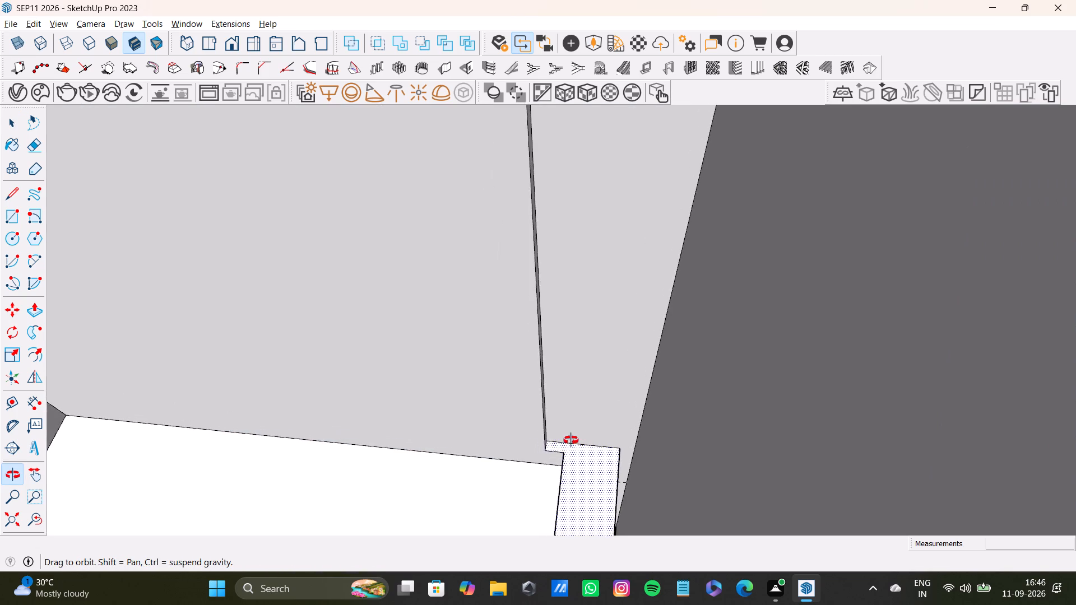
pyautogui.moveTo(571, 440); pyautogui.dragTo(571, 440, button='middle')
pyautogui.scroll(-1, 559, 437)
pyautogui.scroll(9, 551, 436)
pyautogui.click(542, 437)
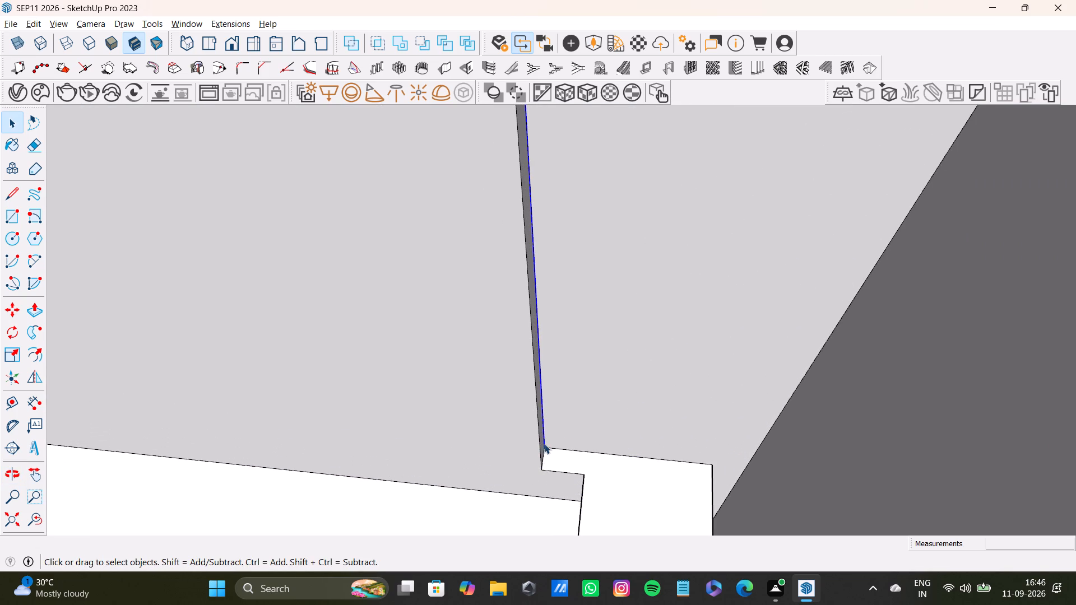
pyautogui.scroll(3, 543, 446)
pyautogui.moveTo(543, 446); pyautogui.dragTo(533, 449, button='middle')
pyautogui.click(536, 448)
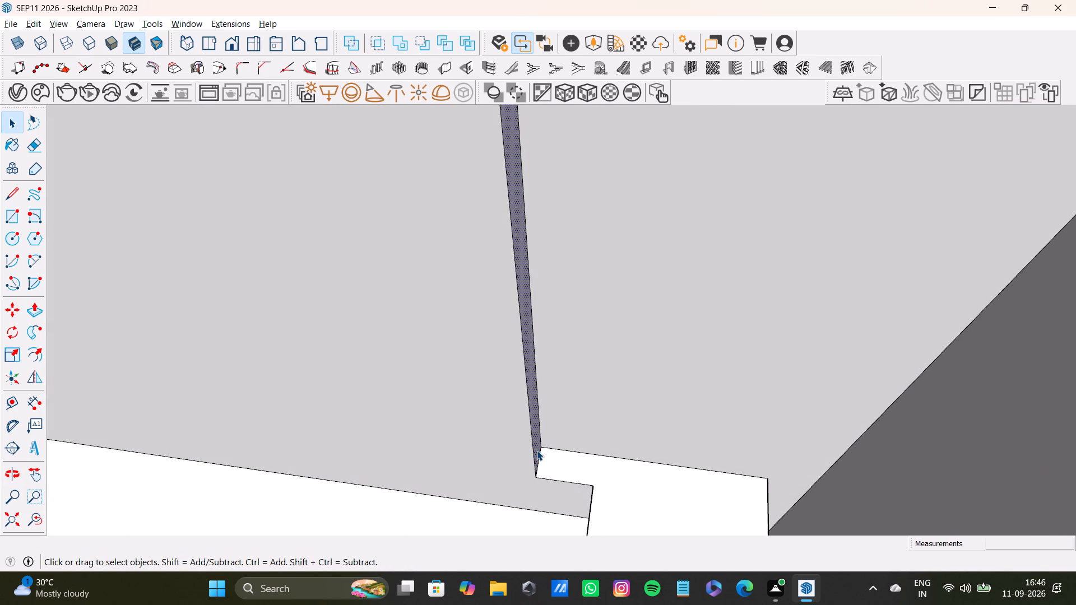
pyautogui.press('p')
pyautogui.moveTo(537, 450); pyautogui.dragTo(593, 484)
pyautogui.scroll(-4, 589, 504)
pyautogui.press('space')
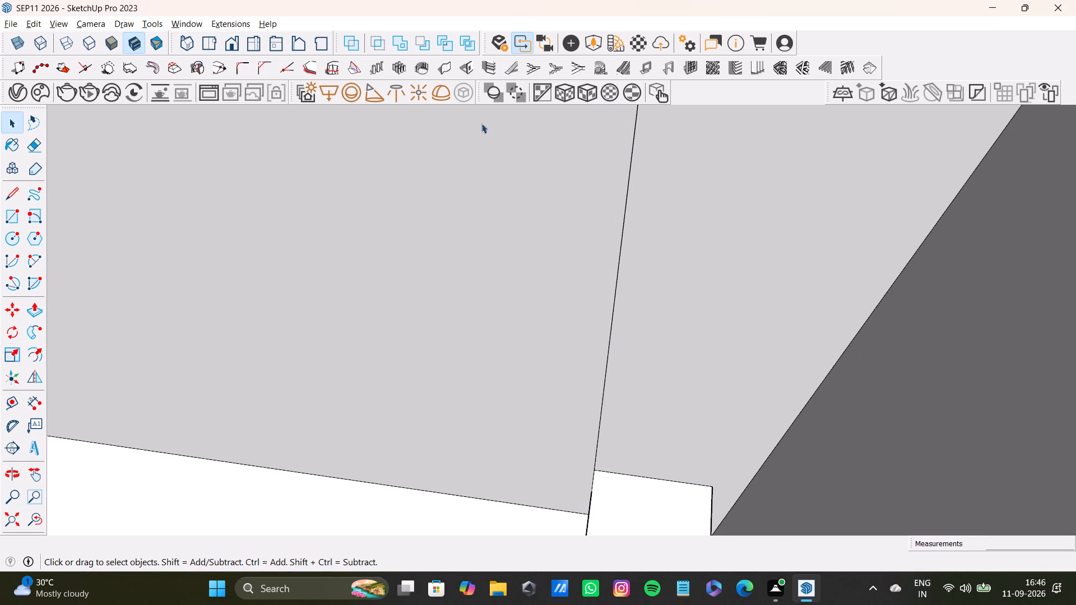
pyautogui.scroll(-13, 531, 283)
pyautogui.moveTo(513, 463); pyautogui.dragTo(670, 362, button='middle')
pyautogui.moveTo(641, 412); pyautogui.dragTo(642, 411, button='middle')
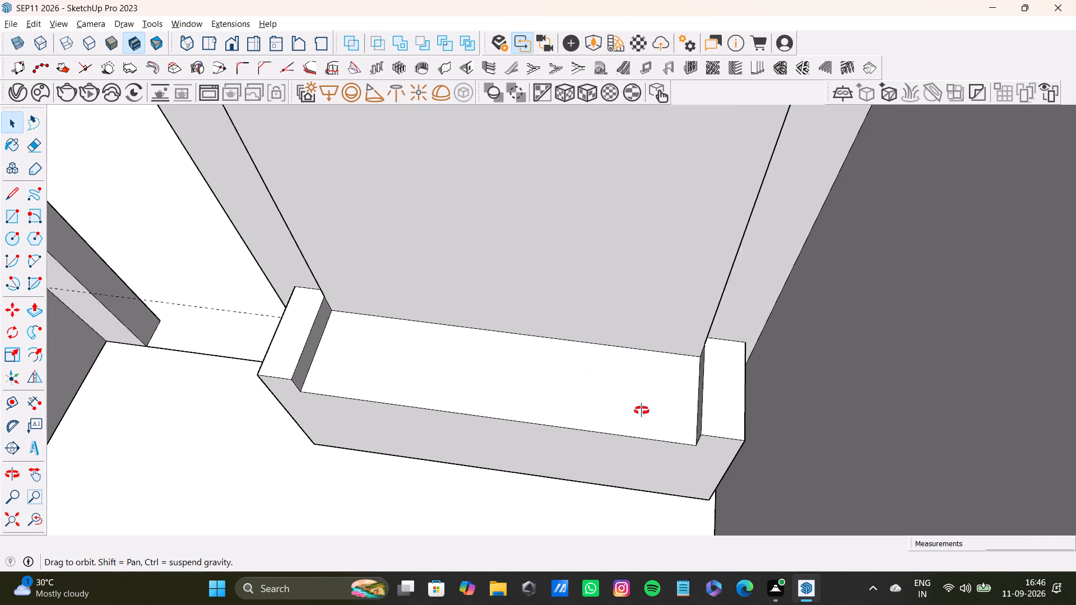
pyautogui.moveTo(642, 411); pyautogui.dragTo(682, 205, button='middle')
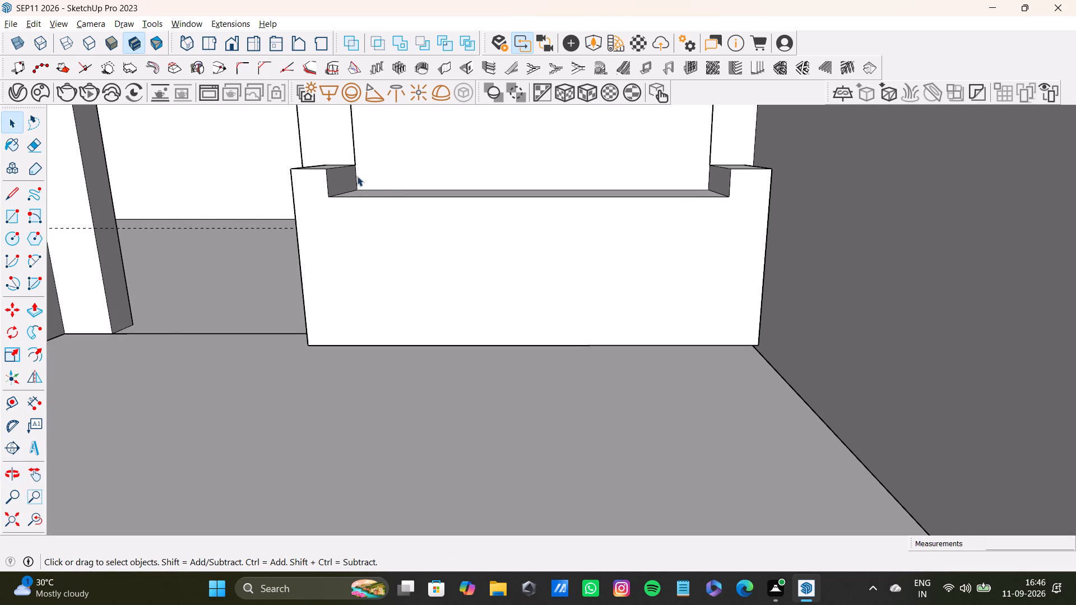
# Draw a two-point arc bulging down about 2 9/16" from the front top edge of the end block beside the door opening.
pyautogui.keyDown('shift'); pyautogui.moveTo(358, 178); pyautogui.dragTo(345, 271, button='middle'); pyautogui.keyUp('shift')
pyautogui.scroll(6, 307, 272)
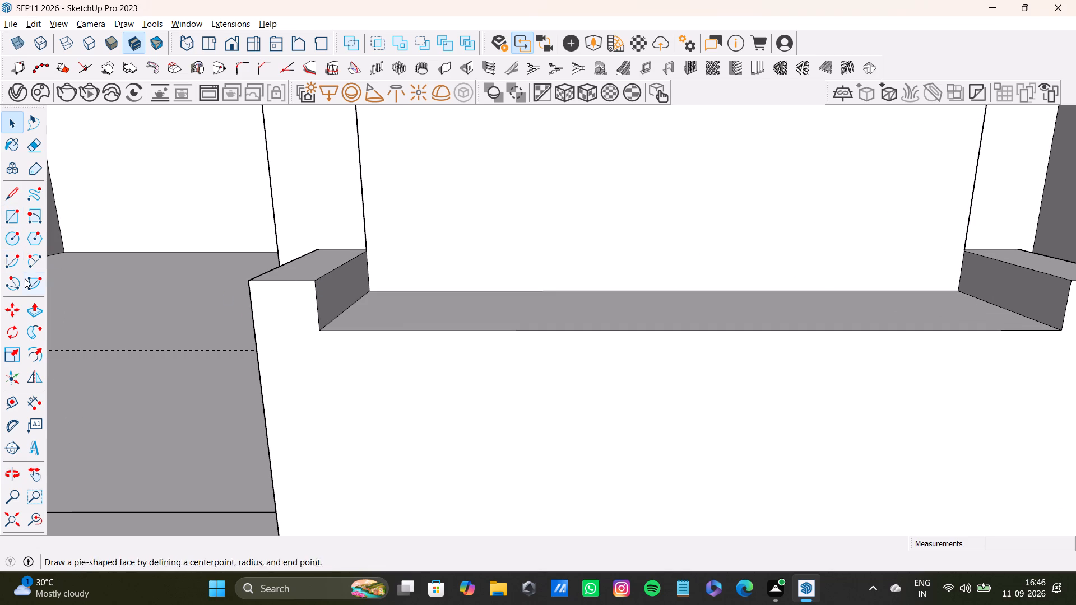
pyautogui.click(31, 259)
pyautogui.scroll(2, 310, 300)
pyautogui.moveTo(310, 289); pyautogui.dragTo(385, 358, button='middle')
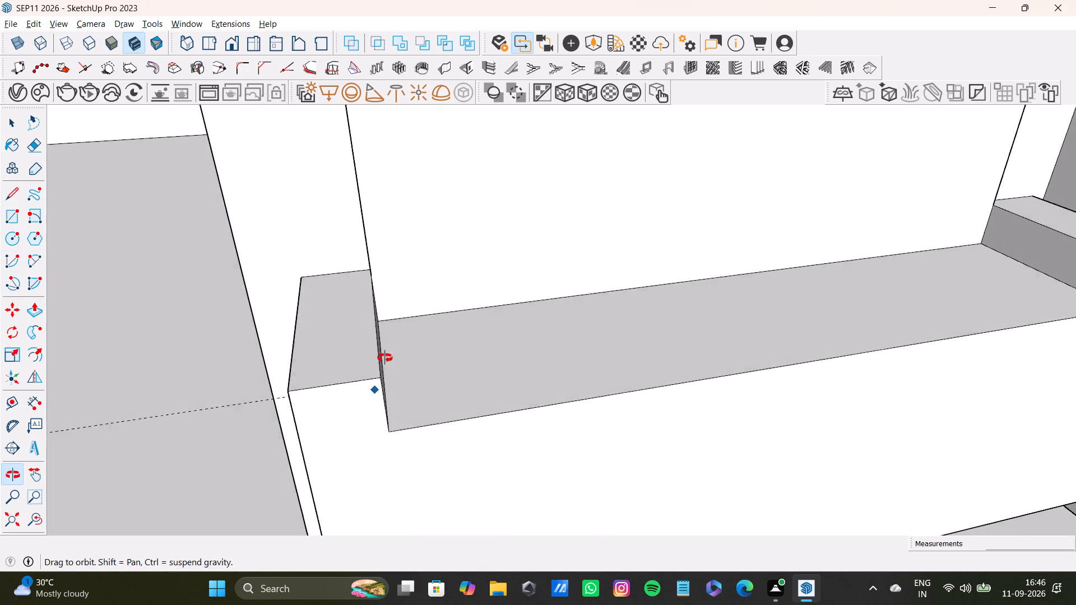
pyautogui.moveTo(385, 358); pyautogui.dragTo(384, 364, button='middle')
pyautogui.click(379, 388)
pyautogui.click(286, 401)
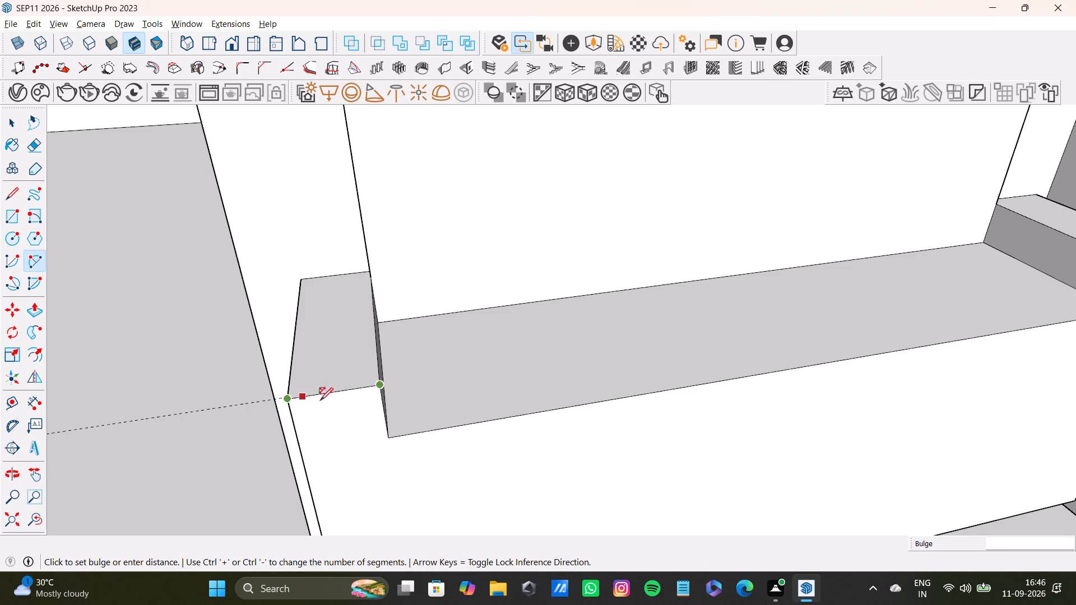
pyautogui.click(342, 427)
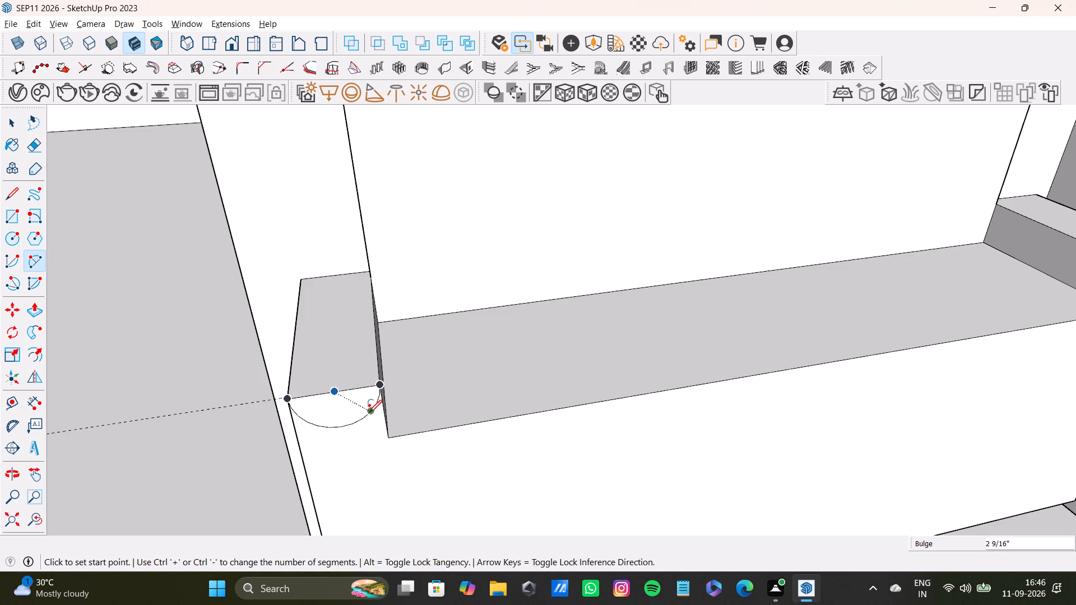
# Draw a downward arc across the front top edge of the end block farther from the door opening.
pyautogui.scroll(-4, 442, 428)
pyautogui.keyDown('shift'); pyautogui.moveTo(485, 426); pyautogui.dragTo(312, 427, button='middle'); pyautogui.keyUp('shift')
pyautogui.moveTo(746, 365); pyautogui.dragTo(591, 374, button='middle')
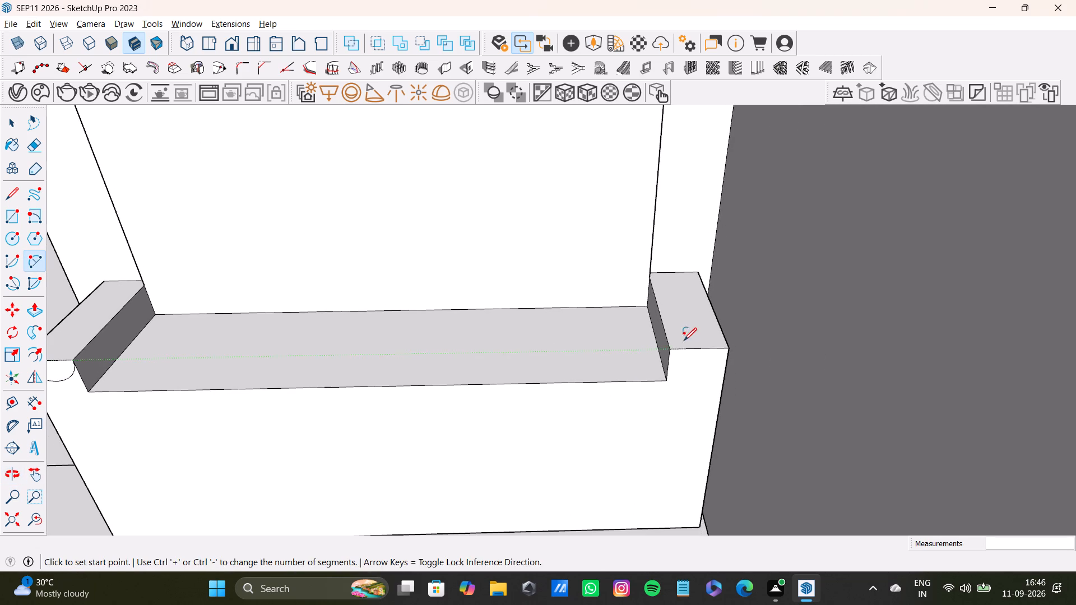
pyautogui.click(669, 350)
pyautogui.click(728, 350)
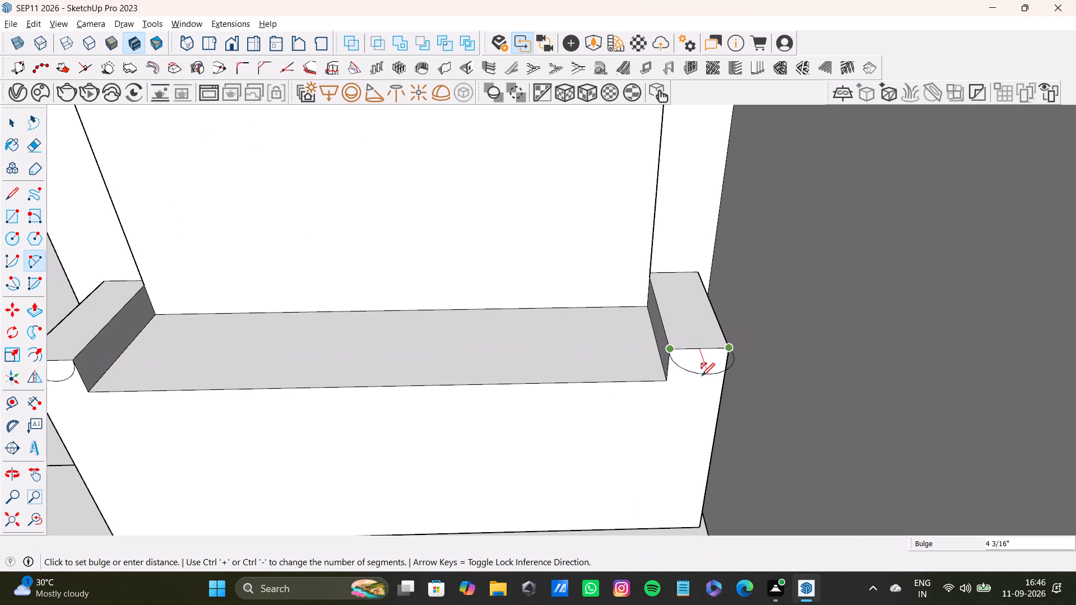
pyautogui.click(690, 376)
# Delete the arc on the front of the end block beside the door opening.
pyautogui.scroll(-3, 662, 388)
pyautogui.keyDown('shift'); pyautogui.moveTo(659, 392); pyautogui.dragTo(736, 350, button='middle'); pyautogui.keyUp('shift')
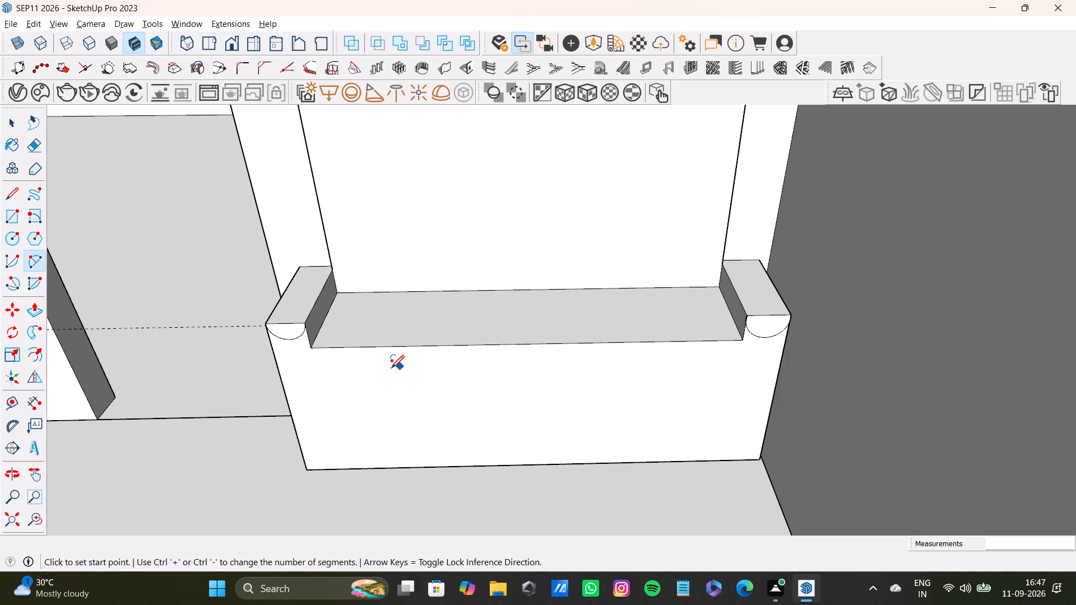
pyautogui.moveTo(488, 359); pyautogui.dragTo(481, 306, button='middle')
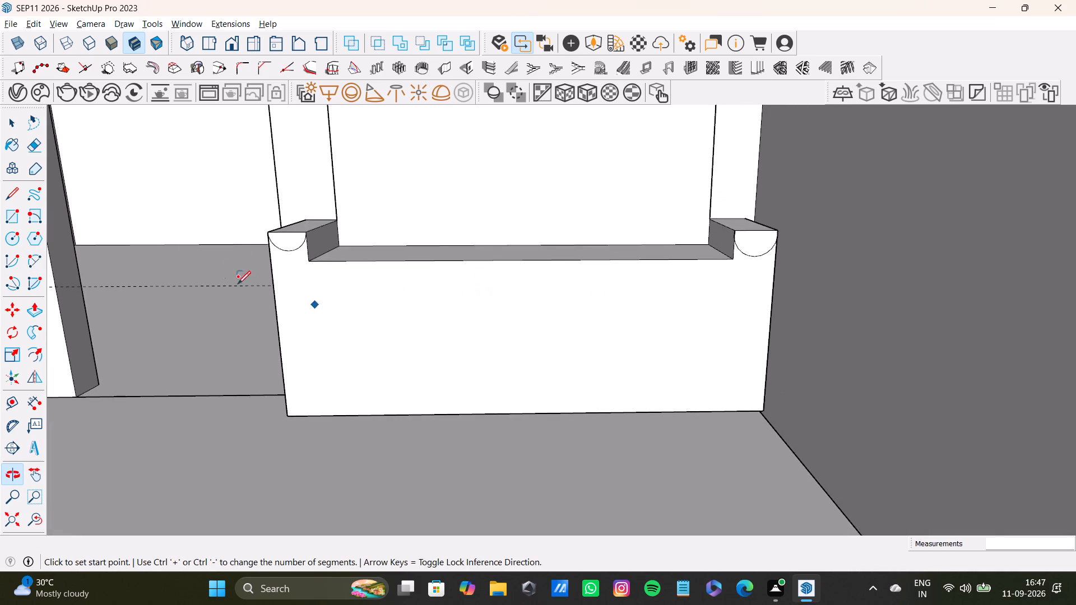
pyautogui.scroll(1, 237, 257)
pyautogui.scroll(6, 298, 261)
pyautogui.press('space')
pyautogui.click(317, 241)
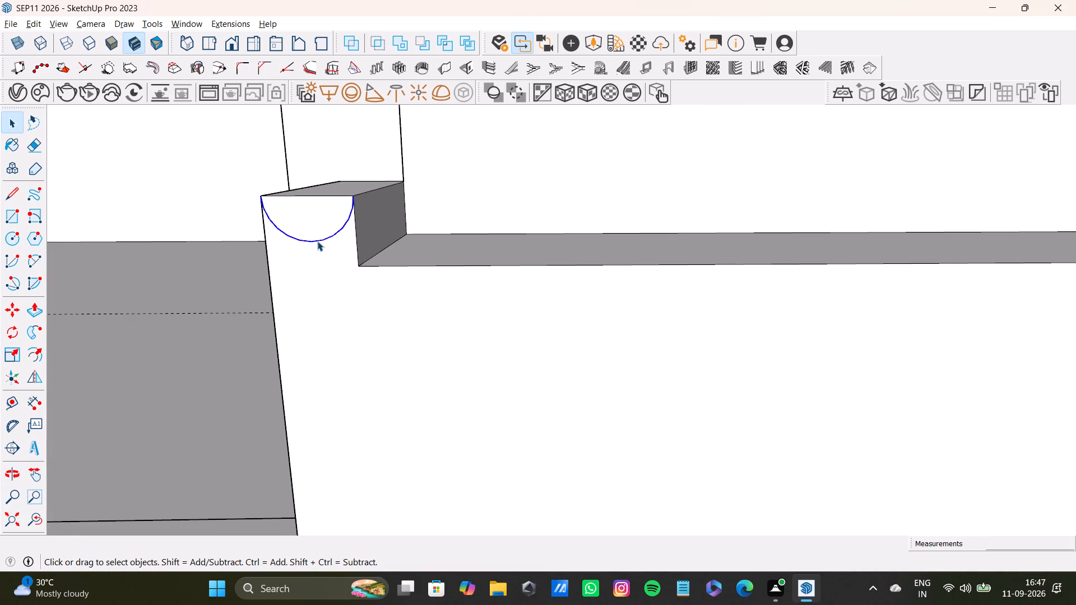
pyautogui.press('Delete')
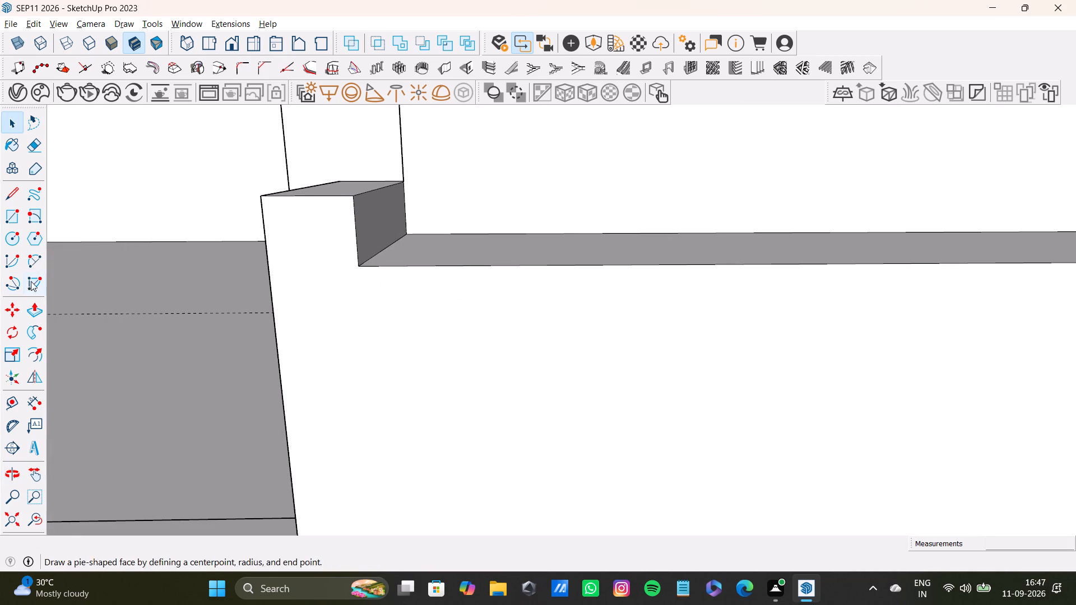
# Draw a corner-to-corner arc bulging down about 2 7/8" on the front of the end block beside the door opening.
pyautogui.click(33, 262)
pyautogui.click(265, 194)
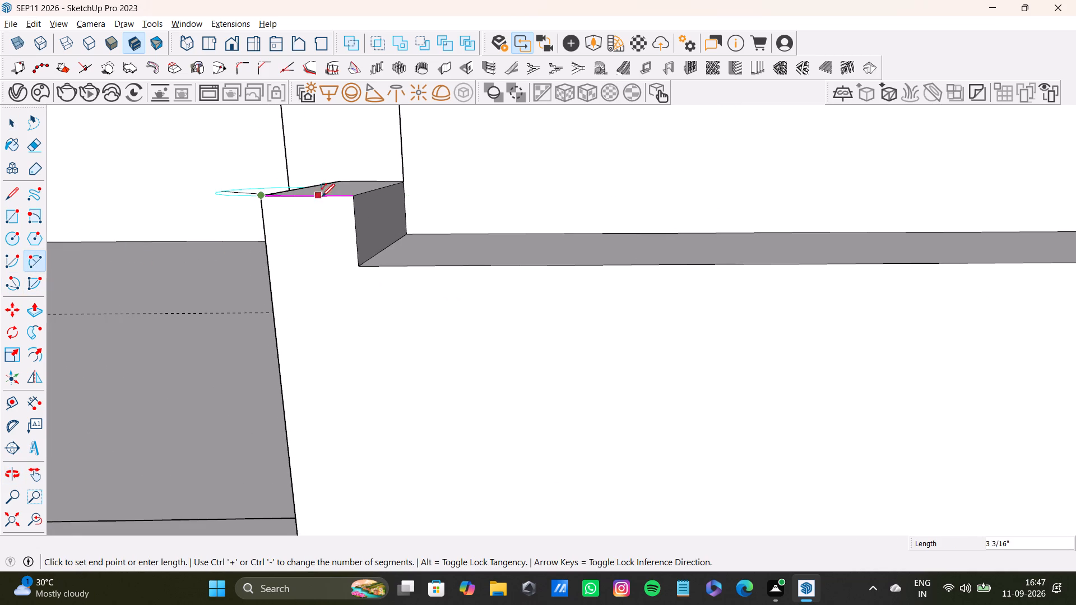
pyautogui.click(350, 198)
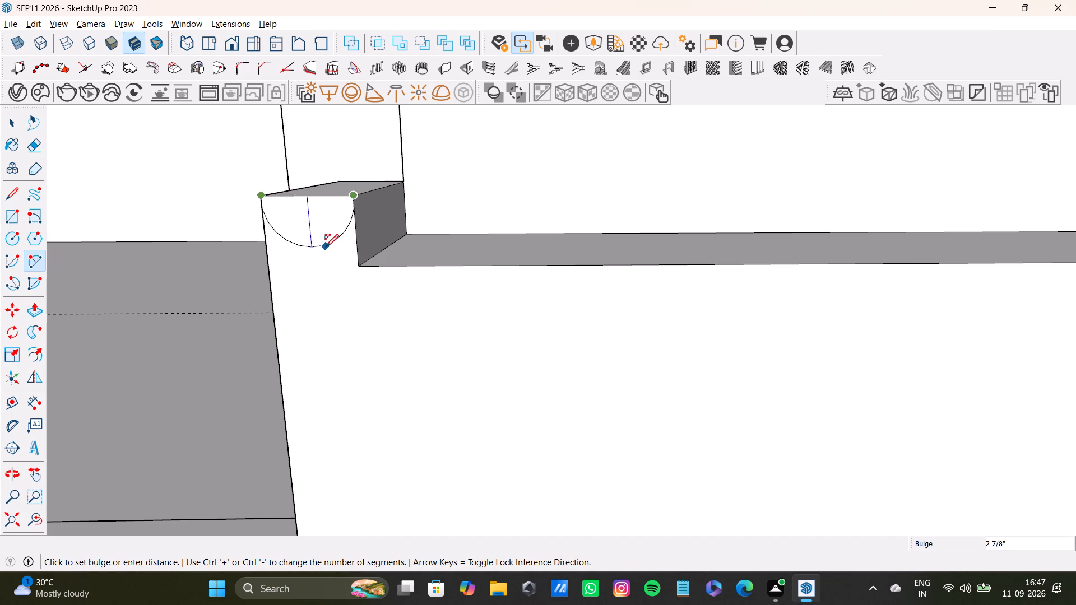
pyautogui.click(327, 247)
pyautogui.press('space')
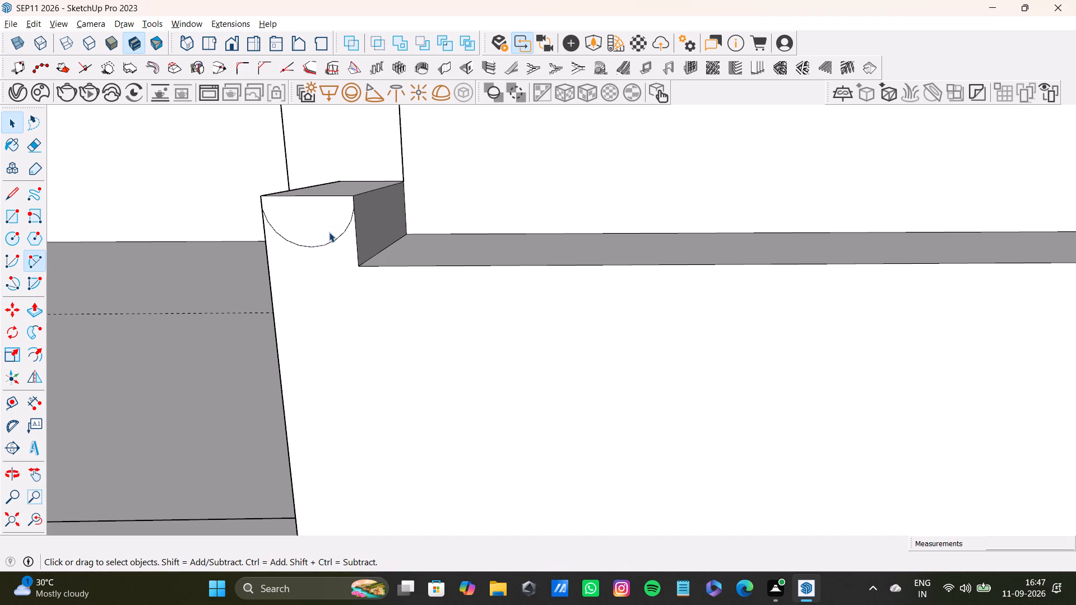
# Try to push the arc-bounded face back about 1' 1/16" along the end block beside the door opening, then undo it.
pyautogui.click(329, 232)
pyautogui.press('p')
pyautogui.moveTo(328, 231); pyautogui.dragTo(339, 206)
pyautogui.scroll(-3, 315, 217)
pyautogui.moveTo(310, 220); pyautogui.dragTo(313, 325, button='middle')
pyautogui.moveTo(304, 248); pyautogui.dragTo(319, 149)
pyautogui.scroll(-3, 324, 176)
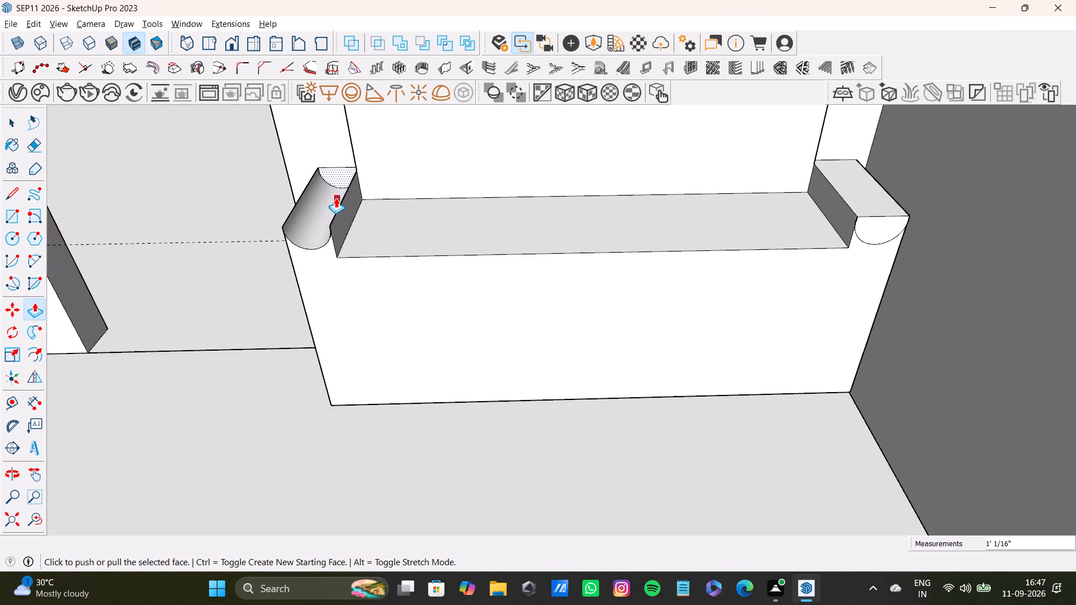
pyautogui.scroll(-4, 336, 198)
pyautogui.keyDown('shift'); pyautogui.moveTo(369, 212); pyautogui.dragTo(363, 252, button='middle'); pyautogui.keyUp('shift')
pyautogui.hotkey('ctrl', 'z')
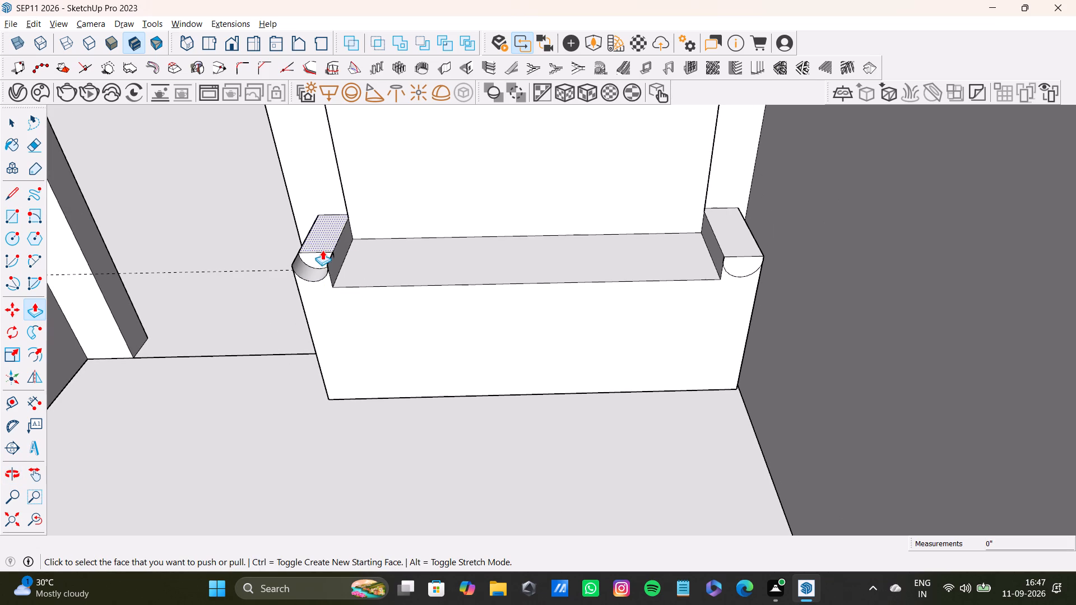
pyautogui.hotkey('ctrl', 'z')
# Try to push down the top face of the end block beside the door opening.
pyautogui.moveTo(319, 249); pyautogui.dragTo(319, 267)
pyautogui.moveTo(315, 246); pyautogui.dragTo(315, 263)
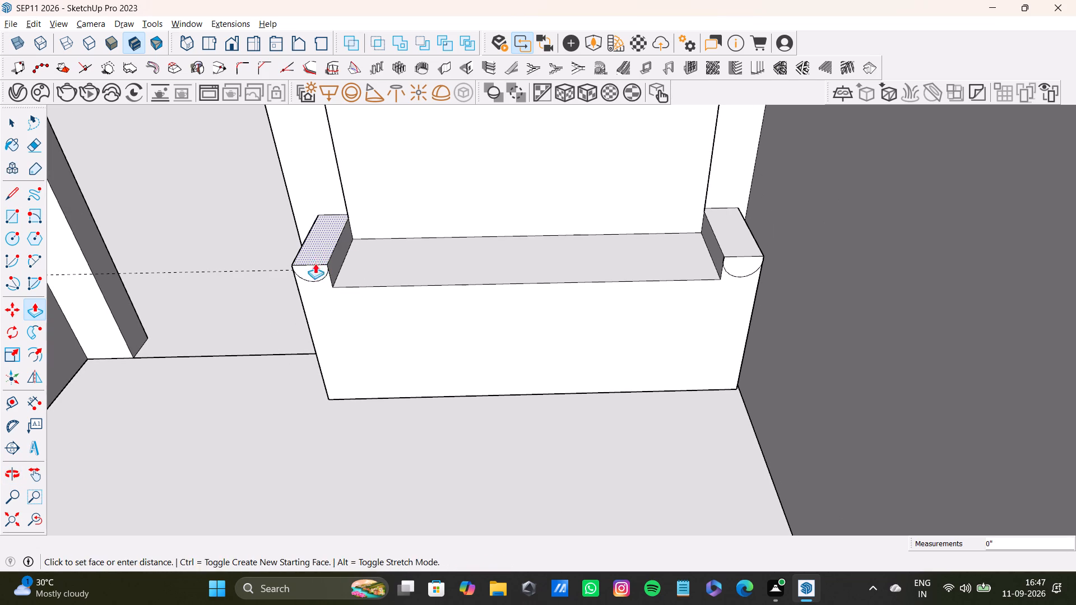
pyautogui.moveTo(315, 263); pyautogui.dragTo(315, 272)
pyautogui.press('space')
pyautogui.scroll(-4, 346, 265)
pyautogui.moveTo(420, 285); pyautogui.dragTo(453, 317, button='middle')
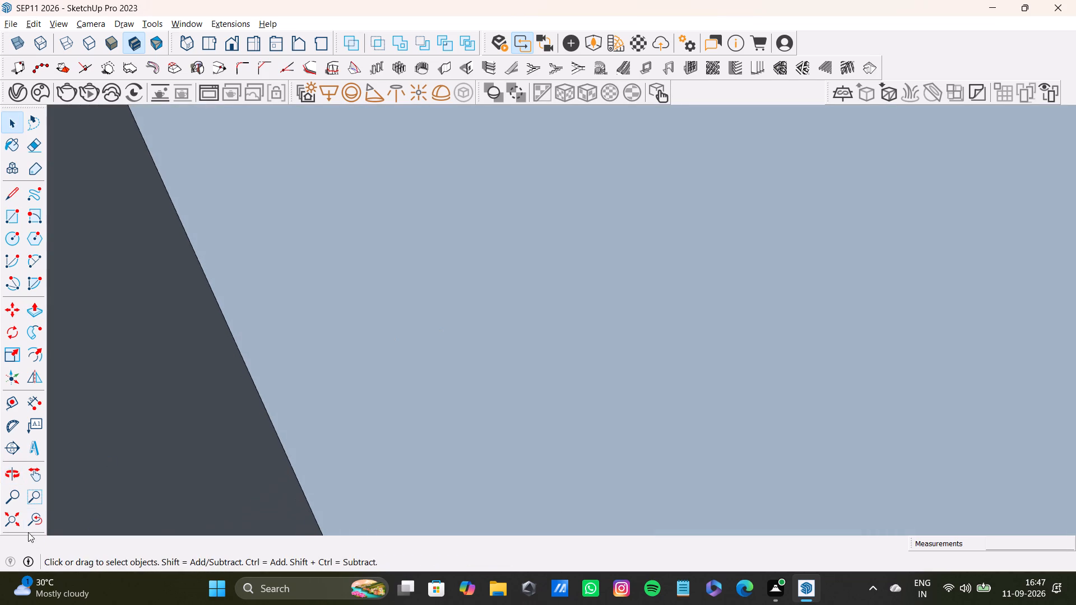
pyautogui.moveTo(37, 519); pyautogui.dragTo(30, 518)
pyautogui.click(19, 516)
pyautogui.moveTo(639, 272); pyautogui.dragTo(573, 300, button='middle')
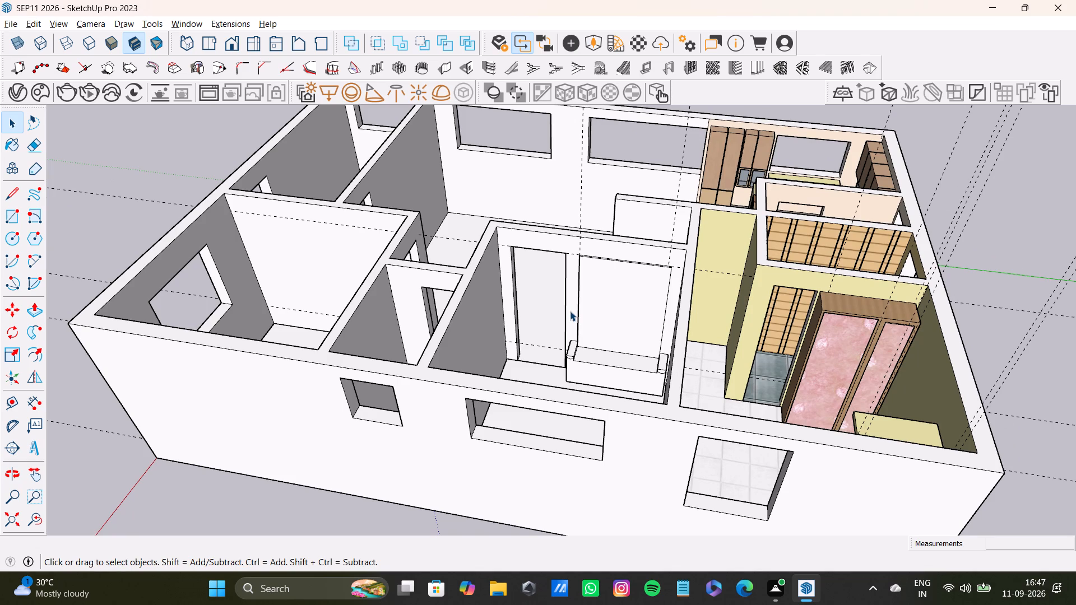
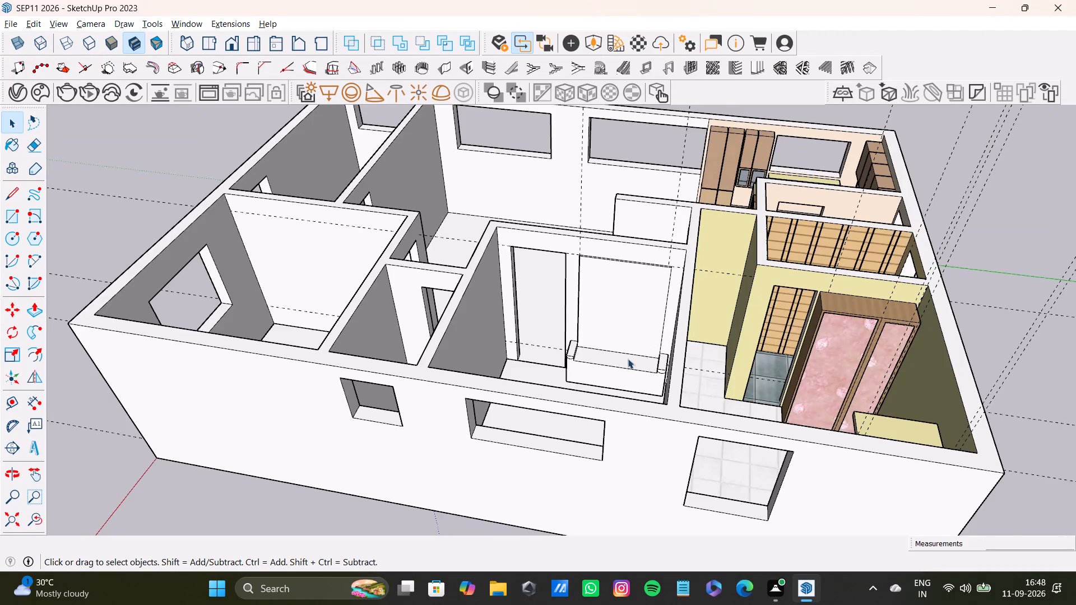
# Undo the recent rounding edits, including the front arcs, on both end blocks of the base box beneath the raised wall panel.
pyautogui.scroll(4, 563, 356)
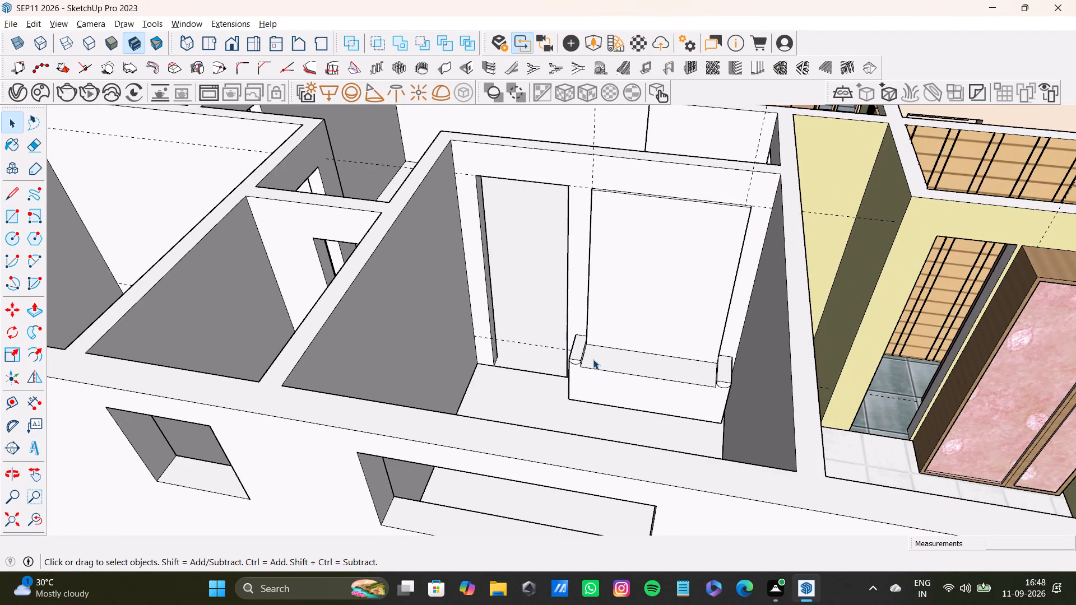
pyautogui.scroll(5, 564, 364)
pyautogui.hotkey('ctrl', 'z')
pyautogui.hotkey('ctrl', 'z')
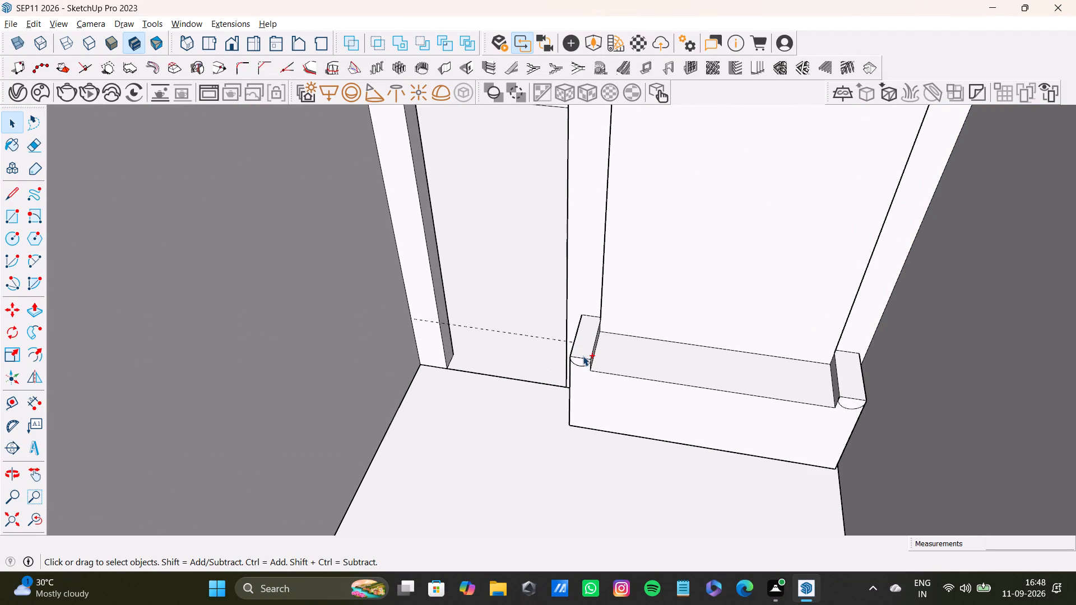
pyautogui.hotkey('ctrl', 'z')
pyautogui.hotkey('ctrl', 'z')
pyautogui.hotkey('ctrl', 'z')
pyautogui.hotkey('ctrl', 'z')
pyautogui.hotkey('ctrl', 'z')
pyautogui.scroll(-2, 590, 362)
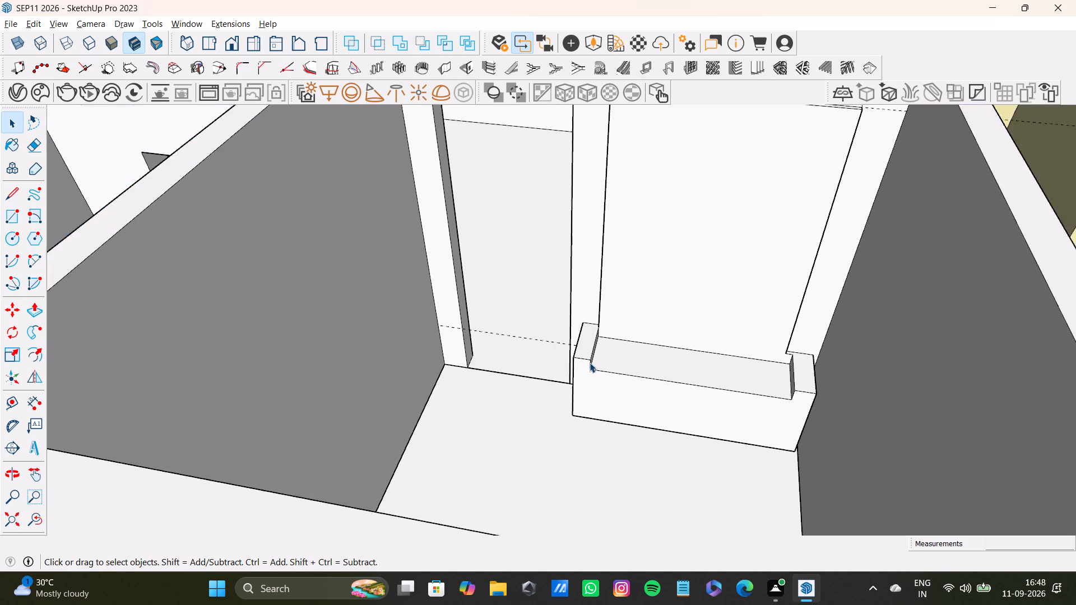
pyautogui.scroll(-4, 590, 362)
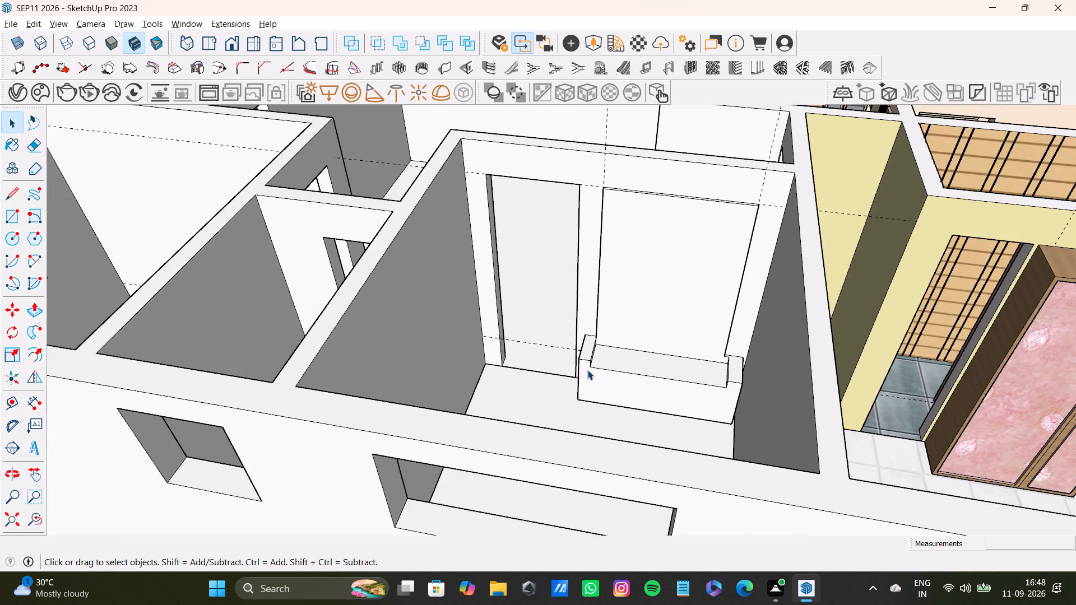
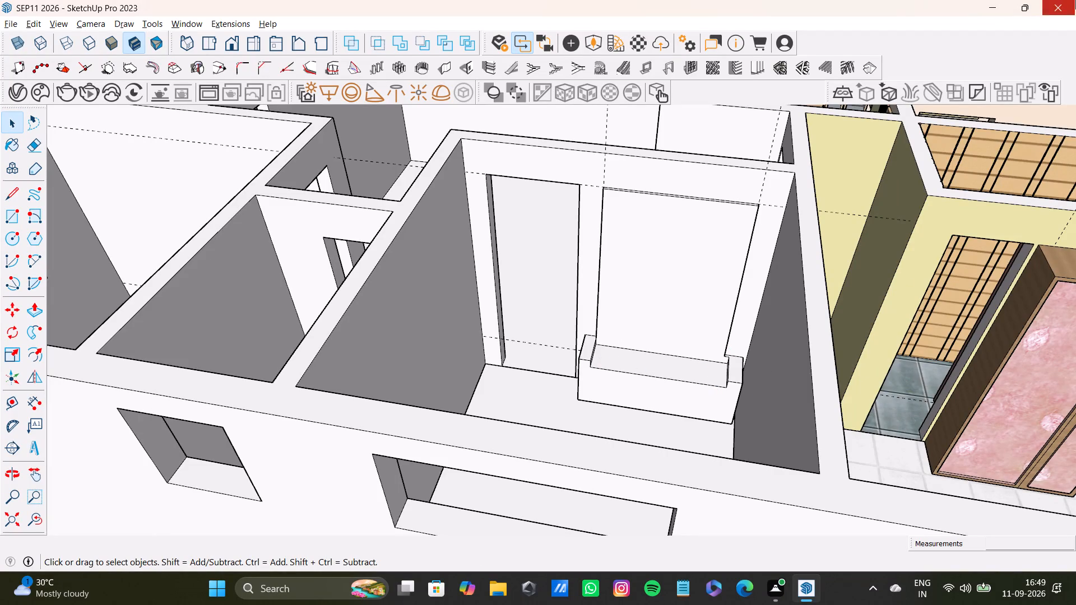
# Examine the base box's end block beside the tiled room, especially the small tab of its top face behind the wall panel's edge.
pyautogui.scroll(7, 693, 343)
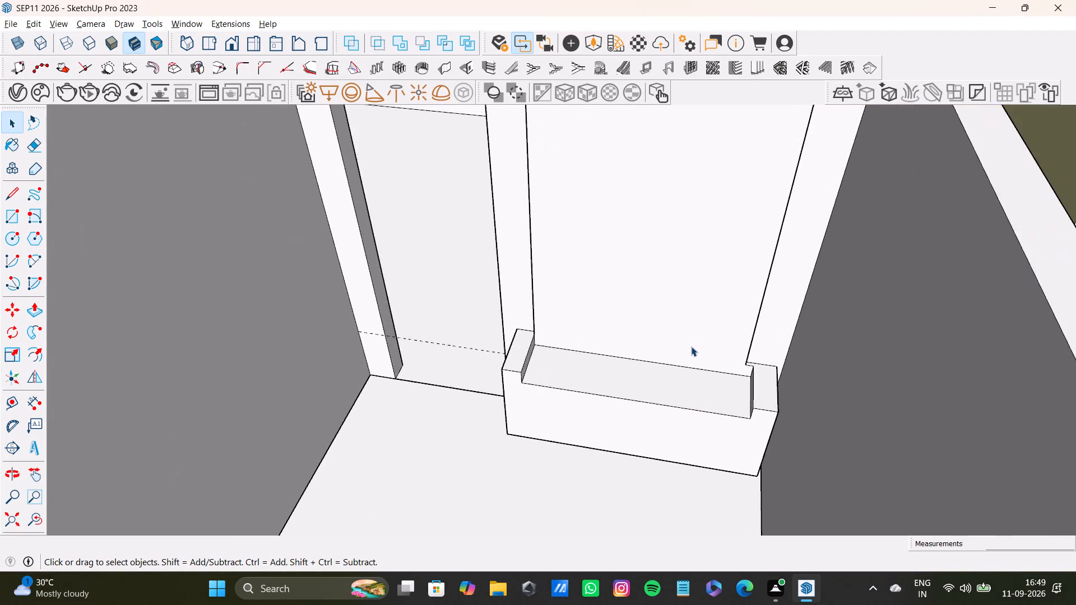
pyautogui.scroll(13, 691, 346)
pyautogui.click(803, 367)
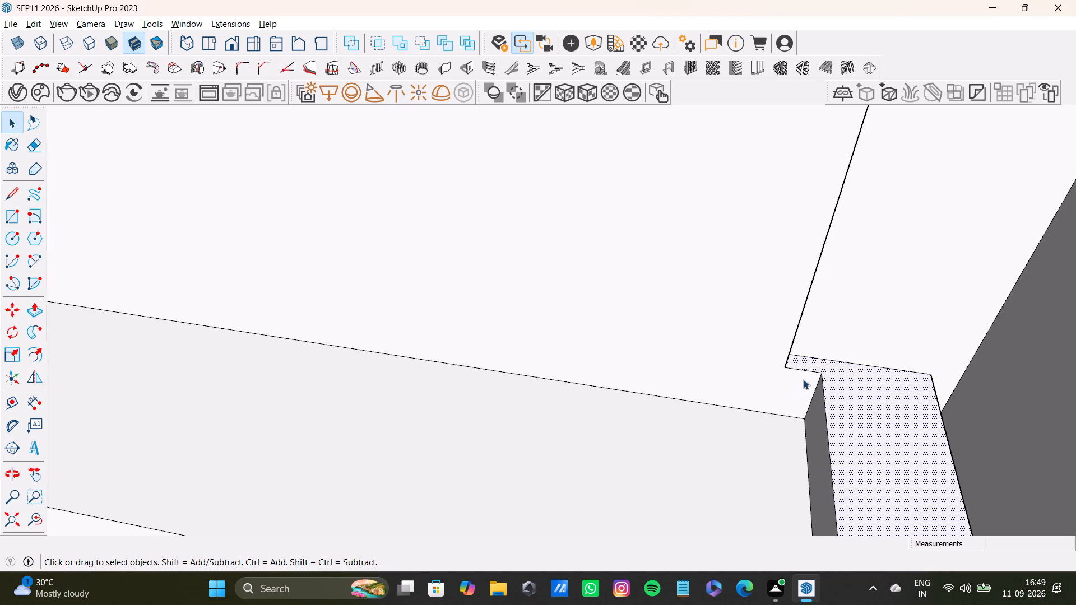
pyautogui.scroll(-11, 803, 380)
pyautogui.scroll(-16, 759, 388)
pyautogui.keyDown('shift'); pyautogui.moveTo(743, 378); pyautogui.dragTo(549, 337, button='middle'); pyautogui.keyUp('shift')
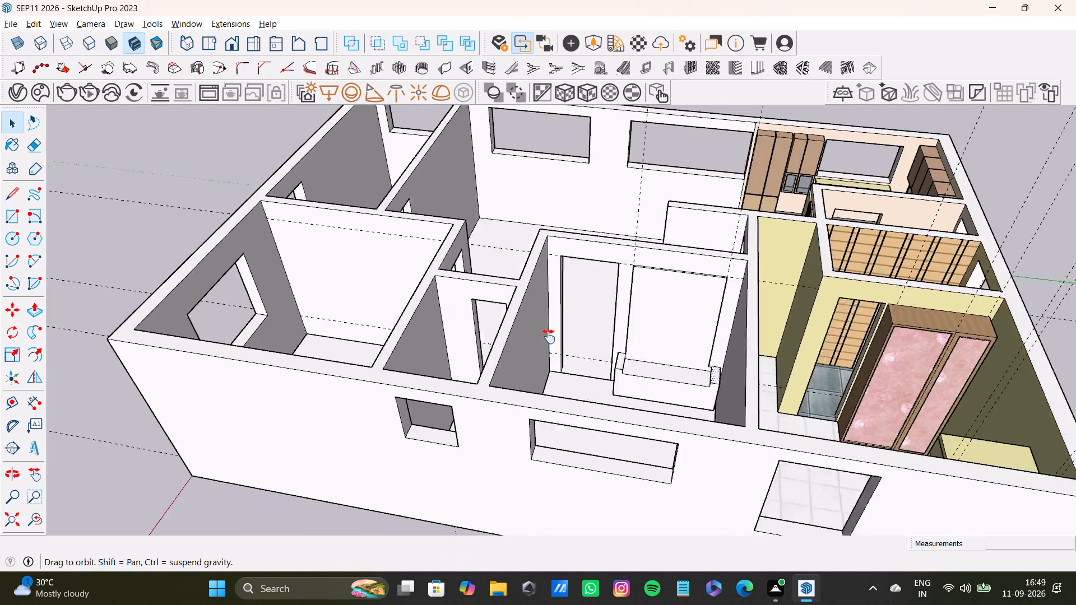
pyautogui.keyDown('shift'); pyautogui.moveTo(549, 337); pyautogui.dragTo(483, 336, button='middle'); pyautogui.keyUp('shift')
pyautogui.scroll(4, 476, 338)
pyautogui.moveTo(443, 352); pyautogui.dragTo(587, 396, button='middle')
pyautogui.scroll(9, 550, 393)
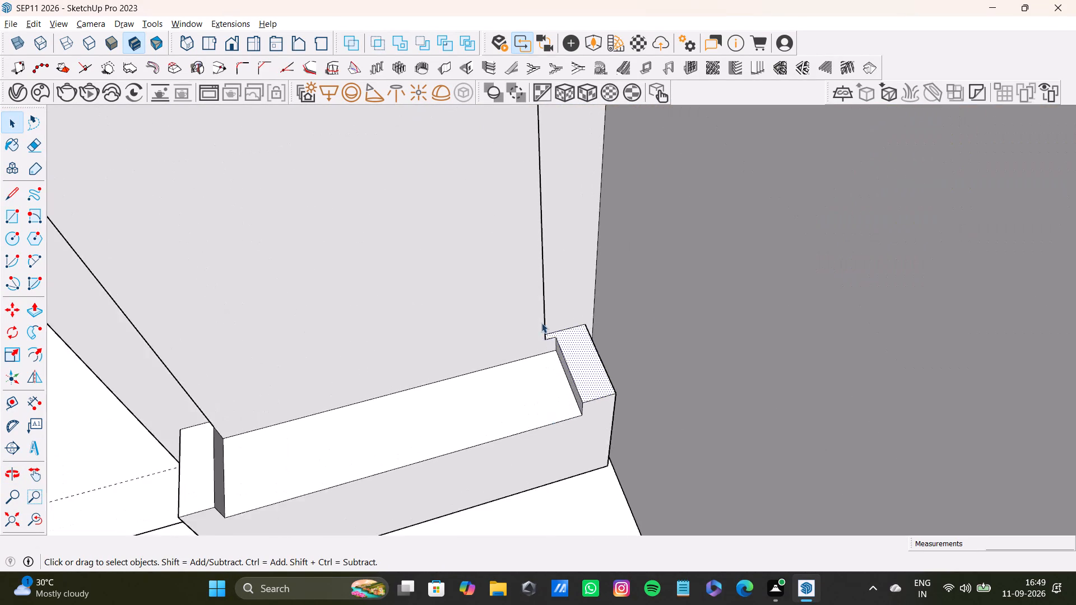
pyautogui.scroll(5, 541, 323)
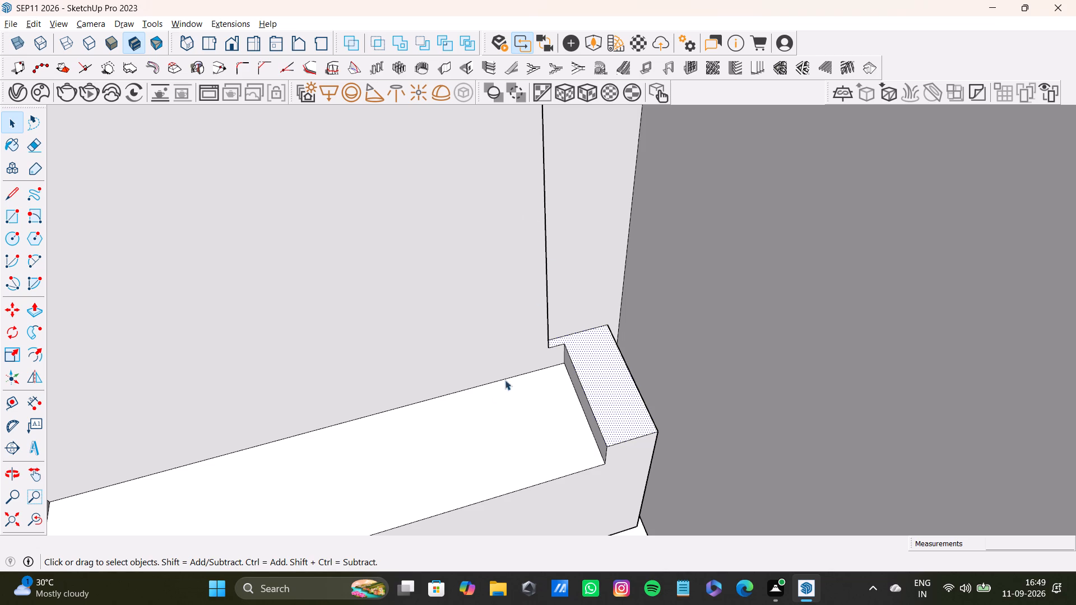
pyautogui.scroll(-7, 360, 372)
pyautogui.keyDown('shift'); pyautogui.moveTo(366, 362); pyautogui.dragTo(503, 344, button='middle'); pyautogui.keyUp('shift')
pyautogui.scroll(3, 590, 356)
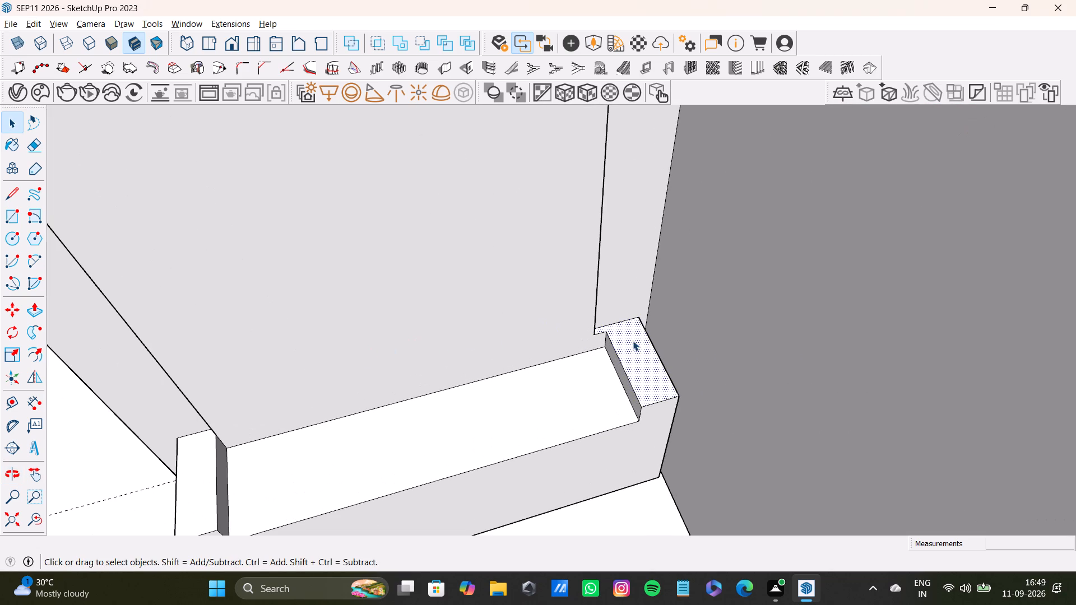
pyautogui.click(624, 334)
pyautogui.scroll(-2, 556, 359)
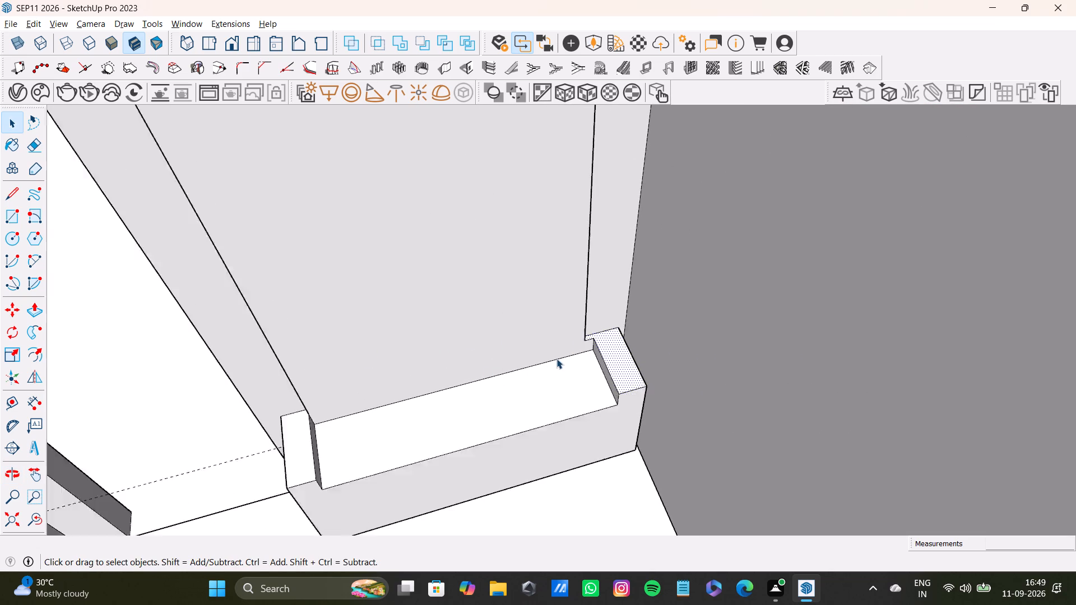
pyautogui.scroll(-5, 556, 359)
pyautogui.scroll(14, 605, 355)
pyautogui.moveTo(565, 352); pyautogui.dragTo(549, 280, button='middle')
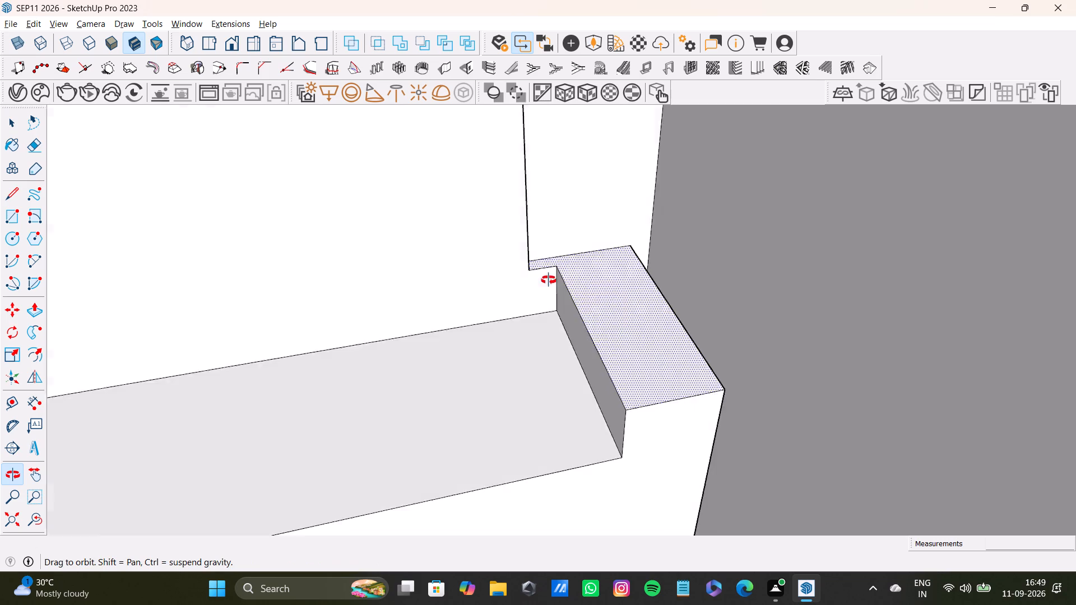
pyautogui.moveTo(549, 280); pyautogui.dragTo(530, 310, button='middle')
pyautogui.scroll(3, 527, 308)
pyautogui.click(527, 274)
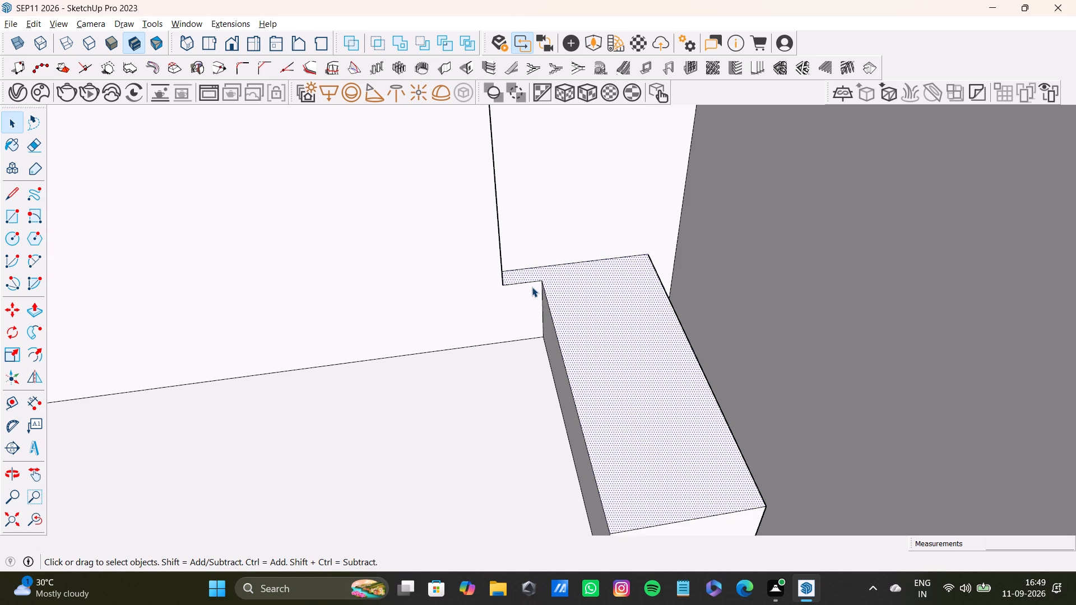
pyautogui.scroll(-8, 449, 318)
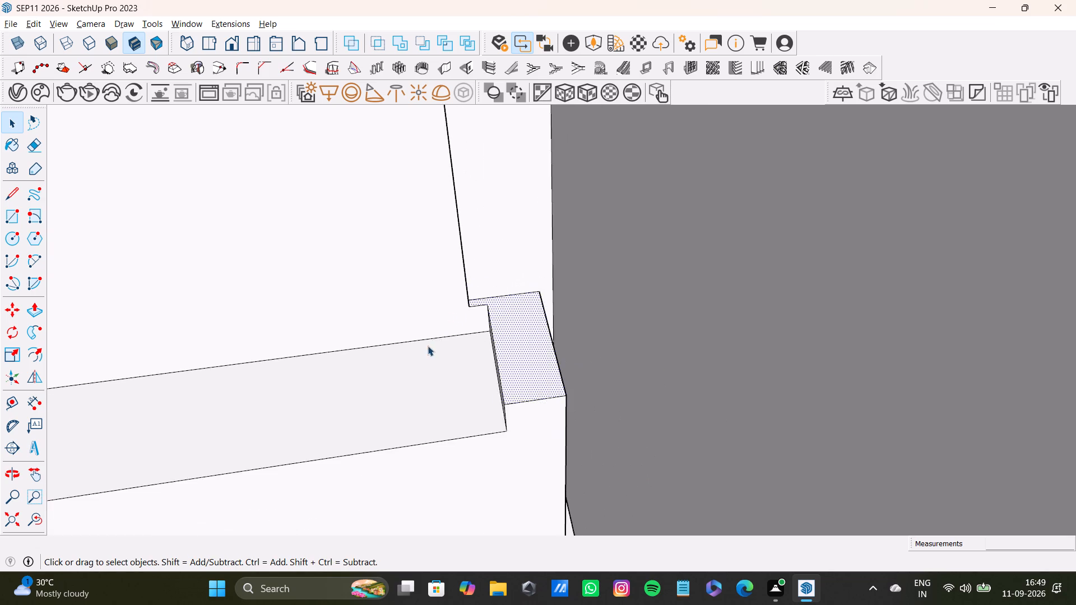
pyautogui.scroll(-1, 428, 346)
pyautogui.keyDown('shift'); pyautogui.moveTo(428, 346); pyautogui.dragTo(593, 361, button='middle'); pyautogui.keyUp('shift')
pyautogui.scroll(-7, 560, 380)
pyautogui.keyDown('shift'); pyautogui.moveTo(534, 388); pyautogui.dragTo(620, 417, button='middle'); pyautogui.keyUp('shift')
pyautogui.moveTo(634, 407); pyautogui.dragTo(617, 472, button='middle')
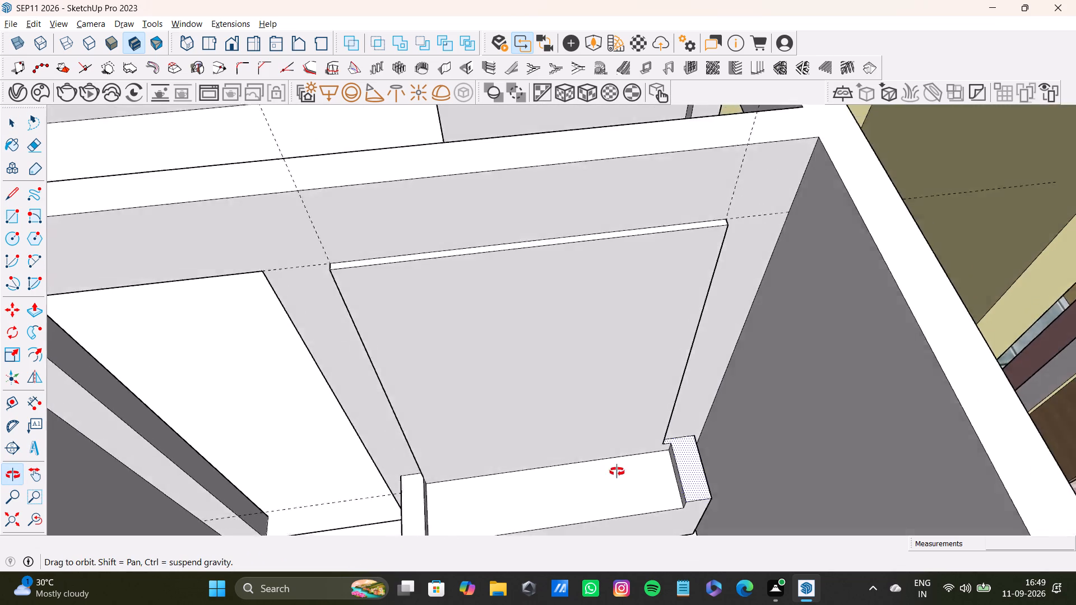
pyautogui.moveTo(617, 472); pyautogui.dragTo(559, 437, button='middle')
pyautogui.scroll(-2, 385, 437)
pyautogui.keyDown('shift'); pyautogui.moveTo(397, 446); pyautogui.dragTo(410, 398, button='middle'); pyautogui.keyUp('shift')
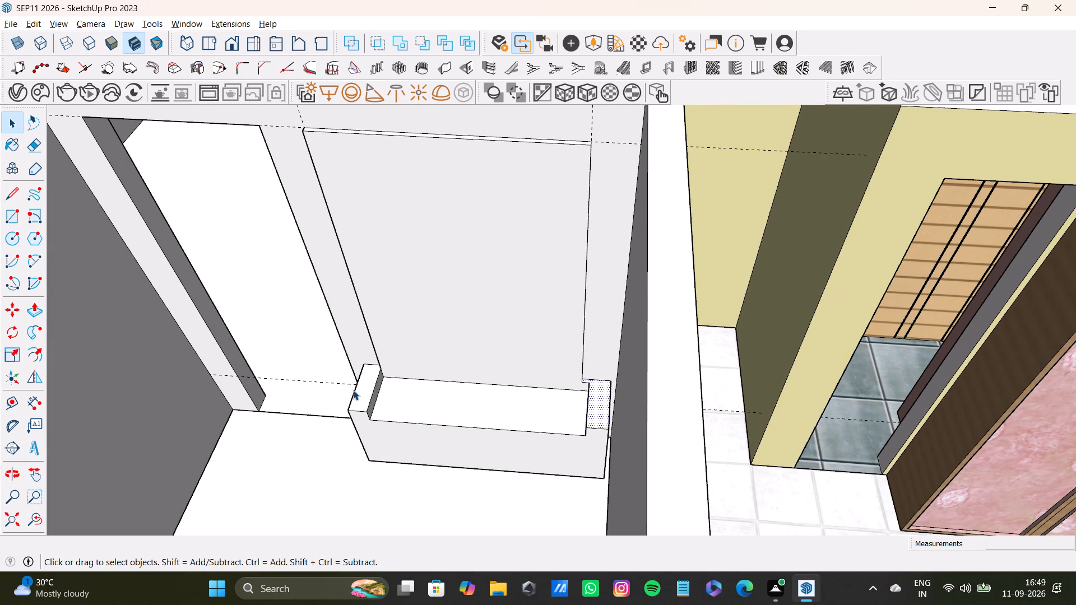
pyautogui.scroll(4, 353, 390)
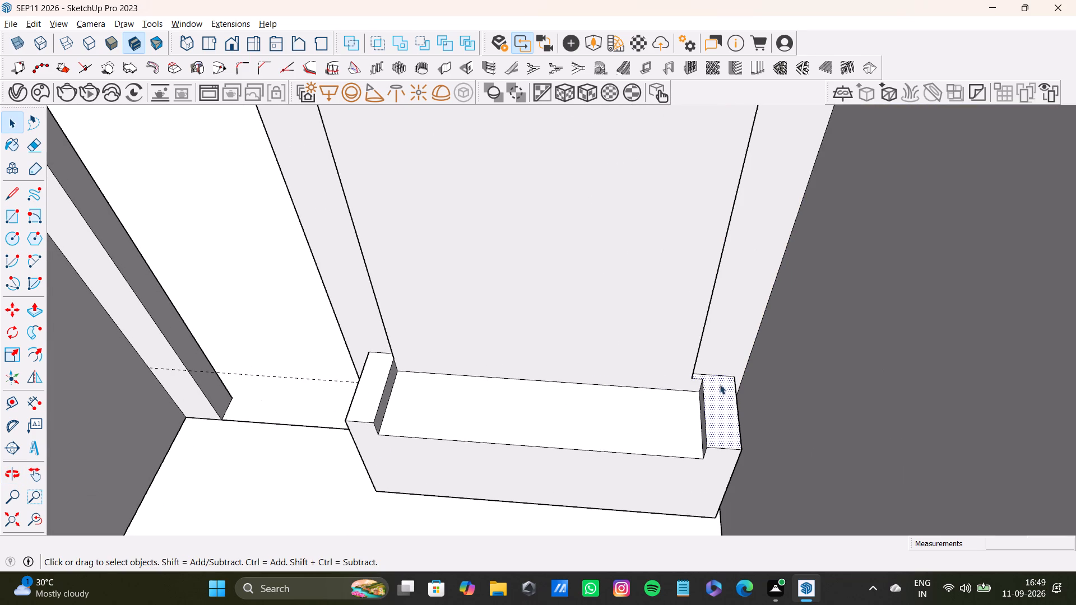
# Draw a 1 1/8" line separating the small rear tab from the top face of the end block nearer the tiled room.
pyautogui.press('l')
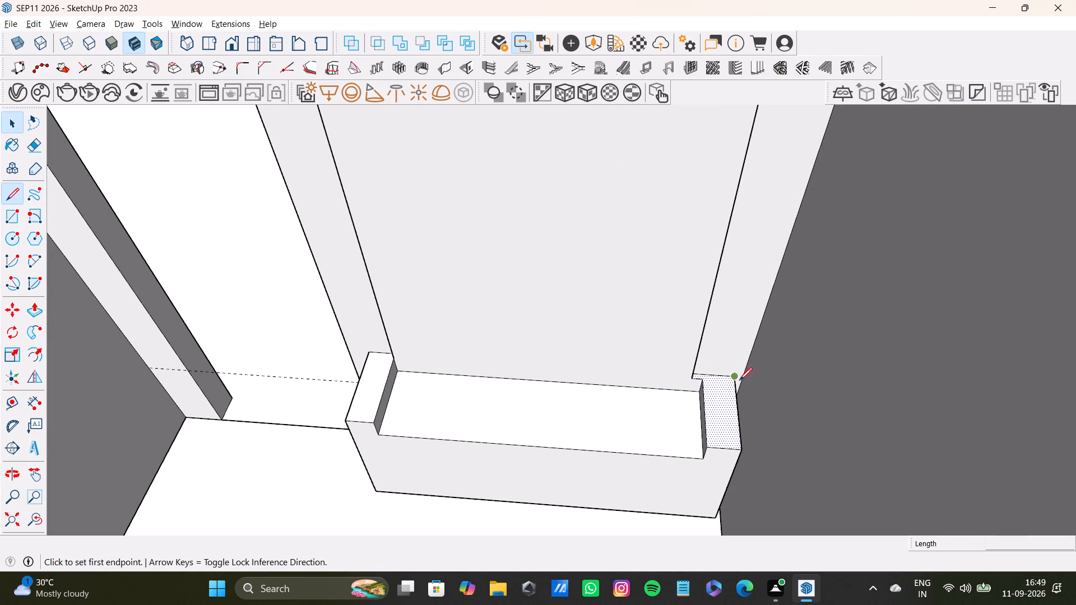
pyautogui.scroll(9, 729, 381)
pyautogui.click(698, 371)
pyautogui.click(692, 354)
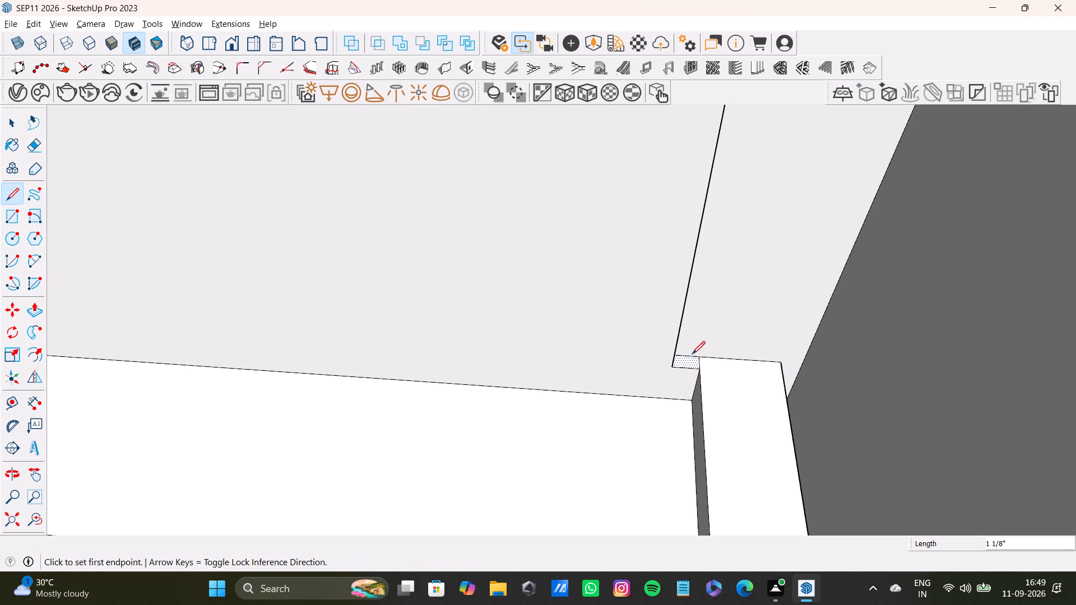
pyautogui.press('space')
# Push the separated tab face down 4" to the level of the notch floor.
pyautogui.click(689, 365)
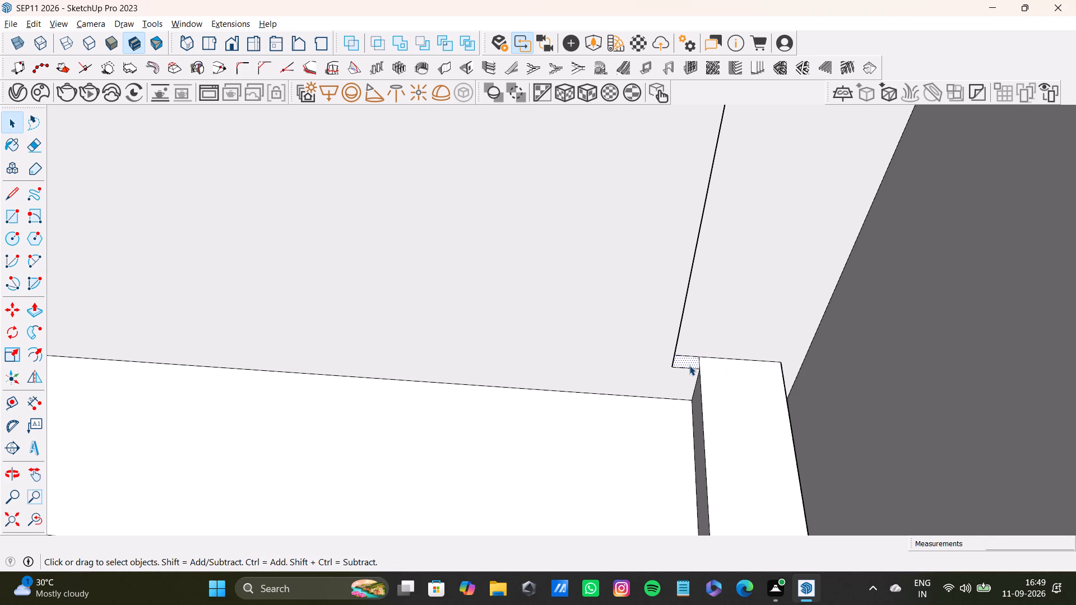
pyautogui.press('p')
pyautogui.moveTo(689, 364); pyautogui.dragTo(682, 428)
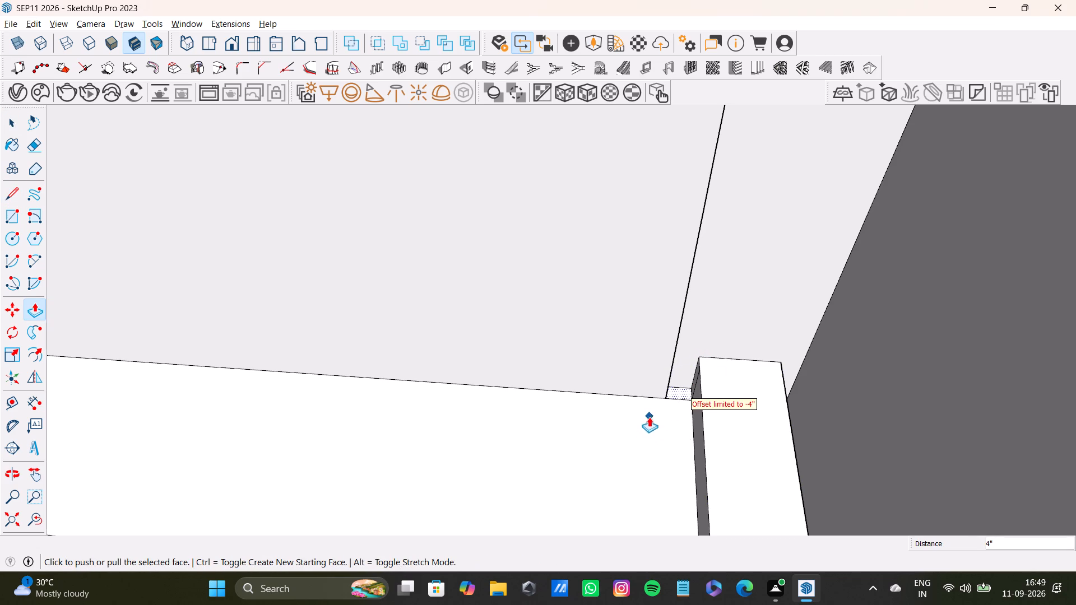
pyautogui.press('space')
# Push/Pull the raised wall panel's narrow side face above the lowered tab out to line up with the end block's inner side.
pyautogui.scroll(-12, 649, 417)
pyautogui.moveTo(635, 413); pyautogui.dragTo(616, 431, button='middle')
pyautogui.scroll(1, 618, 432)
pyautogui.moveTo(618, 432); pyautogui.dragTo(712, 429, button='middle')
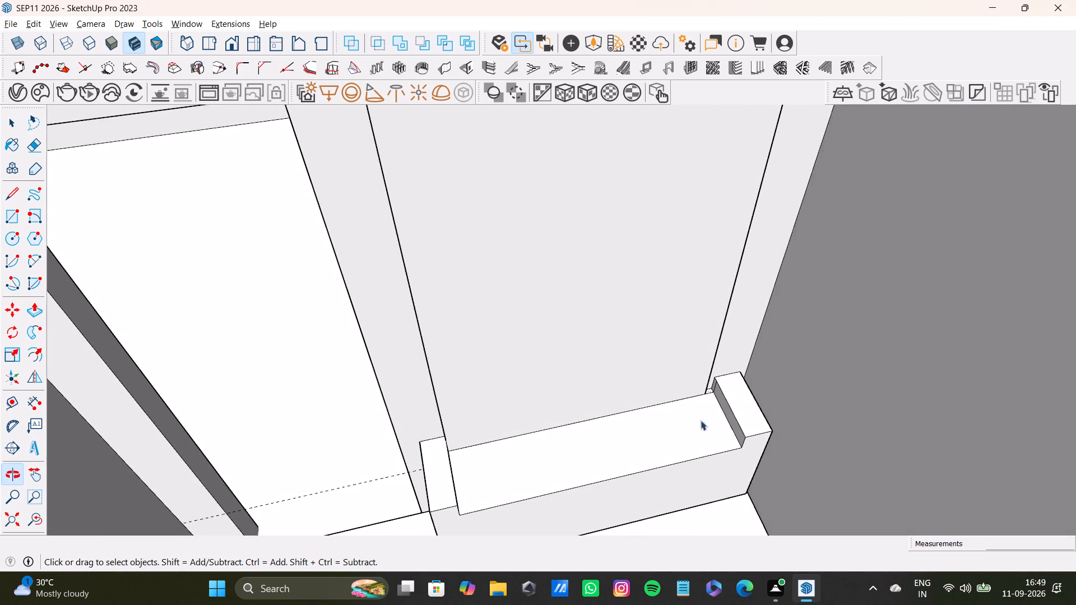
pyautogui.scroll(2, 652, 417)
pyautogui.moveTo(718, 391); pyautogui.dragTo(465, 409, button='middle')
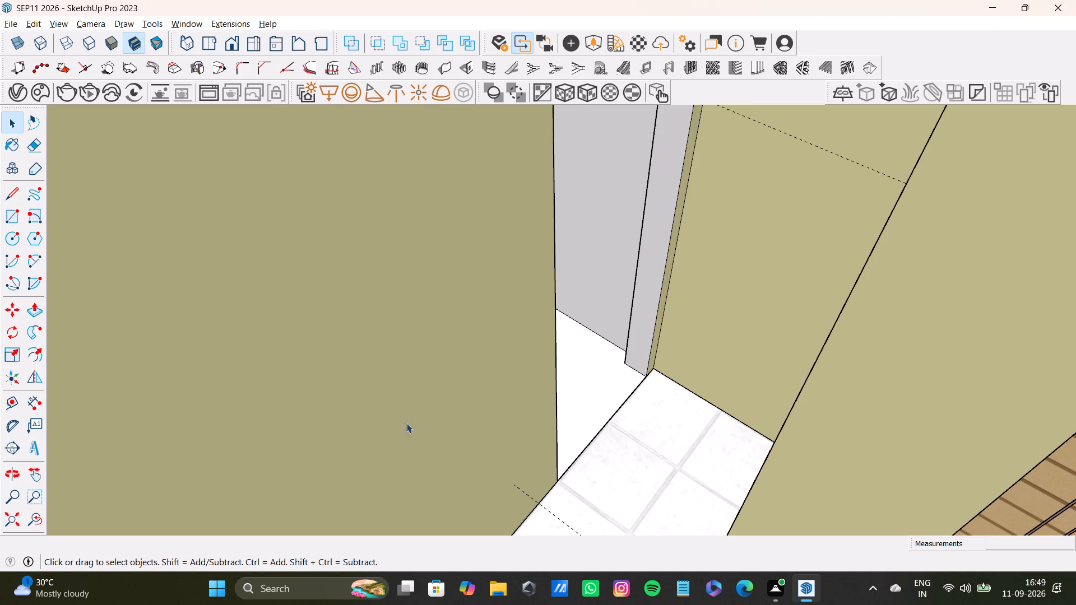
pyautogui.click(40, 522)
pyautogui.click(10, 521)
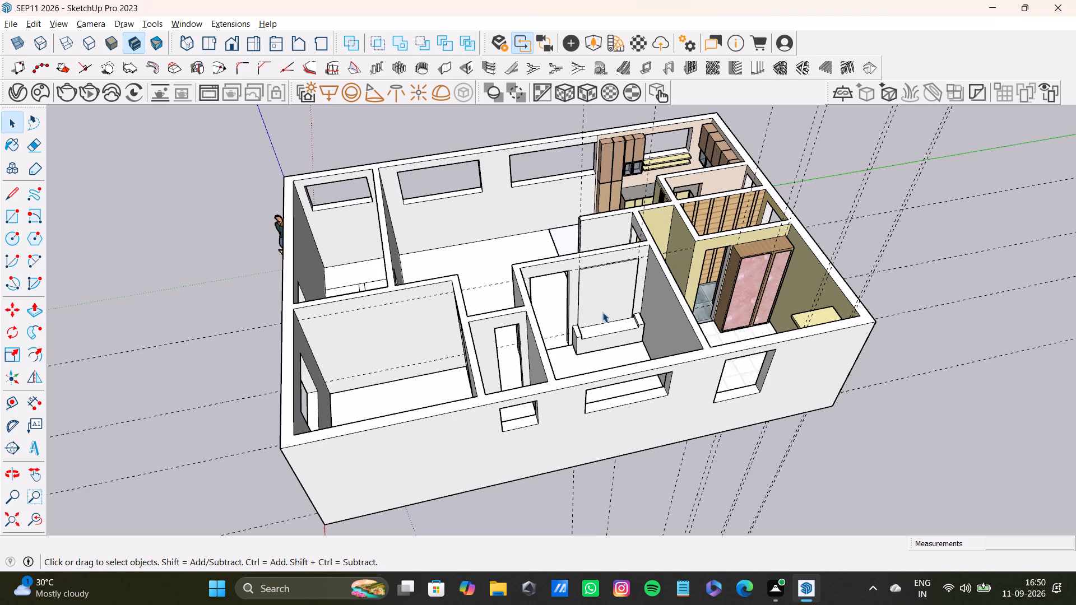
pyautogui.moveTo(657, 375); pyautogui.dragTo(559, 435, button='middle')
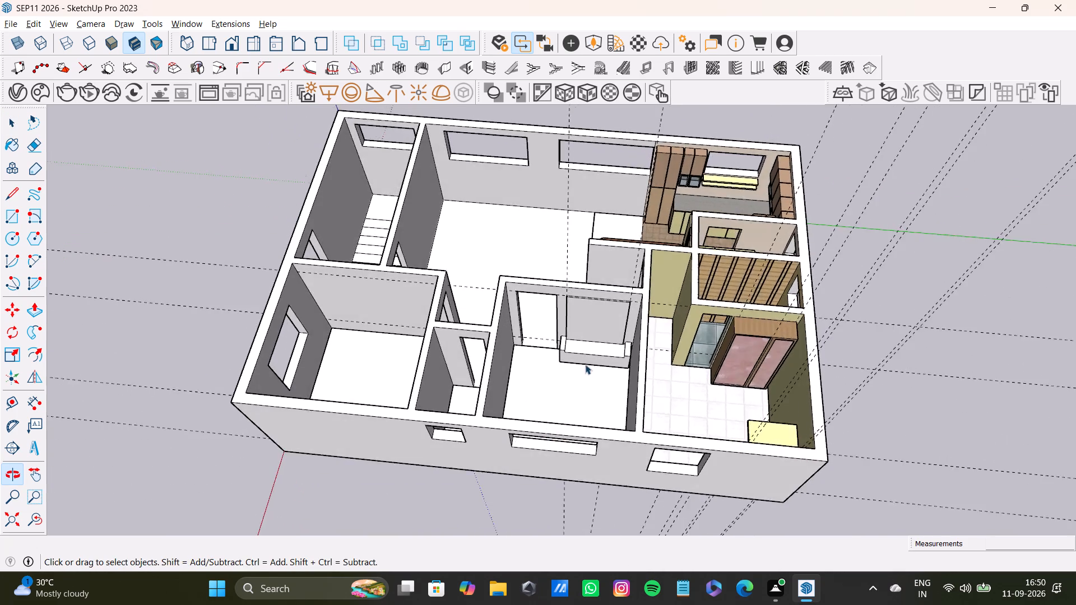
pyautogui.scroll(10, 586, 362)
pyautogui.moveTo(647, 337); pyautogui.dragTo(581, 362, button='middle')
pyautogui.moveTo(599, 331); pyautogui.dragTo(540, 311, button='middle')
pyautogui.scroll(3, 579, 314)
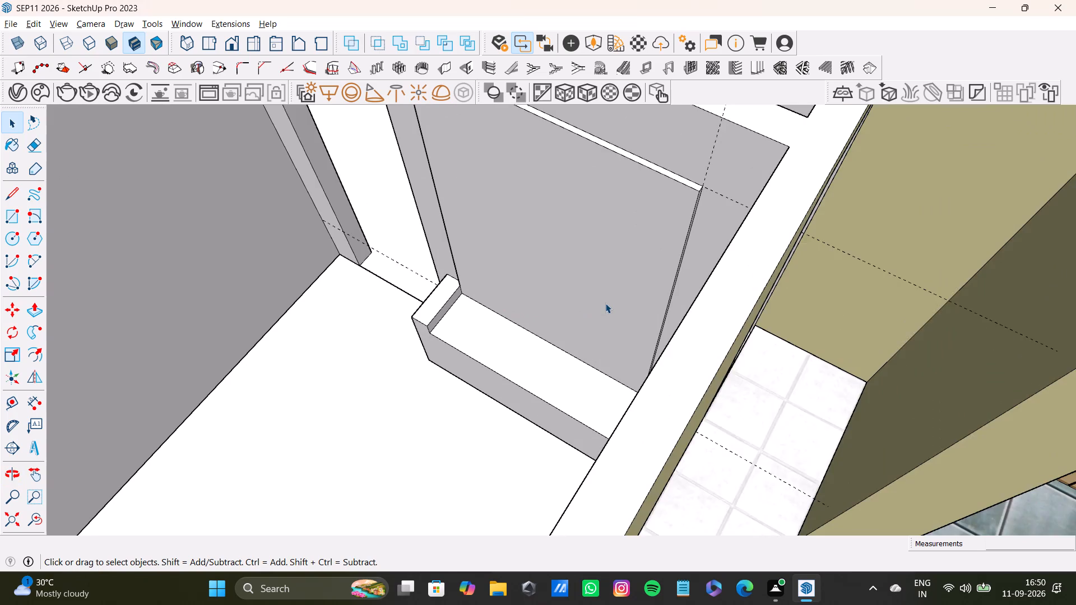
pyautogui.scroll(2, 605, 303)
pyautogui.scroll(3, 651, 376)
pyautogui.middleClick(655, 386)
pyautogui.scroll(1, 664, 393)
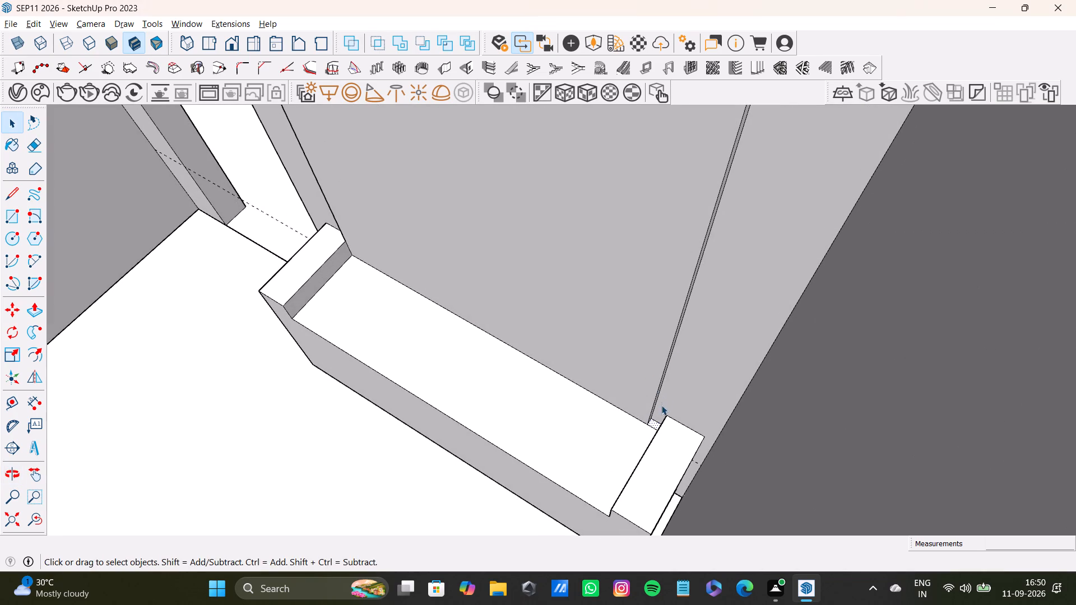
pyautogui.moveTo(661, 405); pyautogui.dragTo(674, 403, button='middle')
pyautogui.scroll(8, 661, 402)
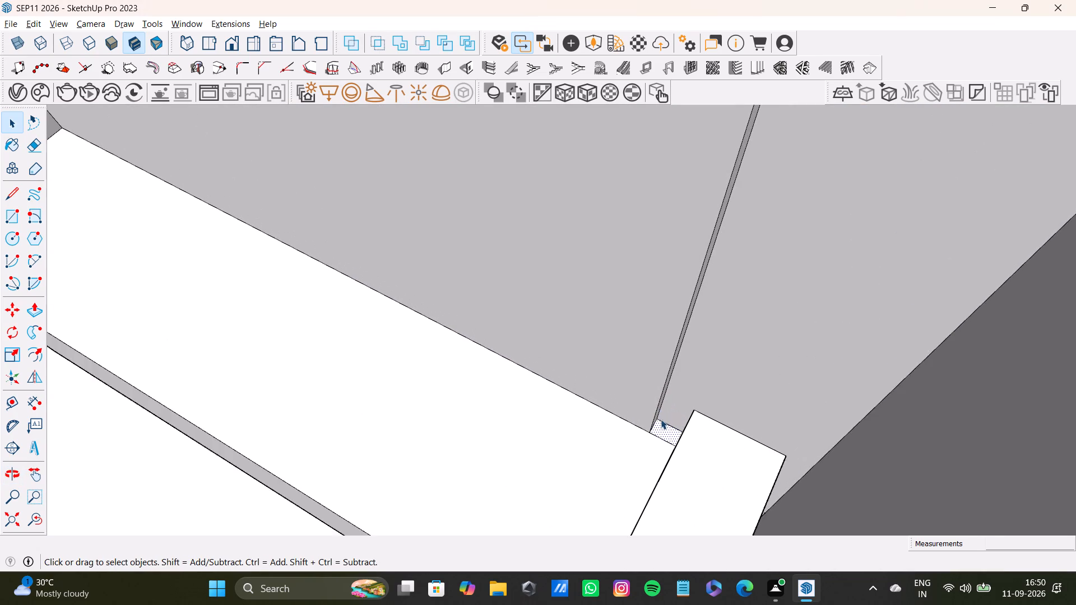
pyautogui.scroll(2, 661, 419)
pyautogui.middleClick(663, 420)
pyautogui.scroll(2, 660, 421)
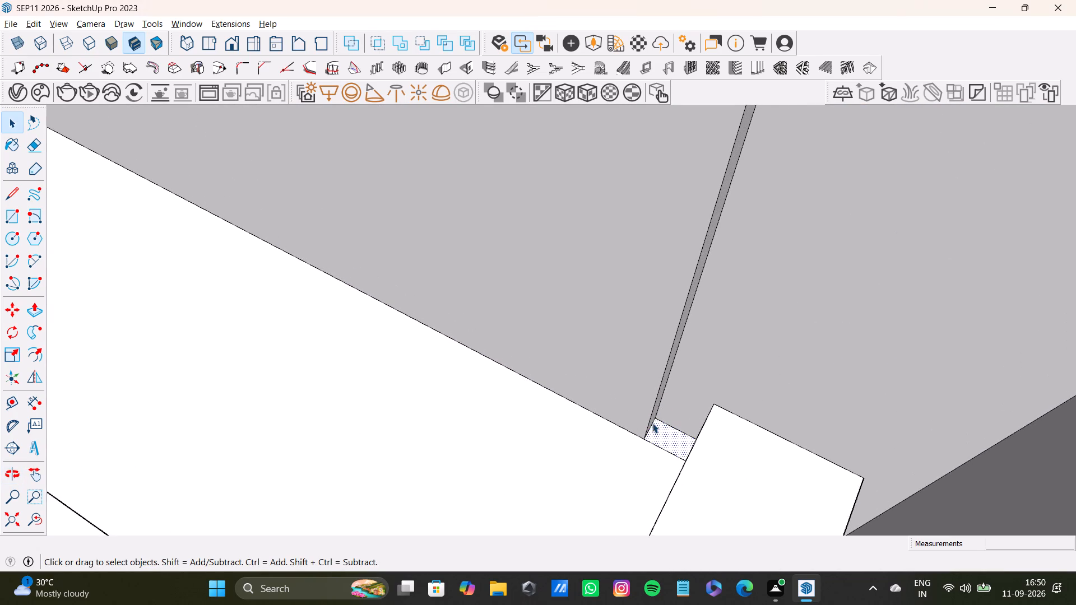
pyautogui.scroll(2, 652, 423)
pyautogui.click(653, 417)
pyautogui.click(653, 417)
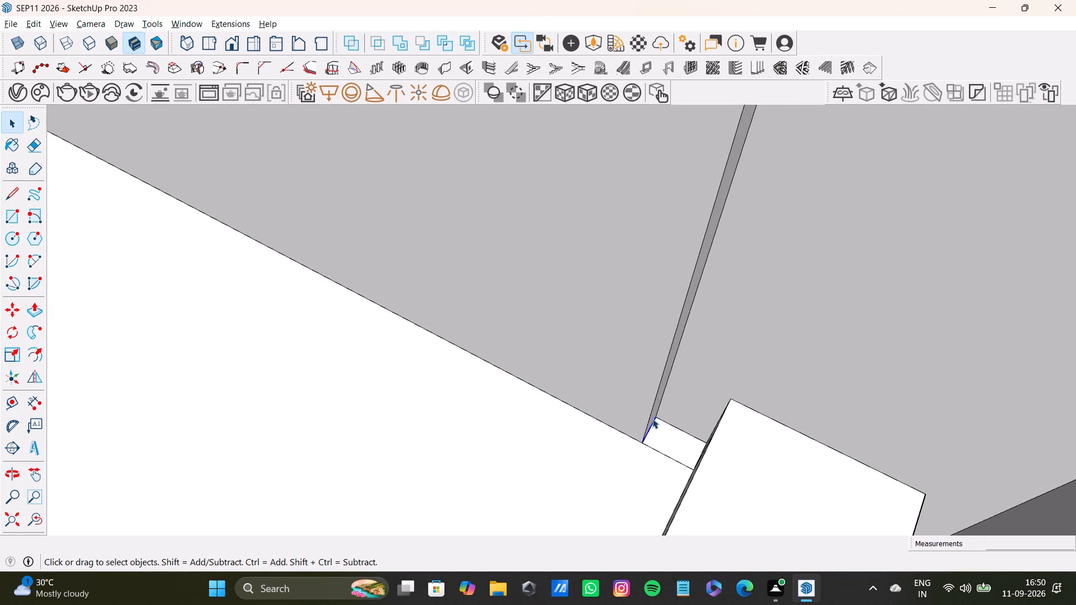
pyautogui.scroll(5, 643, 416)
pyautogui.click(653, 424)
pyautogui.click(658, 420)
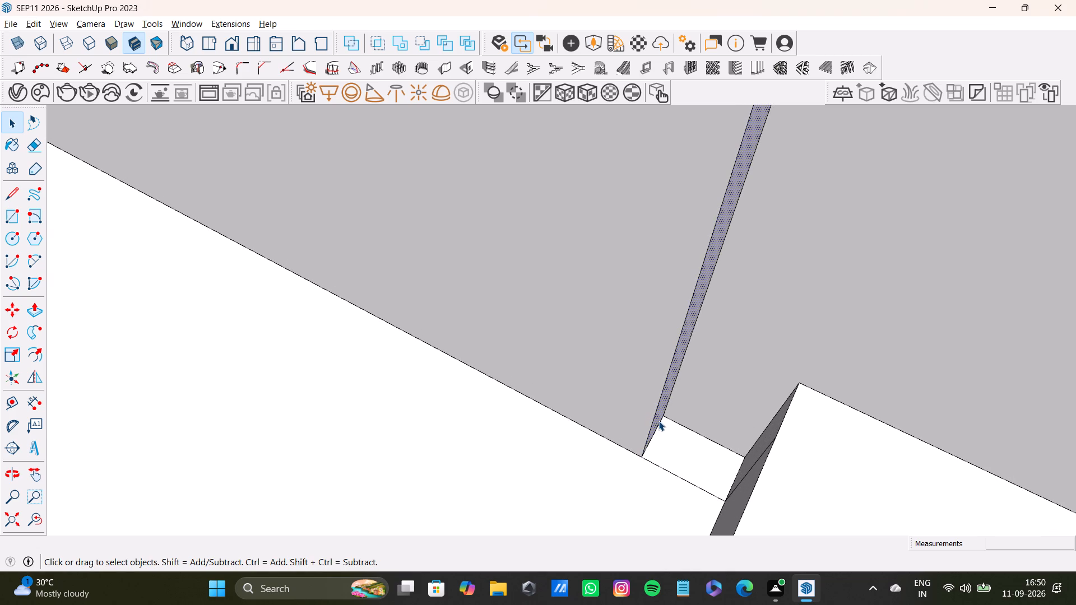
pyautogui.press('p')
pyautogui.moveTo(658, 422); pyautogui.dragTo(759, 459)
pyautogui.press('space')
# Examine the panel's reworked corner and the surrounding house layout, including the kitchen and the tiled room with the wardrobe.
pyautogui.scroll(-8, 706, 461)
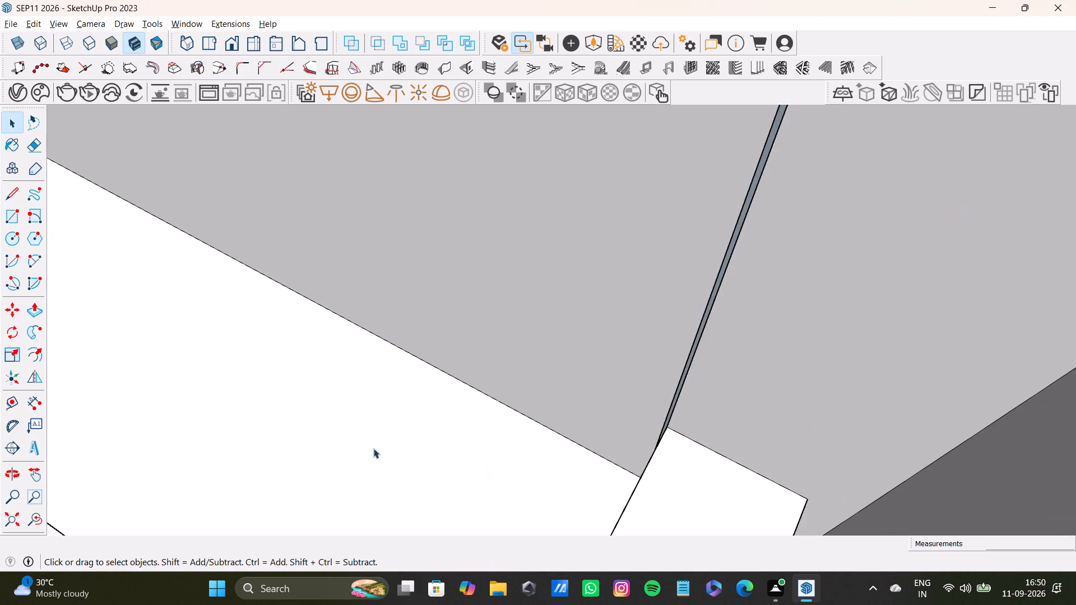
pyautogui.moveTo(351, 440); pyautogui.dragTo(489, 475, button='middle')
pyautogui.scroll(-4, 443, 463)
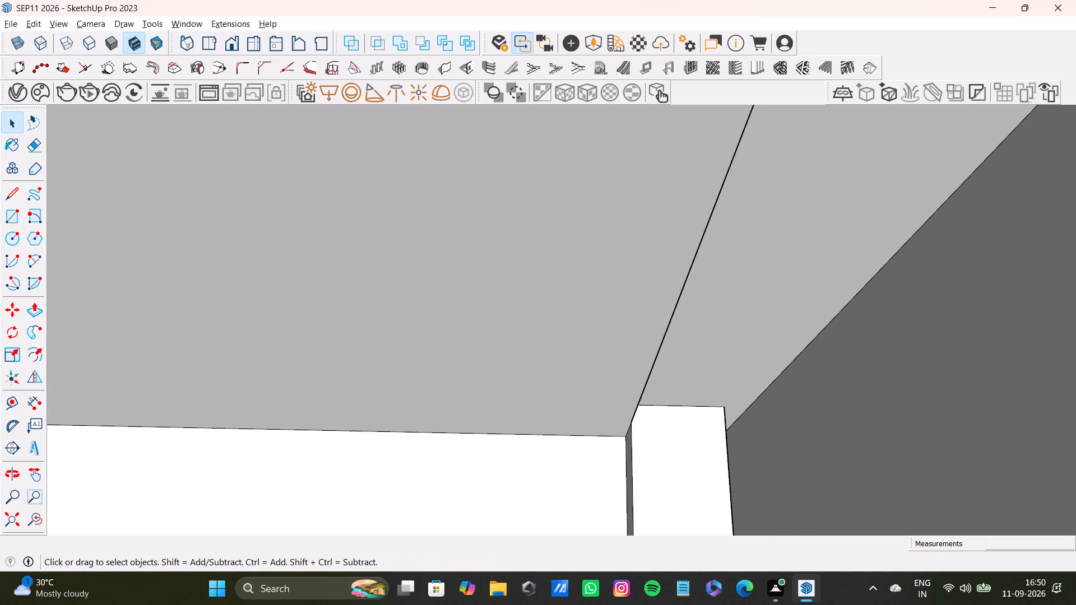
pyautogui.scroll(-6, 150, 604)
pyautogui.scroll(-3, 0, 590)
pyautogui.scroll(-7, 246, 467)
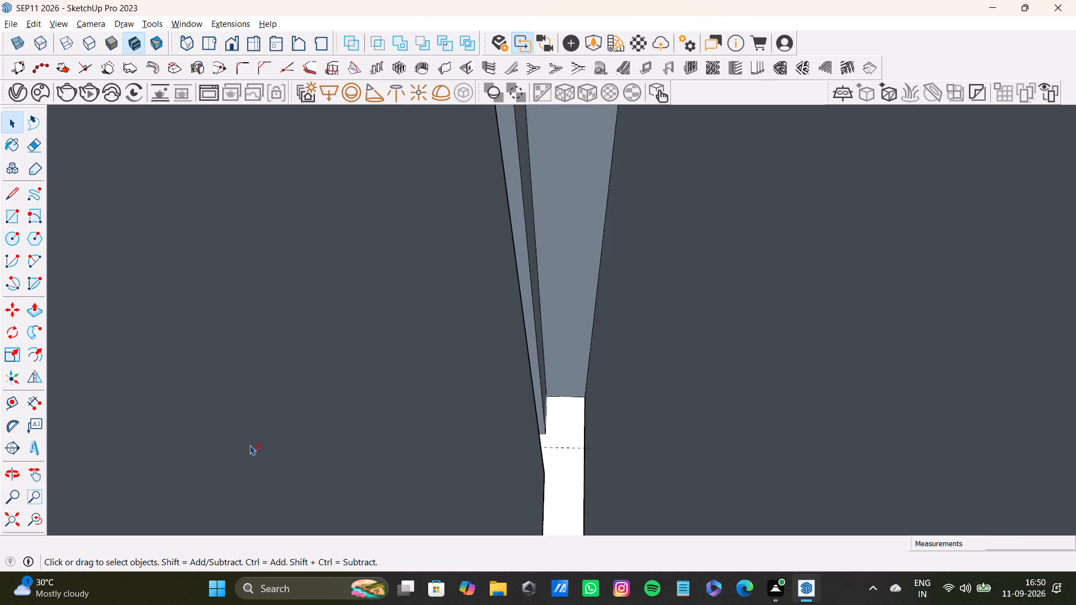
pyautogui.keyDown('shift'); pyautogui.moveTo(249, 445); pyautogui.dragTo(333, 473, button='middle'); pyautogui.keyUp('shift')
pyautogui.click(36, 515)
pyautogui.click(15, 518)
pyautogui.scroll(-3, 330, 473)
pyautogui.keyDown('shift'); pyautogui.moveTo(410, 403); pyautogui.dragTo(420, 478, button='middle'); pyautogui.keyUp('shift')
pyautogui.scroll(6, 488, 417)
pyautogui.moveTo(490, 415); pyautogui.dragTo(429, 457, button='middle')
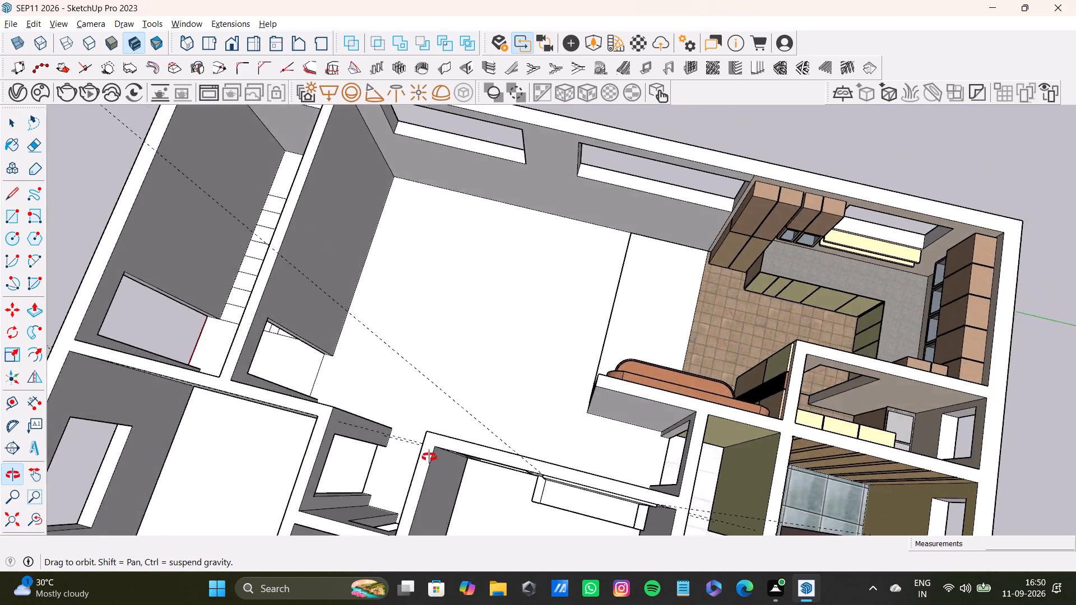
pyautogui.moveTo(429, 457); pyautogui.dragTo(593, 603, button='middle')
pyautogui.scroll(-1, 591, 583)
pyautogui.scroll(3, 545, 478)
pyautogui.moveTo(545, 477); pyautogui.dragTo(388, 501, button='middle')
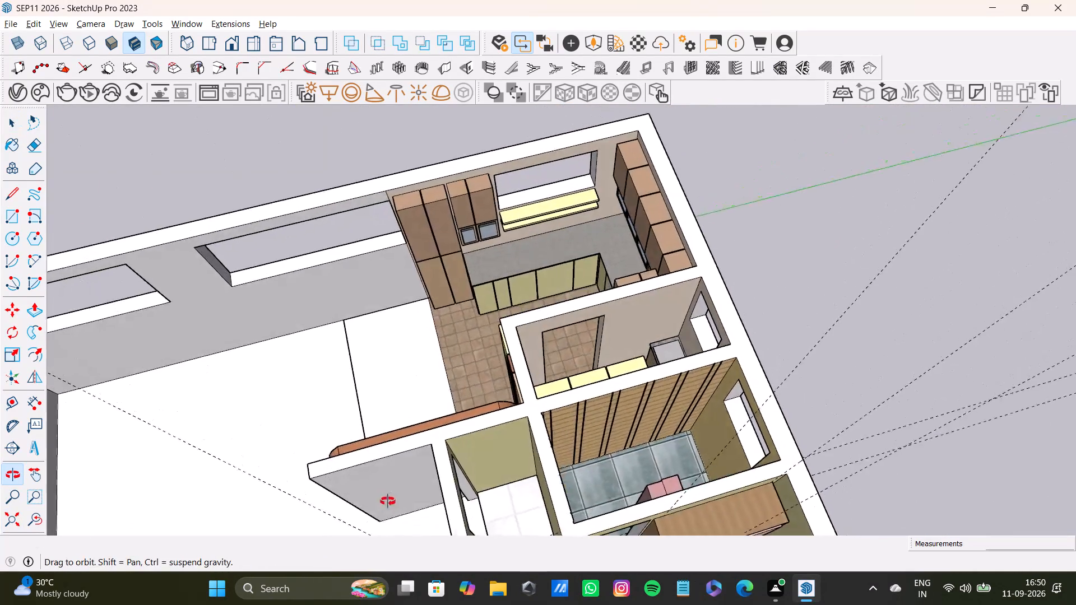
pyautogui.moveTo(388, 501); pyautogui.dragTo(345, 510, button='middle')
pyautogui.scroll(1, 489, 495)
pyautogui.moveTo(489, 495); pyautogui.dragTo(487, 398, button='middle')
pyautogui.moveTo(494, 441); pyautogui.dragTo(494, 410, button='middle')
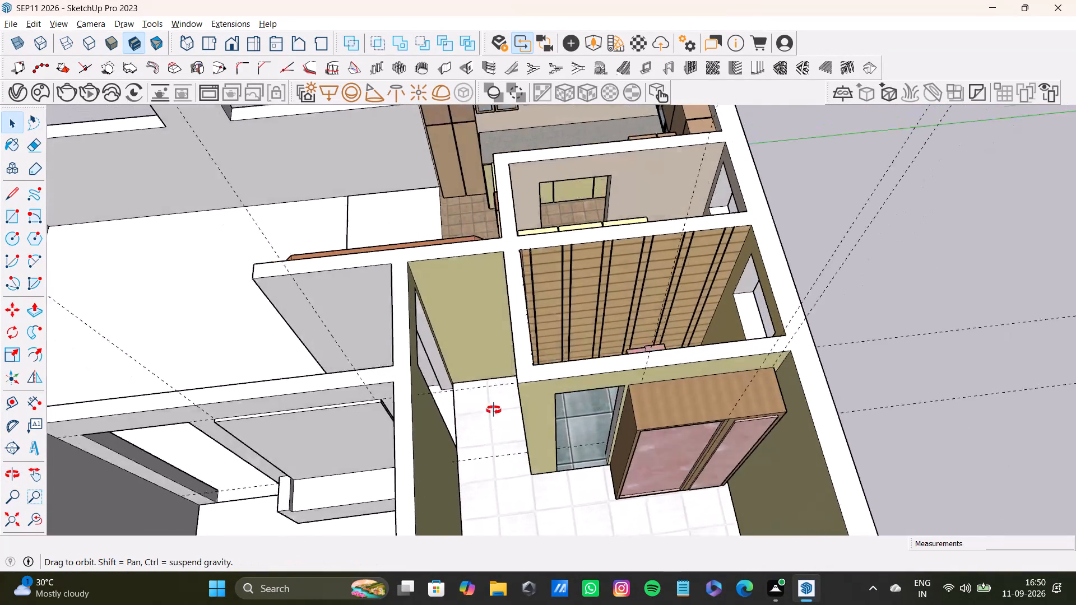
pyautogui.moveTo(494, 410); pyautogui.dragTo(373, 385, button='middle')
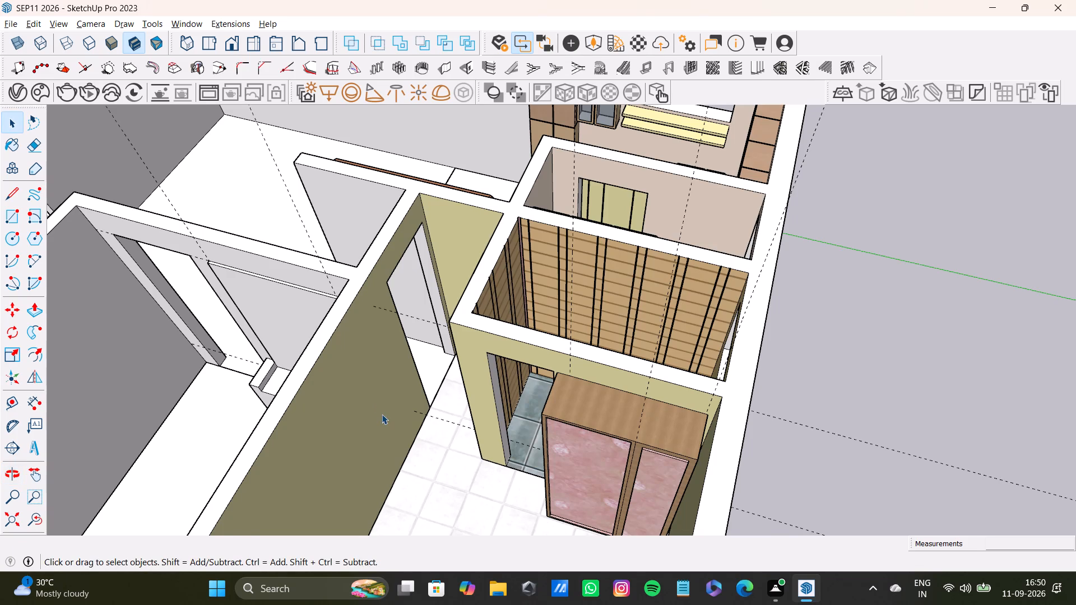
pyautogui.scroll(-5, 382, 414)
pyautogui.moveTo(420, 433); pyautogui.dragTo(476, 366, button='middle')
pyautogui.scroll(2, 505, 373)
pyautogui.moveTo(505, 373); pyautogui.dragTo(519, 362, button='middle')
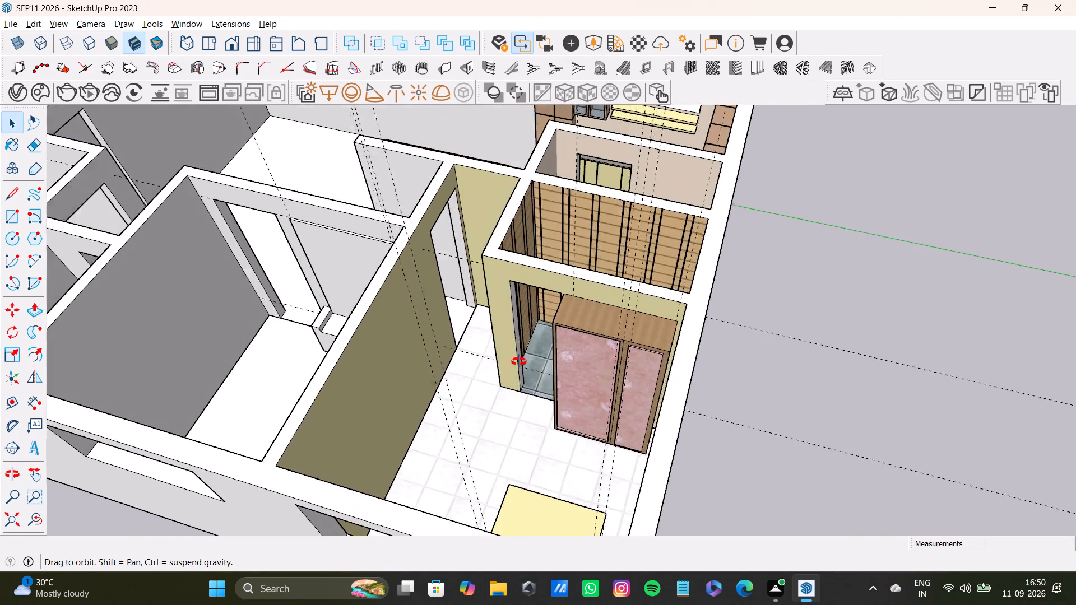
# Push/Pull the base box's notch floor up level with the tops of the two end blocks.
pyautogui.moveTo(519, 362); pyautogui.dragTo(692, 394, button='middle')
pyautogui.scroll(3, 384, 416)
pyautogui.keyDown('shift'); pyautogui.moveTo(367, 436); pyautogui.dragTo(483, 416, button='middle'); pyautogui.keyUp('shift')
pyautogui.scroll(3, 498, 460)
pyautogui.moveTo(453, 458); pyautogui.dragTo(346, 428, button='middle')
pyautogui.click(425, 384)
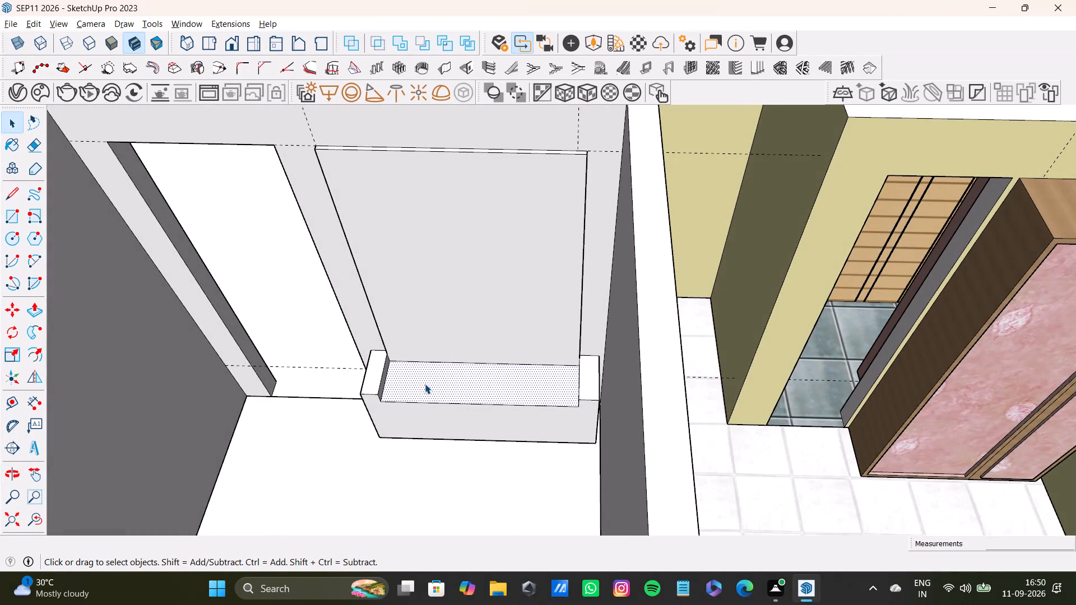
pyautogui.press('p')
pyautogui.moveTo(409, 392); pyautogui.dragTo(369, 384)
pyautogui.press('space')
# Delete the two seam edges between the raised notch floor and the end blocks on the base box's top.
pyautogui.scroll(4, 406, 394)
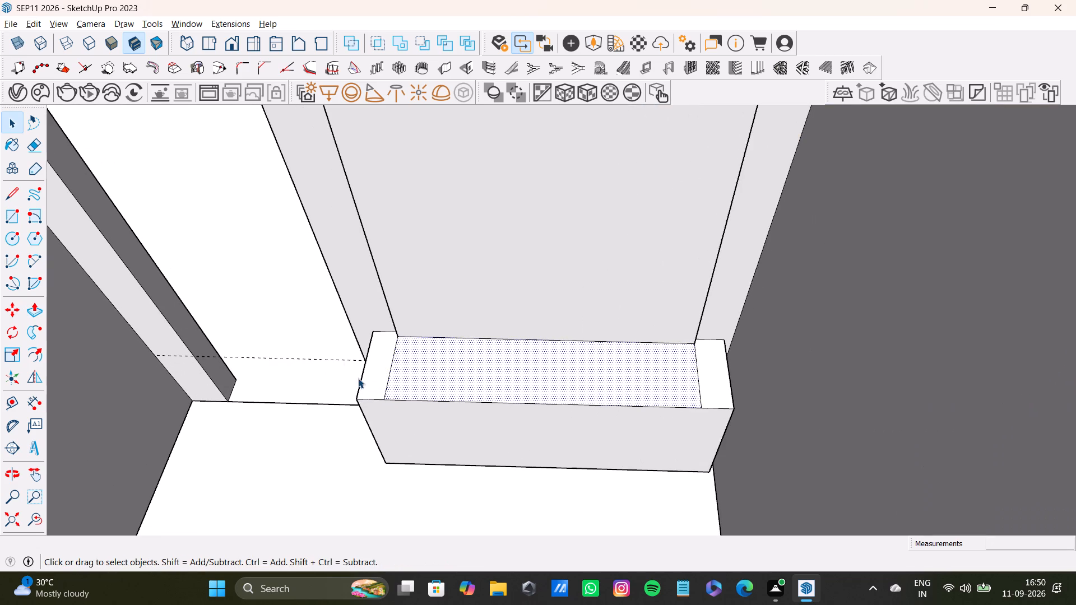
pyautogui.click(387, 388)
pyautogui.press('Delete')
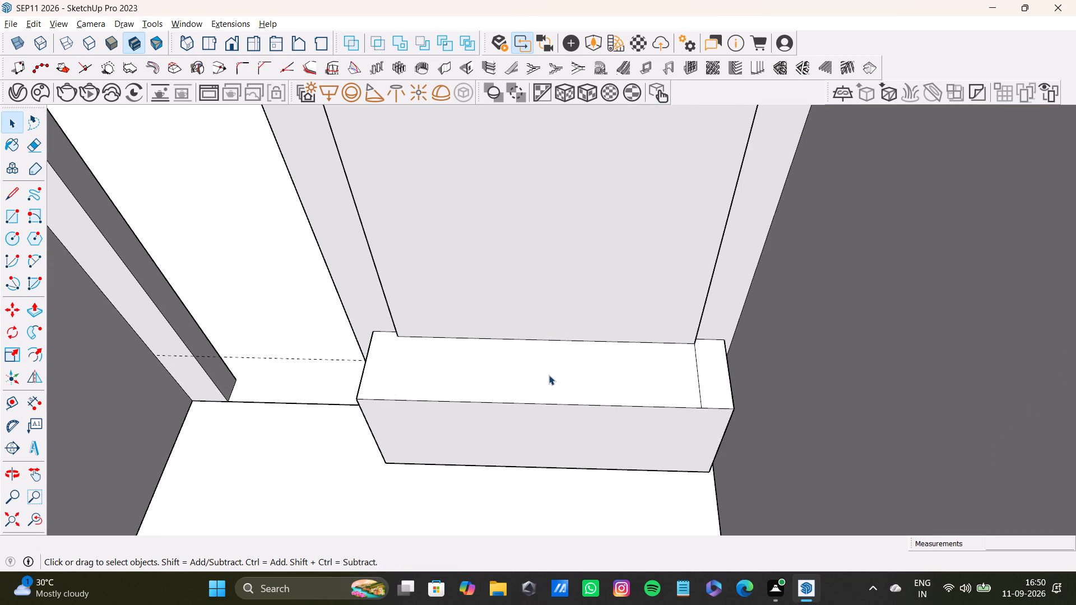
pyautogui.click(701, 399)
pyautogui.press('Delete')
# Examine the base box and raised wall panel from above and through the room's window opening.
pyautogui.scroll(-3, 647, 421)
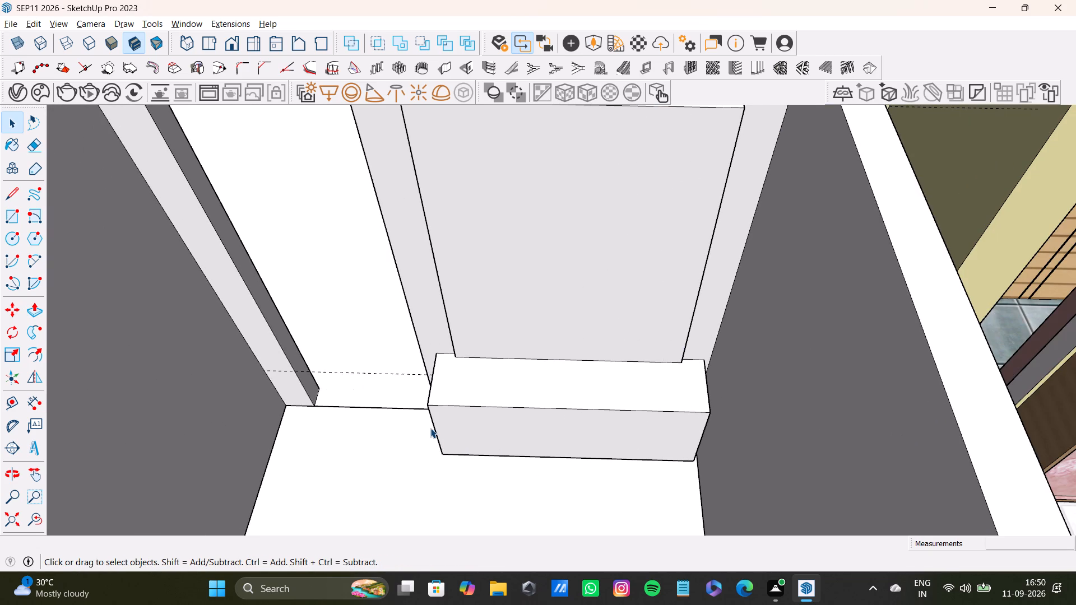
pyautogui.scroll(-4, 462, 390)
pyautogui.moveTo(463, 424); pyautogui.dragTo(542, 397, button='middle')
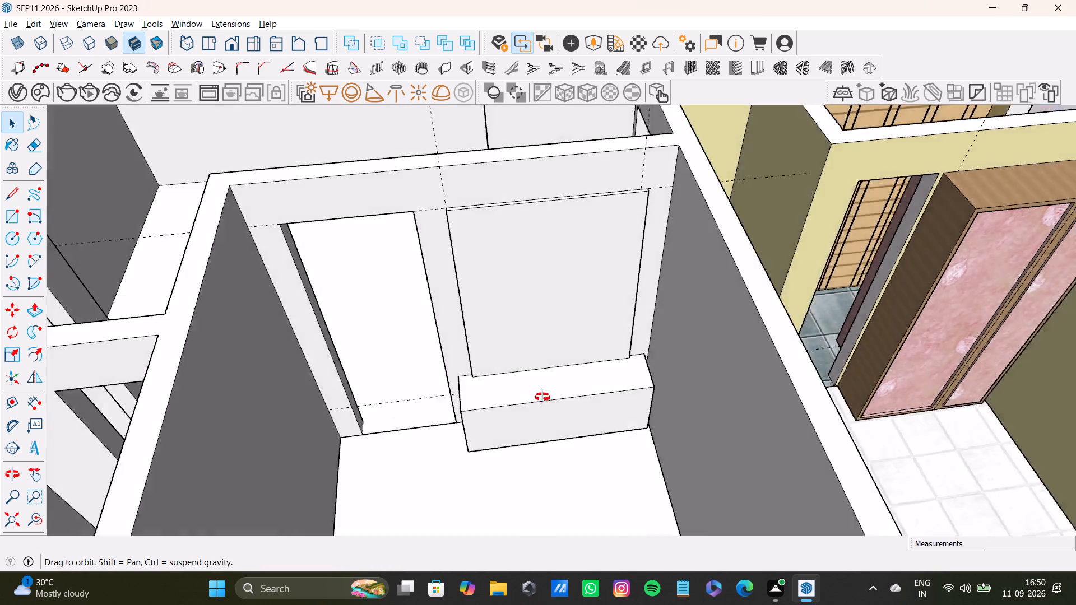
pyautogui.moveTo(542, 397); pyautogui.dragTo(511, 333, button='middle')
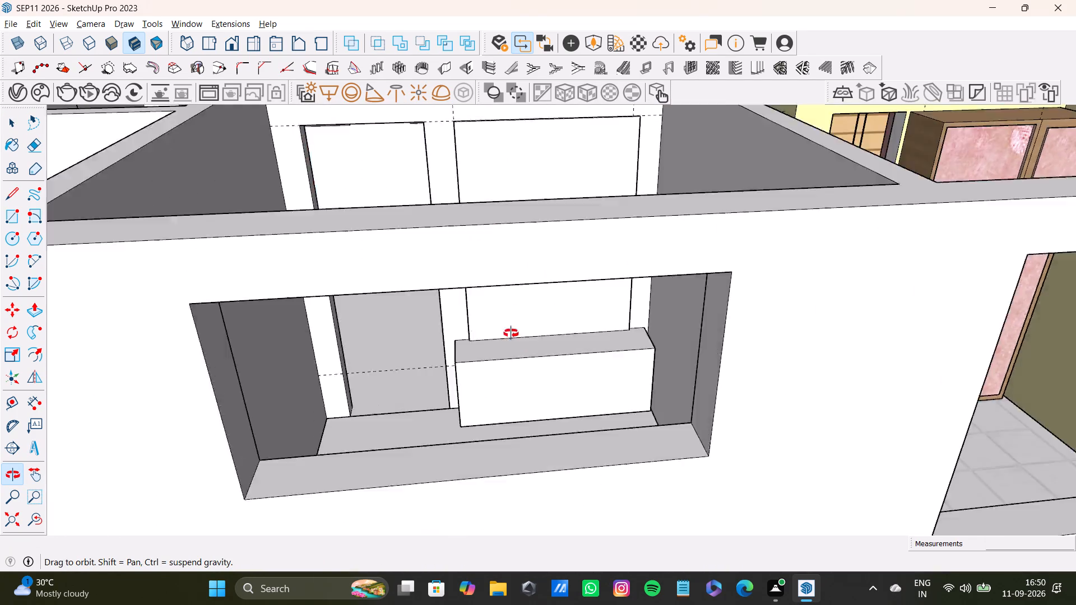
pyautogui.moveTo(511, 333); pyautogui.dragTo(508, 459, button='middle')
pyautogui.scroll(4, 397, 388)
pyautogui.moveTo(456, 362); pyautogui.dragTo(348, 317, button='middle')
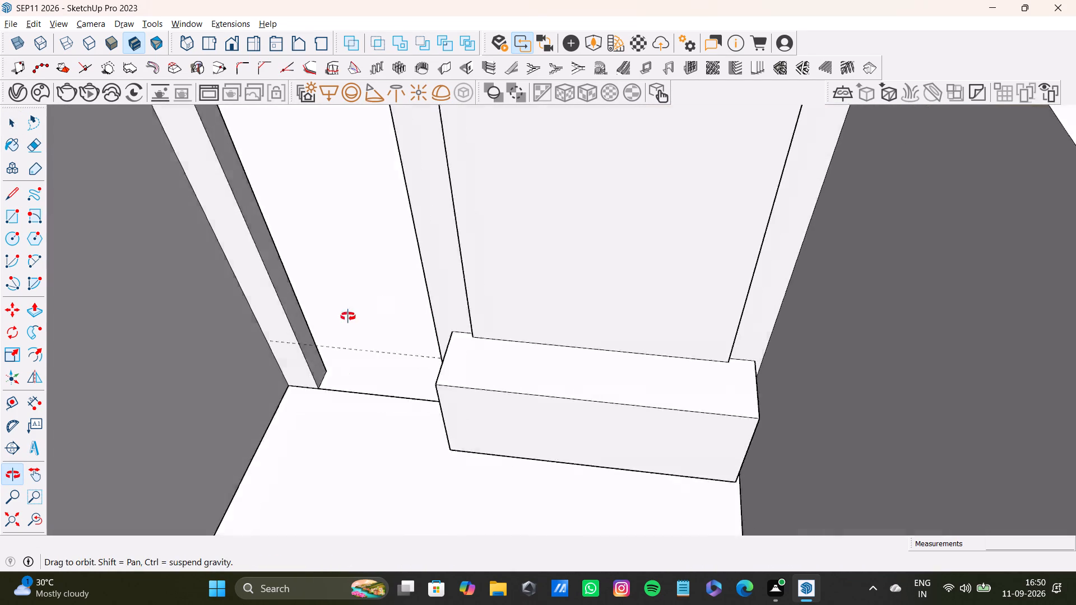
pyautogui.moveTo(348, 317); pyautogui.dragTo(331, 324, button='middle')
pyautogui.keyDown('shift'); pyautogui.scroll(-3, 413, 325); pyautogui.keyUp('shift')
pyautogui.keyDown('shift'); pyautogui.moveTo(435, 338); pyautogui.dragTo(431, 436, button='middle'); pyautogui.keyUp('shift')
pyautogui.moveTo(429, 434); pyautogui.dragTo(530, 351, button='middle')
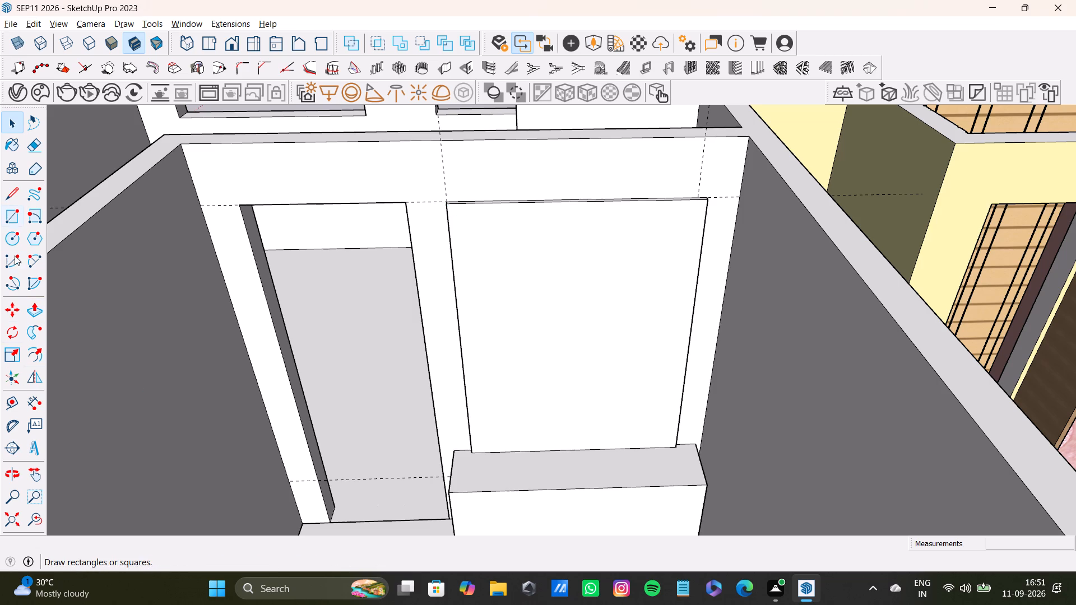
# Place vertical guides on the wall panel about 1' 4 7/8" in from the doorway-side edge and 11 3/4" in from the opposite edge.
pyautogui.moveTo(8, 216); pyautogui.dragTo(17, 216)
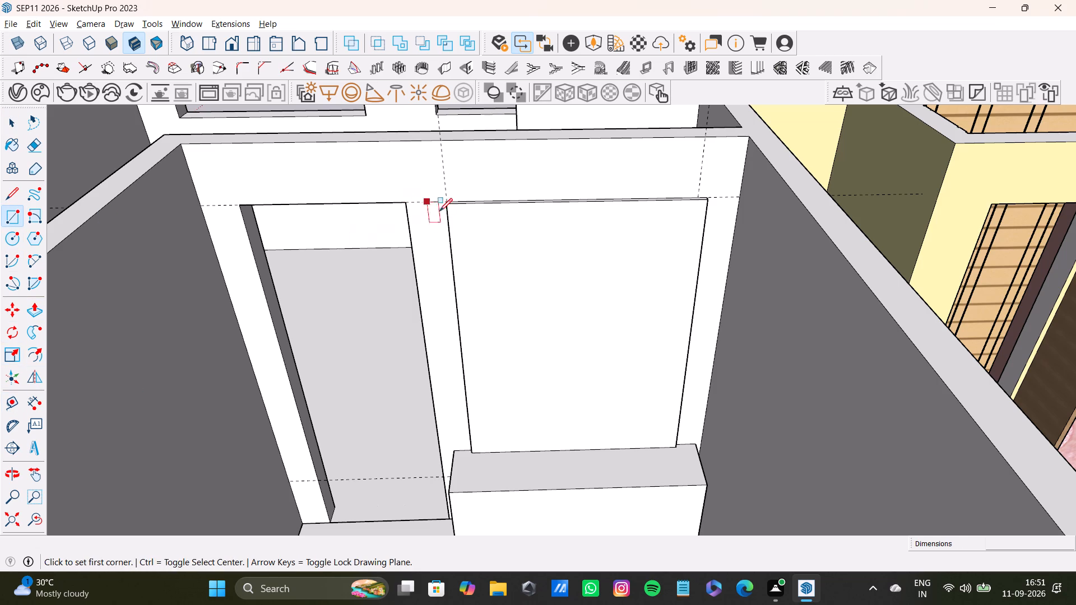
pyautogui.click(11, 402)
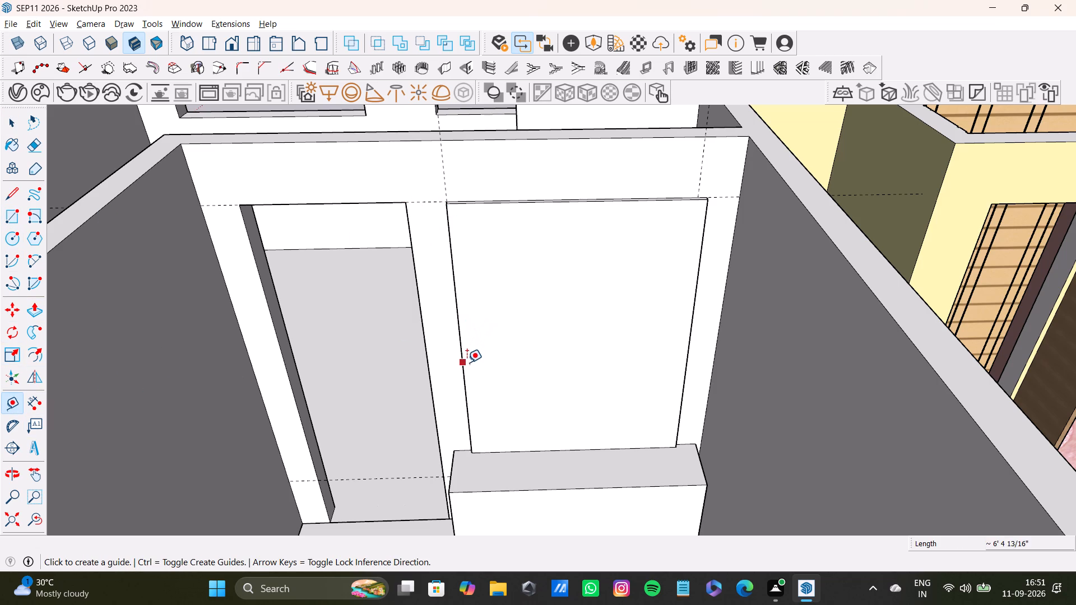
pyautogui.click(467, 362)
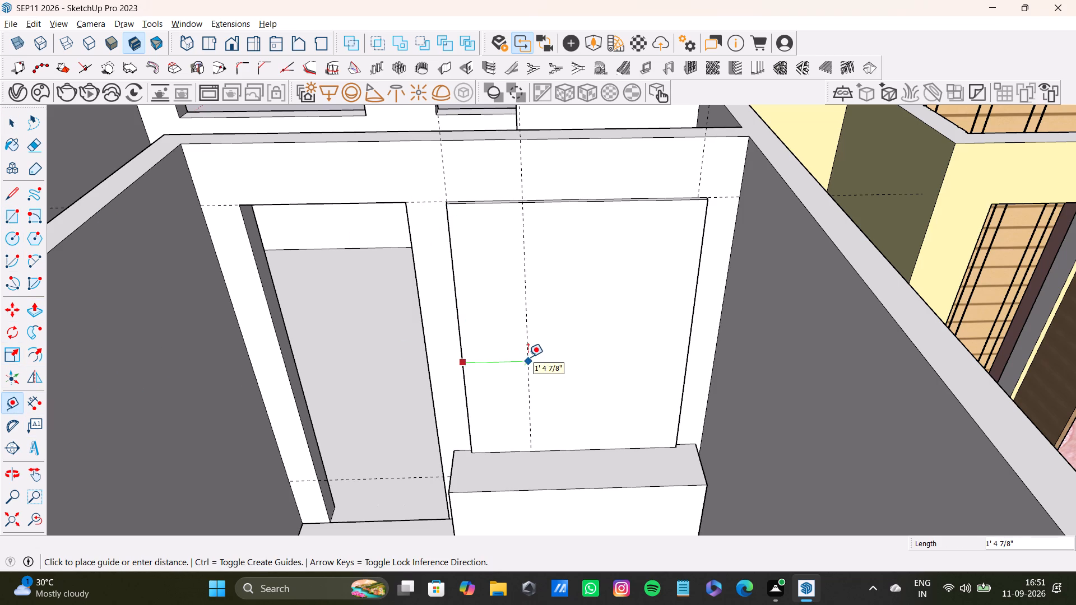
pyautogui.click(528, 357)
pyautogui.click(689, 357)
pyautogui.click(643, 361)
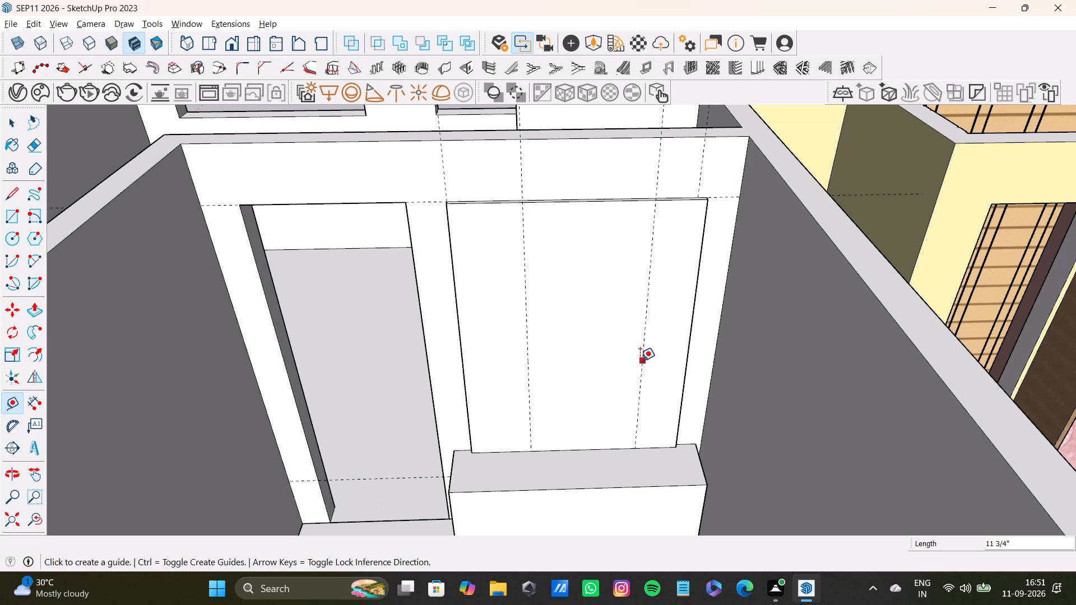
# Add a parallel guide 0.5" from the doorway-side inner guide, offset toward the doorway.
pyautogui.press('t')
pyautogui.scroll(2, 540, 393)
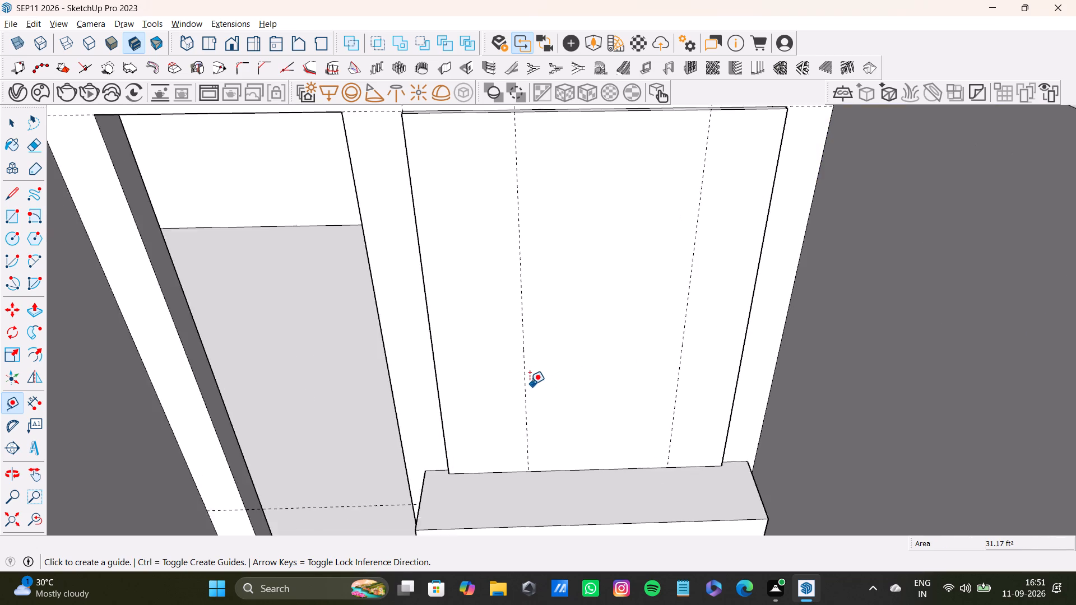
pyautogui.scroll(3, 530, 384)
pyautogui.click(526, 385)
pyautogui.write('0.')
pyautogui.write('5"')
pyautogui.press('Return')
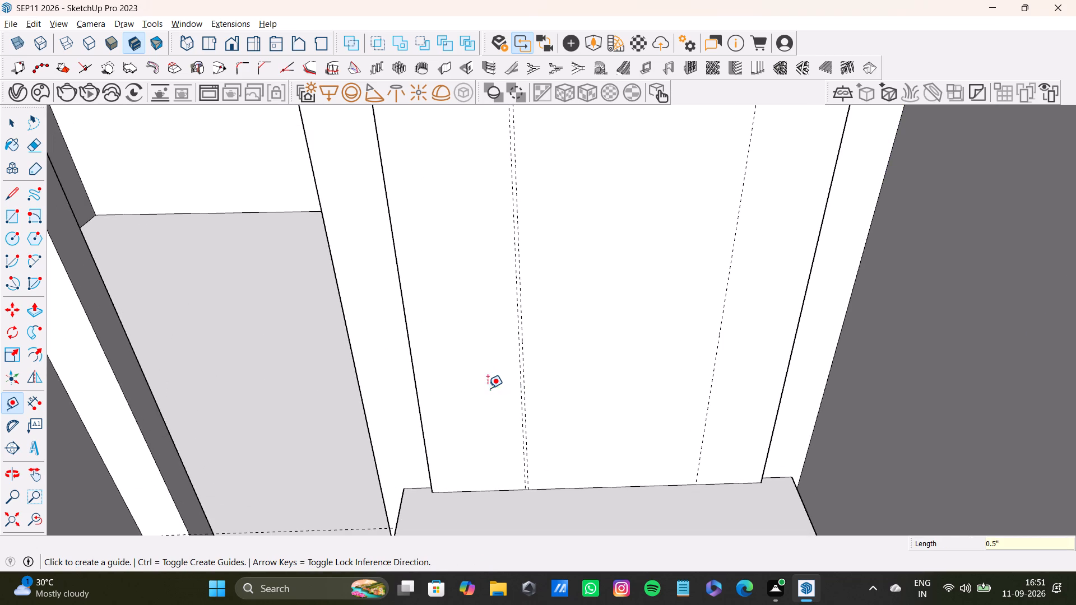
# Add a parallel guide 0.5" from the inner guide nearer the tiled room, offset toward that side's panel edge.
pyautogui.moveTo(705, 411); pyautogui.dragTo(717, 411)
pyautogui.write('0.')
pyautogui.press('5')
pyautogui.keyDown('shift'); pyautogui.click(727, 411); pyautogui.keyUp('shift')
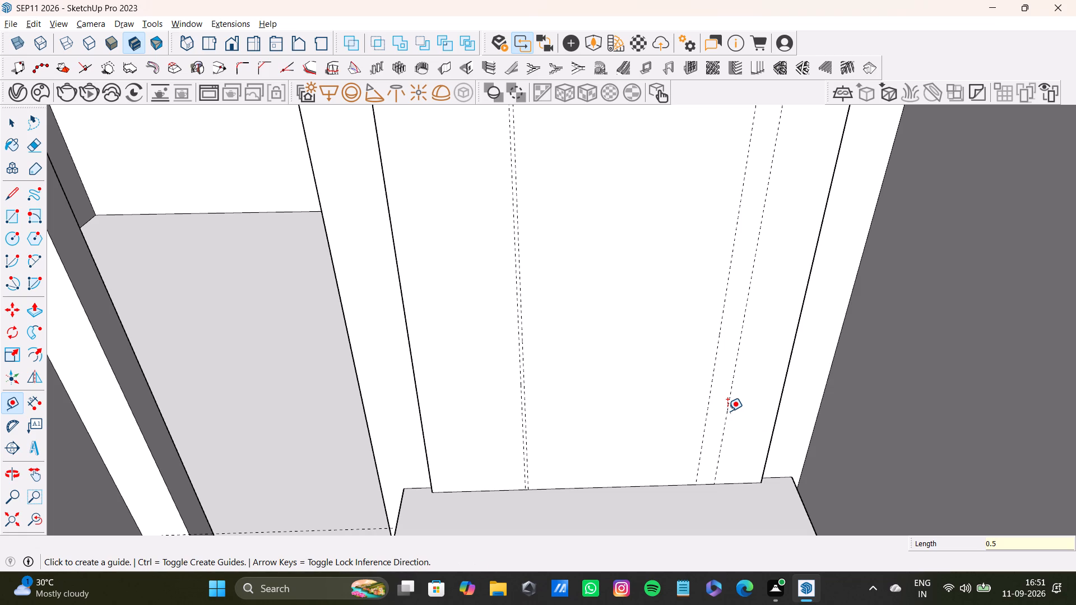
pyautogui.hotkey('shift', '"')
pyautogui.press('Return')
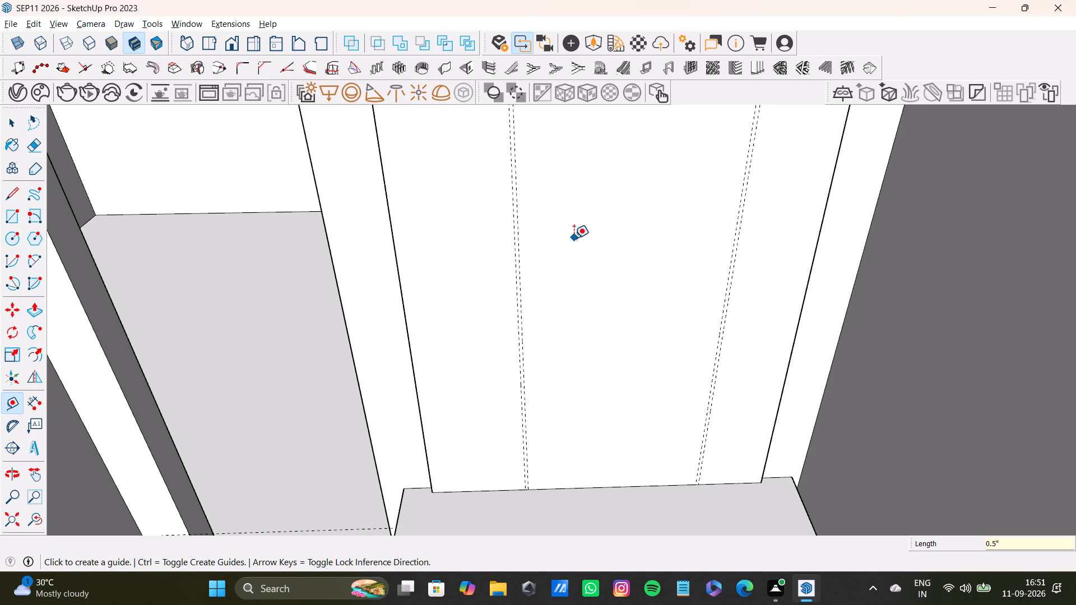
# Place vertical guides just inside both outer edges of the wall panel, the doorway-side one 1/2" in.
pyautogui.scroll(-4, 542, 256)
pyautogui.keyDown('shift'); pyautogui.moveTo(542, 268); pyautogui.dragTo(528, 338, button='middle'); pyautogui.keyUp('shift')
pyautogui.click(434, 360)
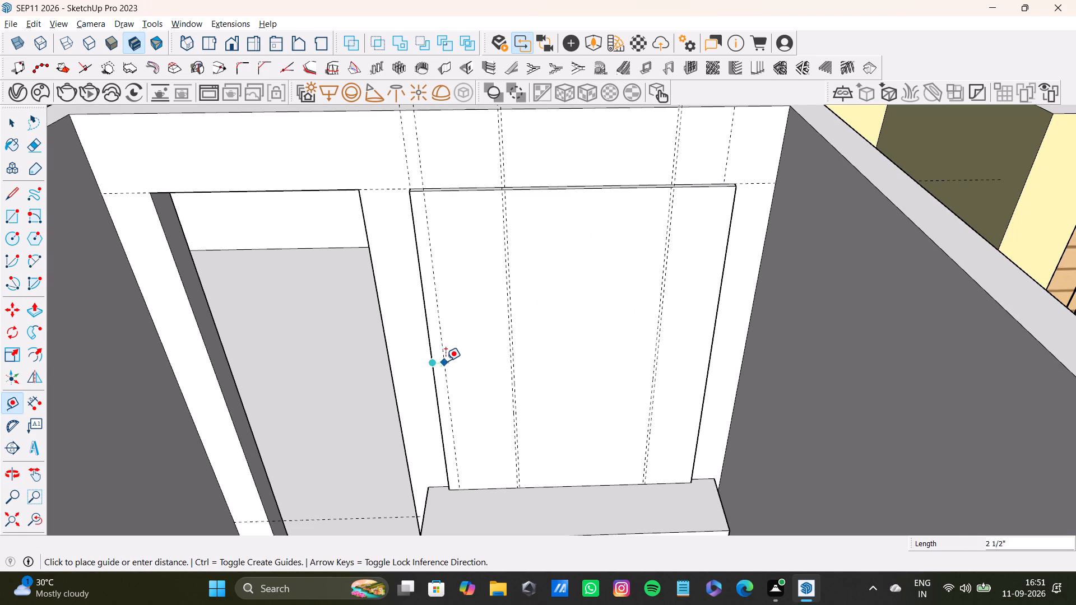
pyautogui.scroll(6, 439, 360)
pyautogui.click(439, 385)
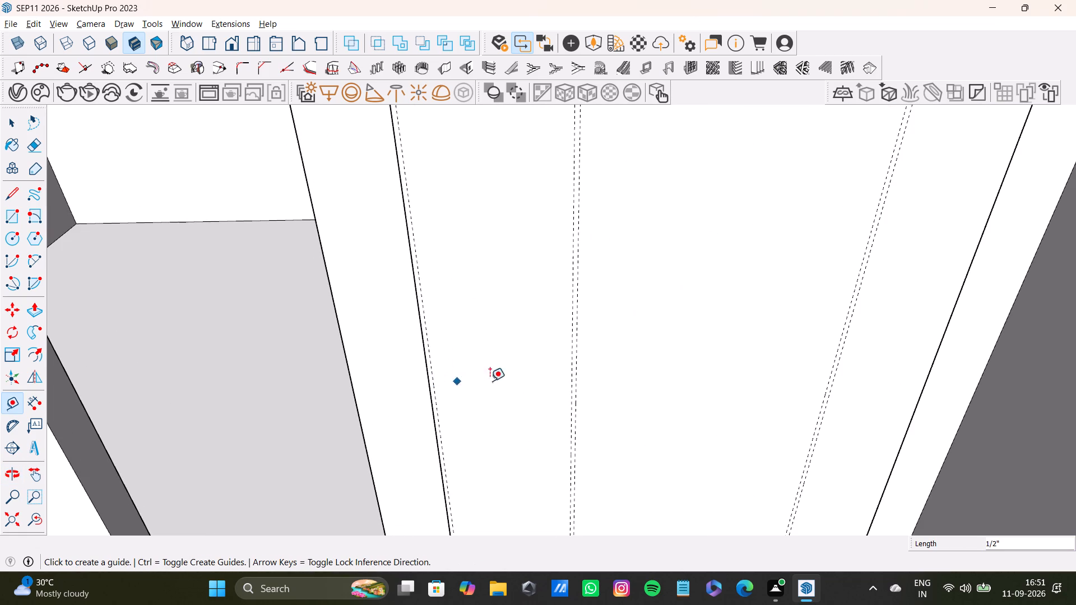
pyautogui.scroll(-3, 843, 387)
pyautogui.moveTo(835, 387); pyautogui.dragTo(710, 381, button='middle')
pyautogui.scroll(3, 736, 374)
pyautogui.click(796, 383)
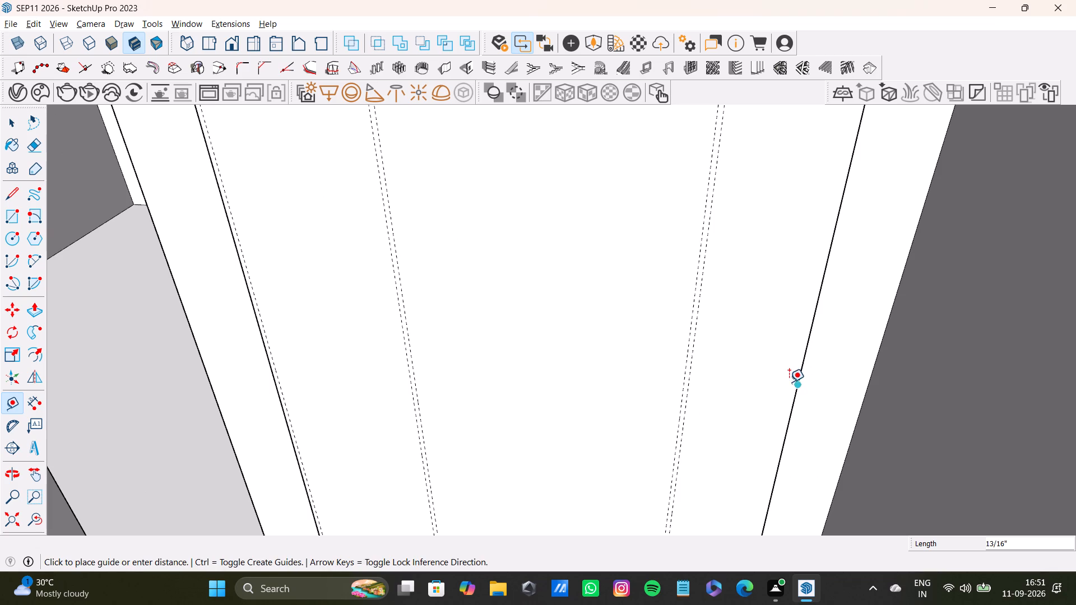
pyautogui.click(789, 383)
# Draw a rectangle about 1' 3 7/8" wide and 5' tall between the doorway-side guides, starting at the panel's top edge.
pyautogui.scroll(-9, 776, 385)
pyautogui.moveTo(762, 399); pyautogui.dragTo(802, 367, button='middle')
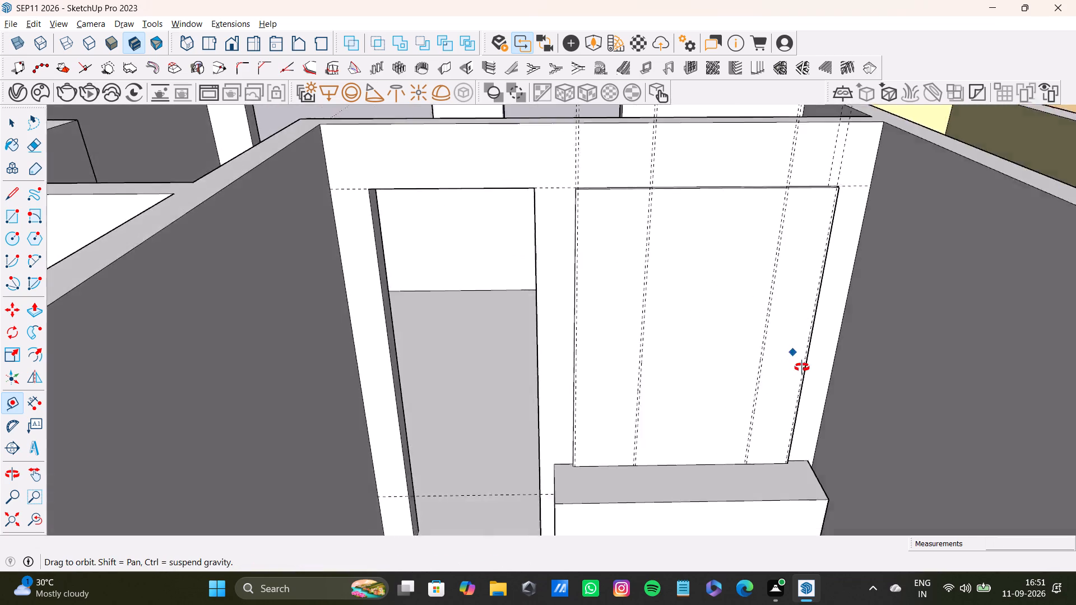
pyautogui.moveTo(802, 367); pyautogui.dragTo(762, 368, button='middle')
pyautogui.moveTo(11, 215); pyautogui.dragTo(16, 213)
pyautogui.scroll(2, 528, 267)
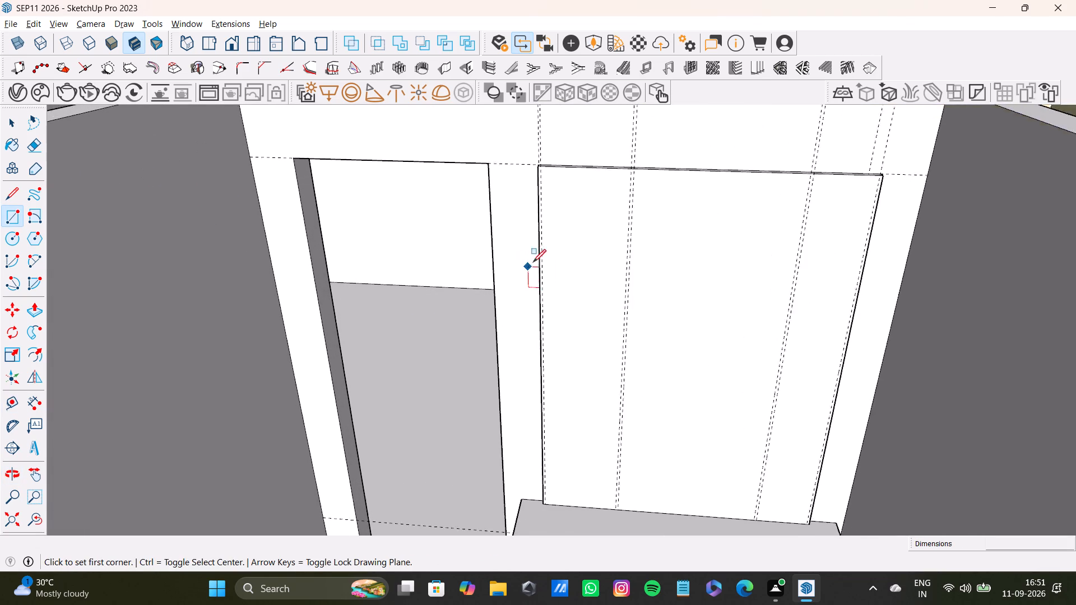
pyautogui.scroll(1, 533, 262)
pyautogui.keyDown('shift'); pyautogui.moveTo(586, 255); pyautogui.dragTo(573, 339, button='middle'); pyautogui.keyUp('shift')
pyautogui.scroll(5, 557, 322)
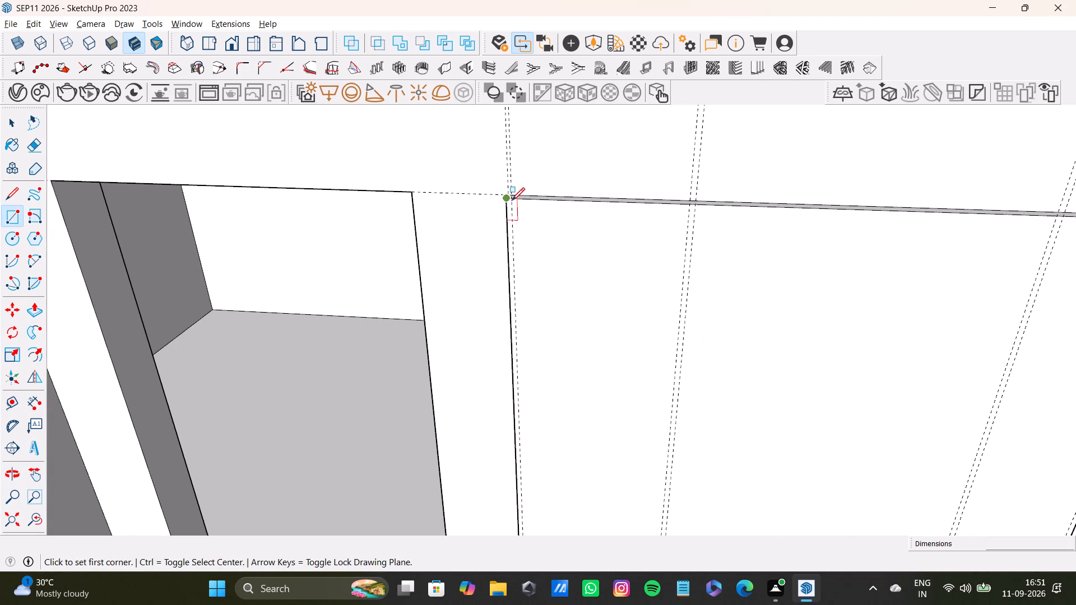
pyautogui.scroll(7, 512, 201)
pyautogui.click(509, 197)
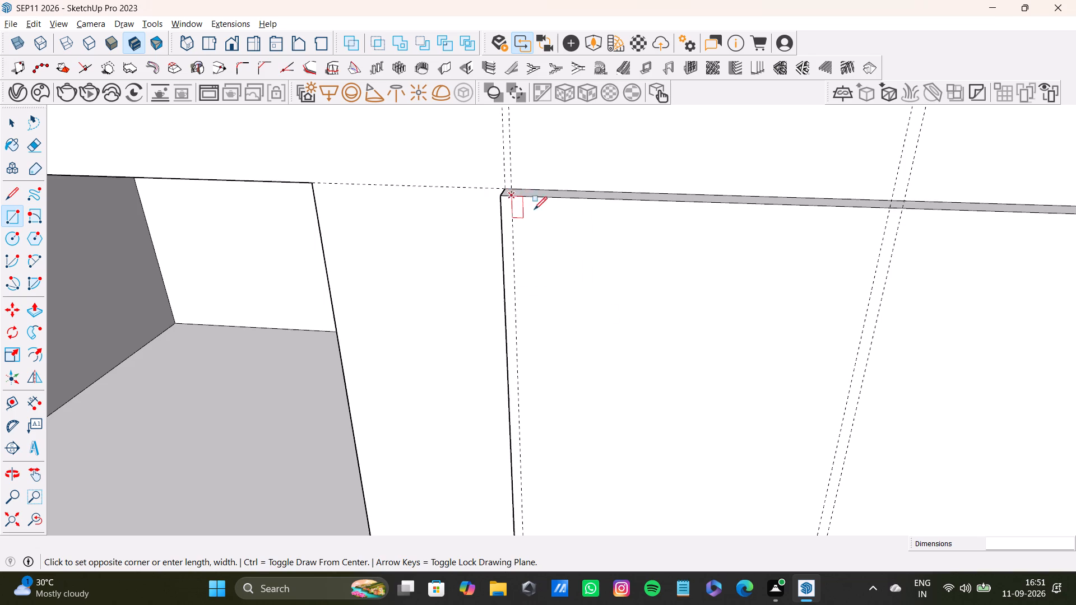
pyautogui.scroll(-3, 631, 368)
pyautogui.keyDown('shift'); pyautogui.moveTo(702, 429); pyautogui.dragTo(665, 199, button='middle'); pyautogui.keyUp('shift')
pyautogui.scroll(-2, 675, 327)
pyautogui.moveTo(698, 388); pyautogui.dragTo(673, 157, button='middle')
pyautogui.scroll(-2, 685, 297)
pyautogui.moveTo(684, 337); pyautogui.dragTo(656, 248, button='middle')
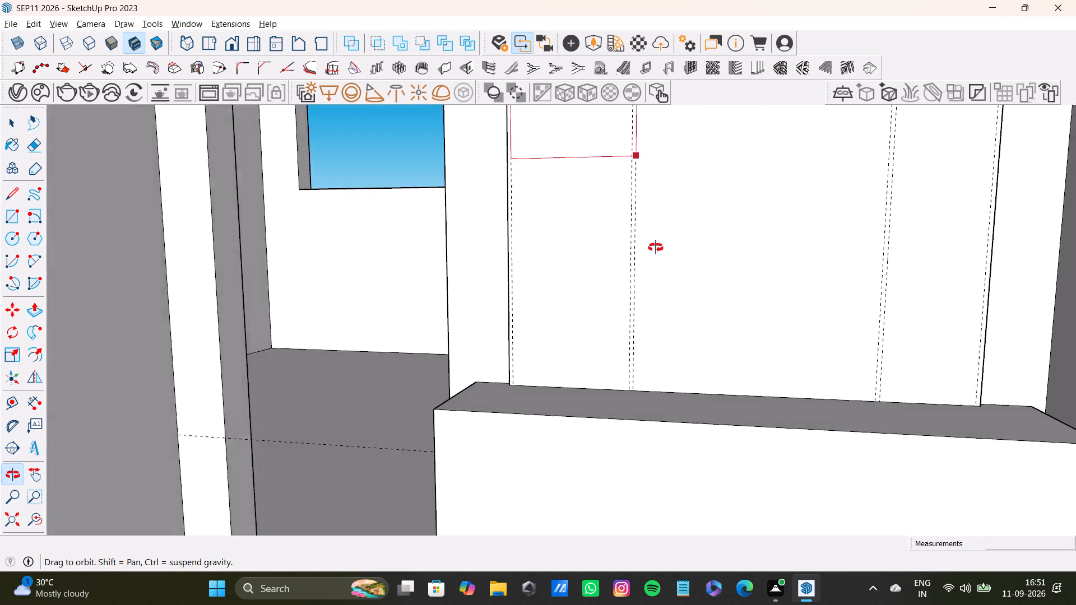
pyautogui.moveTo(656, 248); pyautogui.dragTo(689, 308, button='middle')
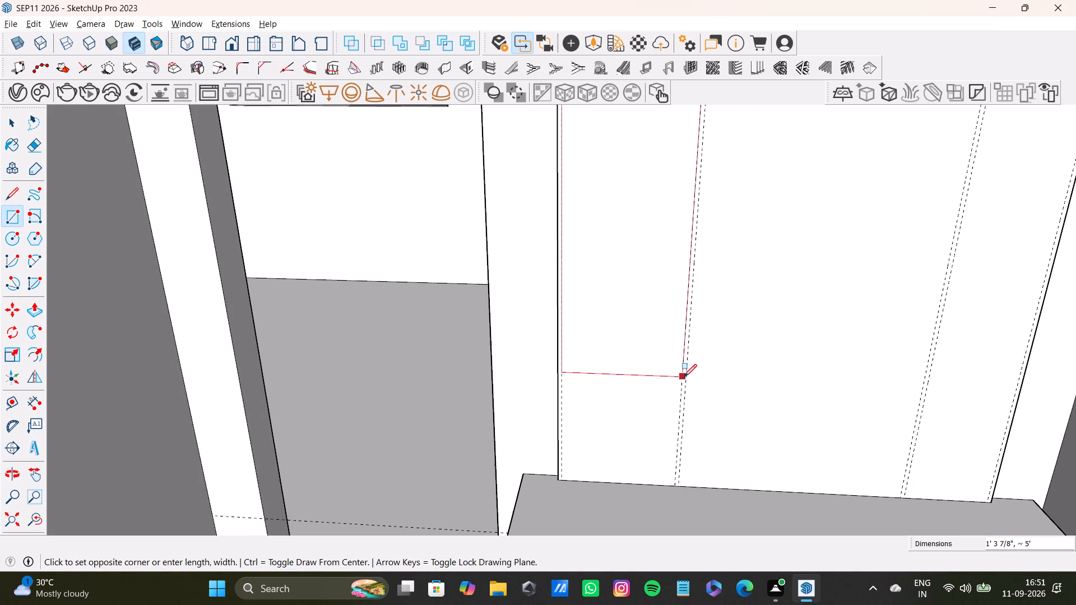
pyautogui.click(682, 379)
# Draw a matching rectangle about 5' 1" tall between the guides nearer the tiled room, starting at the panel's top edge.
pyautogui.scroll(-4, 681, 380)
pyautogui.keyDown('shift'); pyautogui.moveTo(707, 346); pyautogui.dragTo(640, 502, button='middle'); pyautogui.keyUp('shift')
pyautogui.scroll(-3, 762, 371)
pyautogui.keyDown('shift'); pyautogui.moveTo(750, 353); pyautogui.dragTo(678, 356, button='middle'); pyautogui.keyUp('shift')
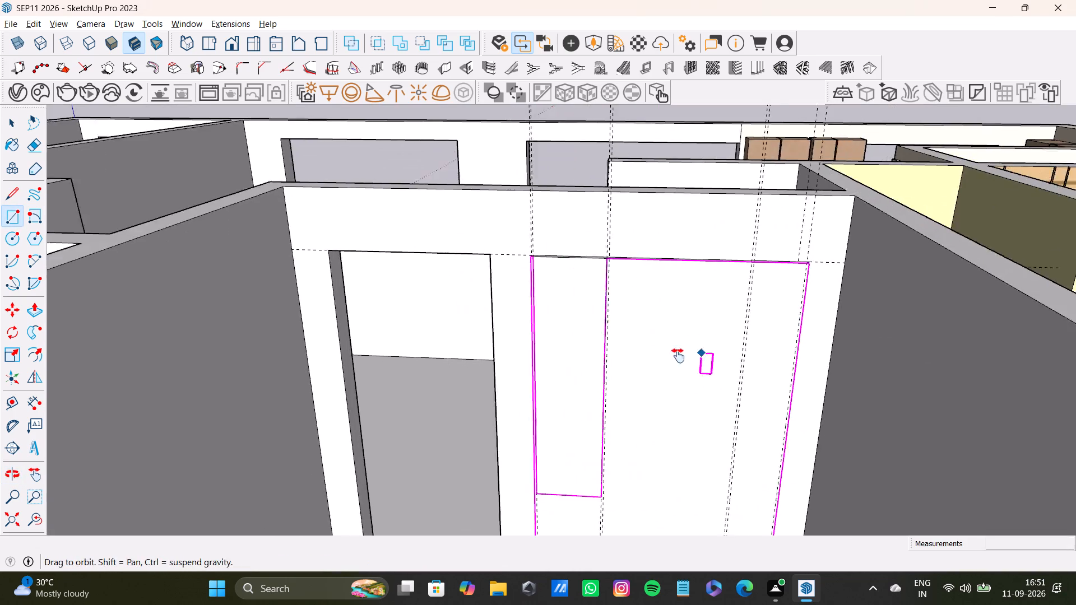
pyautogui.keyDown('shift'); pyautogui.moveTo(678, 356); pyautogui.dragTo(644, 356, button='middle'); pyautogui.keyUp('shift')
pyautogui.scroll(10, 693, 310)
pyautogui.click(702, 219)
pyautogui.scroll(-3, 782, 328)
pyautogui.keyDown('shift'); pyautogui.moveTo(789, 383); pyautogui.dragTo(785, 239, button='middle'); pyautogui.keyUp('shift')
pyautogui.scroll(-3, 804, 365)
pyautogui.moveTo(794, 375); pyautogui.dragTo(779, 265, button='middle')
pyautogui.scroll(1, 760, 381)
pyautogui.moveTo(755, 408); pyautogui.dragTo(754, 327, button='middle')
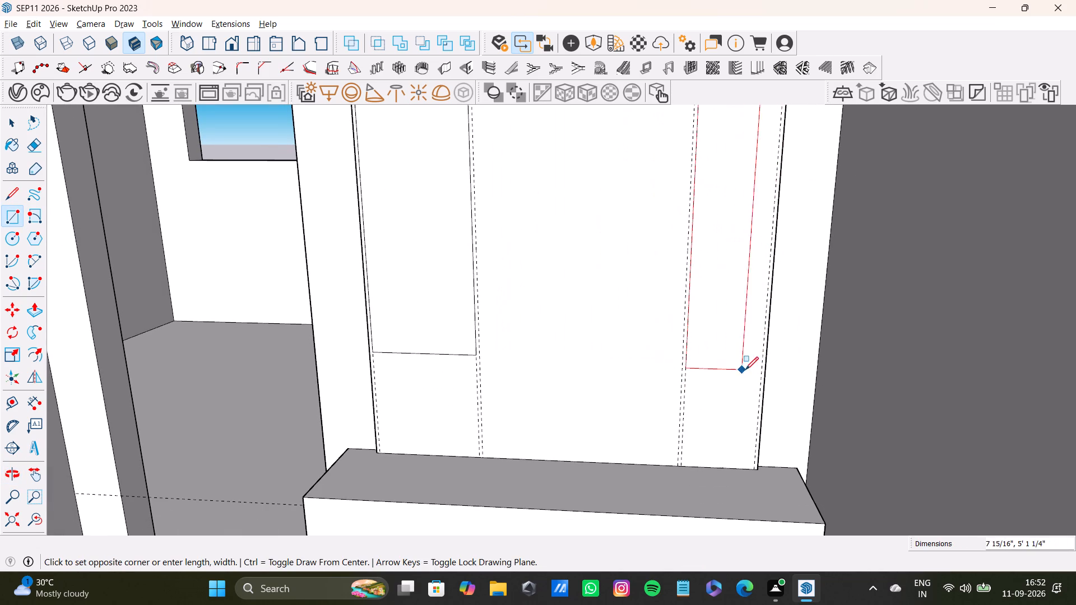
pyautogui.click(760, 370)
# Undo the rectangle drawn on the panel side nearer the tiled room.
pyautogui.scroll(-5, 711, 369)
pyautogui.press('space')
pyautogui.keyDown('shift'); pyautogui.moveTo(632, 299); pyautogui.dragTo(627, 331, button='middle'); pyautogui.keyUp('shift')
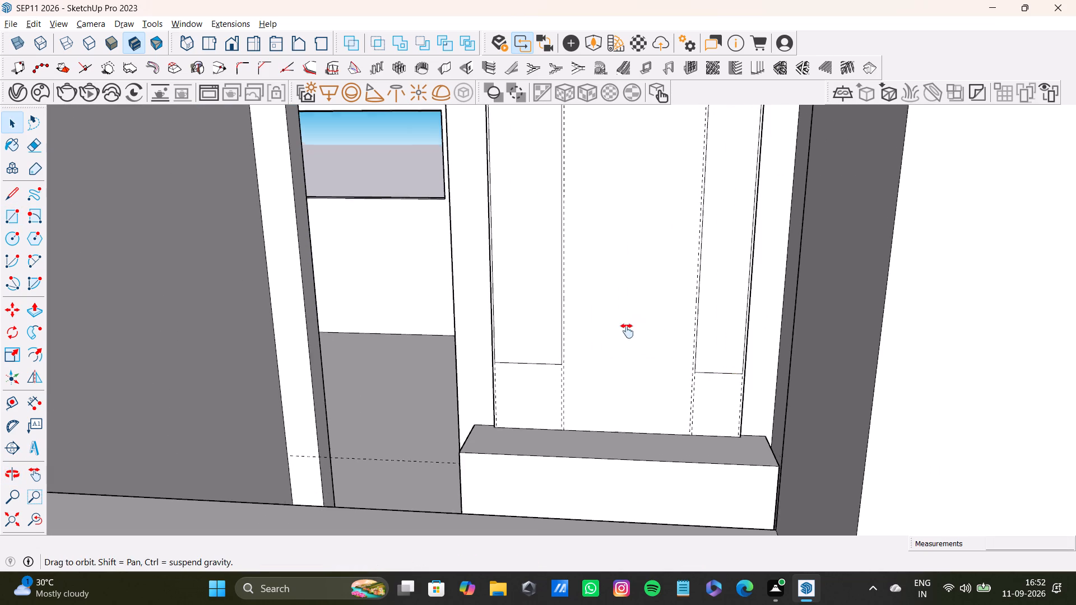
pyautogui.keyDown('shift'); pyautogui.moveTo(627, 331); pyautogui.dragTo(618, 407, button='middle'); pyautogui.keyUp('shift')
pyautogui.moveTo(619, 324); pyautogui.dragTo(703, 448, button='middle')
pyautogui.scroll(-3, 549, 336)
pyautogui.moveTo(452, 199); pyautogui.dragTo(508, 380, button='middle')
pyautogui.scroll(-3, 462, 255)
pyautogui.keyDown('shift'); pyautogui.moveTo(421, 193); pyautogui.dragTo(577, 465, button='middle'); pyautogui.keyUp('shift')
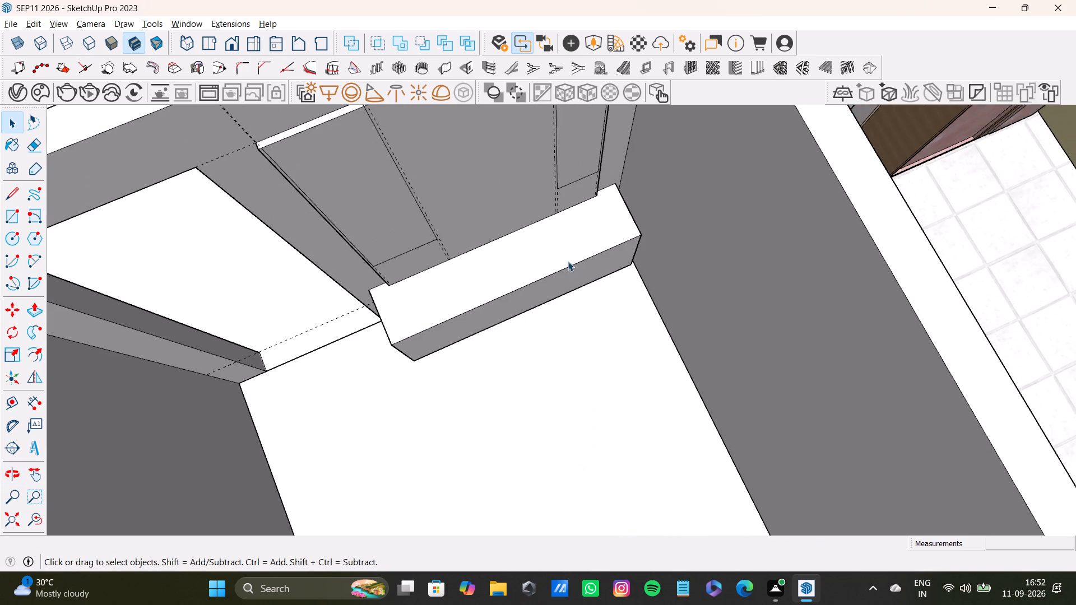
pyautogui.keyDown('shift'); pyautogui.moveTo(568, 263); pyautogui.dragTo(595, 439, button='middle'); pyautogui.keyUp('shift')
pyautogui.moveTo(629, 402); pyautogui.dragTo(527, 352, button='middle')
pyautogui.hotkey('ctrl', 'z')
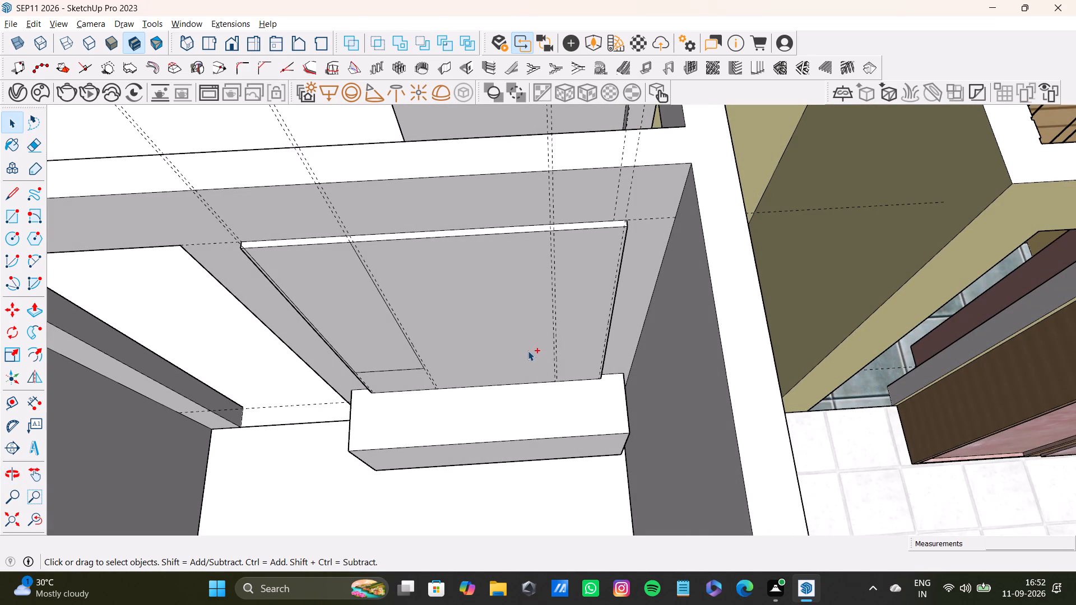
# Measure the width from the panel's doorway-side edge across the rectangle to its far side.
pyautogui.keyDown('shift'); pyautogui.moveTo(556, 339); pyautogui.dragTo(600, 408, button='middle'); pyautogui.keyUp('shift')
pyautogui.moveTo(606, 399); pyautogui.dragTo(593, 269, button='middle')
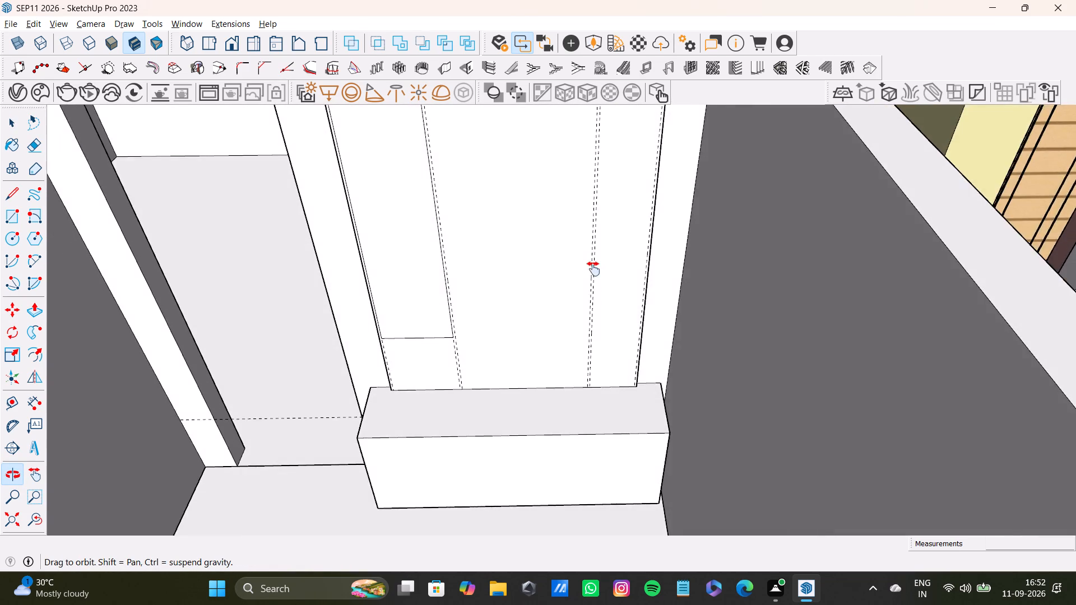
pyautogui.moveTo(593, 269); pyautogui.dragTo(592, 369, button='middle')
pyautogui.moveTo(12, 403); pyautogui.dragTo(28, 403)
pyautogui.scroll(2, 419, 365)
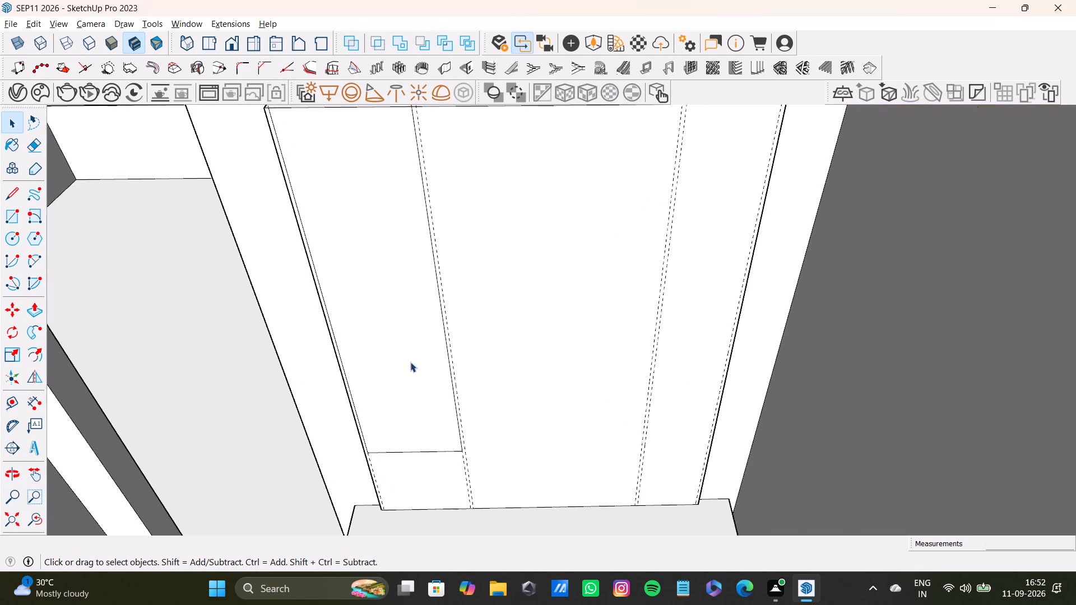
pyautogui.scroll(3, 410, 362)
pyautogui.moveTo(12, 406); pyautogui.dragTo(17, 406)
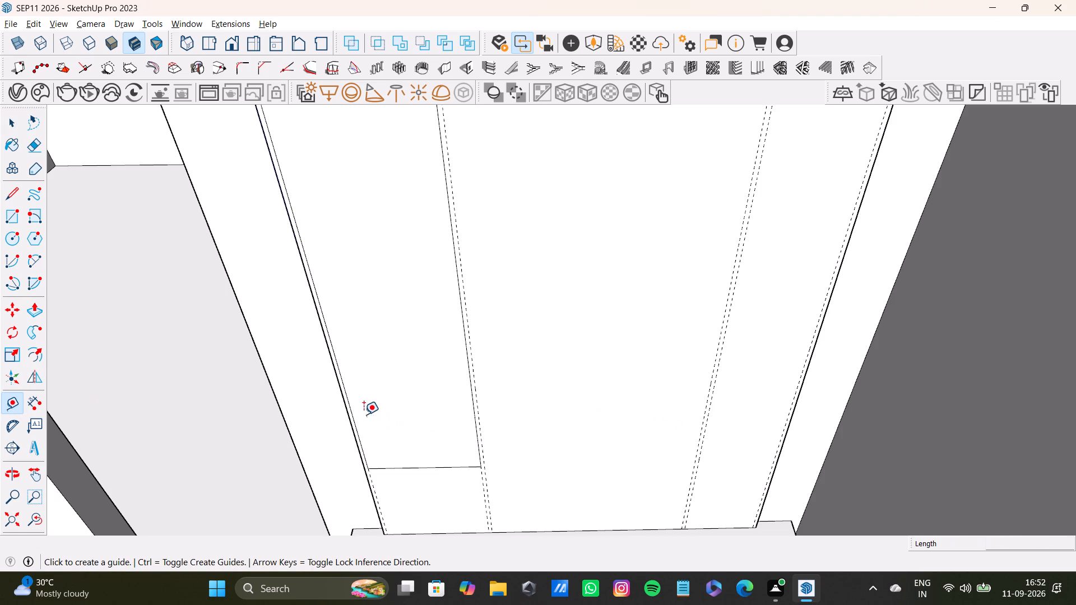
pyautogui.click(354, 415)
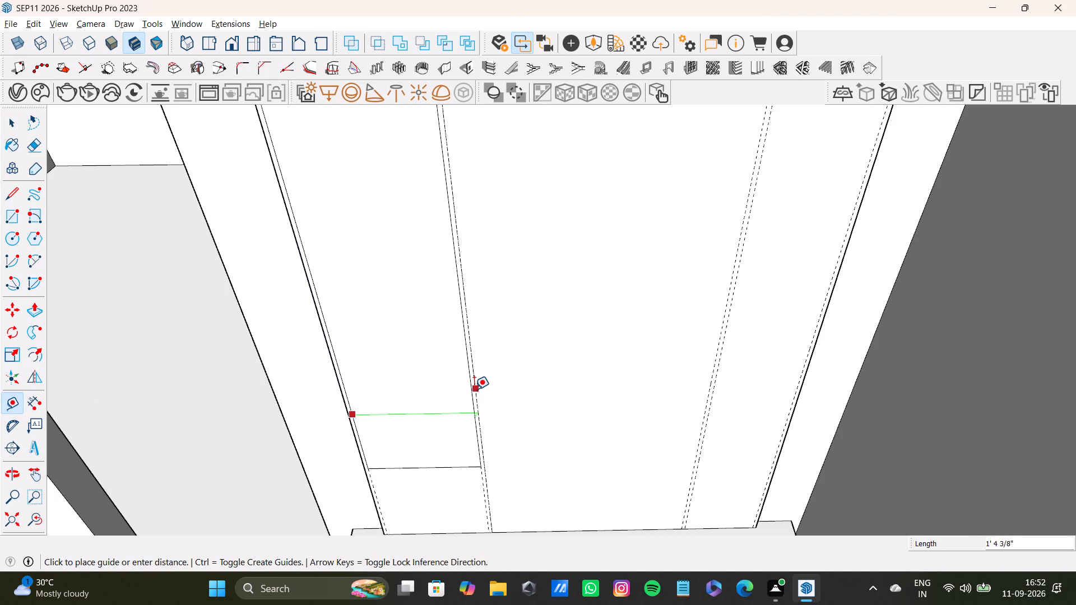
pyautogui.press('space')
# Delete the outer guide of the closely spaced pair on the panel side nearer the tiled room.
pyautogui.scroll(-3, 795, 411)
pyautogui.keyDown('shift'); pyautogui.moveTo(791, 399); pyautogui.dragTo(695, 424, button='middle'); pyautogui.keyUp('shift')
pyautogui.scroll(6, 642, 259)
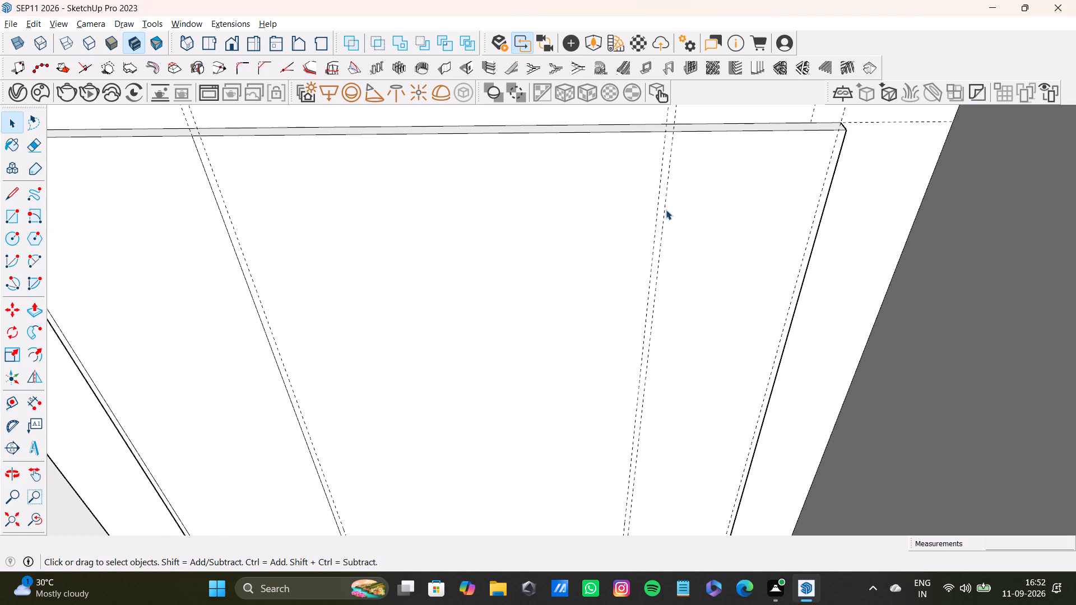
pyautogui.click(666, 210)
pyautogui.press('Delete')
# Start a parallel guide from the remaining inner guide nearer the tiled room, offset toward the panel's middle.
pyautogui.scroll(-6, 554, 320)
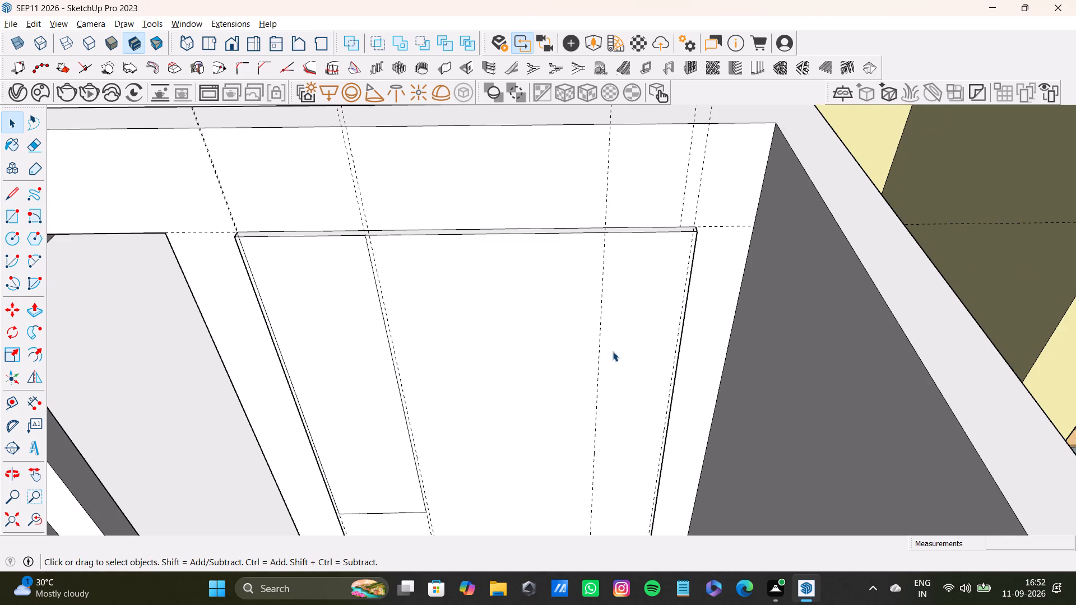
pyautogui.press('t')
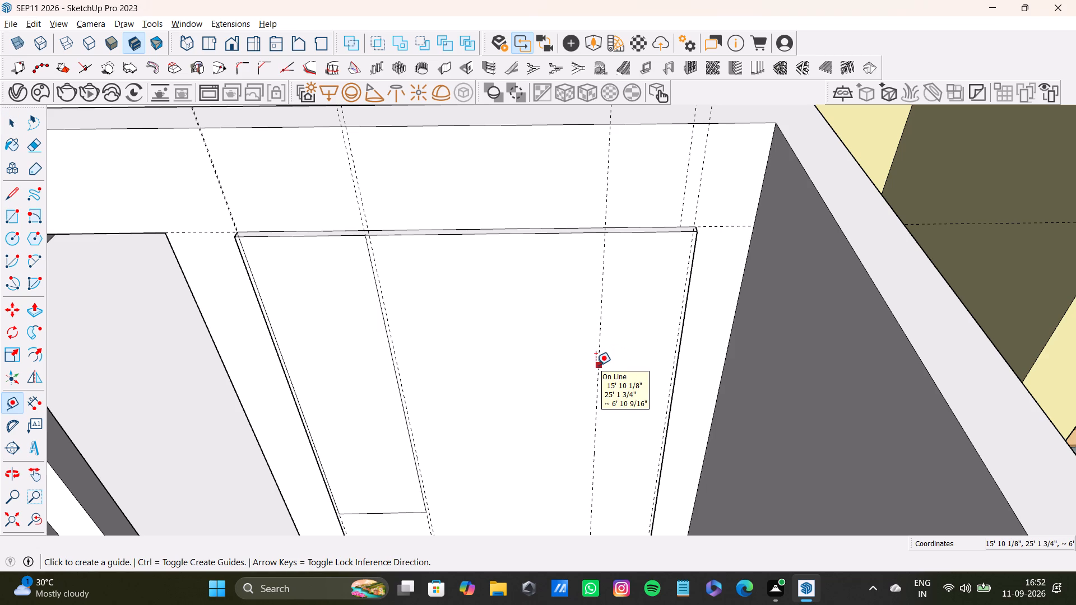
pyautogui.click(597, 396)
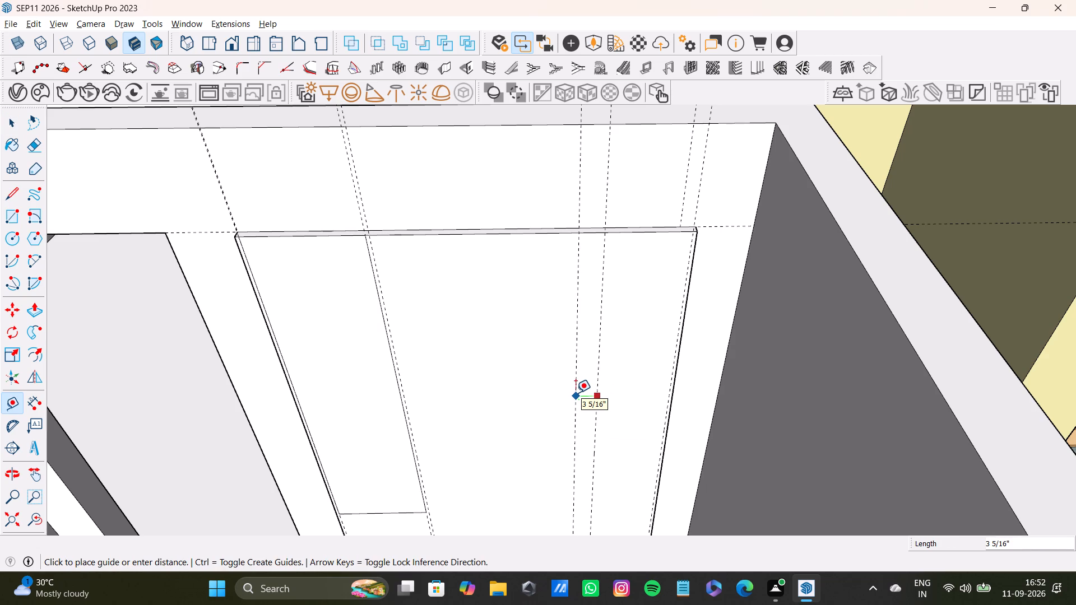
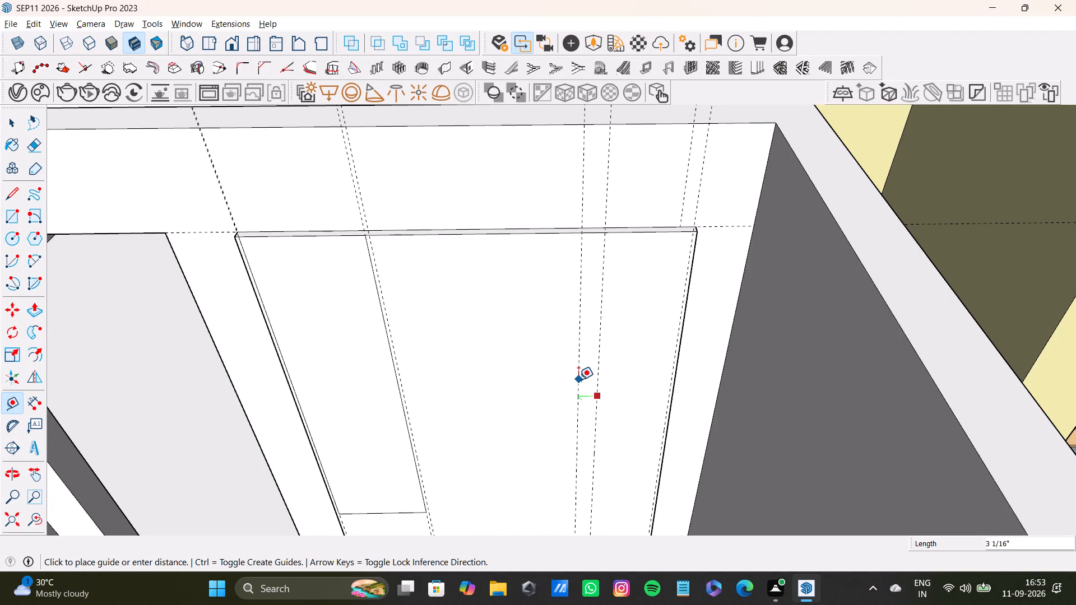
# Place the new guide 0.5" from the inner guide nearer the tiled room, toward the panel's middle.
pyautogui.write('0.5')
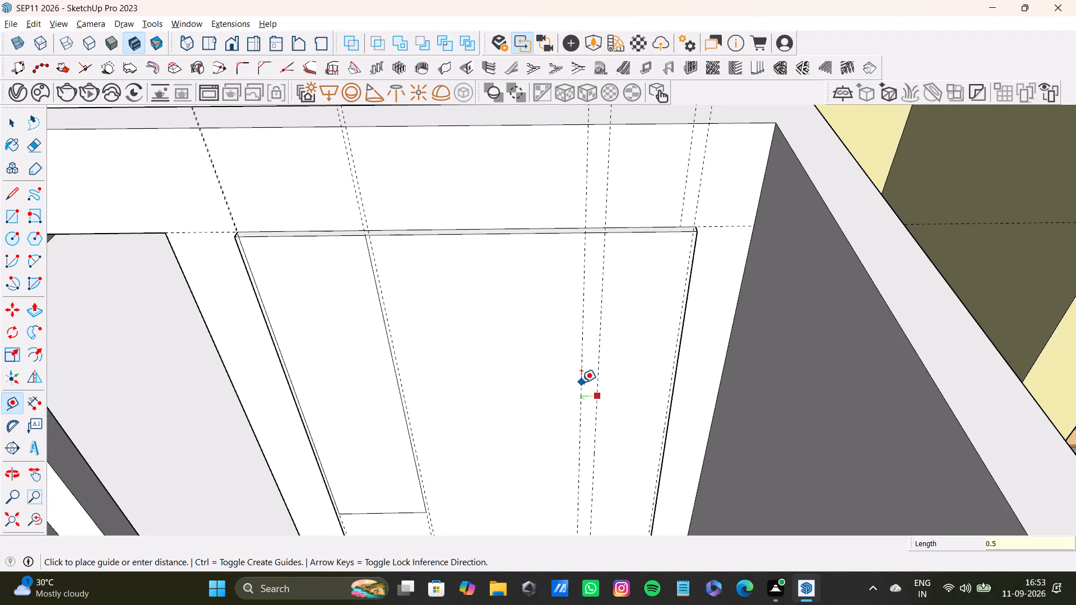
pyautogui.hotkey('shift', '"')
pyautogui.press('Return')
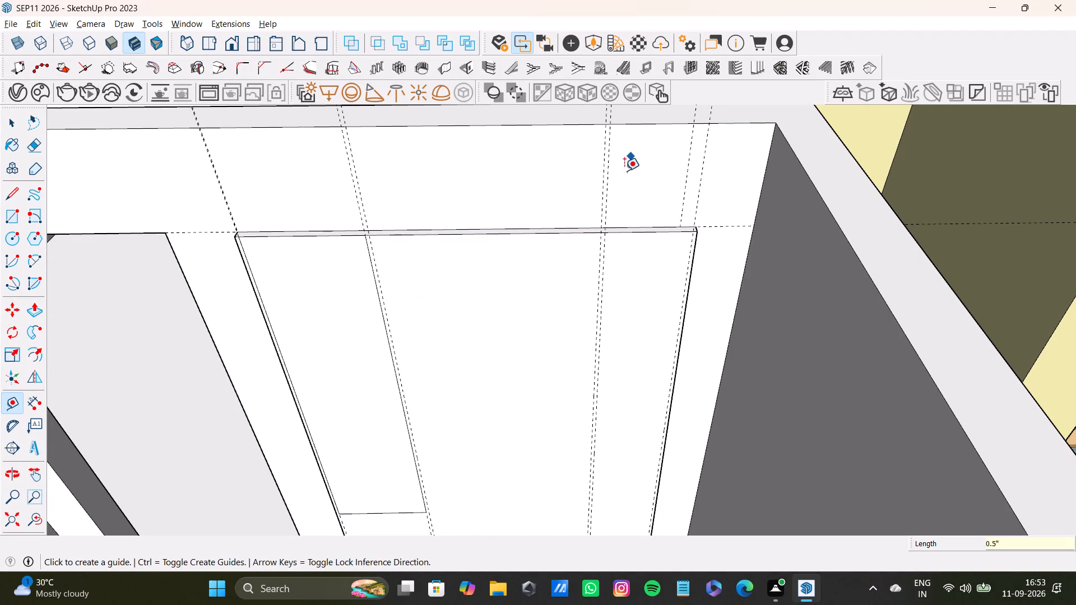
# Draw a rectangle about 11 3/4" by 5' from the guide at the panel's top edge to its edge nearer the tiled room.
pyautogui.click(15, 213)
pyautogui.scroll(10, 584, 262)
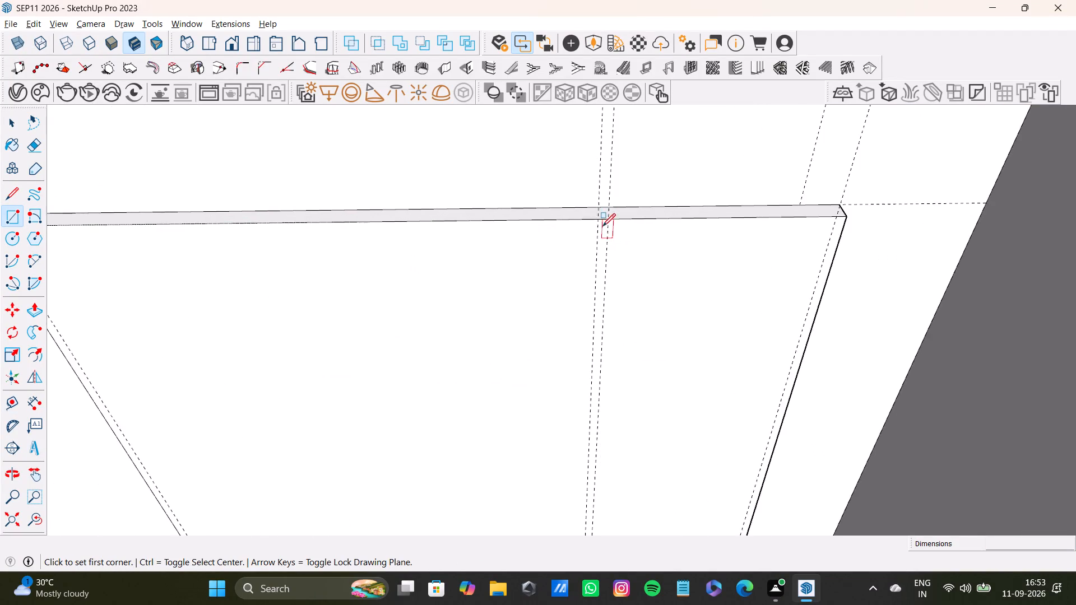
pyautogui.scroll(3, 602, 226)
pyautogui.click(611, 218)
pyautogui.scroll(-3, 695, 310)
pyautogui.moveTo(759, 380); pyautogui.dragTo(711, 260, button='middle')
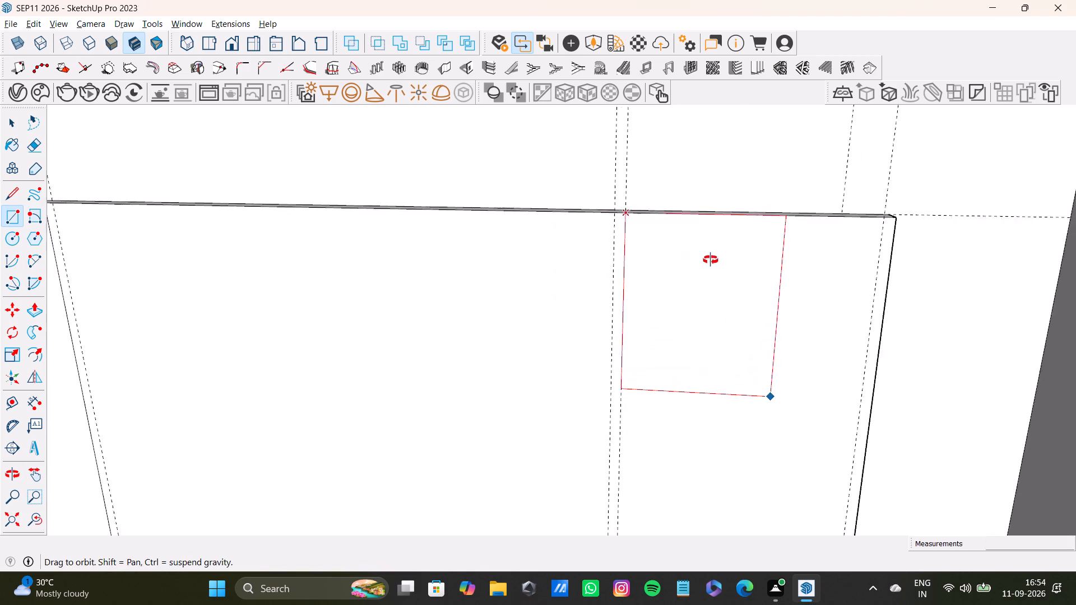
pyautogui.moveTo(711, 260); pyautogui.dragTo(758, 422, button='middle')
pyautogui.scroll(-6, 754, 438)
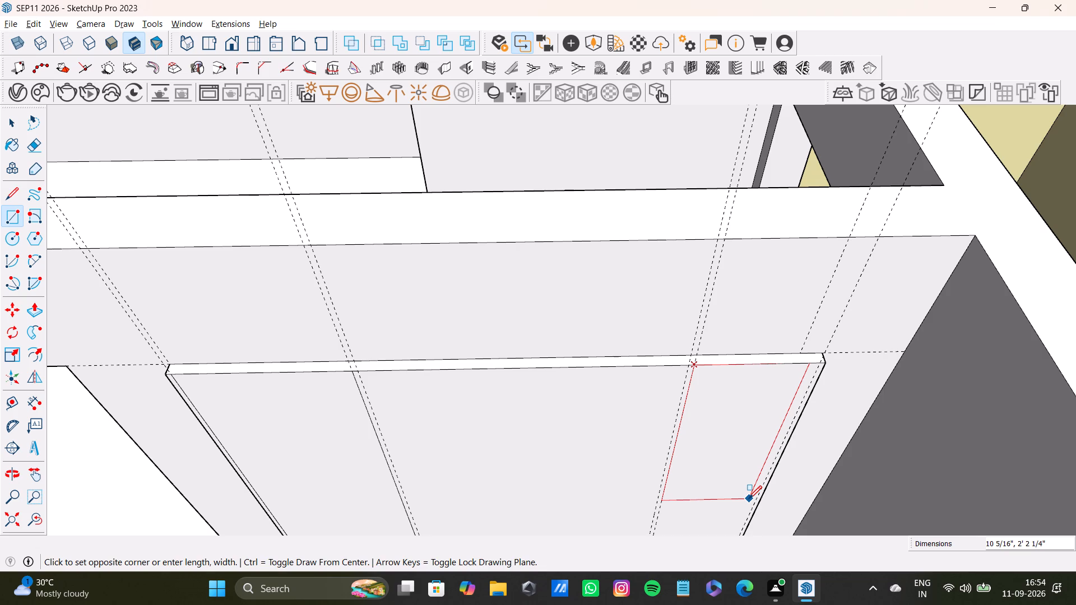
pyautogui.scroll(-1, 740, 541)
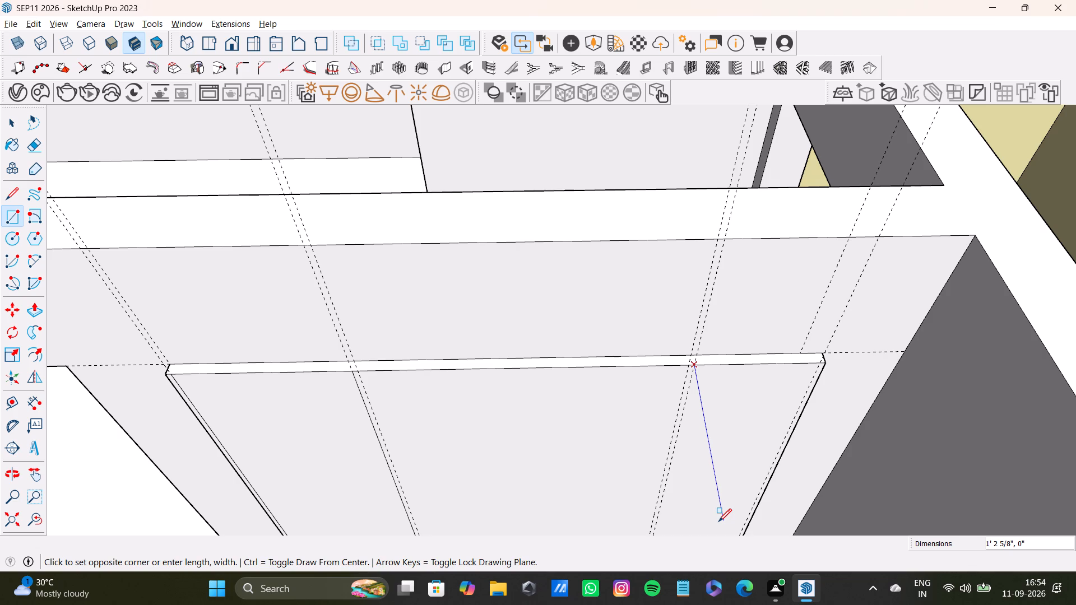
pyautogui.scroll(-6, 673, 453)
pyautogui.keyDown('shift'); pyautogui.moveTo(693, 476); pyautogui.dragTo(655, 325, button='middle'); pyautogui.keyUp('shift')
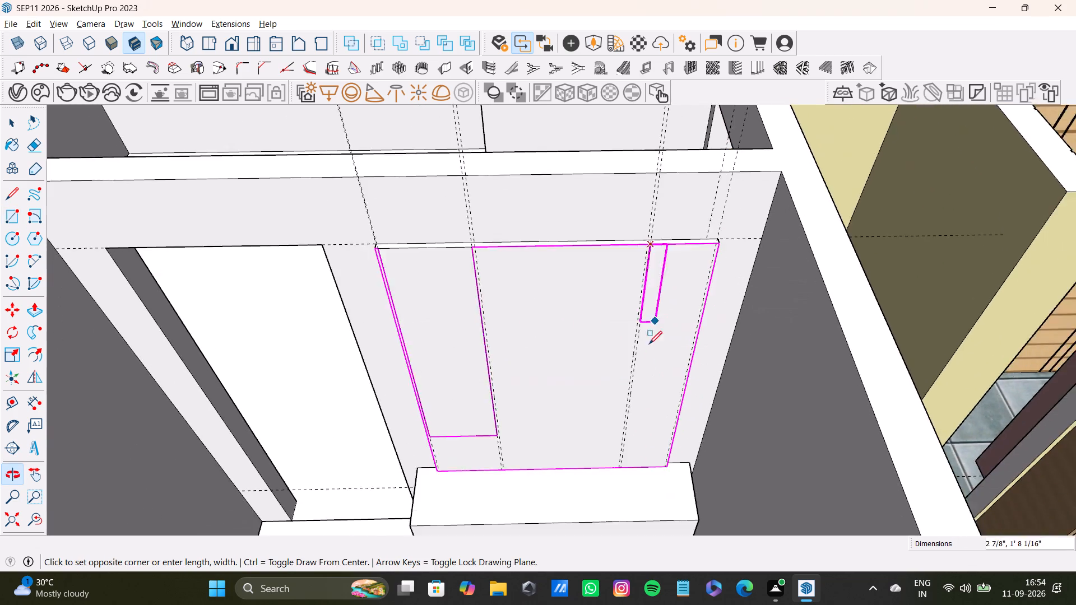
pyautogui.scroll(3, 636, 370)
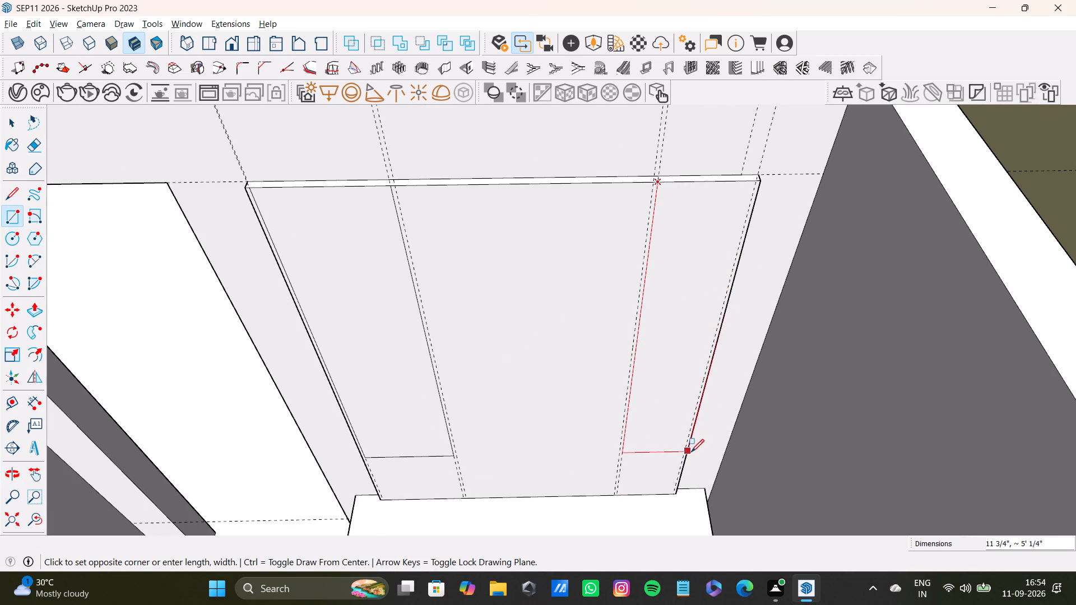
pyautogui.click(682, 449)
# Undo the raised panel's divisions back to a plain face, including both side rectangles and all inner guides.
pyautogui.scroll(-4, 531, 441)
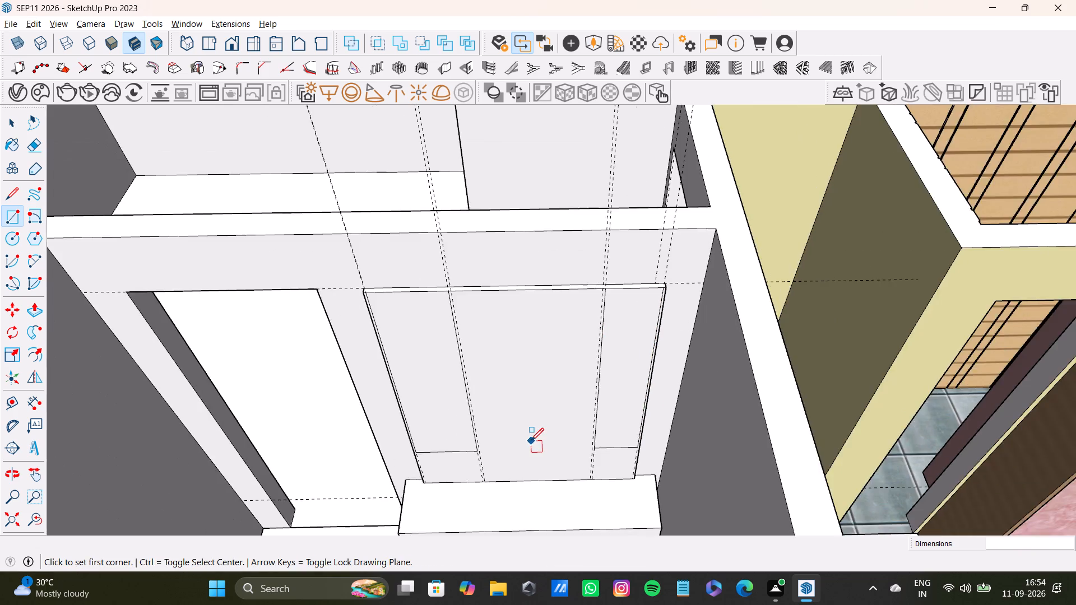
pyautogui.keyDown('shift'); pyautogui.moveTo(528, 431); pyautogui.dragTo(578, 435, button='middle'); pyautogui.keyUp('shift')
pyautogui.moveTo(538, 421); pyautogui.dragTo(459, 414, button='middle')
pyautogui.scroll(2, 463, 408)
pyautogui.hotkey('ctrl', 'z')
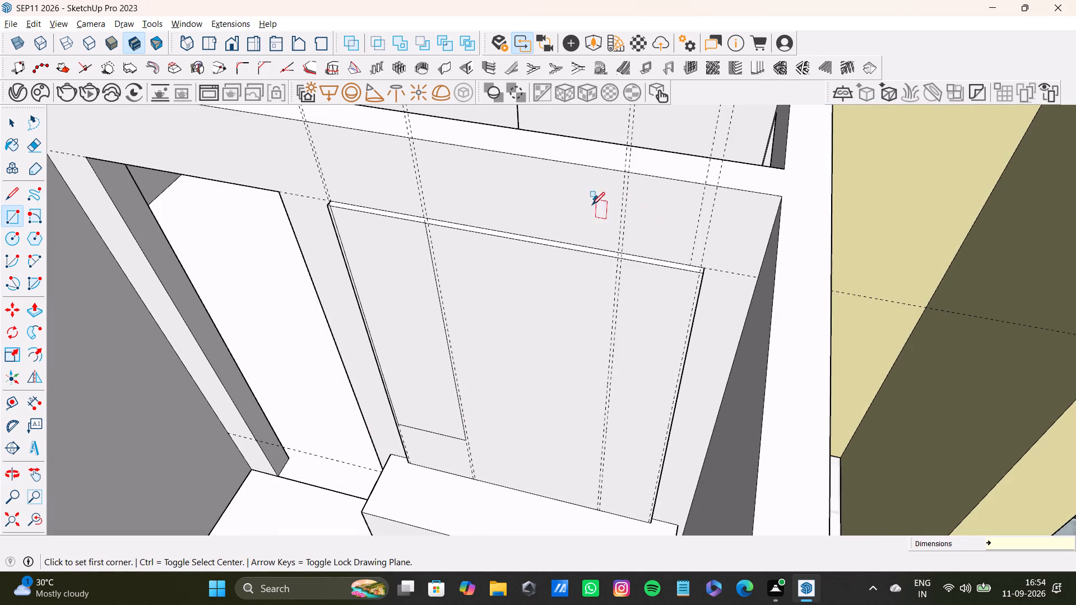
pyautogui.hotkey('ctrl', 'z')
pyautogui.hotkey('ctrl', 'z')
pyautogui.hotkey('ctrl', 'z')
pyautogui.hotkey('ctrl', 'z')
pyautogui.hotkey('ctrl', 'z')
pyautogui.hotkey('ctrl', 'z')
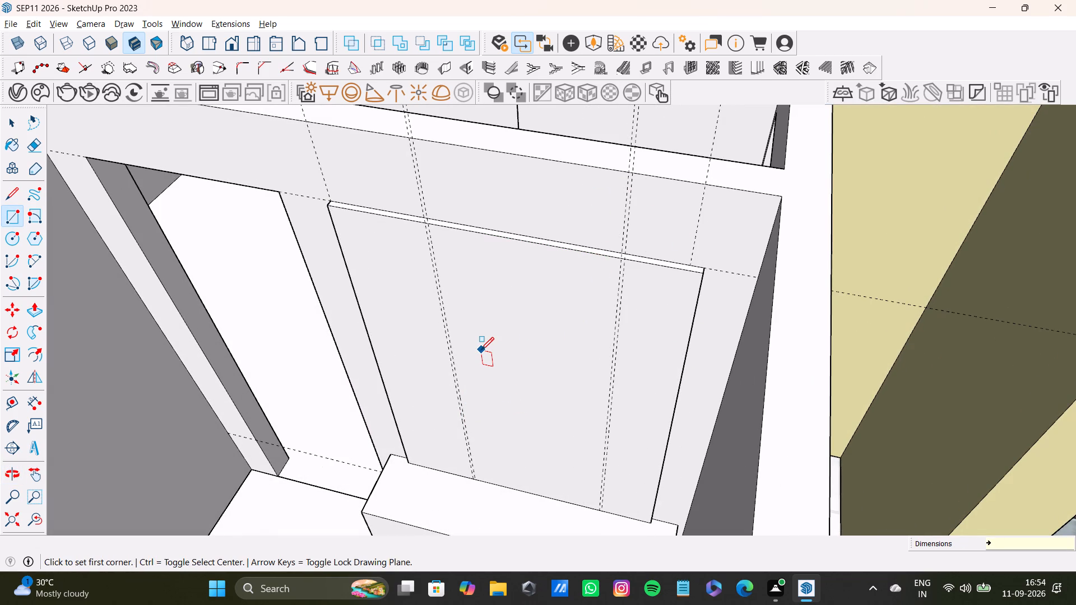
pyautogui.hotkey('ctrl', 'z')
pyautogui.hotkey('ctrl', 'z')
pyautogui.hotkey('ctrl', 'z')
pyautogui.hotkey('ctrl', 'z')
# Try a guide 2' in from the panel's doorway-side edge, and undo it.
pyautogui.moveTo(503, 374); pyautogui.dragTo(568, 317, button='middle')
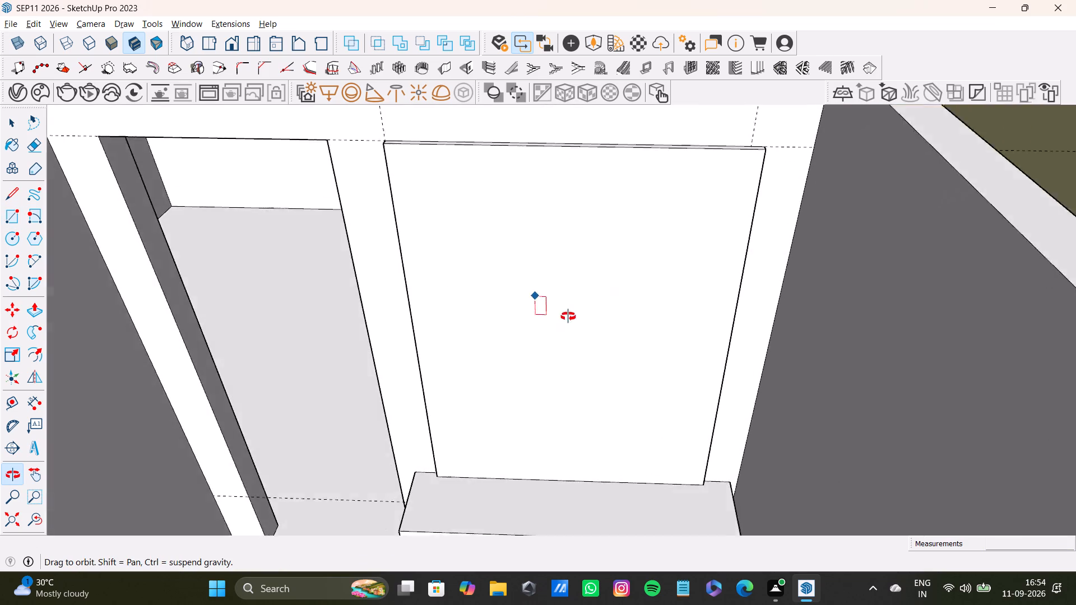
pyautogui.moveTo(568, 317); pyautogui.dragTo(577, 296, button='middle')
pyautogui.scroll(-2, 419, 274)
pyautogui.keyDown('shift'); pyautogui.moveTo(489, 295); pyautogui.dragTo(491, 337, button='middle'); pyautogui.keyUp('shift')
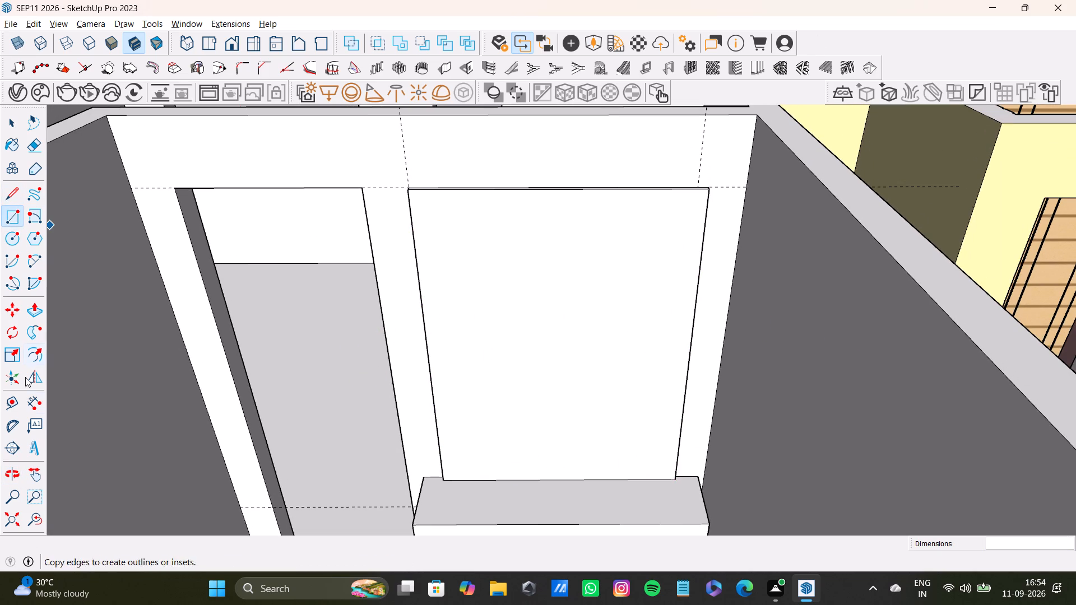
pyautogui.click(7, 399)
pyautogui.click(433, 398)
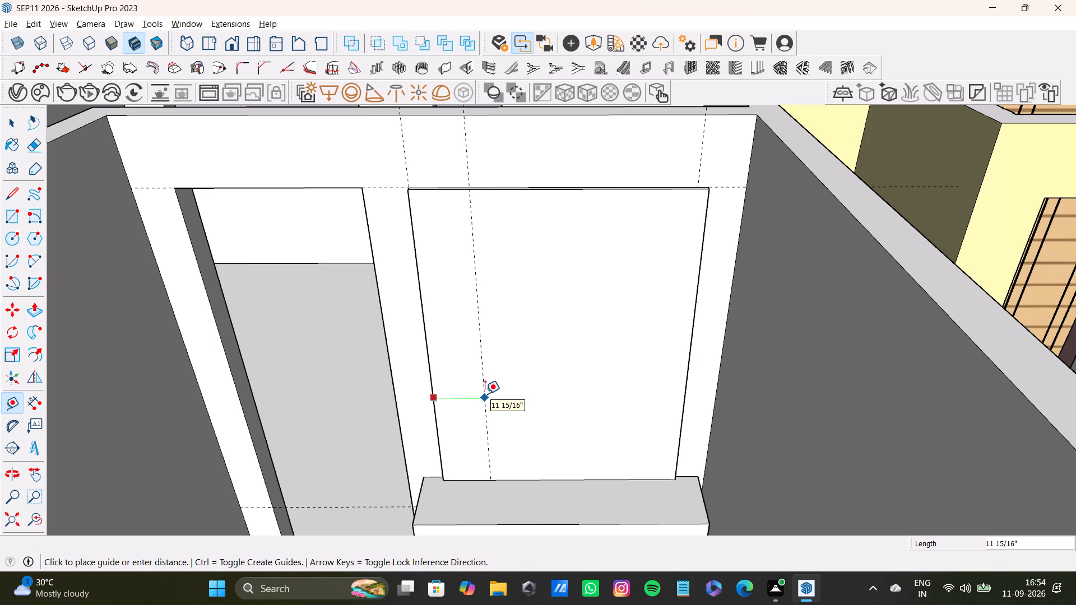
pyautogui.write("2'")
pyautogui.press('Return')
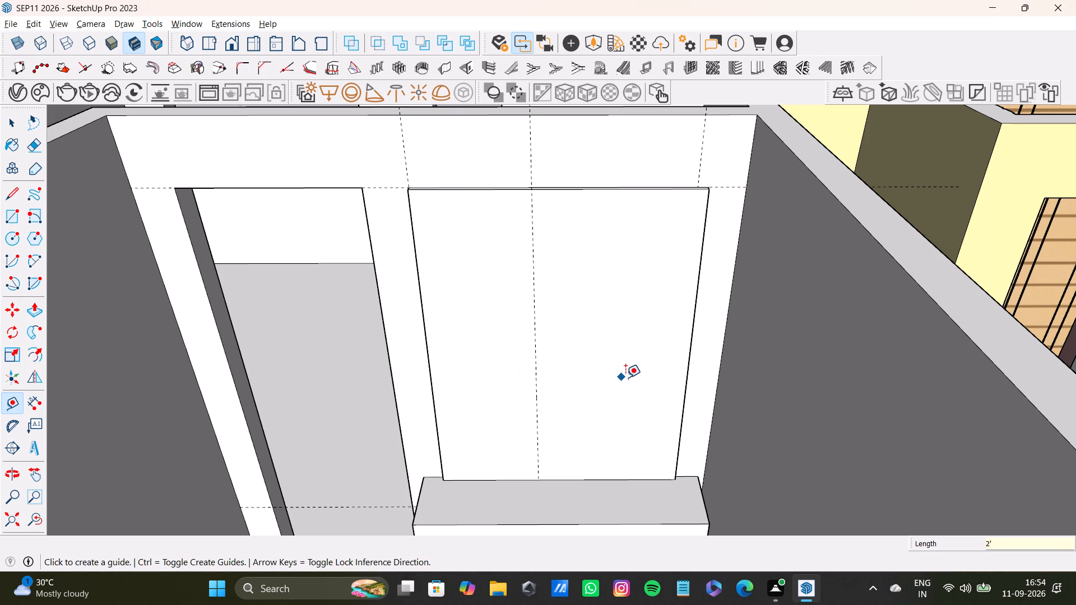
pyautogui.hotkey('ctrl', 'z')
# Place vertical guides 1' inside both side edges of the raised panel.
pyautogui.moveTo(427, 364); pyautogui.dragTo(452, 365)
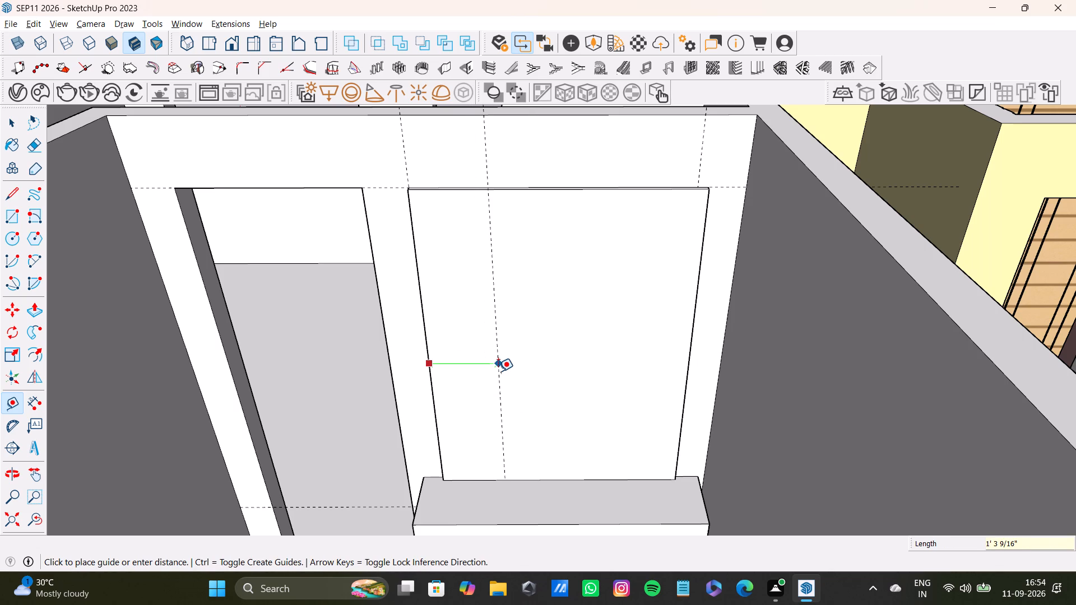
pyautogui.write("1'")
pyautogui.press('Return')
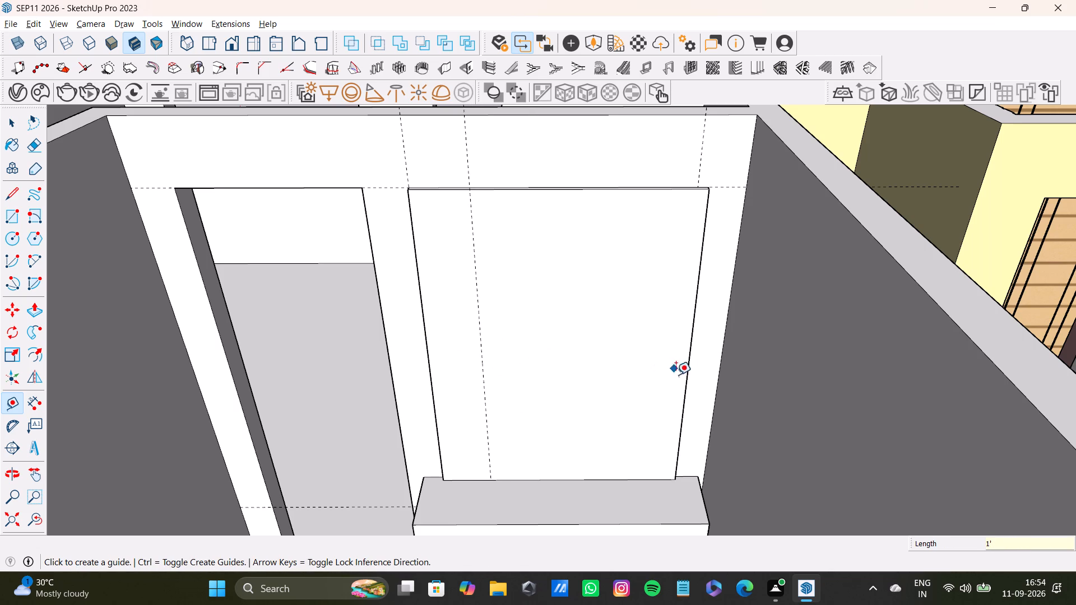
pyautogui.click(684, 390)
pyautogui.write("1'")
pyautogui.press('Return')
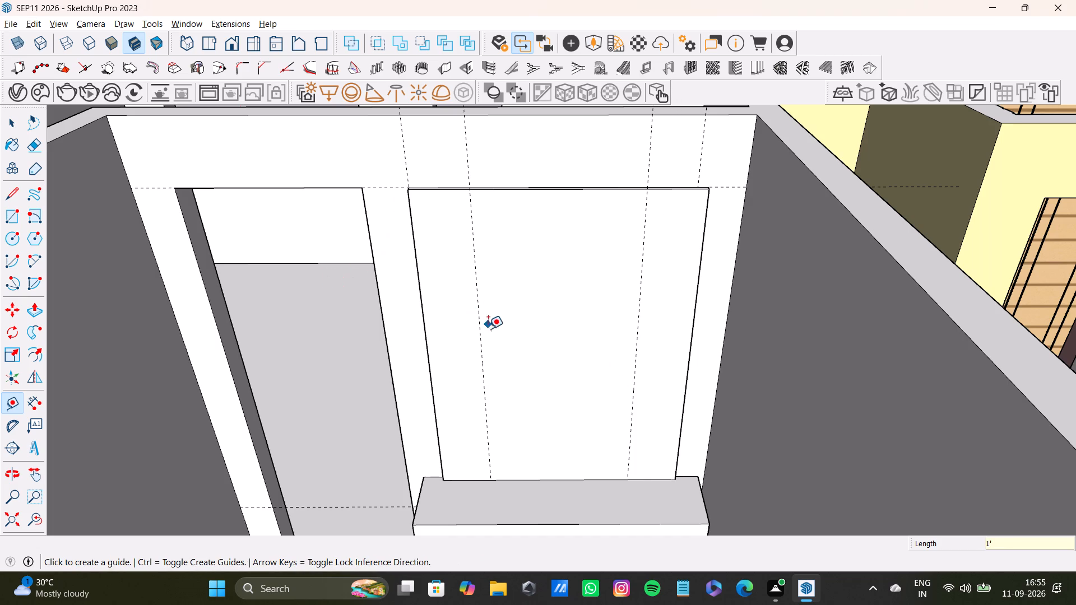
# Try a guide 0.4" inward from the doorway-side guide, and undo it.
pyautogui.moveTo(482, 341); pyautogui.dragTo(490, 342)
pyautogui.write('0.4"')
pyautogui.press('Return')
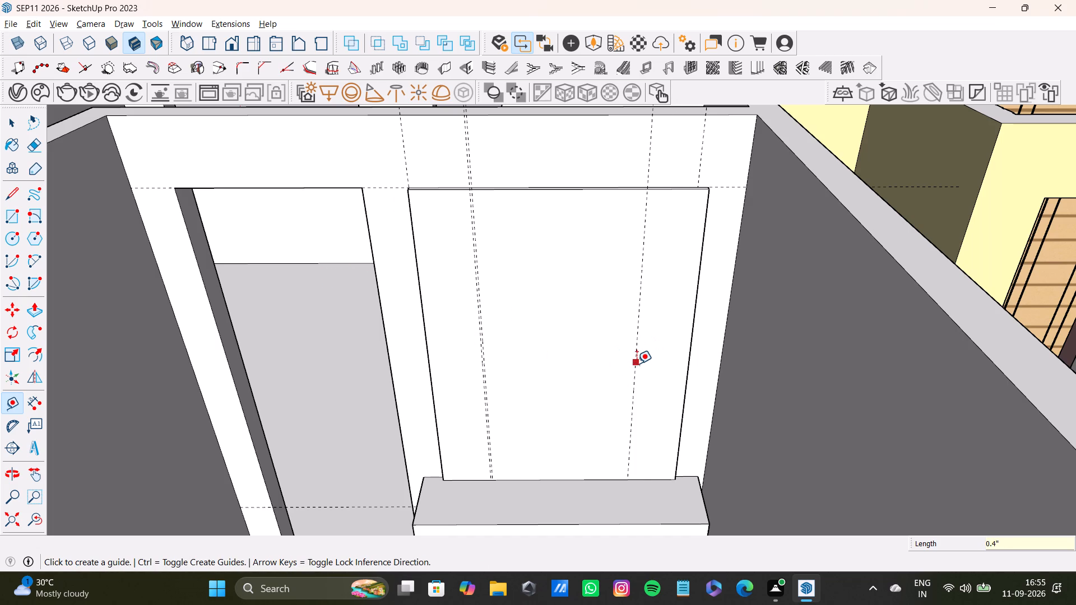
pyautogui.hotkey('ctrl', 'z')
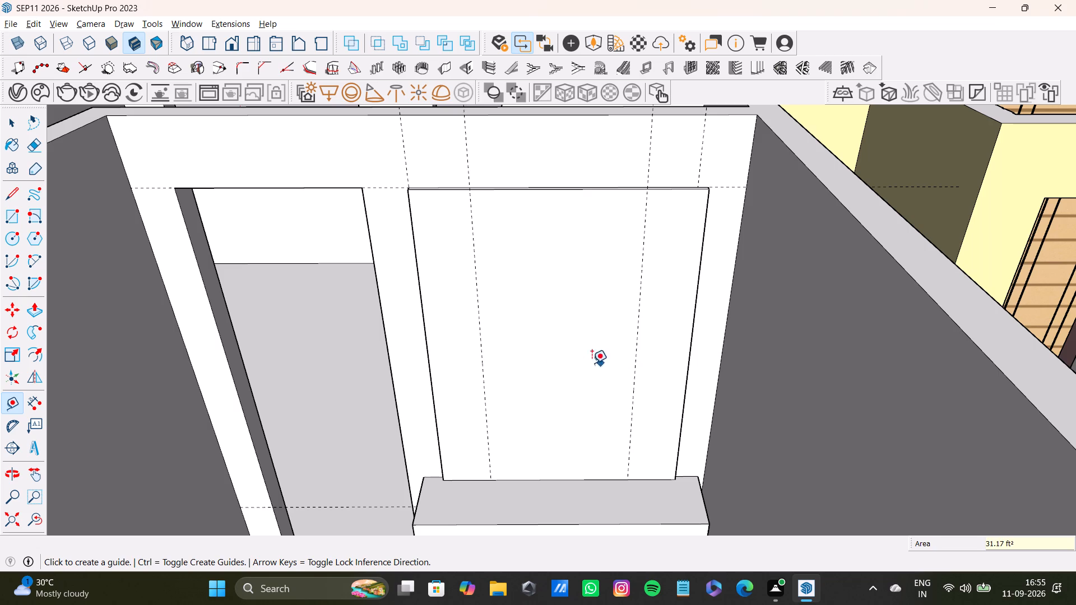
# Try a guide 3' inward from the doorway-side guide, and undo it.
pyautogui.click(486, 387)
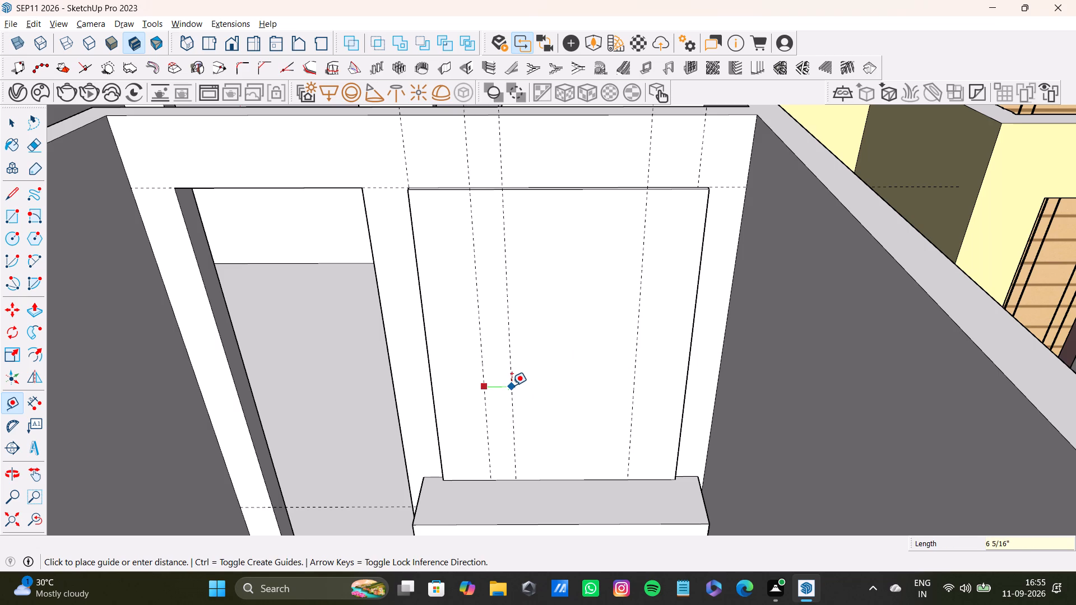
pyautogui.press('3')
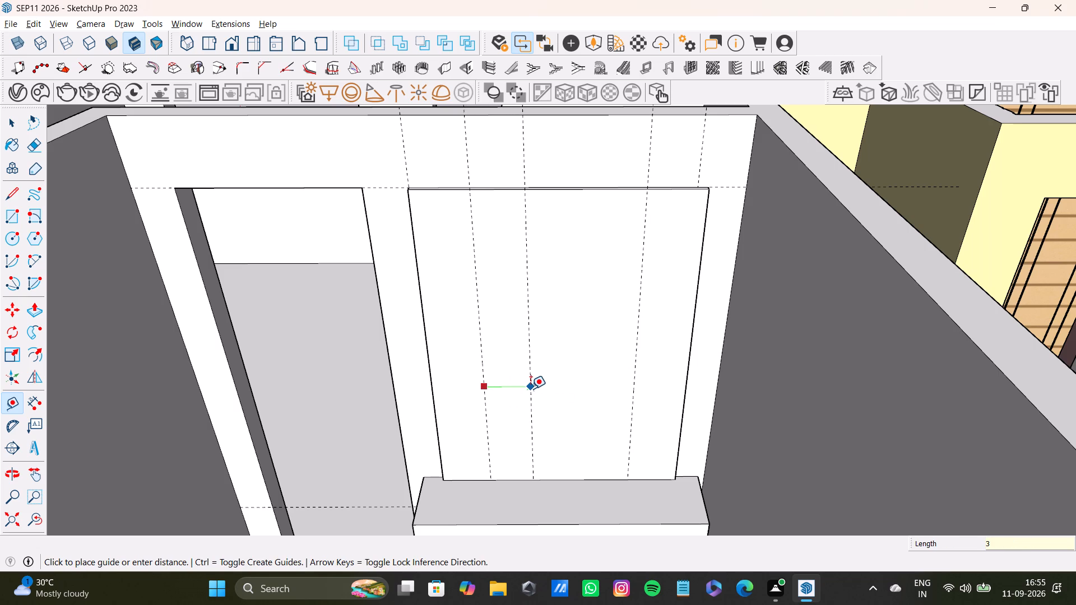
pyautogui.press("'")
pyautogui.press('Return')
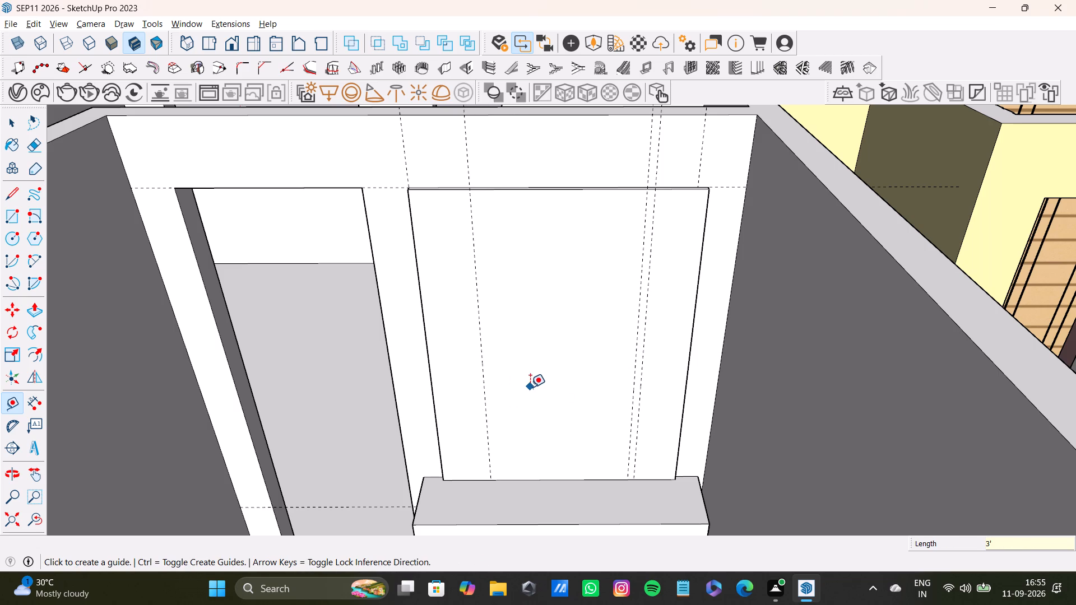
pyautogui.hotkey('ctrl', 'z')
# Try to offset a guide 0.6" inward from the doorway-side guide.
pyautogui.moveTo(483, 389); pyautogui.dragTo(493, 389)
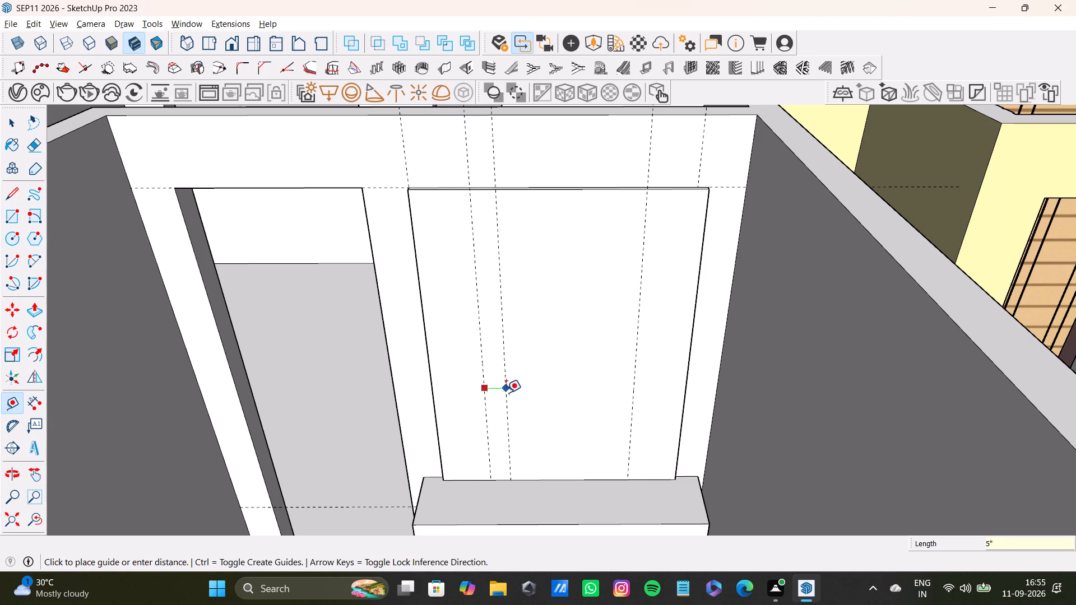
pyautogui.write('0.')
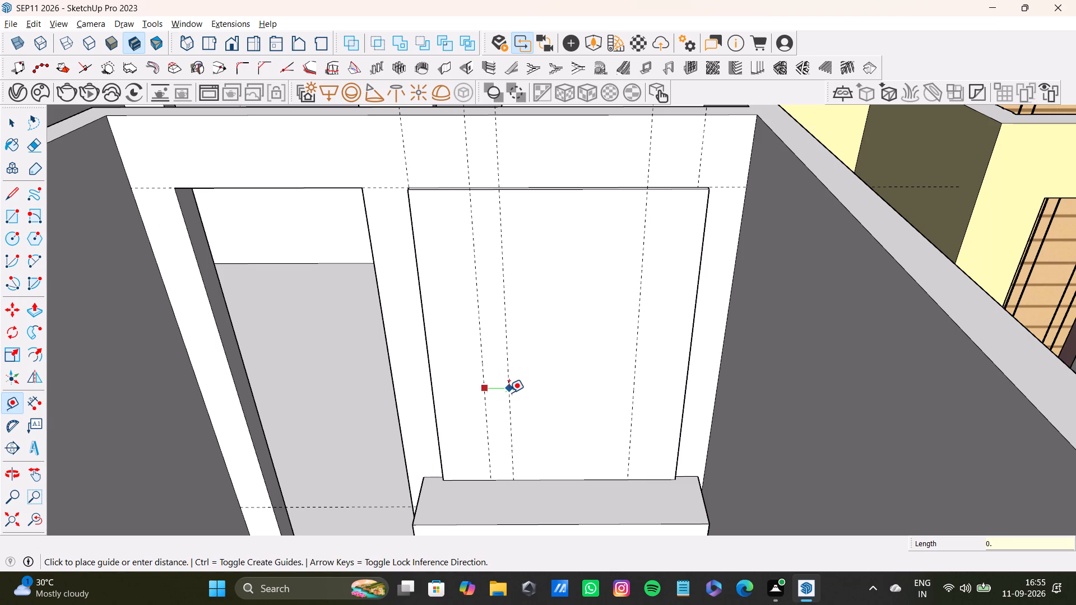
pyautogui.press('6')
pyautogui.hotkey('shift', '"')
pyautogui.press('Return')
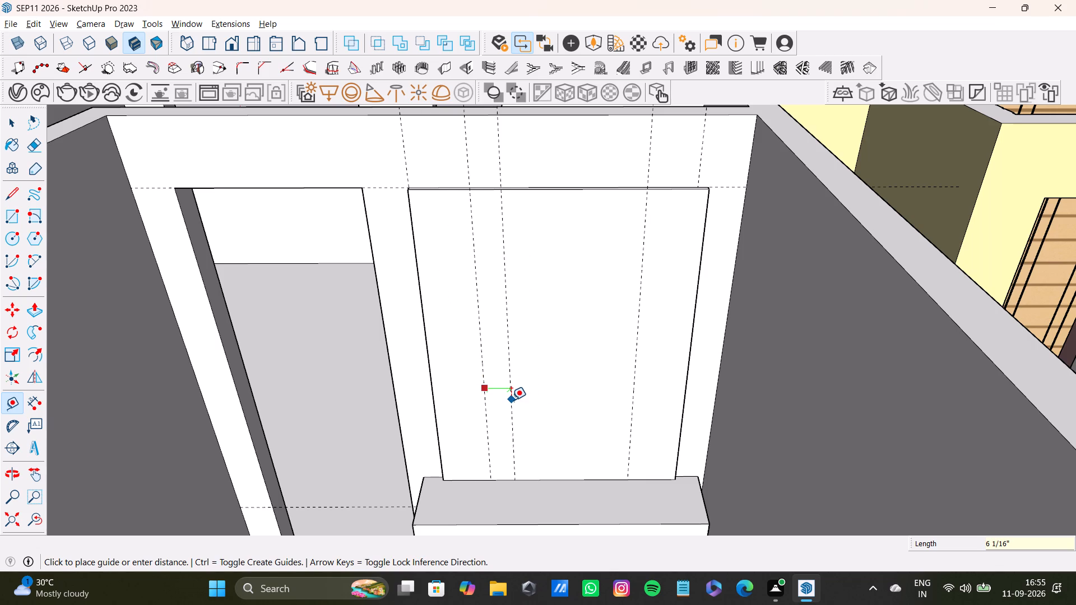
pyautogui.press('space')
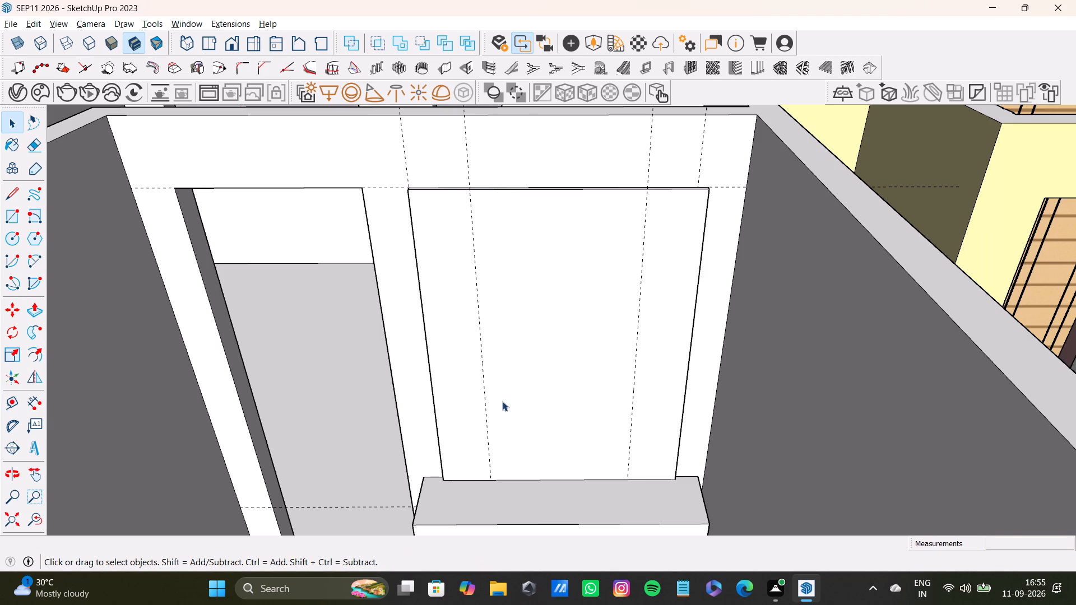
# Add a second guide 0.5" inward from each of the panel's two vertical guides.
pyautogui.press('t')
pyautogui.scroll(4, 483, 421)
pyautogui.click(489, 427)
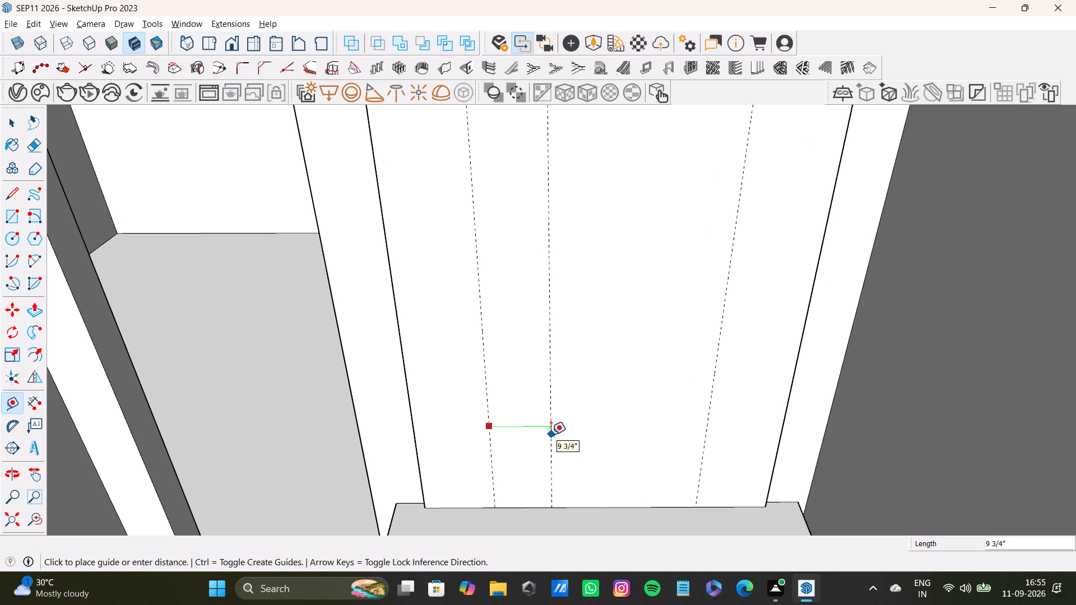
pyautogui.press('0')
pyautogui.press('.')
pyautogui.press('5')
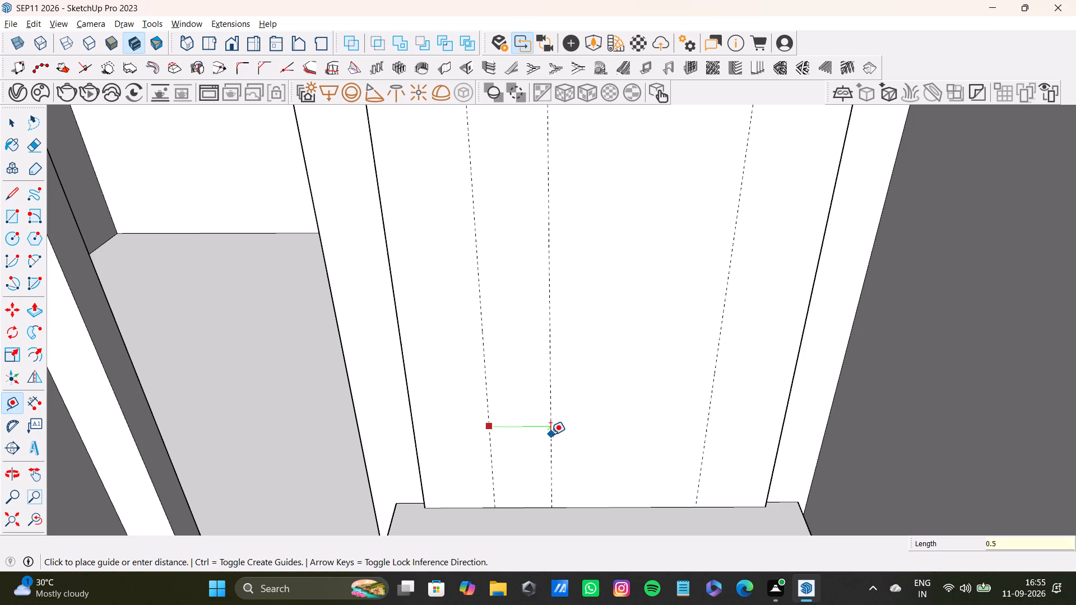
pyautogui.hotkey('shift', '"')
pyautogui.press('Return')
pyautogui.moveTo(707, 427); pyautogui.dragTo(699, 427)
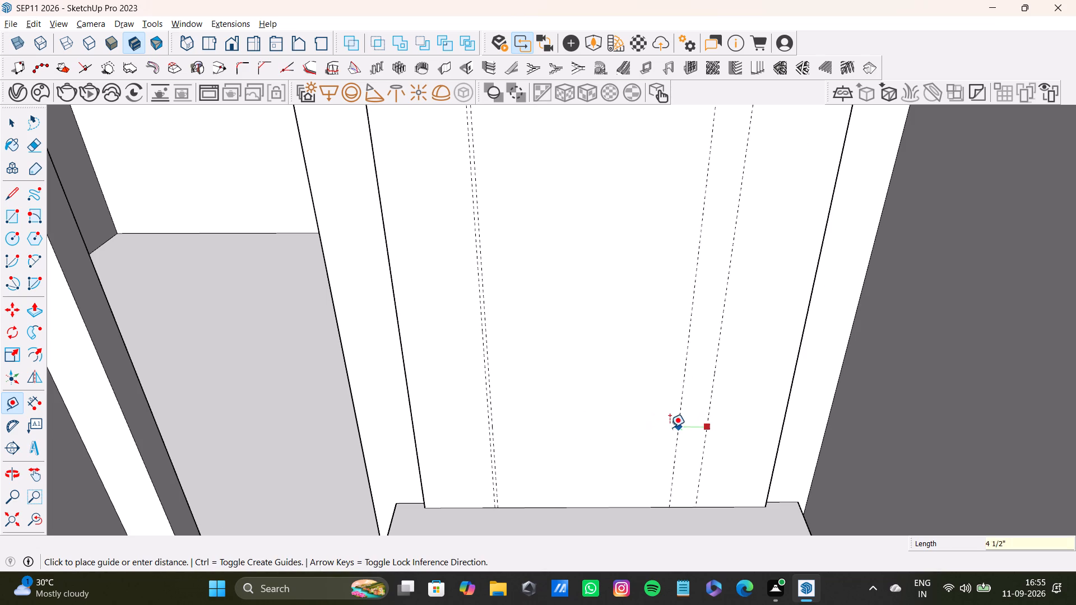
pyautogui.write('0.5"')
pyautogui.press('Return')
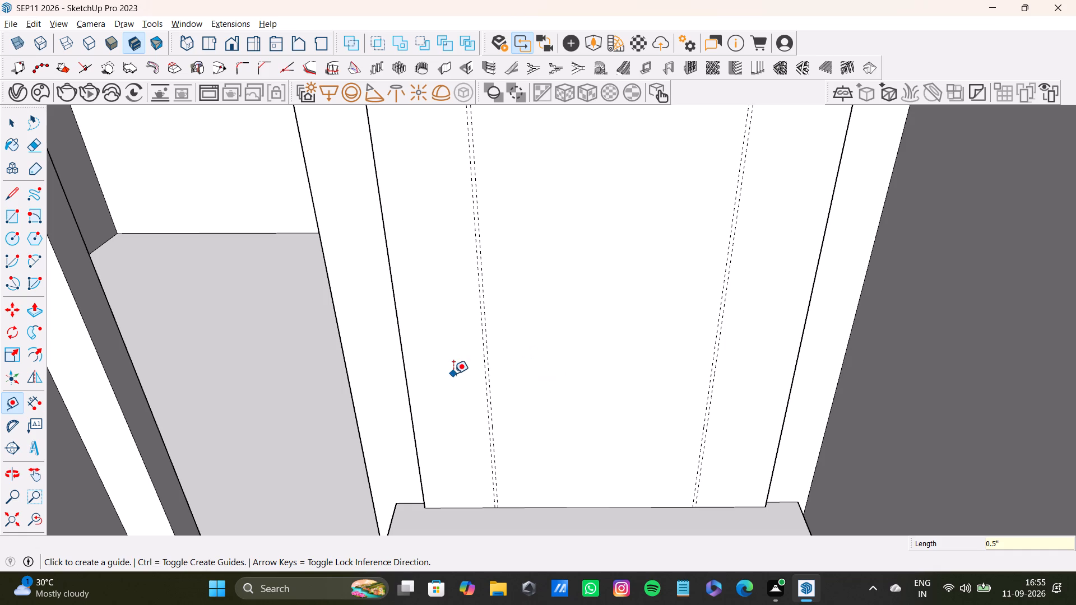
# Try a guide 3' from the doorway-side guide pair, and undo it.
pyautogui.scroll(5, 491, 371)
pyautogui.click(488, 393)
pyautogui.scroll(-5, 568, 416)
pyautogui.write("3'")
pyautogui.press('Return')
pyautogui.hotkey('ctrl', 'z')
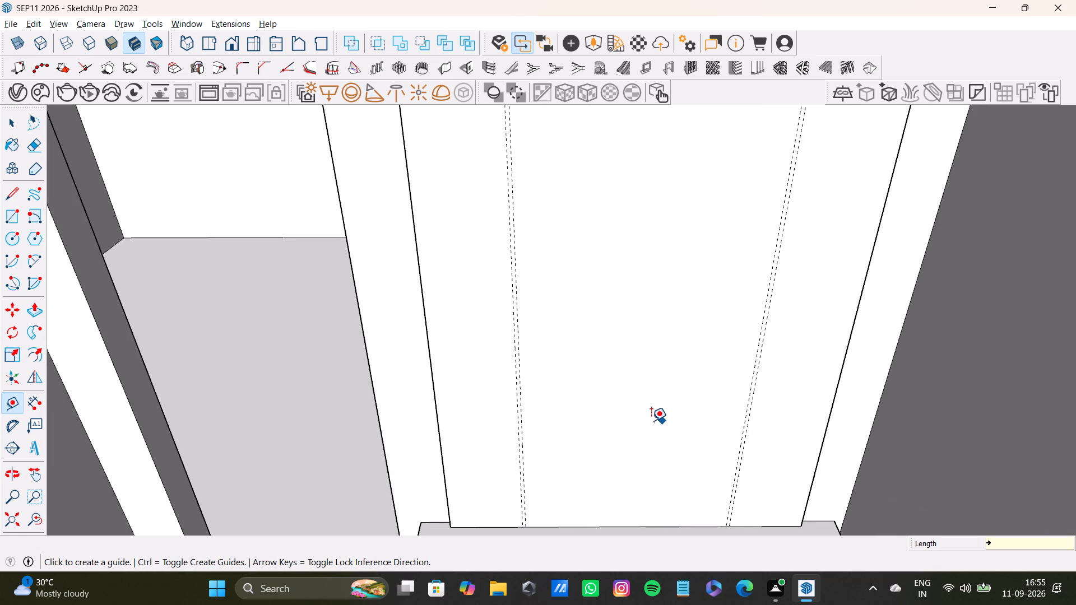
# Place a guide 3" from the inner doorway-side guide, toward the panel's middle.
pyautogui.press('t')
pyautogui.scroll(5, 520, 432)
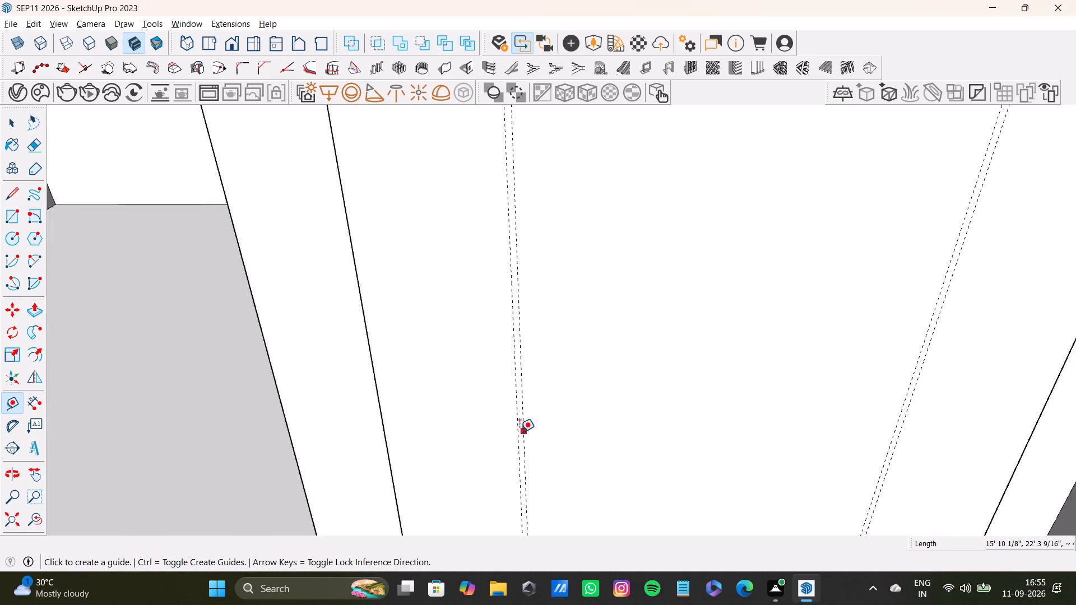
pyautogui.click(526, 430)
pyautogui.scroll(-3, 690, 447)
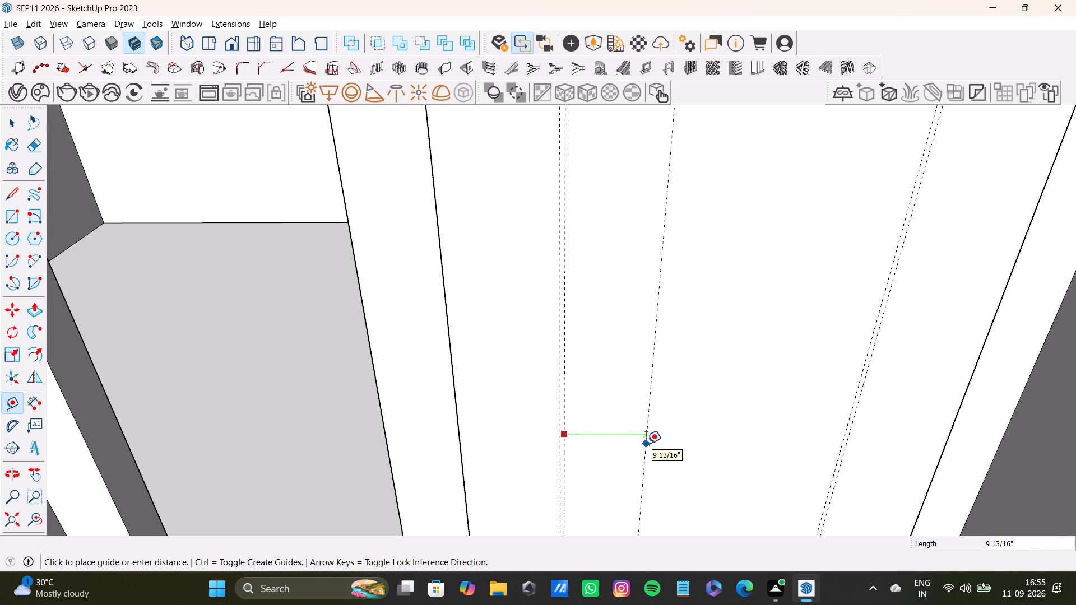
pyautogui.press('3')
pyautogui.hotkey('shift', '"')
pyautogui.press('Return')
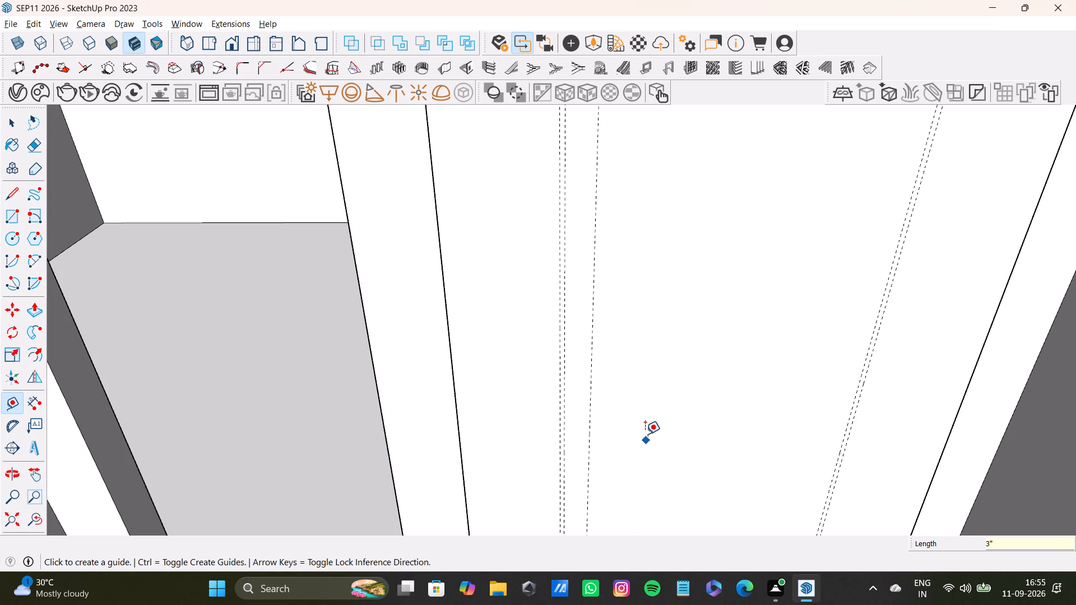
# Place a guide 3" from the inner guide of the pair farther from the doorway, toward the panel's middle.
pyautogui.moveTo(854, 407); pyautogui.dragTo(842, 407)
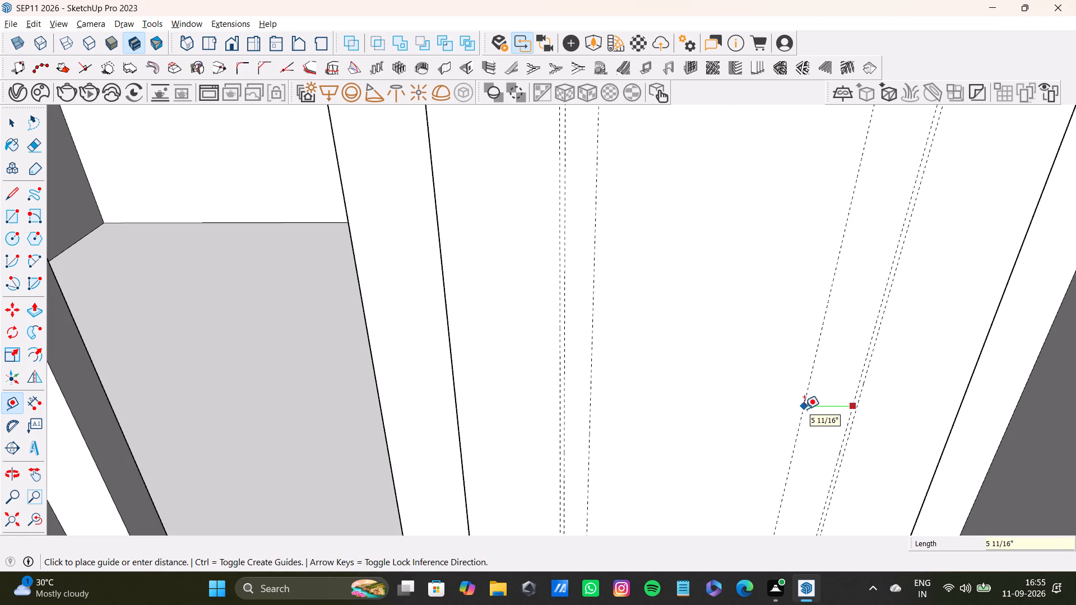
pyautogui.press('3')
pyautogui.hotkey('shift', '"')
pyautogui.press('Return')
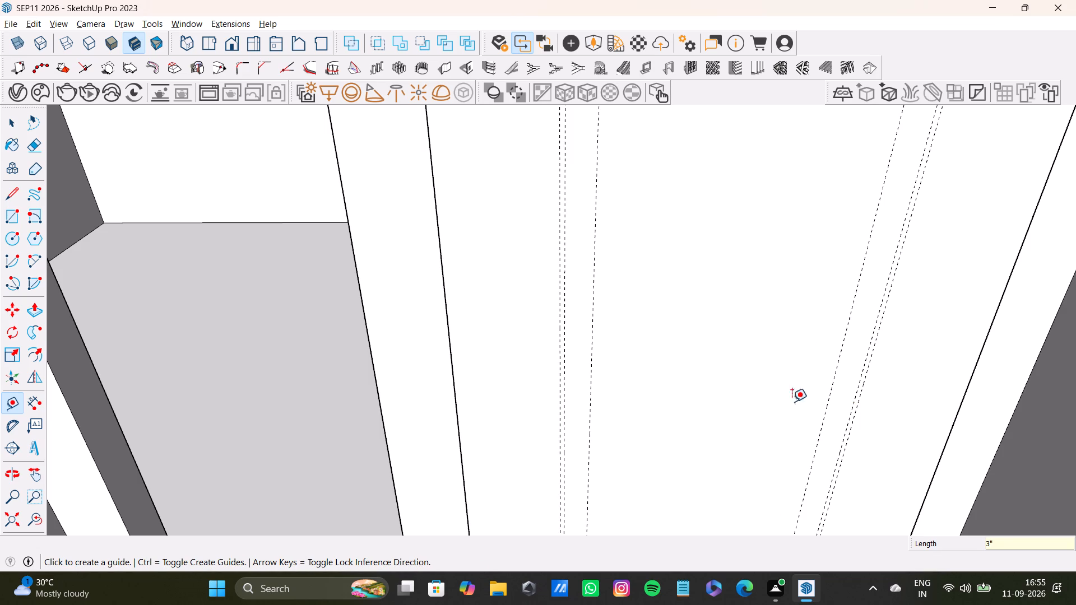
# Measure the distance from the panel's doorway-side edge to its nearest vertical guide.
pyautogui.scroll(-7, 652, 342)
pyautogui.keyDown('shift'); pyautogui.moveTo(634, 347); pyautogui.dragTo(556, 417, button='middle'); pyautogui.keyUp('shift')
pyautogui.scroll(6, 513, 307)
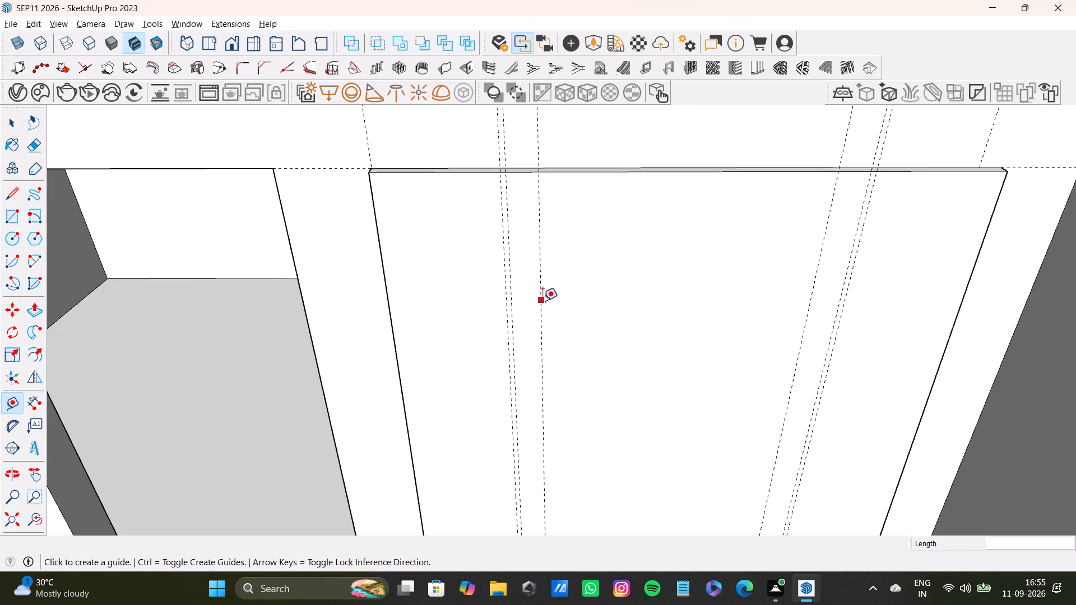
pyautogui.click(542, 301)
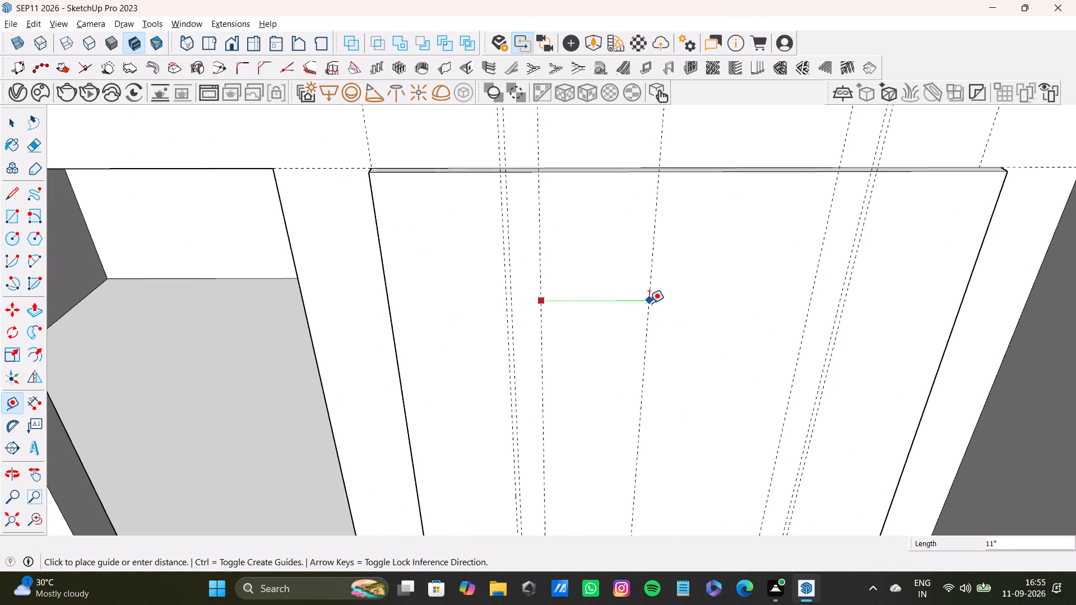
pyautogui.press('space')
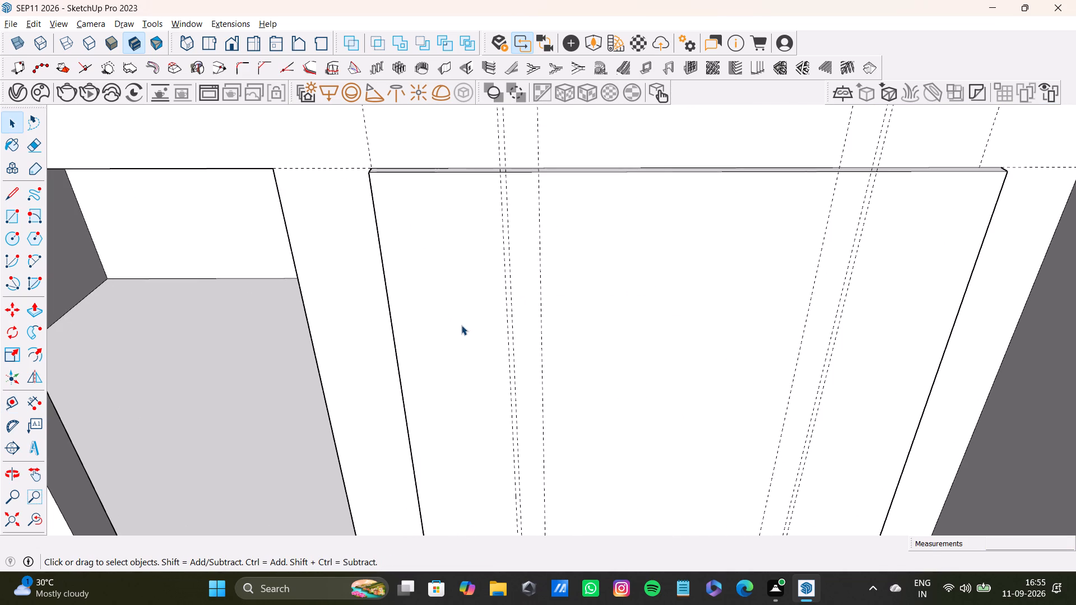
pyautogui.press('t')
pyautogui.click(399, 378)
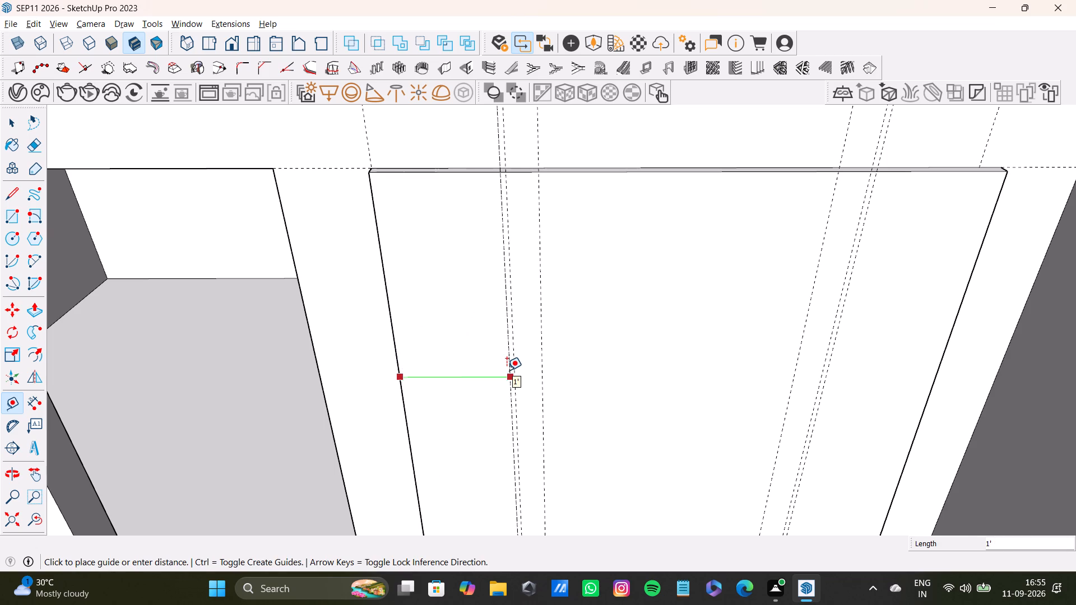
pyautogui.press('space')
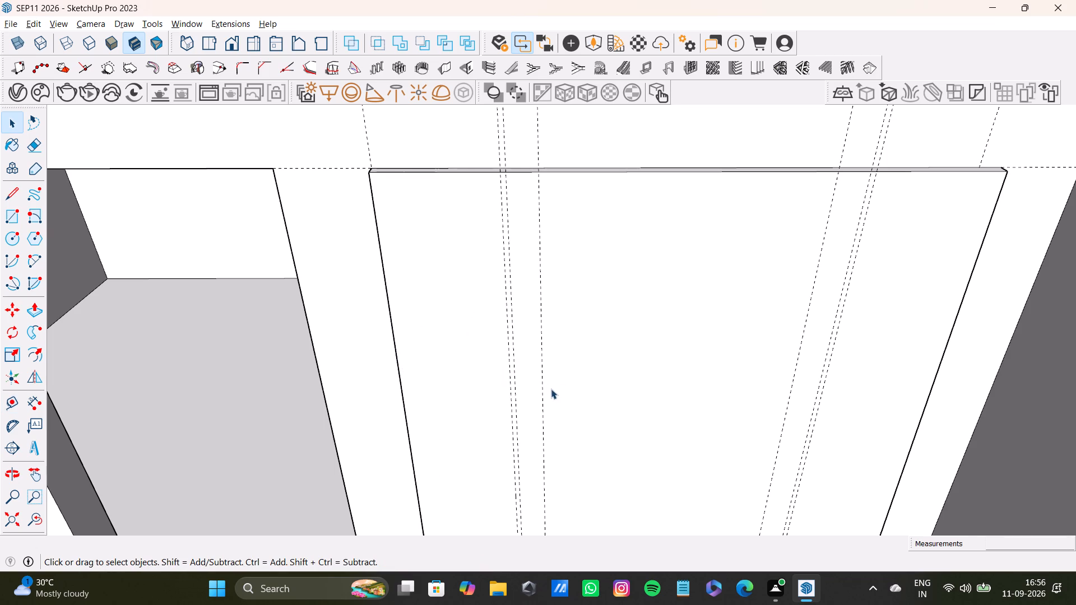
# Add a second guide 0.5" inward from each of the two innermost single vertical guides.
pyautogui.press('t')
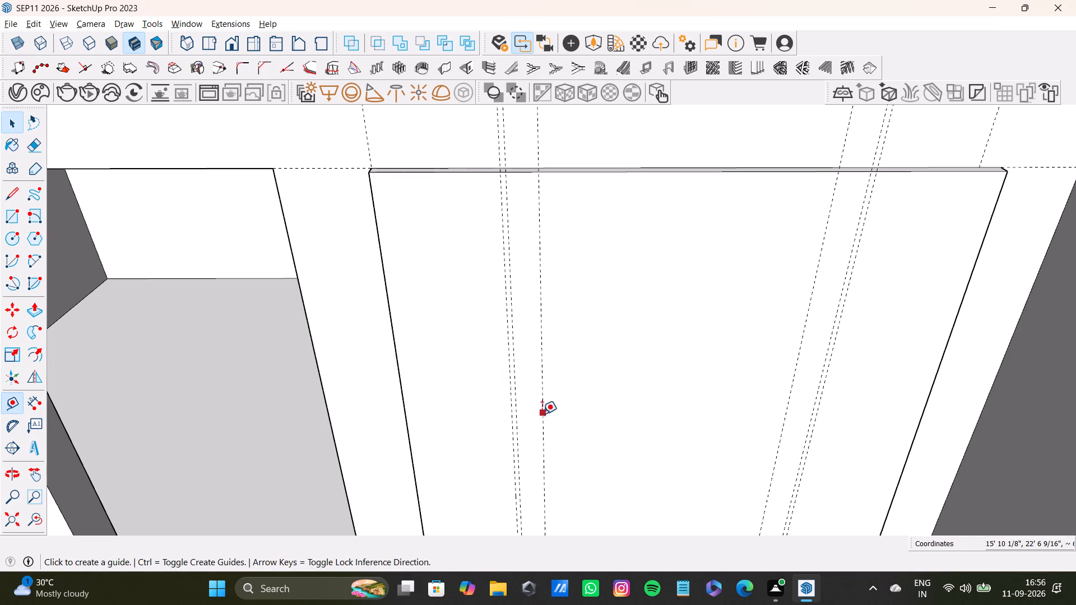
pyautogui.moveTo(542, 416); pyautogui.dragTo(548, 417)
pyautogui.write('0.5"')
pyautogui.press('Return')
pyautogui.click(786, 407)
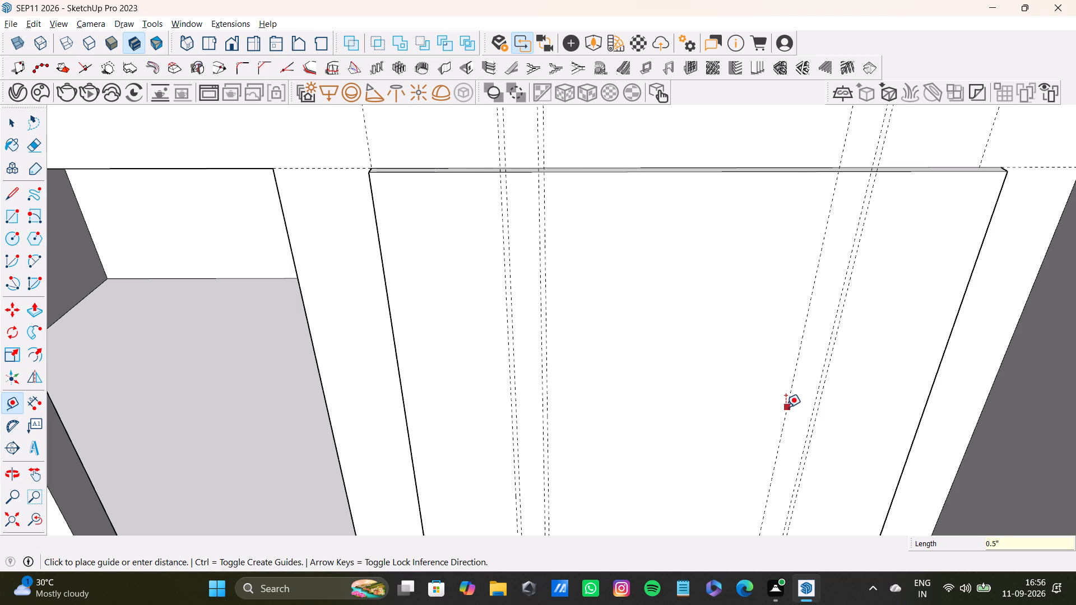
pyautogui.write('0.5"')
pyautogui.press('Return')
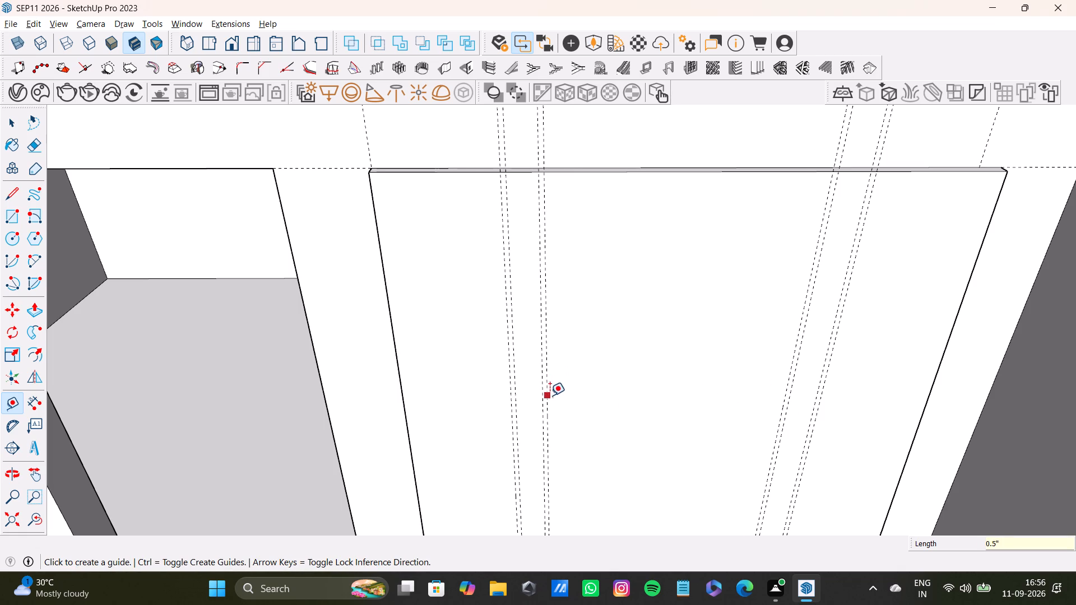
# Place a guide 1' inward from the innermost doorway-side guide, and another 0.5" beyond it toward the panel's middle.
pyautogui.click(549, 395)
pyautogui.write("1'")
pyautogui.press('Return')
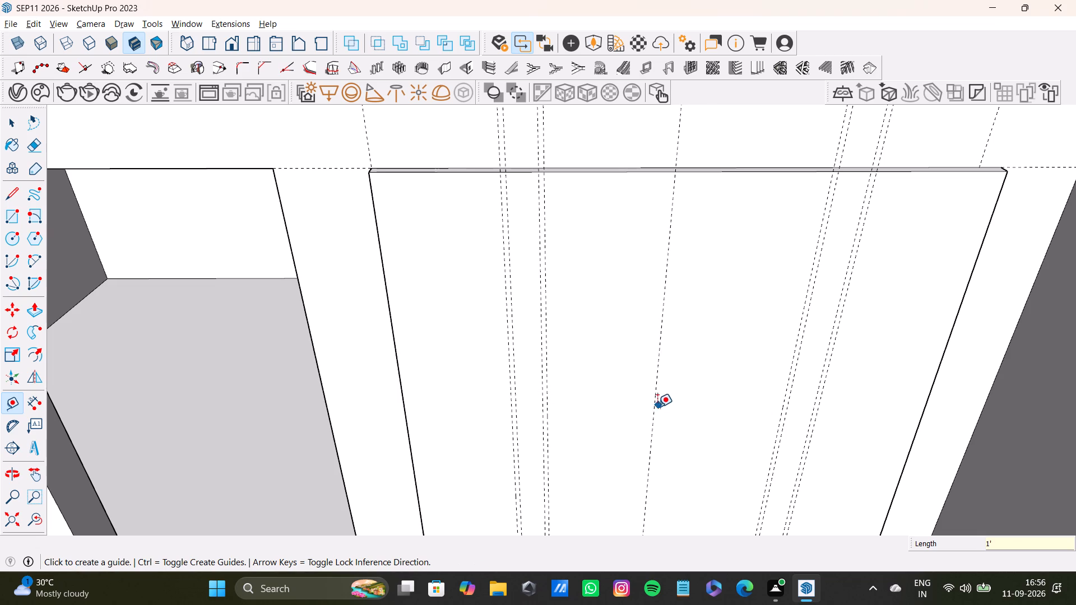
pyautogui.click(654, 410)
pyautogui.write('0.5"')
pyautogui.press('Return')
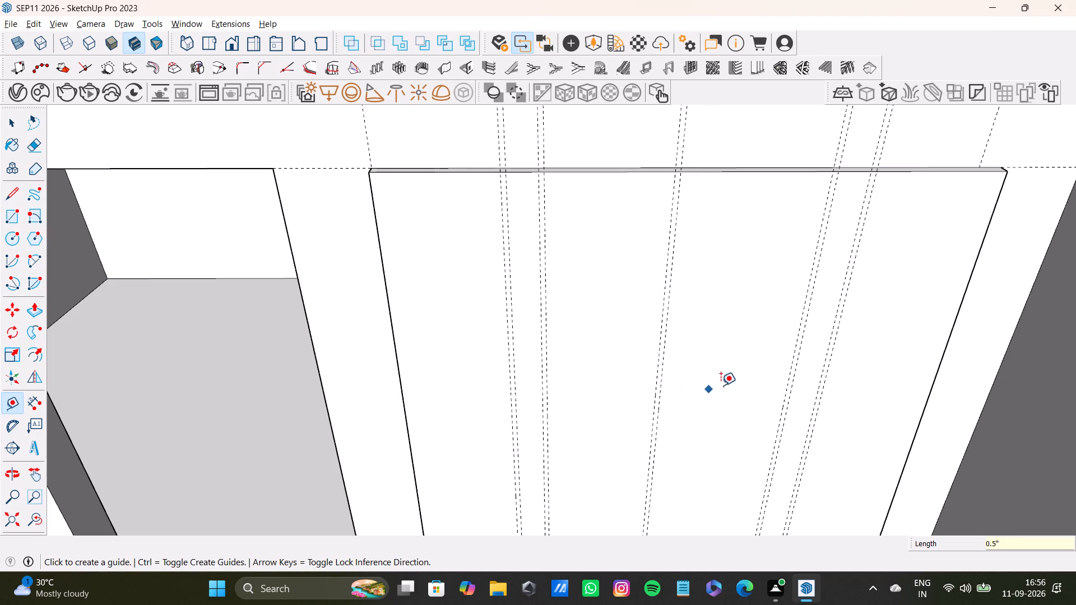
# Place a guide 1' inward from the innermost guide on the far side, and another 0.5" further inward.
pyautogui.moveTo(785, 391); pyautogui.dragTo(774, 392)
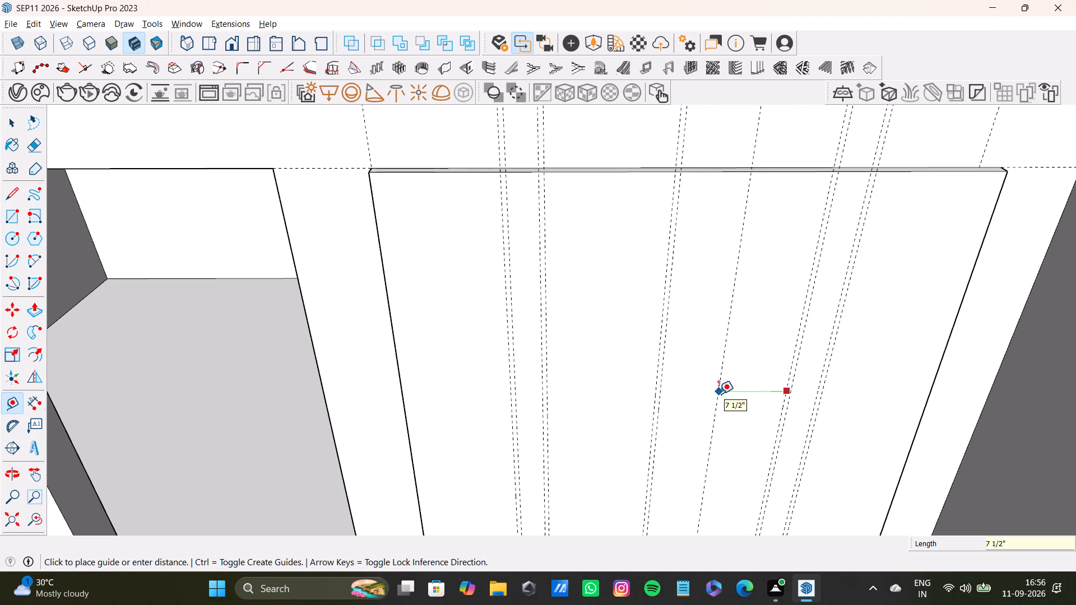
pyautogui.write("1'")
pyautogui.press('Return')
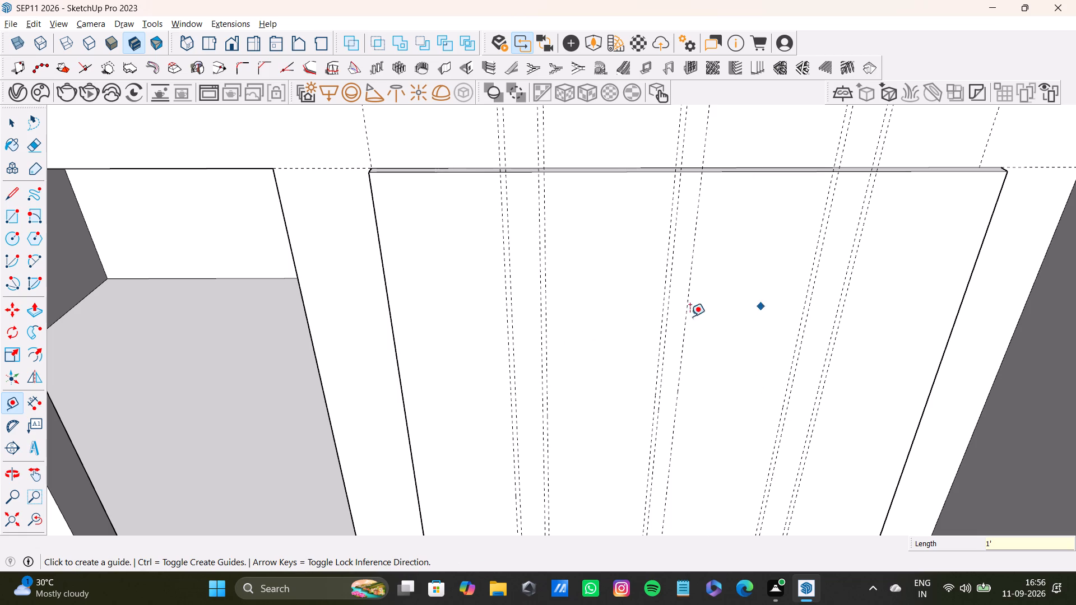
pyautogui.scroll(4, 690, 269)
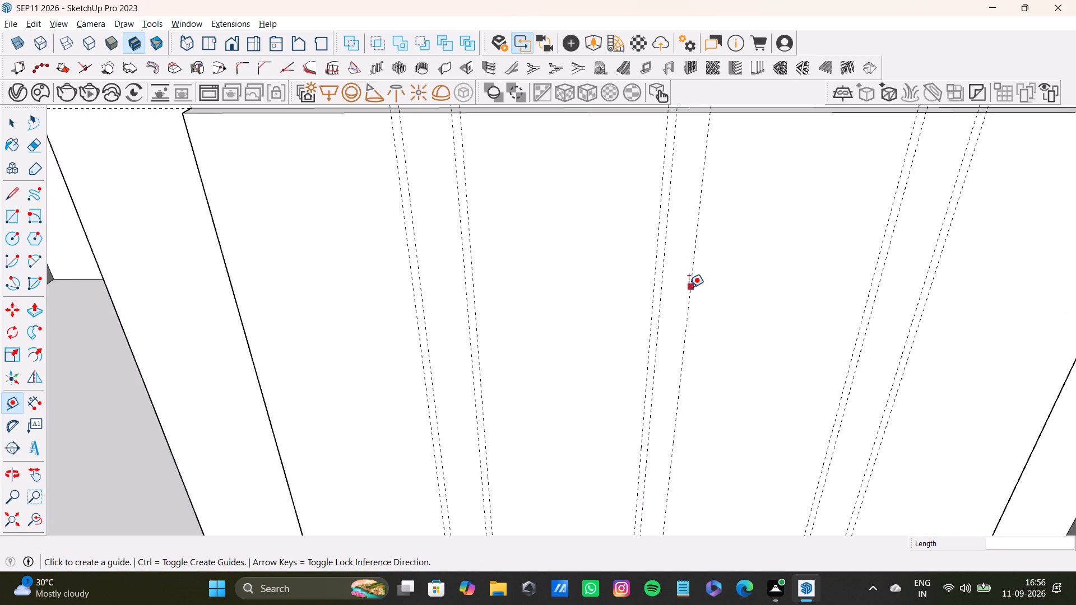
pyautogui.click(690, 292)
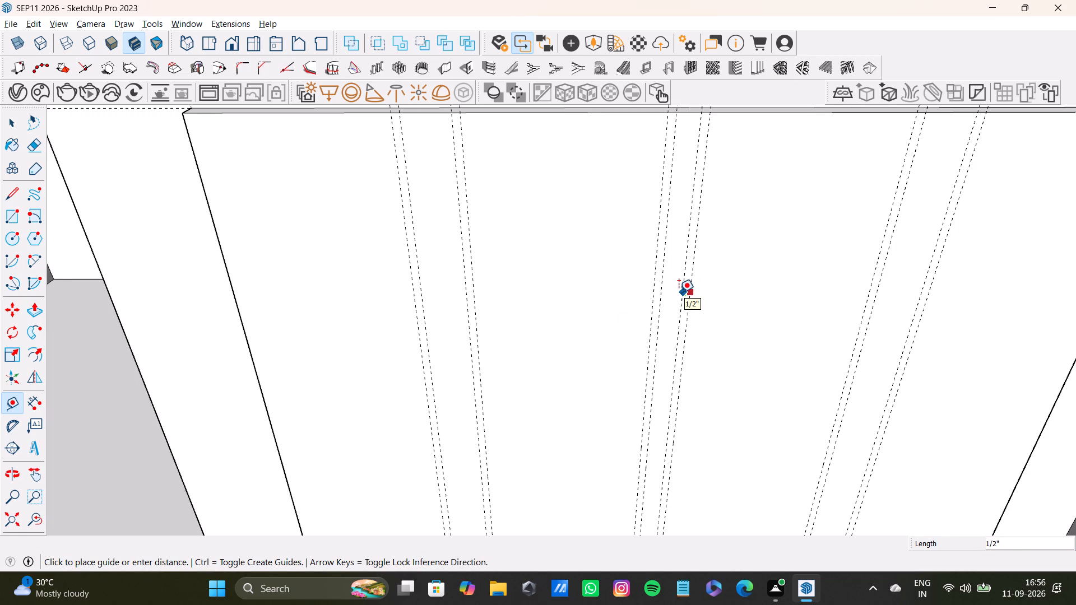
pyautogui.write('0.5"')
pyautogui.press('Return')
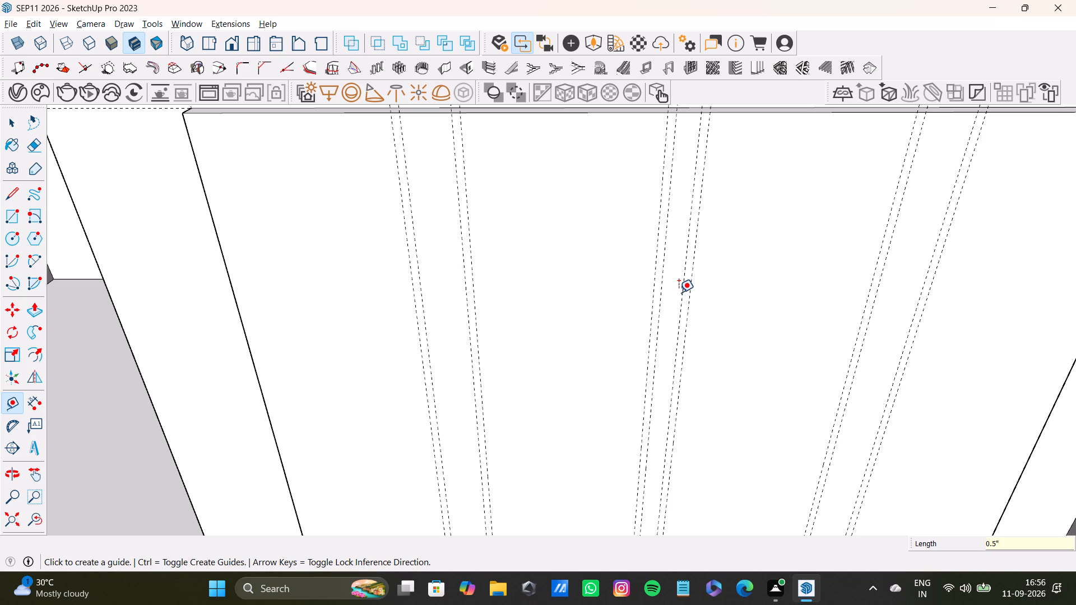
pyautogui.press('space')
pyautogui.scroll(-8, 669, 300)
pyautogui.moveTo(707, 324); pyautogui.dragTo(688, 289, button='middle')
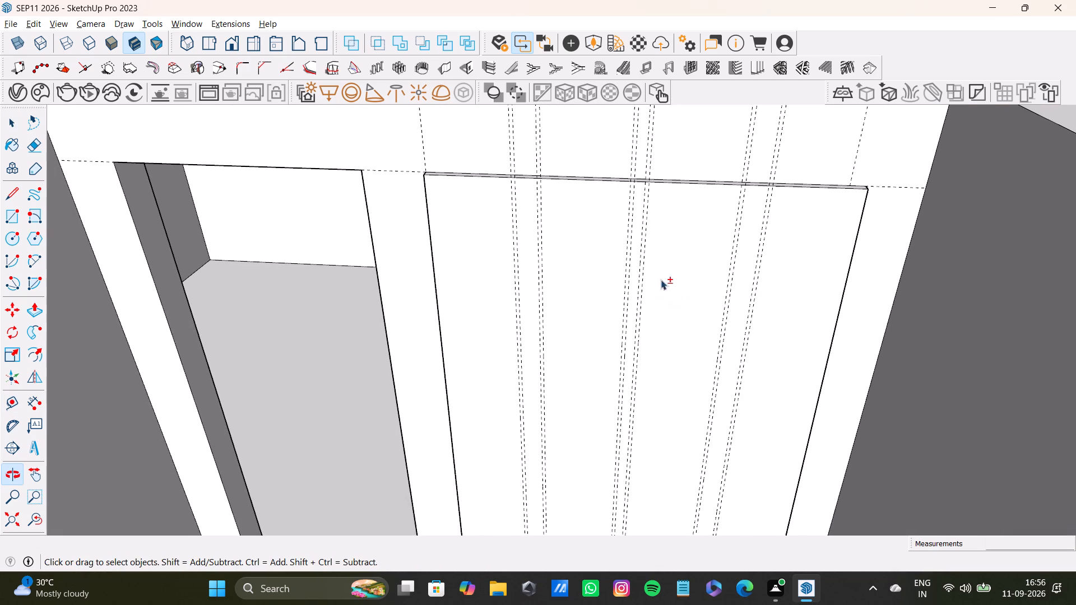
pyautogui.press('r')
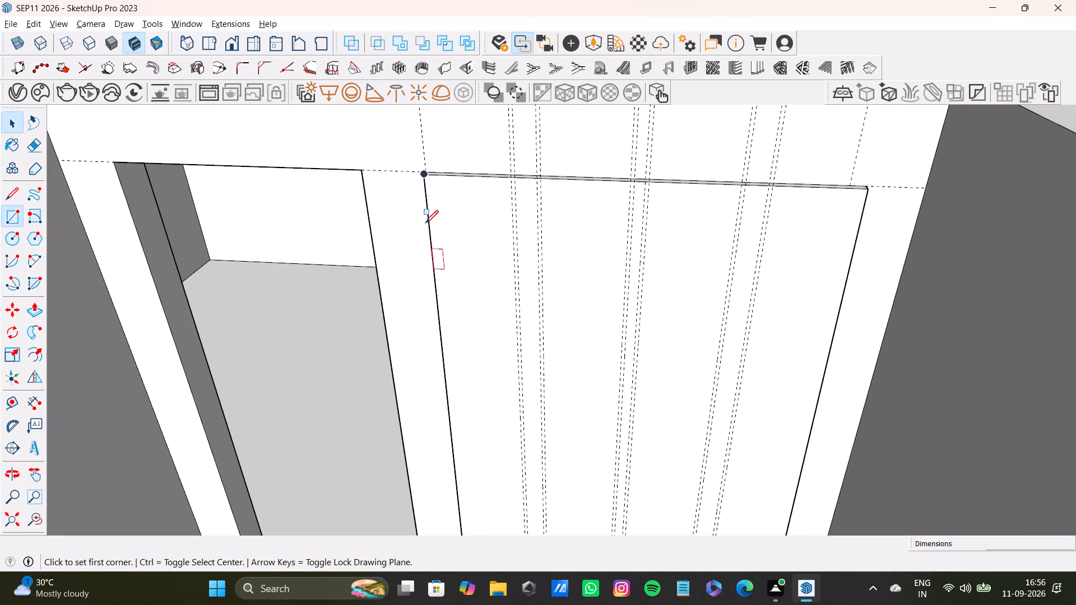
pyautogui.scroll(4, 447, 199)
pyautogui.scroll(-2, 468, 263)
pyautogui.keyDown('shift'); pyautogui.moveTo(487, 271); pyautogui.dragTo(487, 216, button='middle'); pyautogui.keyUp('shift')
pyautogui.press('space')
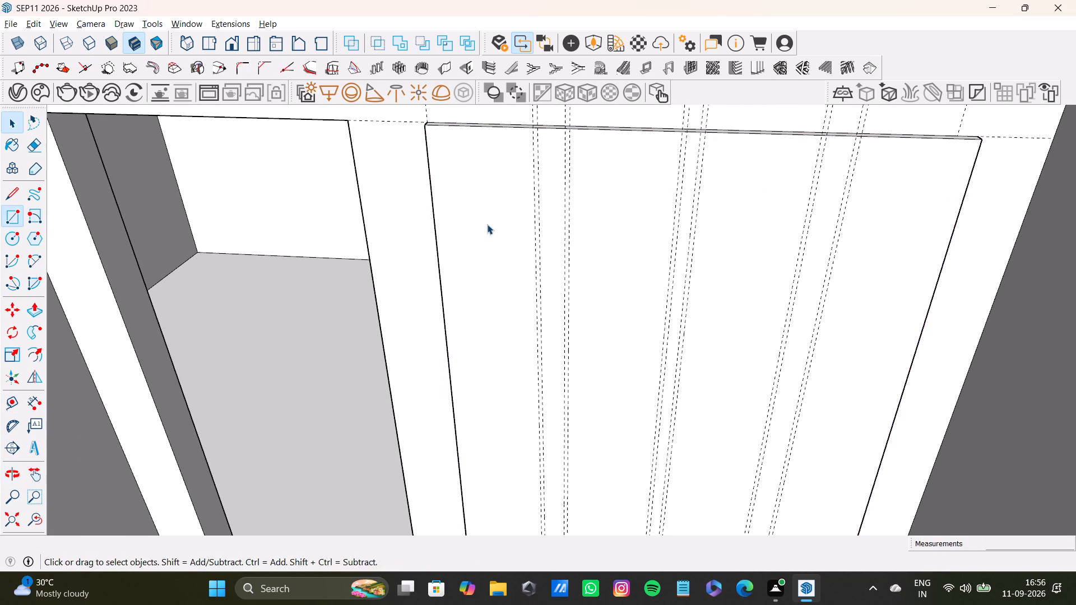
# Place a horizontal guide across the panel a short way below its top edge.
pyautogui.press('t')
pyautogui.click(499, 128)
pyautogui.scroll(-3, 495, 244)
pyautogui.keyDown('shift'); pyautogui.moveTo(502, 259); pyautogui.dragTo(461, 218, button='middle'); pyautogui.keyUp('shift')
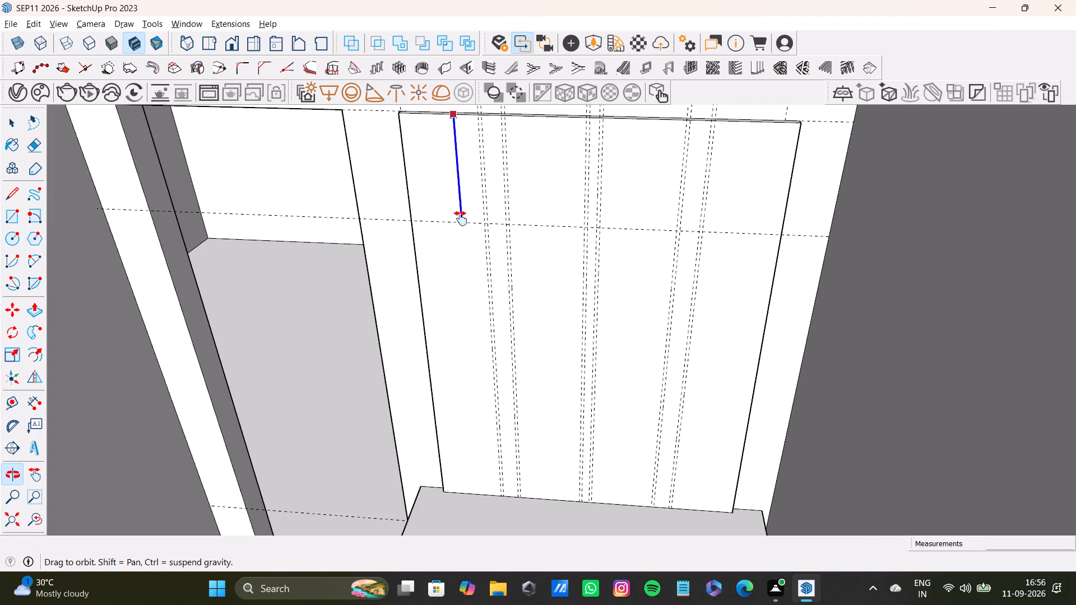
pyautogui.keyDown('shift'); pyautogui.moveTo(461, 218); pyautogui.dragTo(458, 235, button='middle'); pyautogui.keyUp('shift')
pyautogui.moveTo(472, 176); pyautogui.dragTo(467, 213, button='middle')
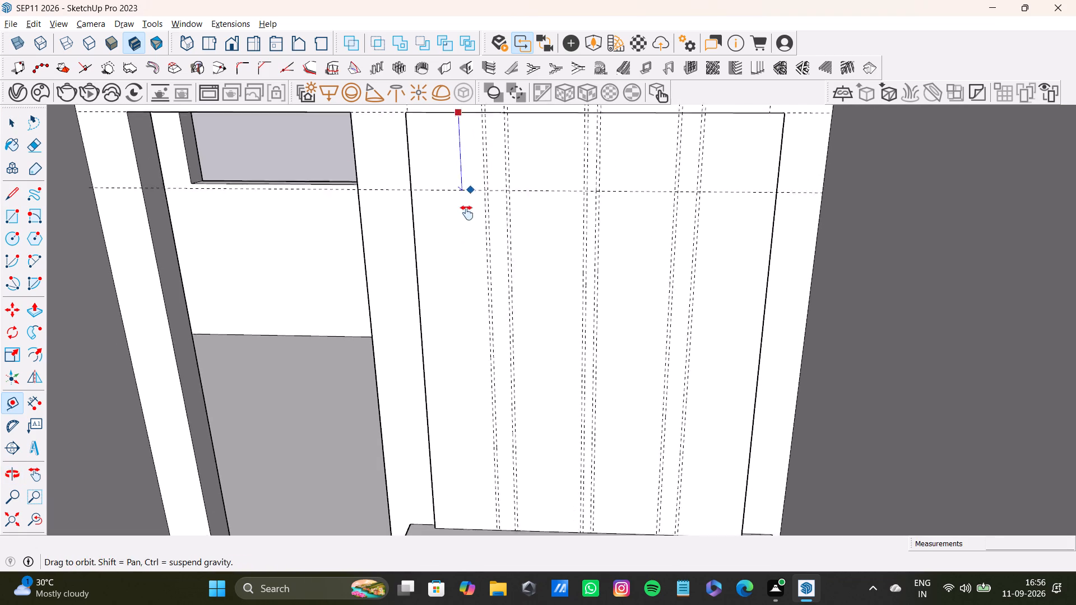
pyautogui.moveTo(467, 213); pyautogui.dragTo(451, 278, button='middle')
pyautogui.click(464, 263)
# Place a horizontal guide about 1' 6" above the panel's bottom edge.
pyautogui.scroll(-2, 493, 331)
pyautogui.keyDown('shift'); pyautogui.moveTo(494, 335); pyautogui.dragTo(491, 239, button='middle'); pyautogui.keyUp('shift')
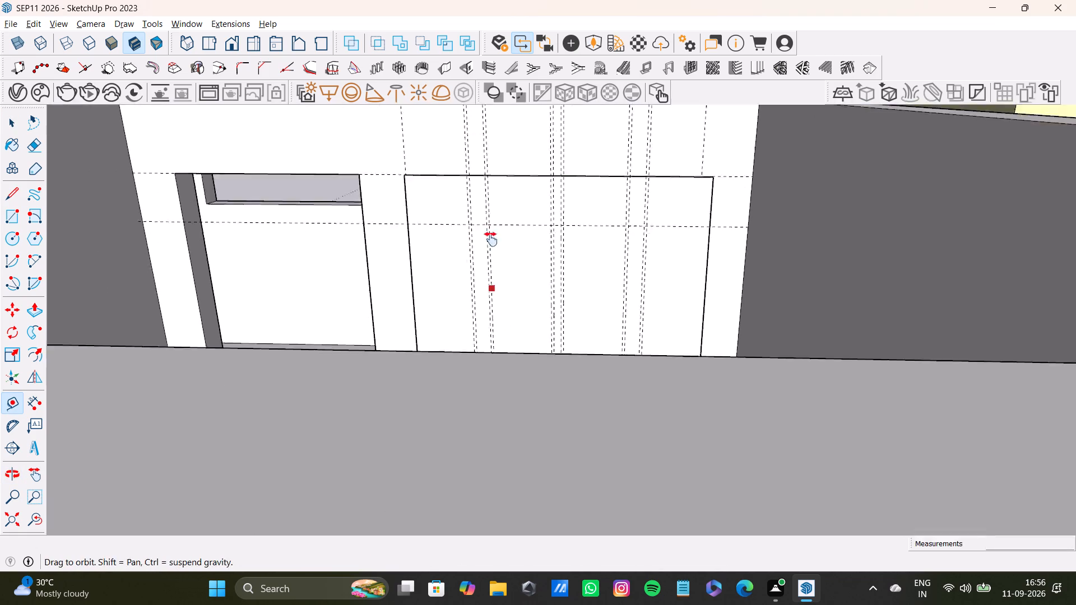
pyautogui.keyDown('shift'); pyautogui.moveTo(491, 239); pyautogui.dragTo(483, 182, button='middle'); pyautogui.keyUp('shift')
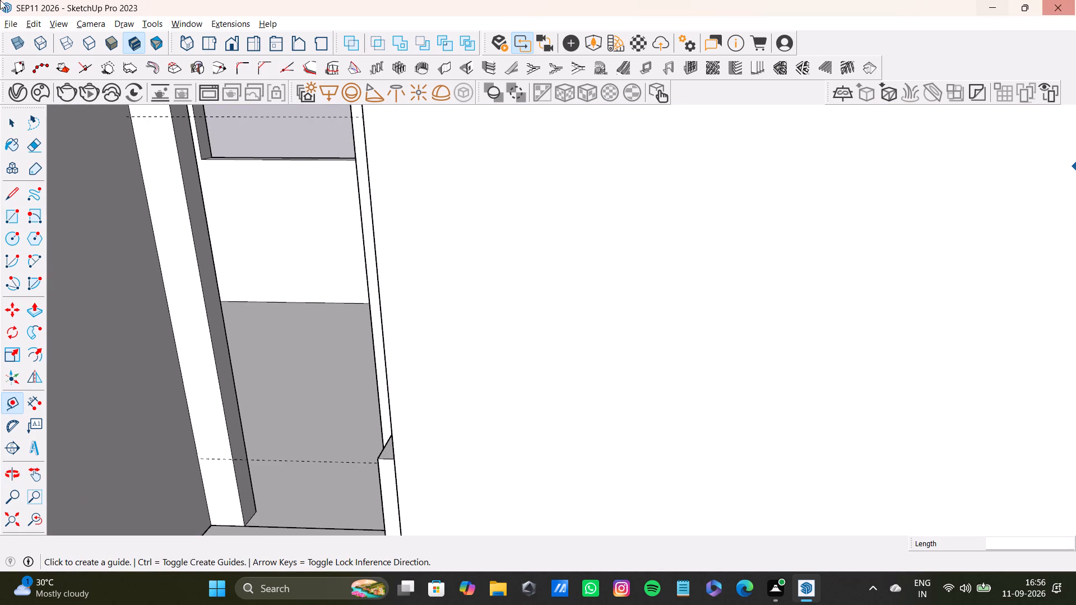
pyautogui.click(33, 521)
pyautogui.keyDown('shift'); pyautogui.moveTo(528, 445); pyautogui.dragTo(589, 292, button='middle'); pyautogui.keyUp('shift')
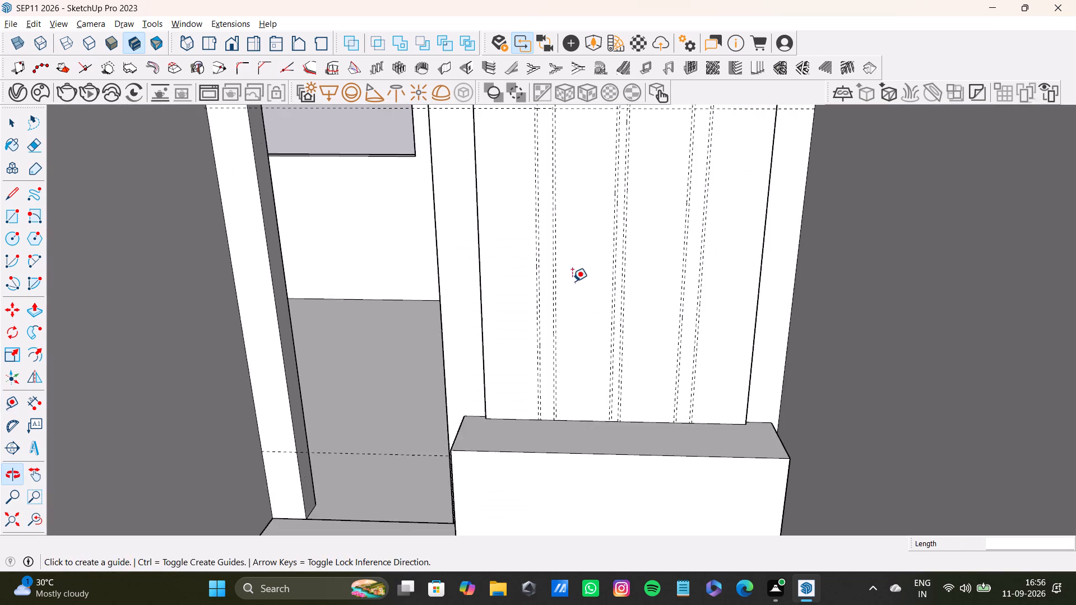
pyautogui.moveTo(556, 296); pyautogui.dragTo(636, 317, button='middle')
pyautogui.moveTo(29, 524); pyautogui.dragTo(38, 519)
pyautogui.keyDown('shift'); pyautogui.moveTo(548, 431); pyautogui.dragTo(513, 327, button='middle'); pyautogui.keyUp('shift')
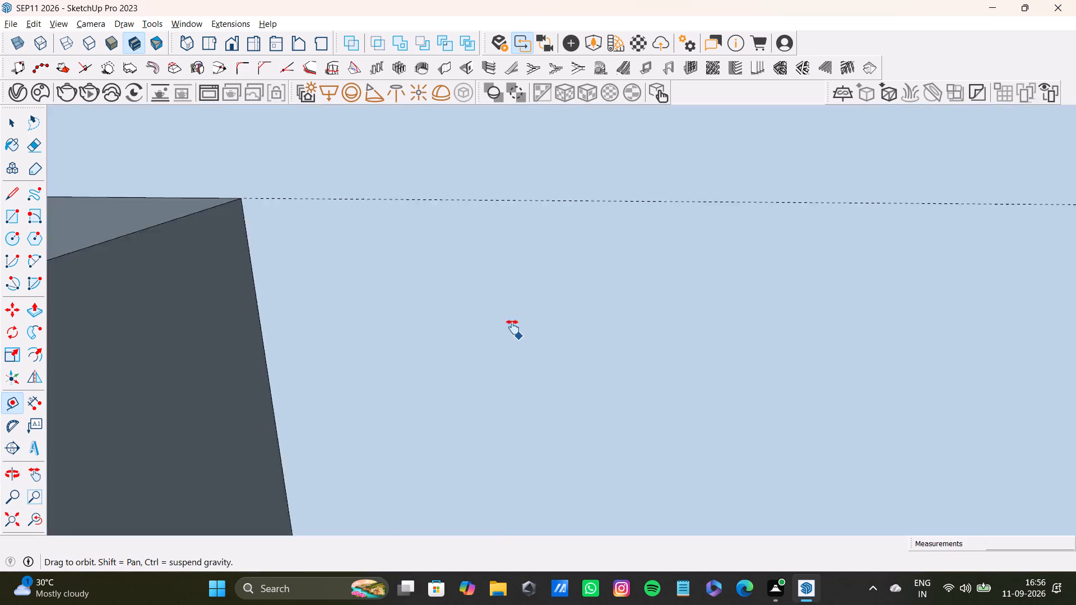
pyautogui.keyDown('shift'); pyautogui.moveTo(513, 327); pyautogui.dragTo(458, 405, button='middle'); pyautogui.keyUp('shift')
pyautogui.scroll(5, 452, 430)
pyautogui.keyDown('shift'); pyautogui.moveTo(451, 421); pyautogui.dragTo(474, 285, button='middle'); pyautogui.keyUp('shift')
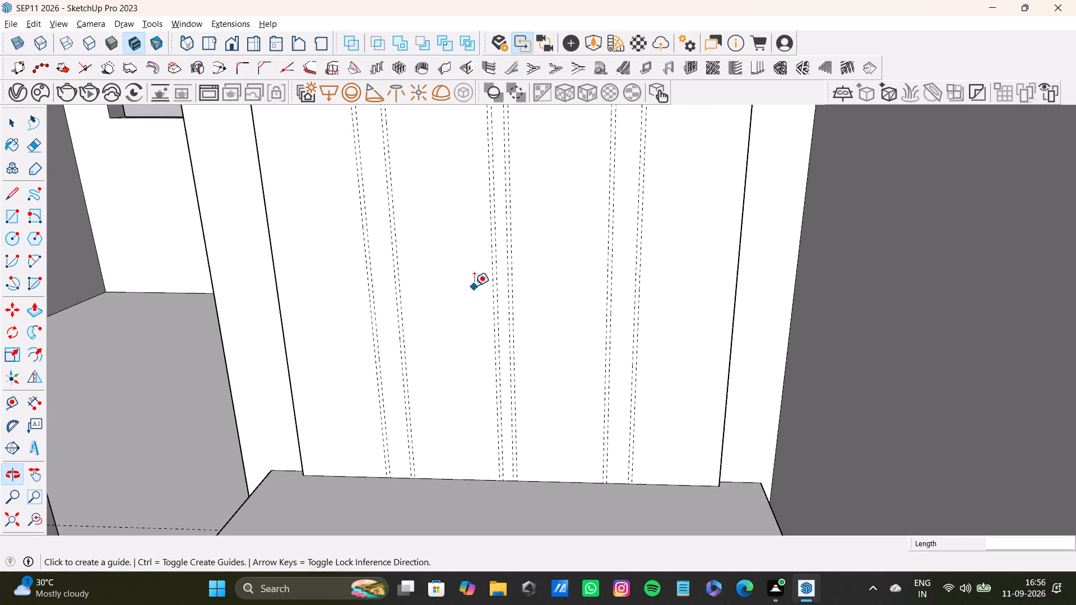
pyautogui.scroll(2, 443, 487)
pyautogui.moveTo(445, 476); pyautogui.dragTo(445, 462)
pyautogui.click(417, 329)
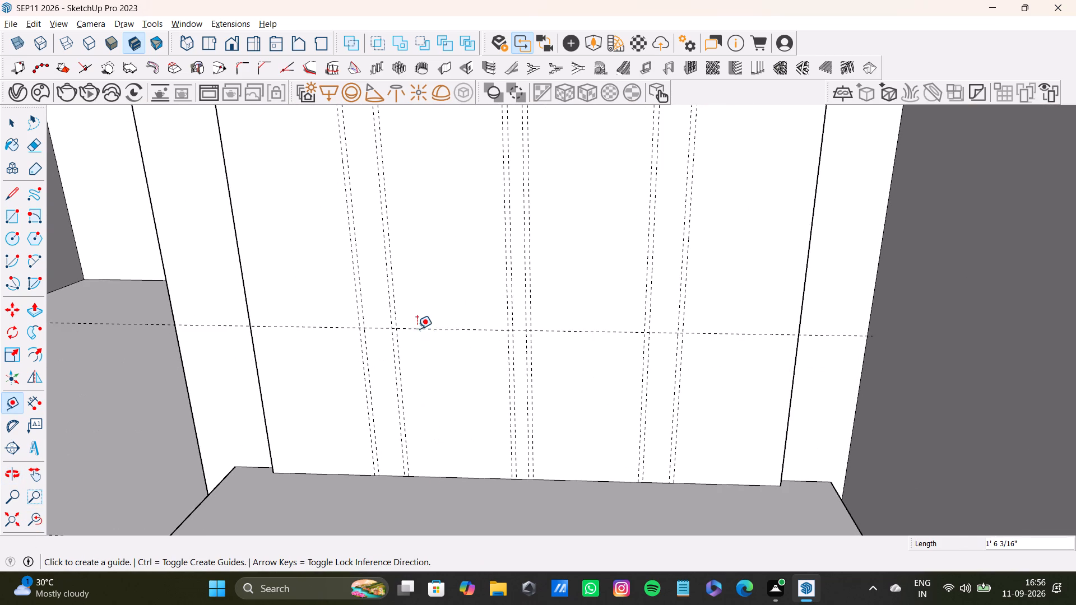
pyautogui.press('space')
# Draw a rectangle between the two horizontal guides, from the panel's doorway-side edge to the first vertical guide.
pyautogui.scroll(-7, 508, 273)
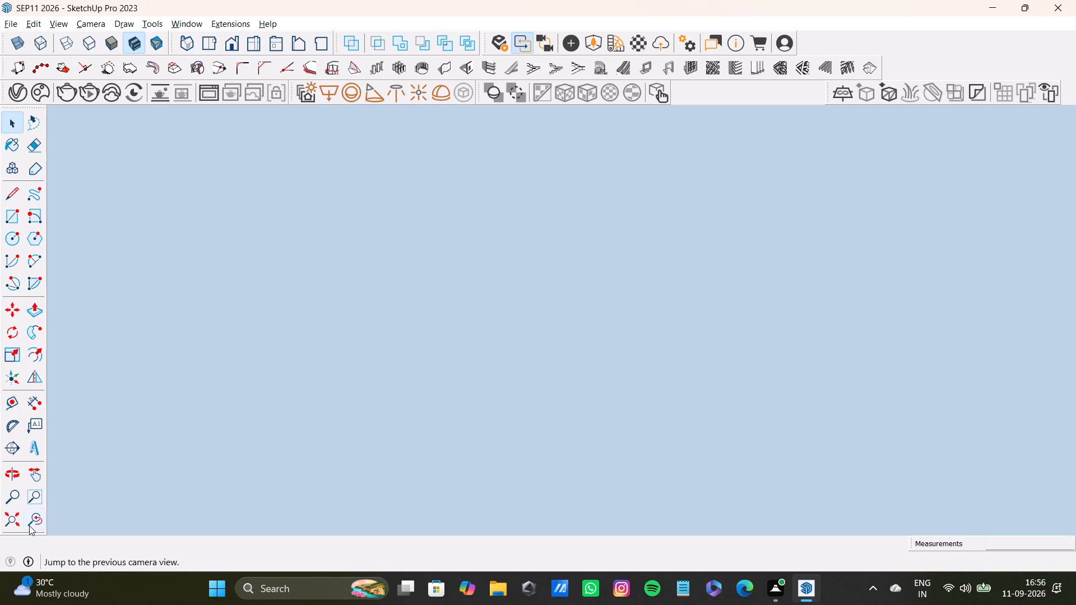
pyautogui.click(29, 525)
pyautogui.keyDown('shift'); pyautogui.moveTo(411, 342); pyautogui.dragTo(433, 467, button='middle'); pyautogui.keyUp('shift')
pyautogui.scroll(-6, 425, 406)
pyautogui.moveTo(417, 372); pyautogui.dragTo(443, 478, button='middle')
pyautogui.moveTo(9, 214); pyautogui.dragTo(15, 214)
pyautogui.scroll(5, 323, 320)
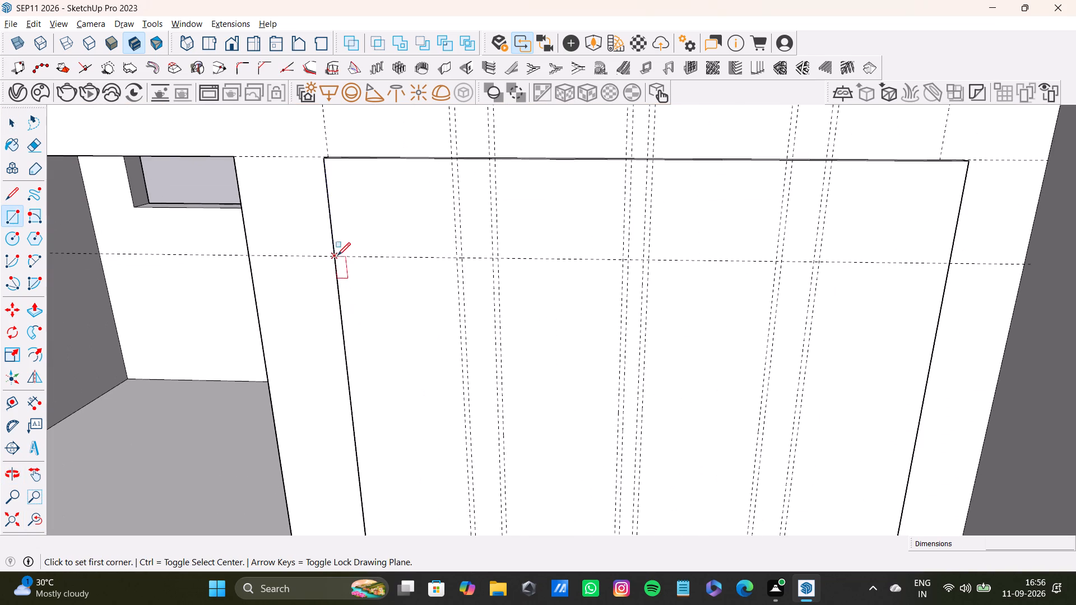
pyautogui.moveTo(336, 255); pyautogui.dragTo(341, 258)
pyautogui.scroll(-1, 453, 424)
pyautogui.keyDown('shift'); pyautogui.moveTo(457, 430); pyautogui.dragTo(432, 297, button='middle'); pyautogui.keyUp('shift')
pyautogui.keyDown('shift'); pyautogui.moveTo(444, 456); pyautogui.dragTo(444, 416, button='middle'); pyautogui.keyUp('shift')
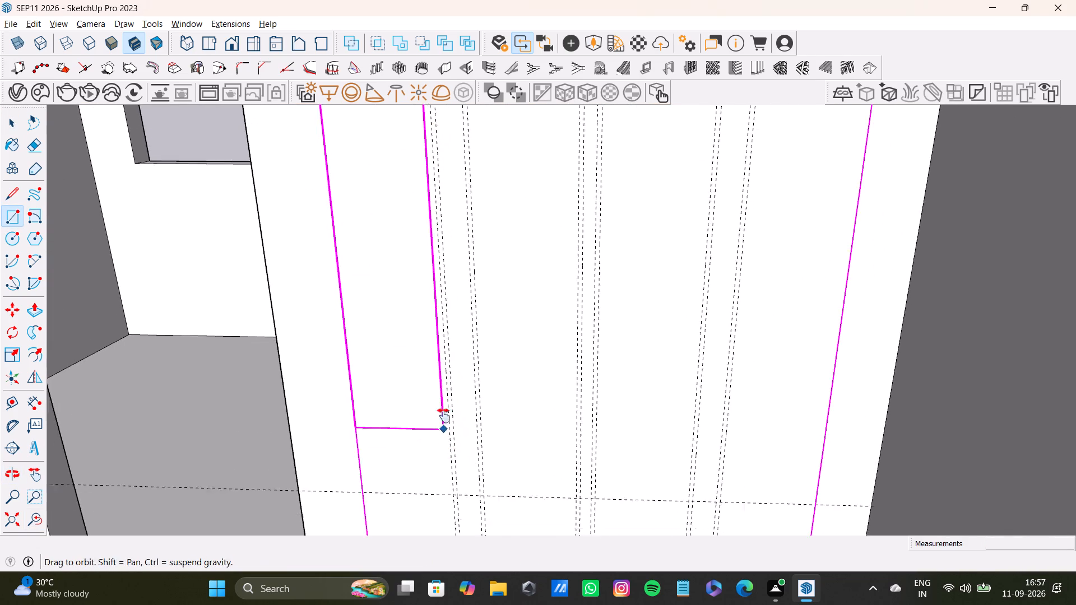
pyautogui.keyDown('shift'); pyautogui.moveTo(444, 416); pyautogui.dragTo(444, 376, button='middle'); pyautogui.keyUp('shift')
pyautogui.scroll(4, 454, 428)
pyautogui.click(451, 447)
# Draw a narrow rectangle about 3" wide between the two horizontal guides, just beyond the 0.5" gap beside the doorway-side rectangle.
pyautogui.scroll(-5, 442, 424)
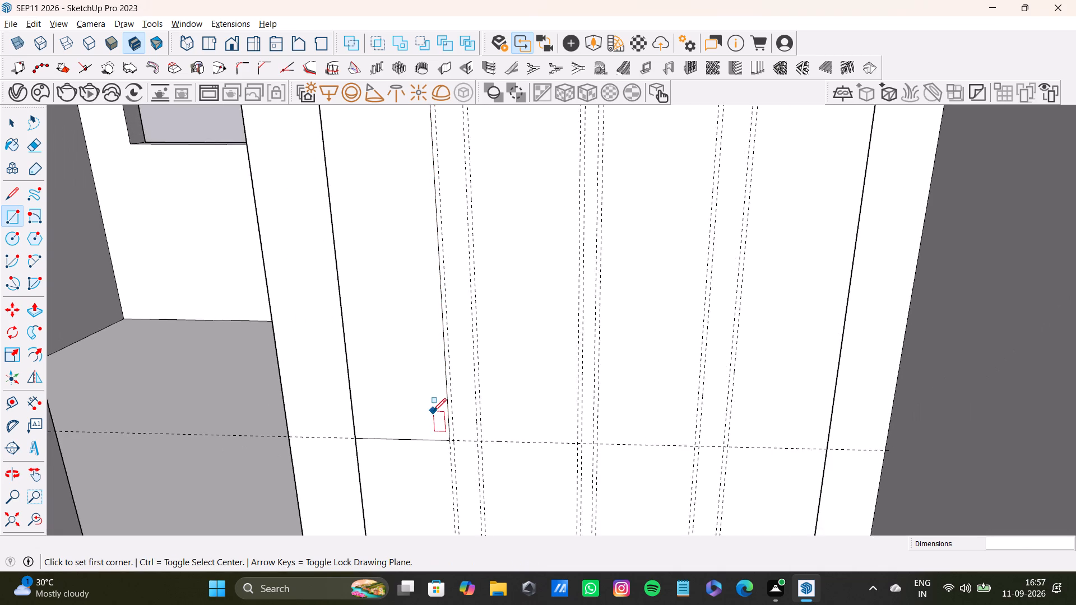
pyautogui.scroll(-2, 433, 411)
pyautogui.moveTo(456, 224); pyautogui.dragTo(451, 375, button='middle')
pyautogui.scroll(10, 416, 304)
pyautogui.click(435, 271)
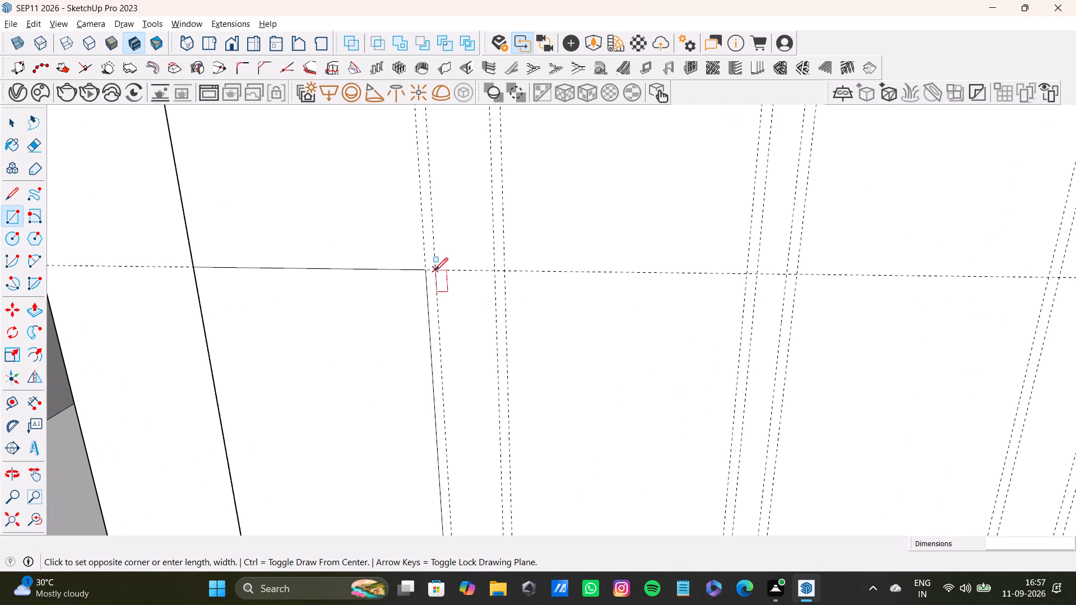
pyautogui.scroll(-2, 484, 361)
pyautogui.keyDown('shift'); pyautogui.moveTo(486, 385); pyautogui.dragTo(505, 266, button='middle'); pyautogui.keyUp('shift')
pyautogui.press('Right')
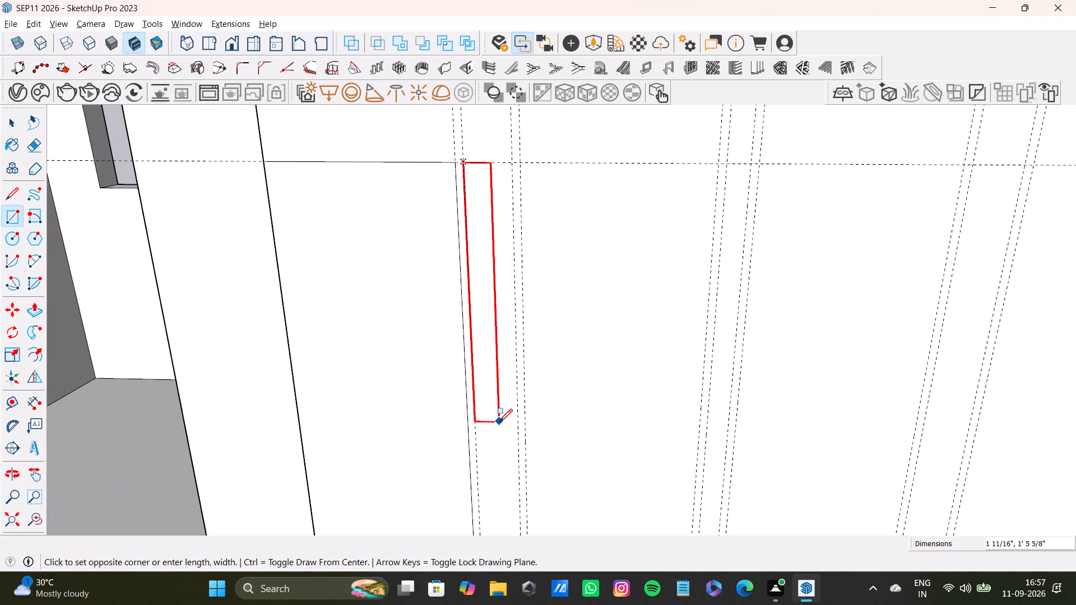
pyautogui.scroll(-3, 499, 427)
pyautogui.moveTo(506, 446); pyautogui.dragTo(498, 345, button='middle')
pyautogui.scroll(2, 497, 416)
pyautogui.keyDown('shift'); pyautogui.moveTo(509, 480); pyautogui.dragTo(499, 346, button='middle'); pyautogui.keyUp('shift')
pyautogui.scroll(-1, 493, 485)
pyautogui.moveTo(494, 486); pyautogui.dragTo(504, 389, button='middle')
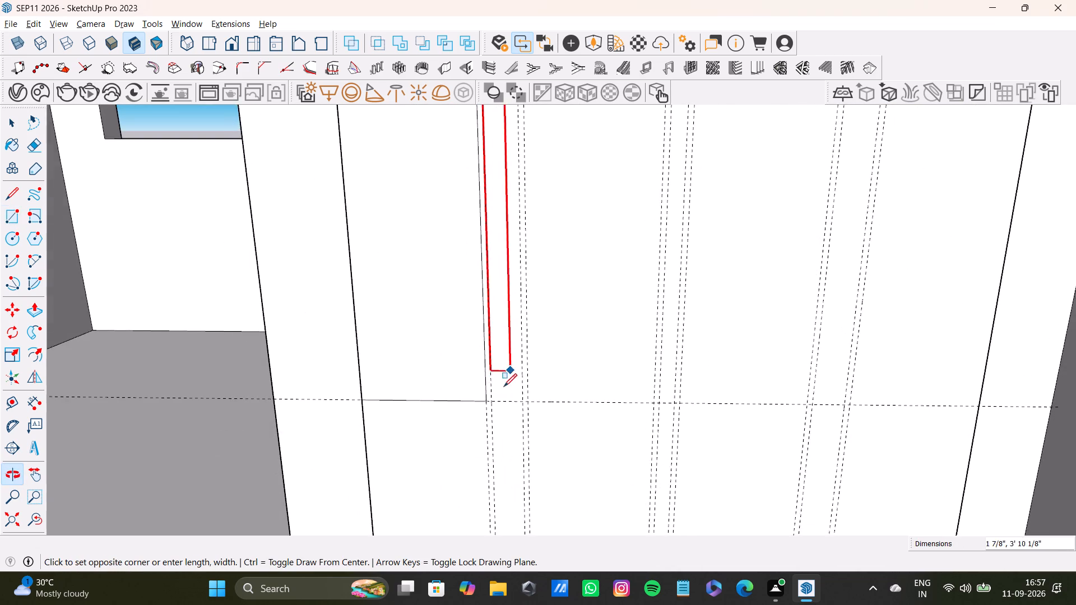
pyautogui.scroll(2, 504, 402)
pyautogui.click(527, 399)
# Draw a second wide rectangle, about 1' across, between the horizontal guides, from past the narrow strip's gap to the middle guides.
pyautogui.scroll(-4, 524, 394)
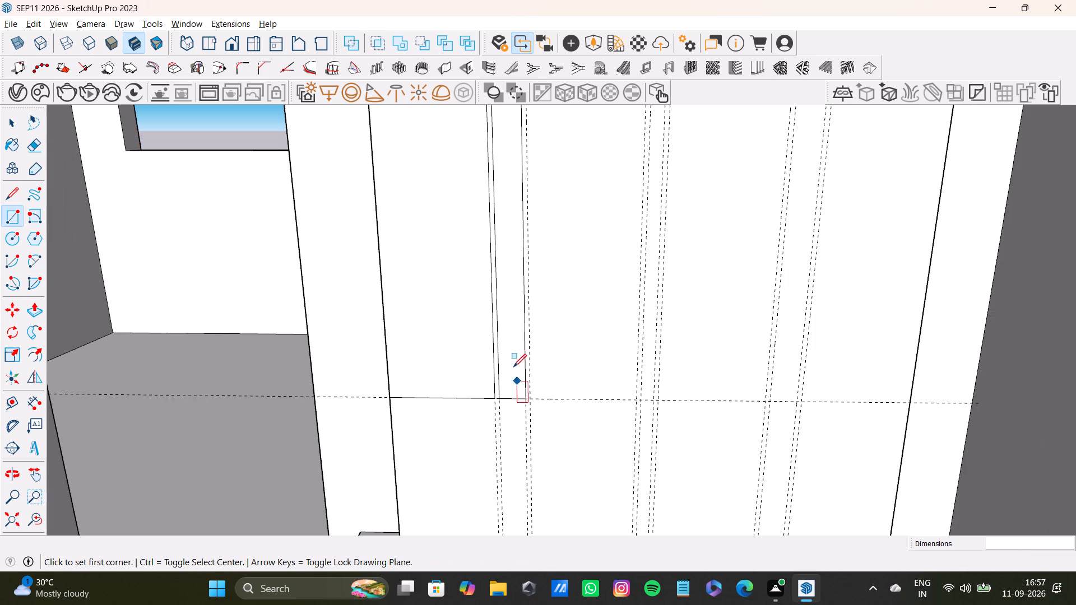
pyautogui.keyDown('shift'); pyautogui.moveTo(511, 333); pyautogui.dragTo(520, 562, button='middle'); pyautogui.keyUp('shift')
pyautogui.scroll(-2, 533, 303)
pyautogui.scroll(6, 518, 218)
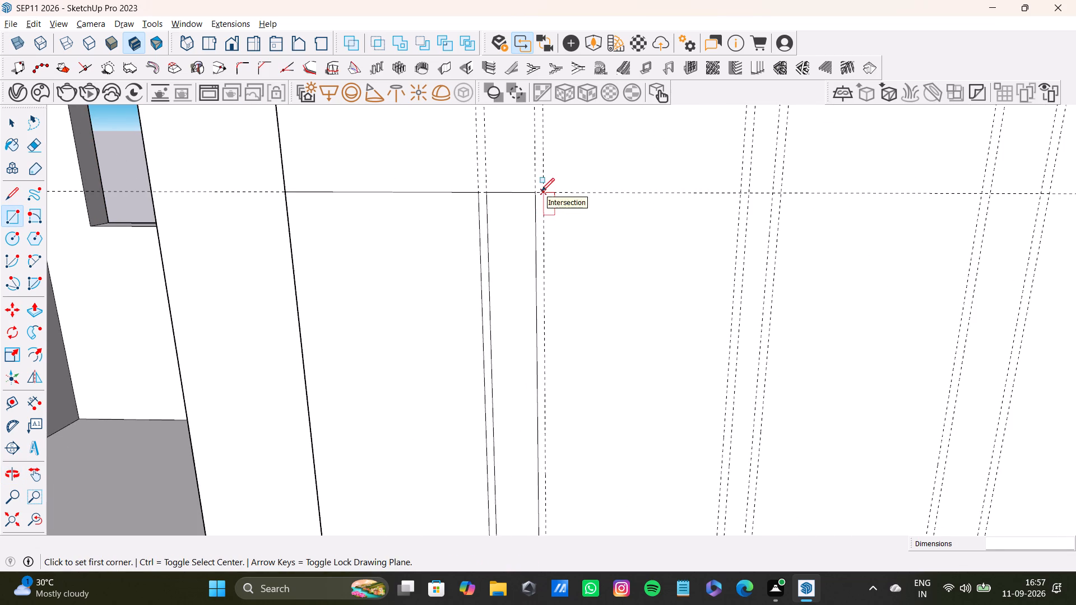
pyautogui.click(541, 191)
pyautogui.scroll(-2, 644, 396)
pyautogui.moveTo(652, 415); pyautogui.dragTo(647, 191, button='middle')
pyautogui.moveTo(675, 470); pyautogui.dragTo(644, 259, button='middle')
pyautogui.scroll(1, 627, 309)
pyautogui.keyDown('shift'); pyautogui.moveTo(634, 361); pyautogui.dragTo(633, 345, button='middle'); pyautogui.keyUp('shift')
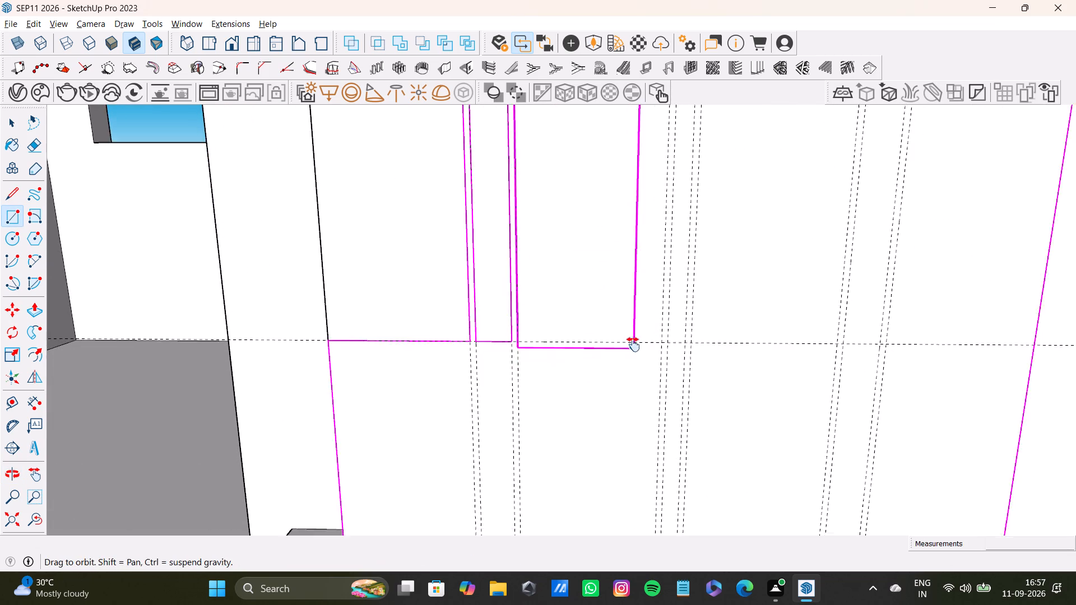
pyautogui.keyDown('shift'); pyautogui.moveTo(633, 345); pyautogui.dragTo(623, 374, button='middle'); pyautogui.keyUp('shift')
pyautogui.scroll(1, 633, 366)
pyautogui.click(652, 367)
# Draw a third wide rectangle about 1' by 4' 1 1/4" between the horizontal guides, from the middle guides to the far guide group.
pyautogui.scroll(-2, 632, 334)
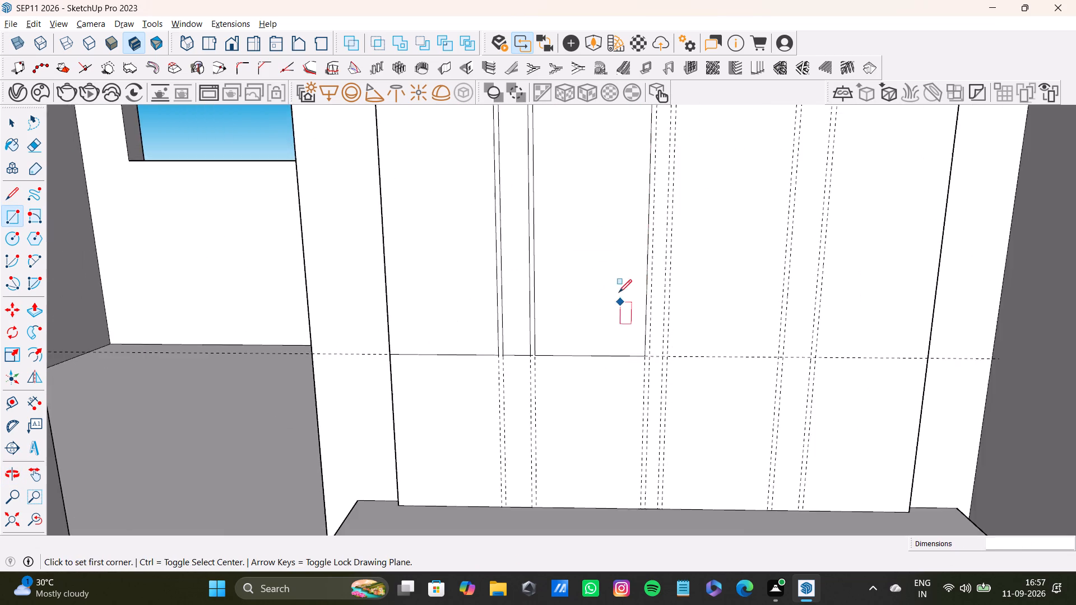
pyautogui.scroll(-5, 619, 292)
pyautogui.keyDown('shift'); pyautogui.moveTo(609, 231); pyautogui.dragTo(596, 430, button='middle'); pyautogui.keyUp('shift')
pyautogui.keyDown('shift'); pyautogui.moveTo(614, 218); pyautogui.dragTo(592, 342, button='middle'); pyautogui.keyUp('shift')
pyautogui.scroll(7, 614, 320)
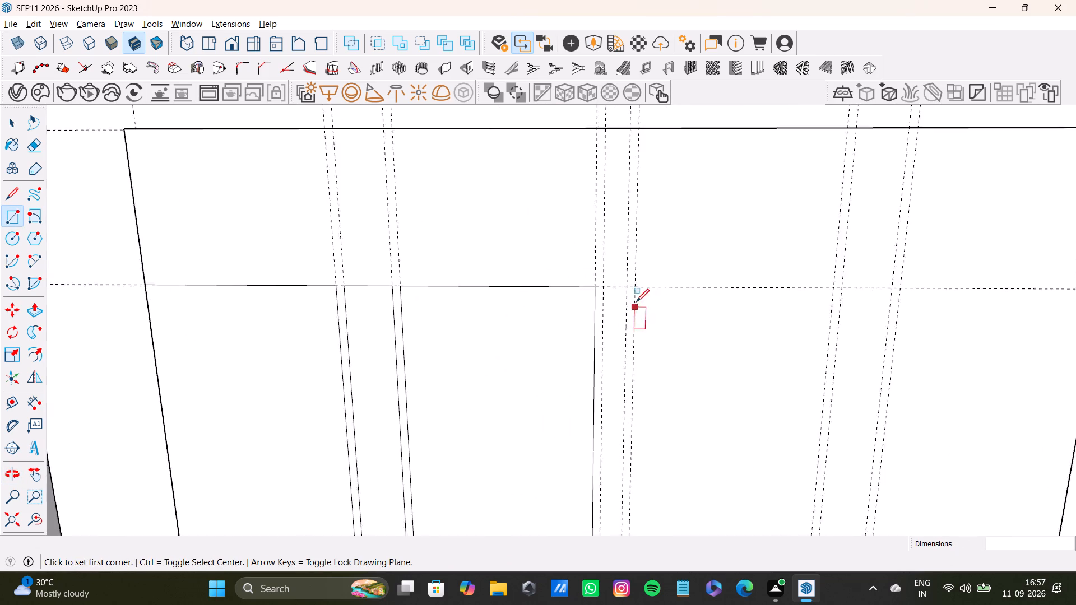
pyautogui.click(637, 288)
pyautogui.scroll(-2, 824, 427)
pyautogui.keyDown('shift'); pyautogui.moveTo(783, 449); pyautogui.dragTo(737, 278, button='middle'); pyautogui.keyUp('shift')
pyautogui.scroll(1, 767, 403)
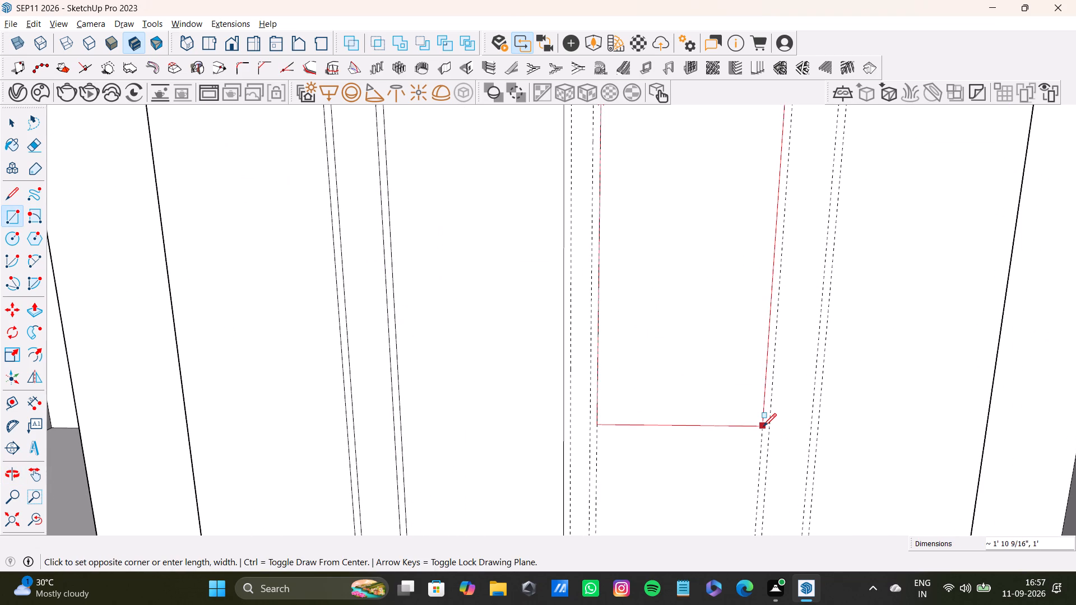
pyautogui.press('Right')
pyautogui.scroll(-4, 763, 444)
pyautogui.keyDown('shift'); pyautogui.moveTo(759, 459); pyautogui.dragTo(749, 386, button='middle'); pyautogui.keyUp('shift')
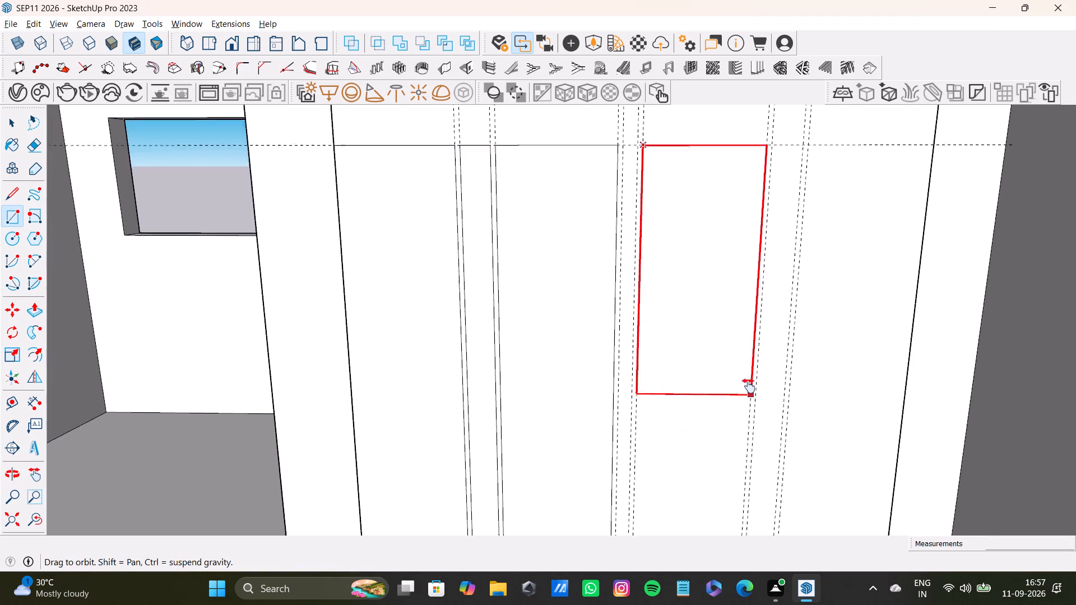
pyautogui.keyDown('shift'); pyautogui.moveTo(749, 386); pyautogui.dragTo(749, 380, button='middle'); pyautogui.keyUp('shift')
pyautogui.scroll(2, 720, 425)
pyautogui.keyDown('shift'); pyautogui.moveTo(720, 430); pyautogui.dragTo(684, 243, button='middle'); pyautogui.keyUp('shift')
pyautogui.scroll(1, 680, 364)
pyautogui.moveTo(680, 364); pyautogui.dragTo(671, 304, button='middle')
pyautogui.keyDown('shift'); pyautogui.scroll(-1, 671, 302); pyautogui.keyUp('shift')
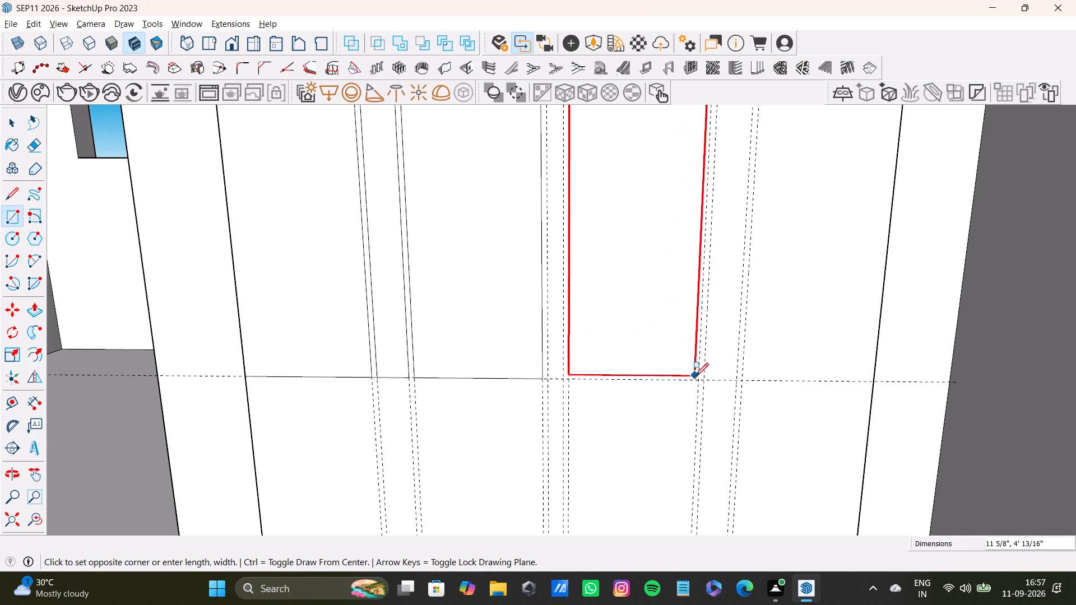
pyautogui.click(695, 376)
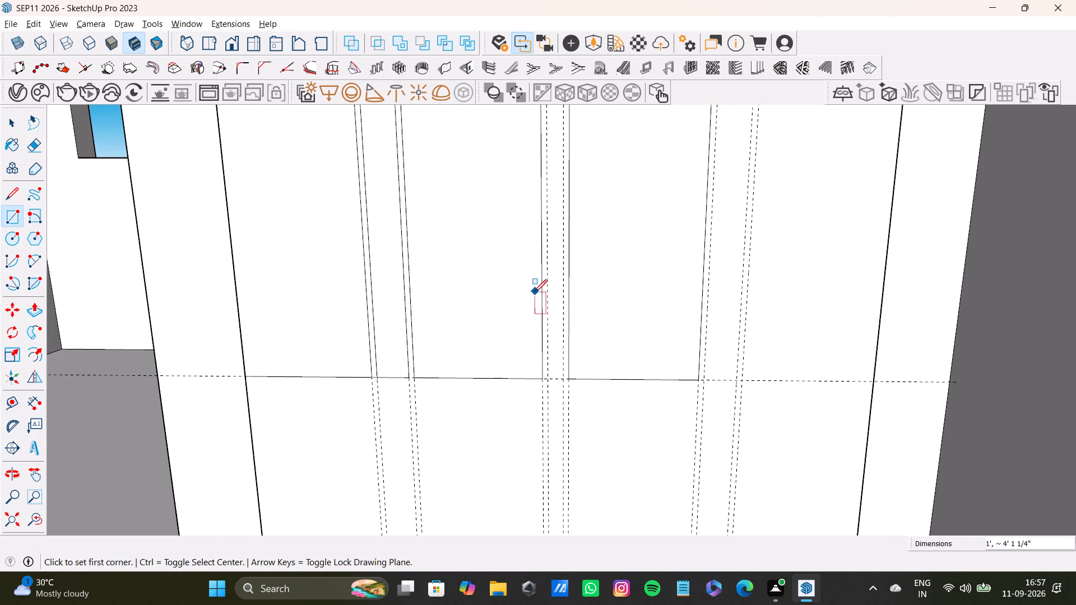
# Draw a narrow rectangle about 3" by 4' 1 1/4" within the far guide group, between the two horizontal guides.
pyautogui.scroll(-3, 534, 292)
pyautogui.keyDown('shift'); pyautogui.moveTo(544, 283); pyautogui.dragTo(538, 420, button='middle'); pyautogui.keyUp('shift')
pyautogui.scroll(-6, 592, 292)
pyautogui.keyDown('shift'); pyautogui.moveTo(587, 273); pyautogui.dragTo(577, 371, button='middle'); pyautogui.keyUp('shift')
pyautogui.scroll(1, 585, 294)
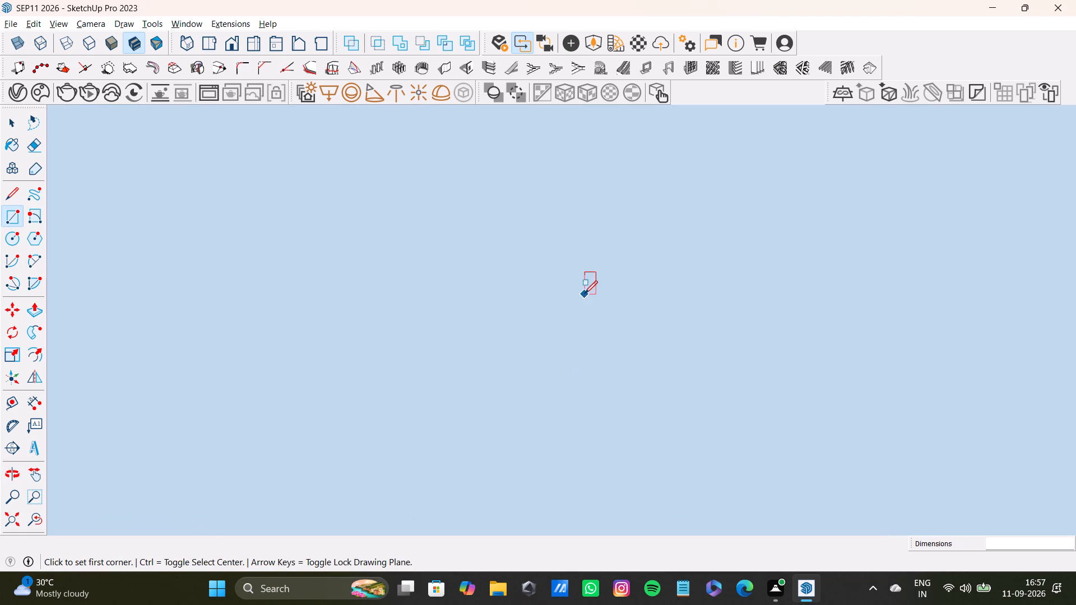
pyautogui.scroll(1, 585, 294)
pyautogui.click(36, 521)
pyautogui.click(20, 520)
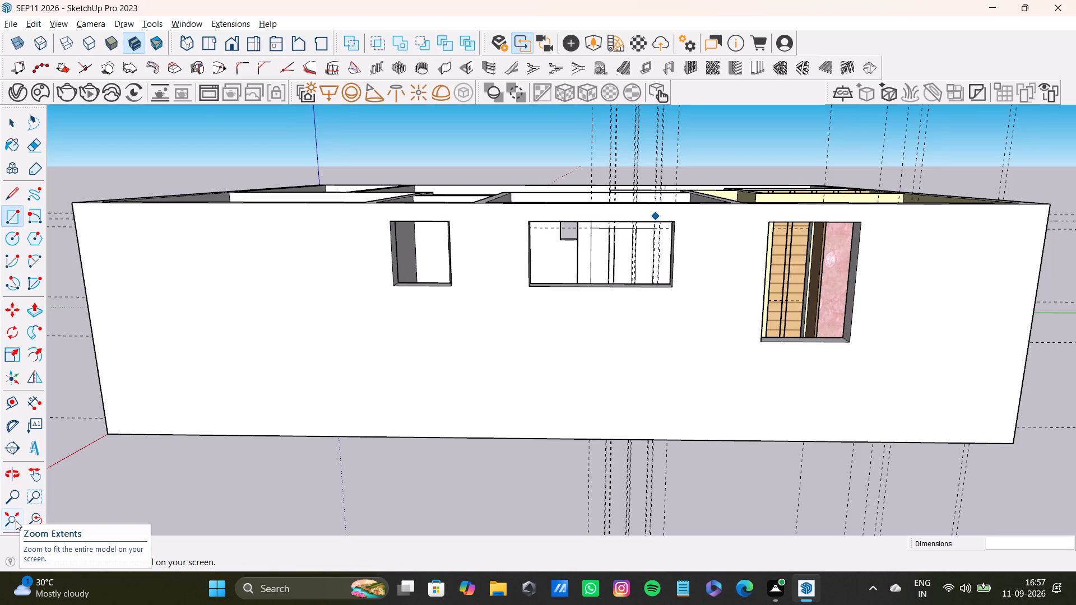
pyautogui.moveTo(598, 222); pyautogui.dragTo(592, 418, button='middle')
pyautogui.scroll(3, 624, 365)
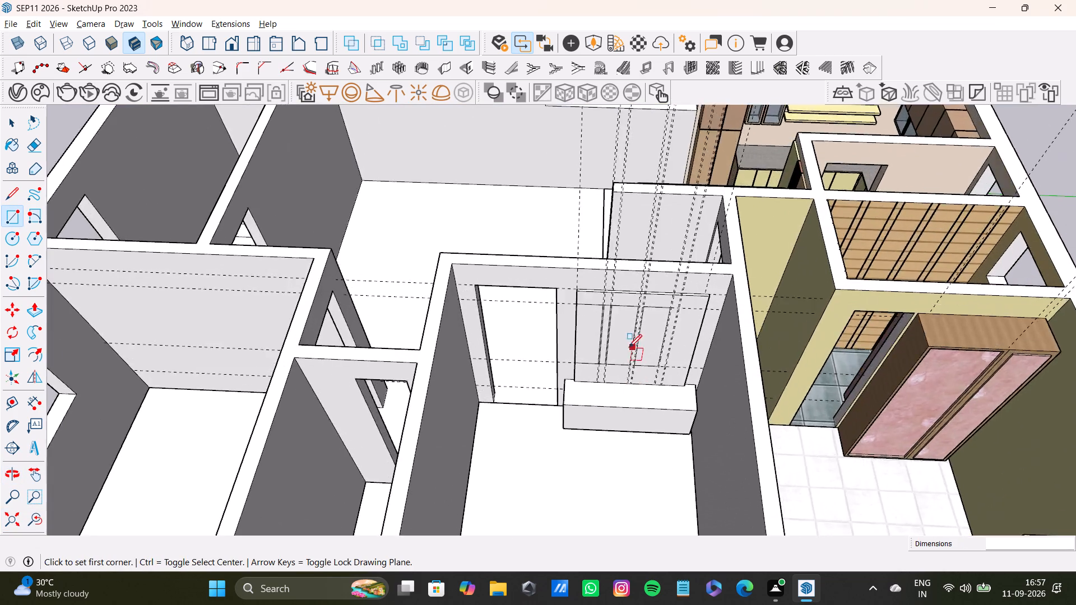
pyautogui.scroll(3, 629, 347)
pyautogui.keyDown('shift'); pyautogui.moveTo(634, 331); pyautogui.dragTo(513, 364, button='middle'); pyautogui.keyUp('shift')
pyautogui.scroll(12, 556, 348)
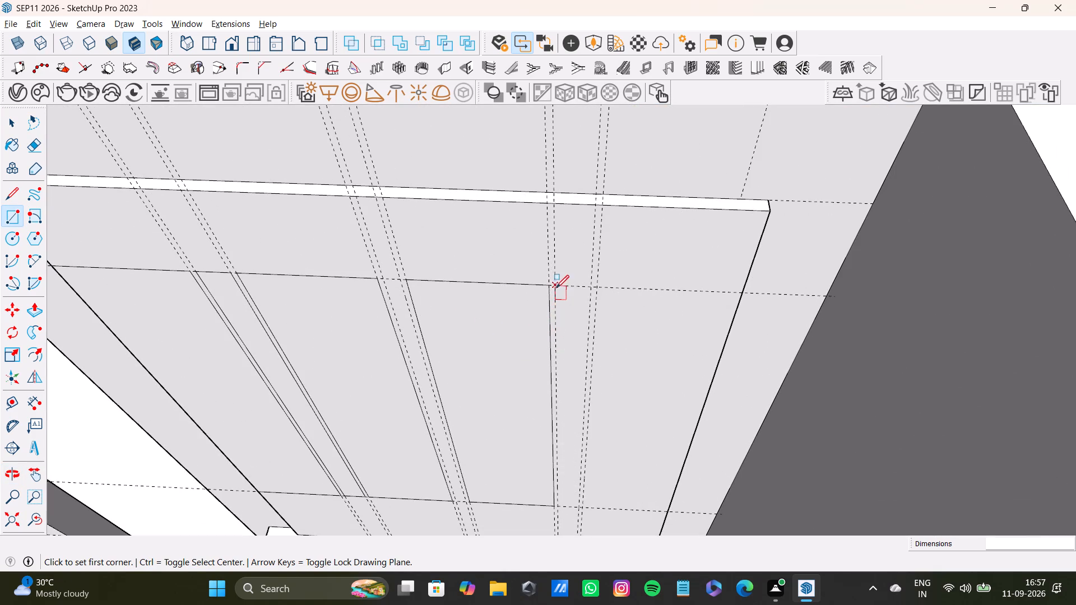
pyautogui.click(556, 287)
pyautogui.moveTo(588, 406); pyautogui.dragTo(564, 324, button='middle')
pyautogui.scroll(1, 558, 385)
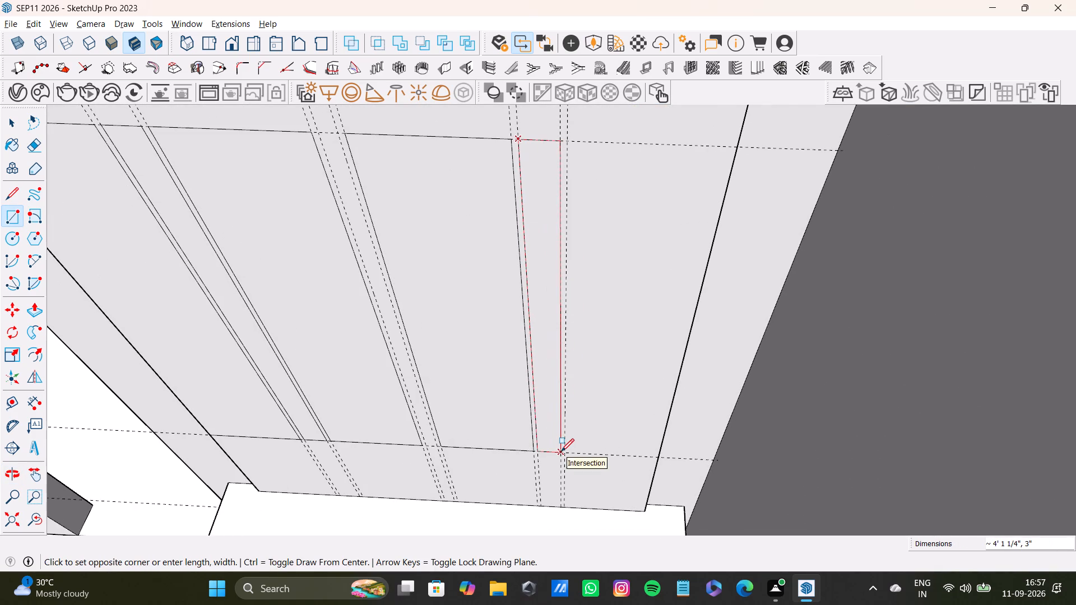
pyautogui.click(560, 451)
# Draw the last wide rectangle between the horizontal guides, from the outermost far guide to the panel's far edge.
pyautogui.click(568, 142)
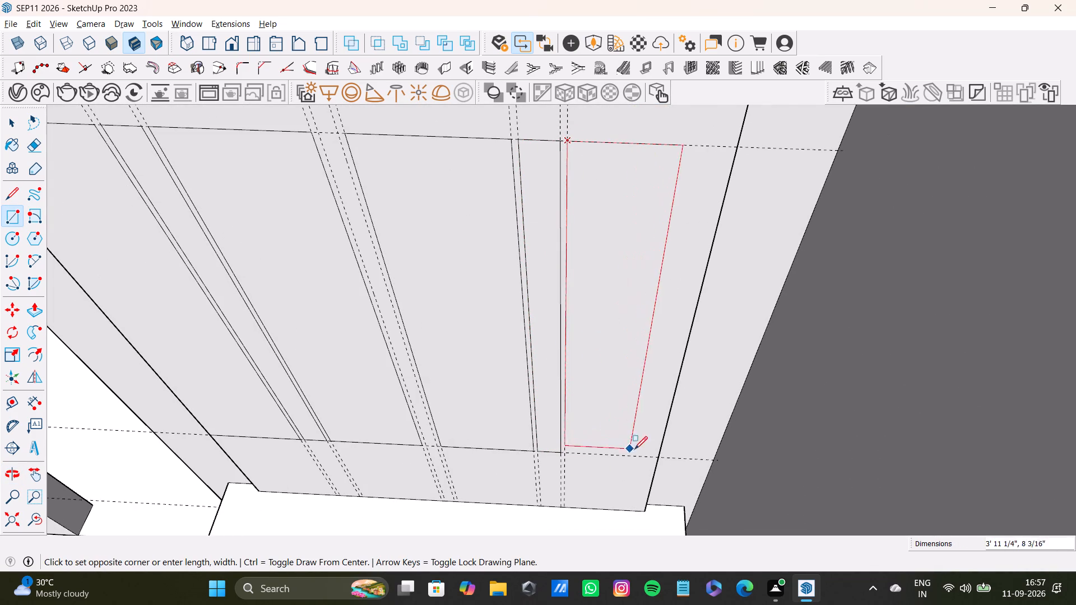
pyautogui.click(655, 459)
pyautogui.scroll(-7, 602, 455)
pyautogui.press('space')
# Draw a half-round two-point arc above the top edge of the doorway-side rectangle, spanning its full width.
pyautogui.moveTo(536, 433); pyautogui.dragTo(623, 457, button='middle')
pyautogui.press('a')
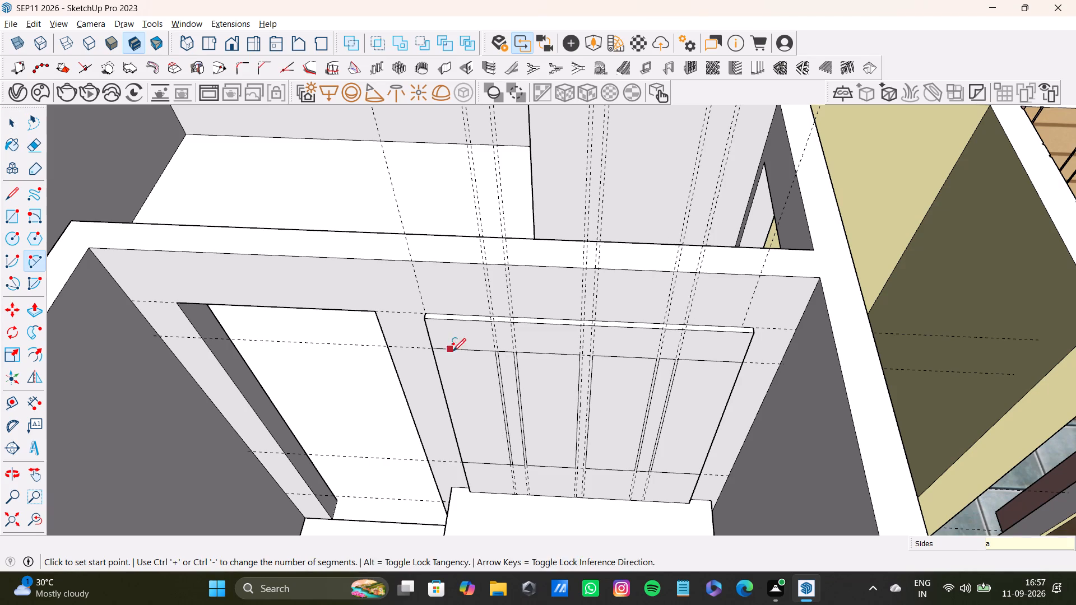
pyautogui.scroll(3, 426, 355)
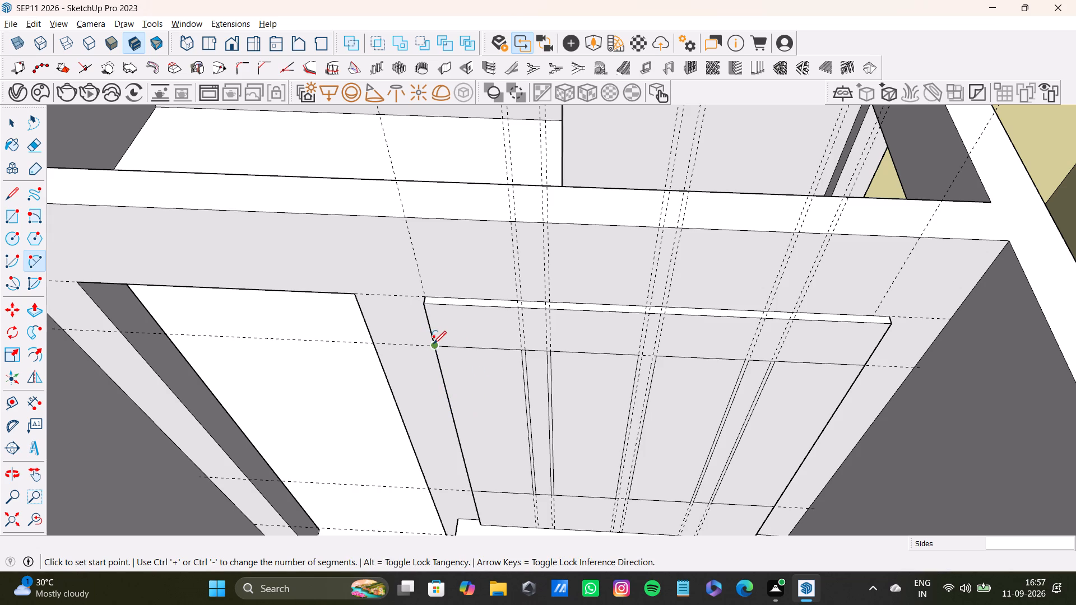
pyautogui.click(434, 346)
pyautogui.click(521, 353)
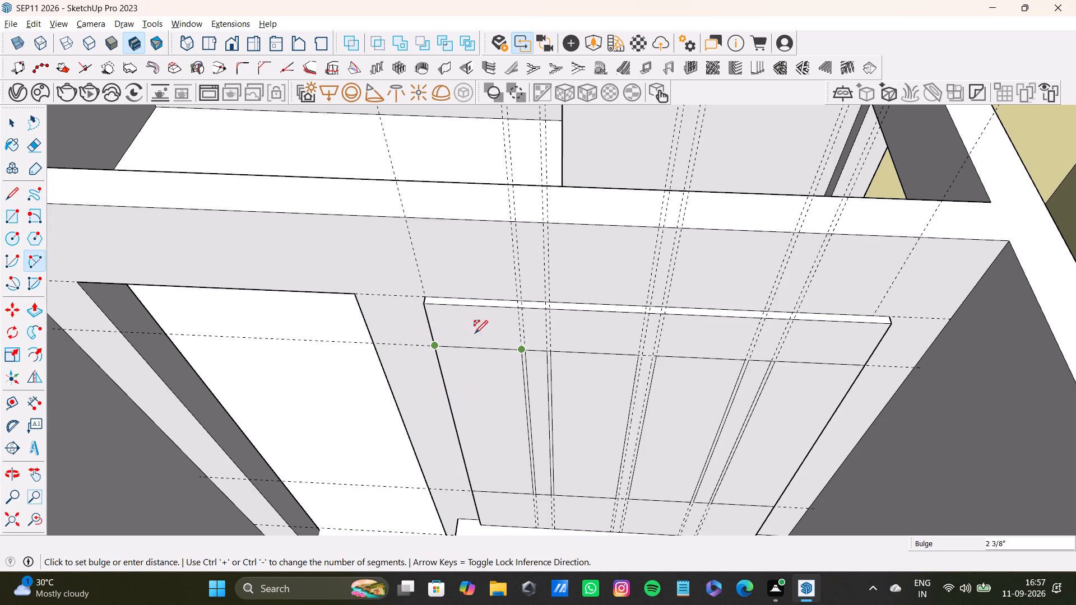
pyautogui.click(463, 323)
# Draw a half-round arc spanning 3" below the bottom edge of the first narrow strip.
pyautogui.scroll(5, 520, 379)
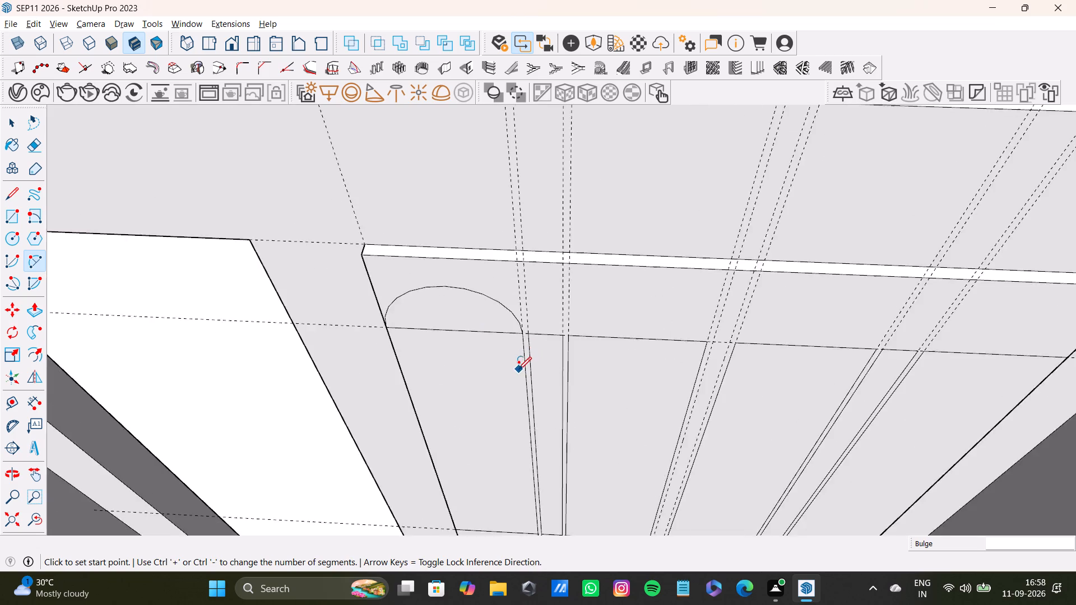
pyautogui.scroll(2, 518, 370)
pyautogui.scroll(-14, 516, 379)
pyautogui.scroll(12, 527, 480)
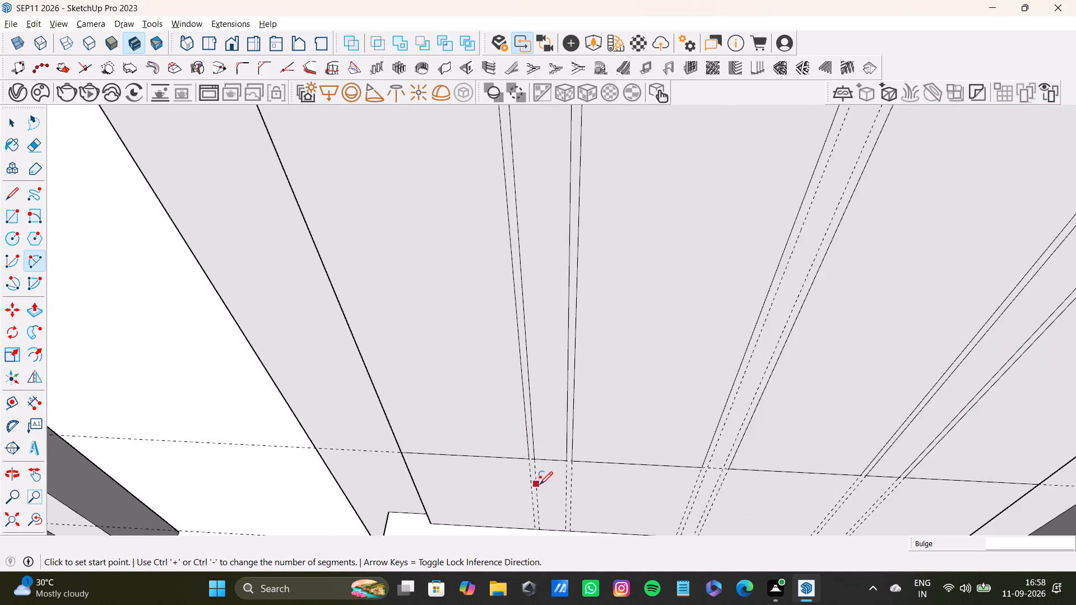
pyautogui.moveTo(540, 479); pyautogui.dragTo(537, 425, button='middle')
pyautogui.scroll(6, 523, 379)
pyautogui.click(532, 357)
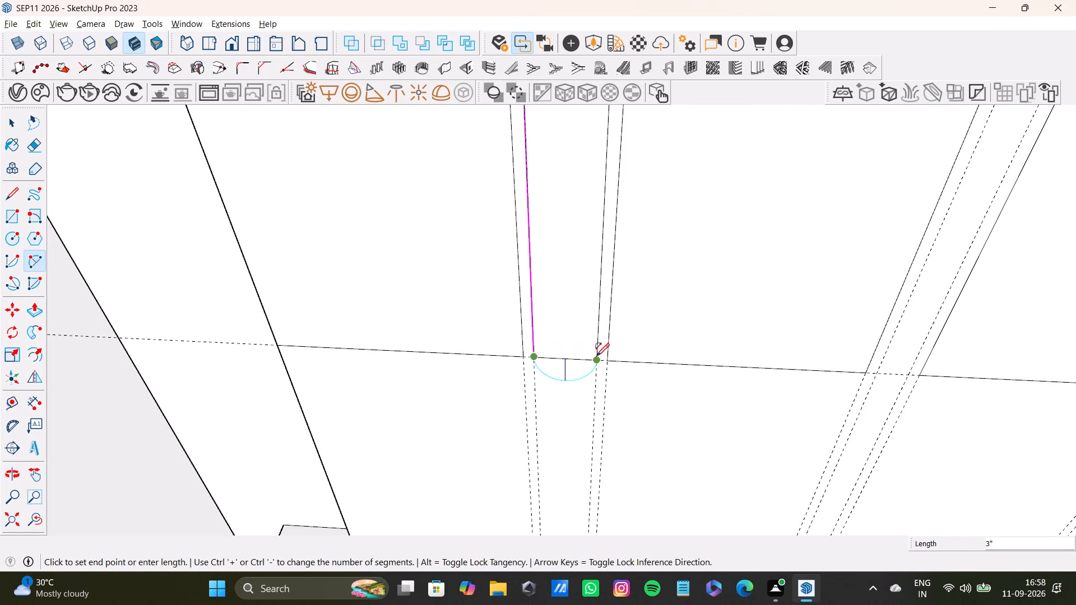
pyautogui.click(600, 356)
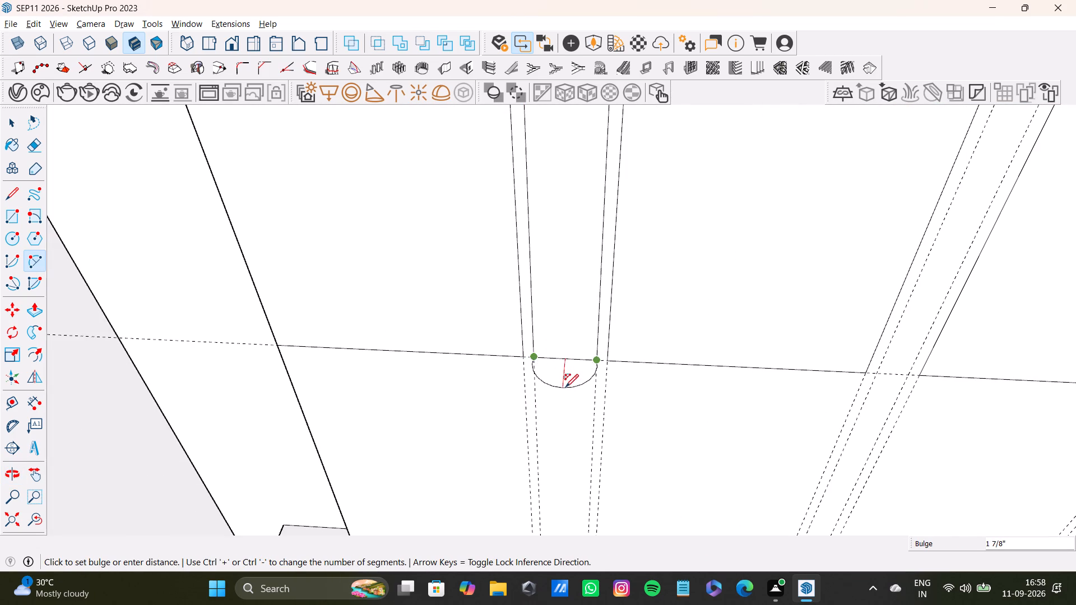
pyautogui.moveTo(577, 386); pyautogui.dragTo(445, 268, button='middle')
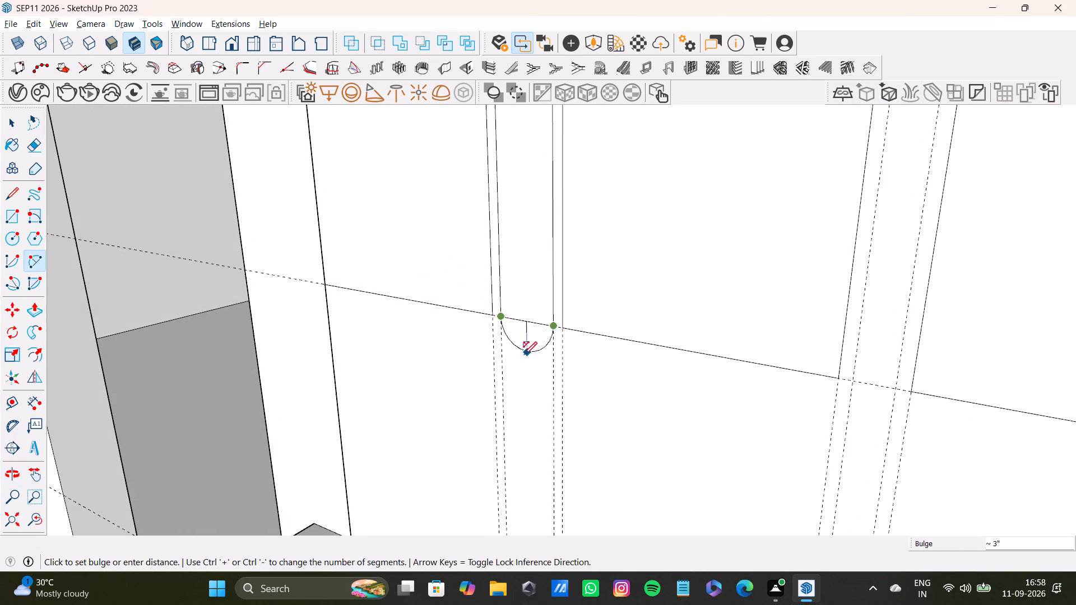
pyautogui.click(528, 355)
# Draw a half-round arc spanning 1' above the top edge of the second wide rectangle.
pyautogui.scroll(-8, 523, 399)
pyautogui.moveTo(520, 424); pyautogui.dragTo(664, 407, button='middle')
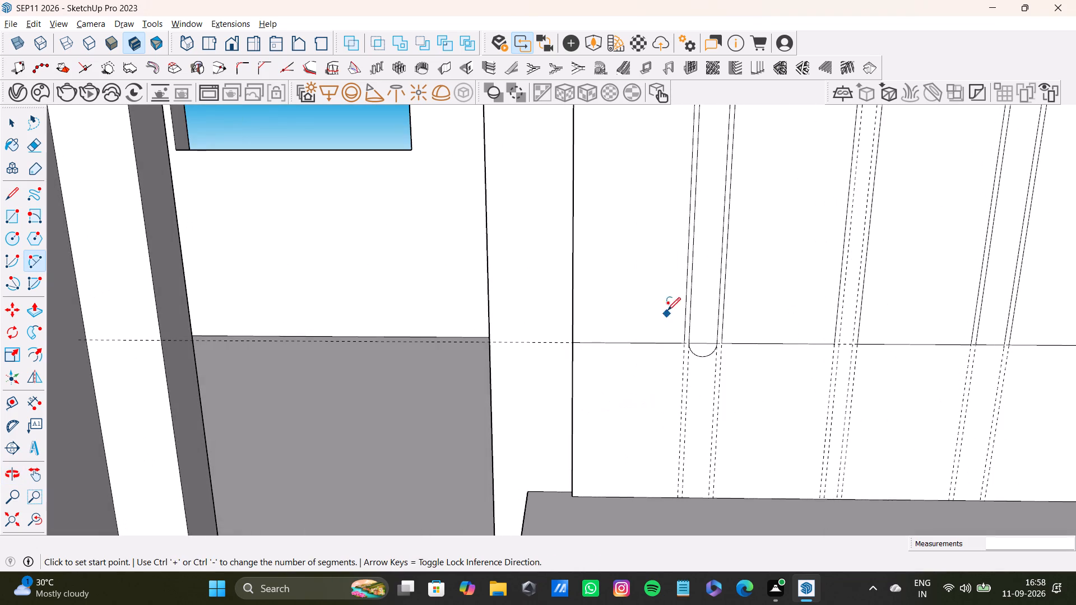
pyautogui.scroll(-7, 652, 304)
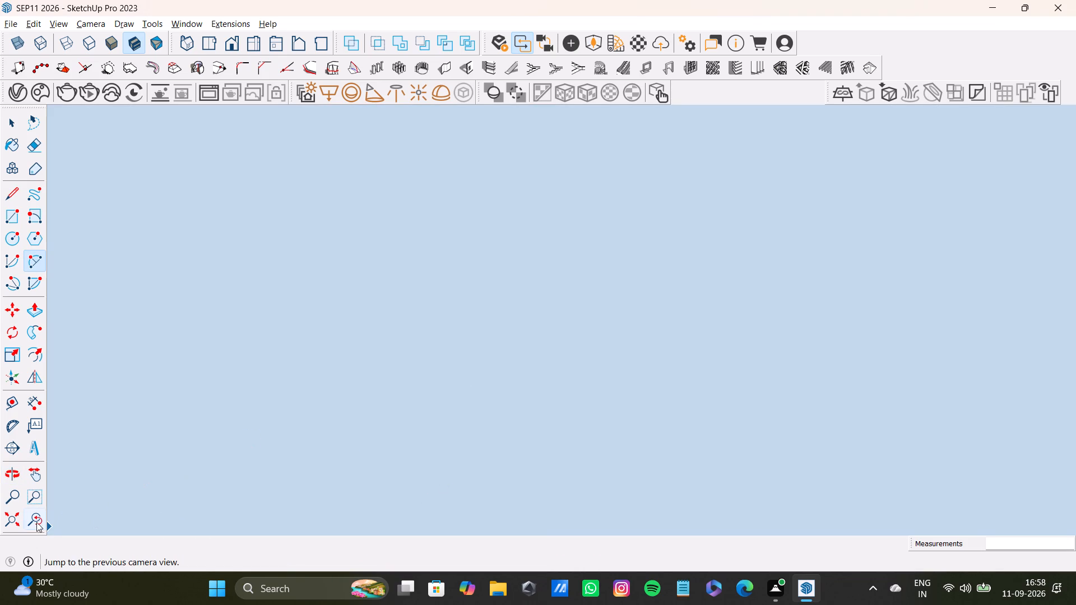
pyautogui.click(36, 522)
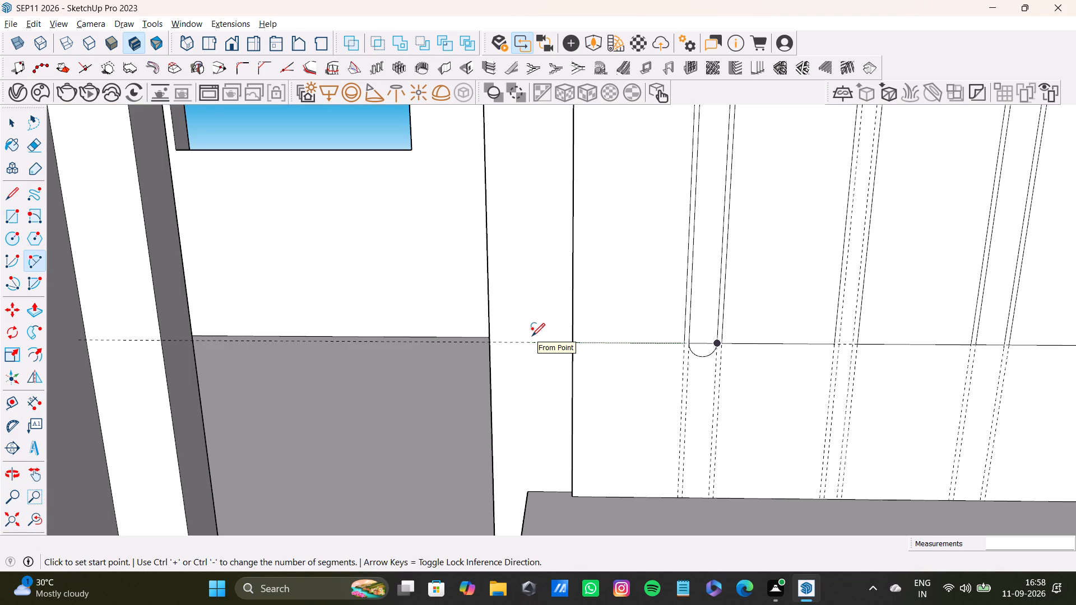
pyautogui.keyDown('shift'); pyautogui.moveTo(660, 278); pyautogui.dragTo(474, 524, button='middle'); pyautogui.keyUp('shift')
pyautogui.scroll(-3, 596, 266)
pyautogui.keyDown('shift'); pyautogui.moveTo(587, 276); pyautogui.dragTo(567, 374, button='middle'); pyautogui.keyUp('shift')
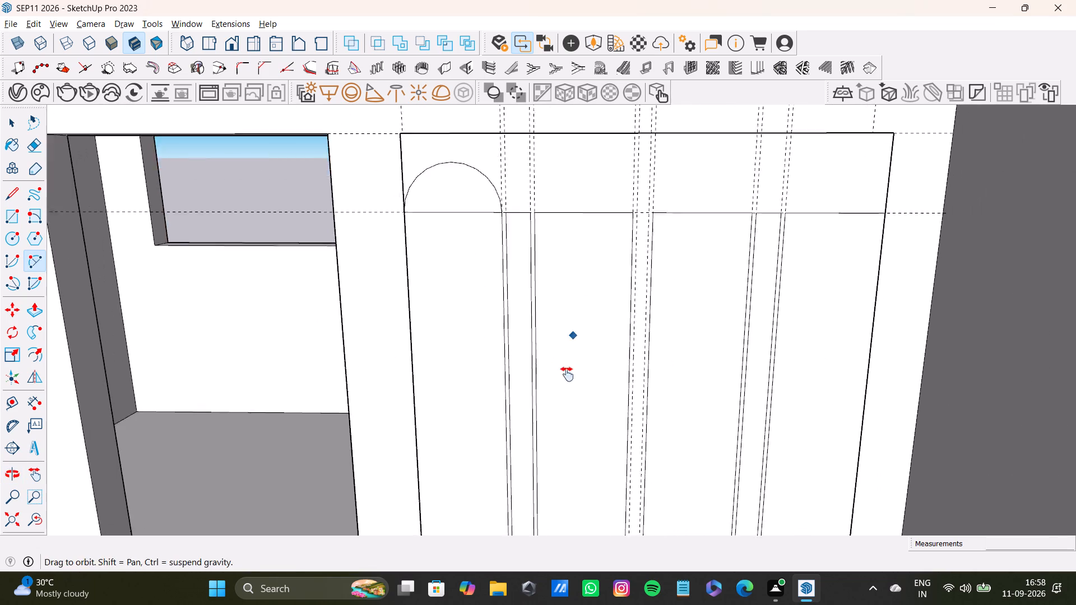
pyautogui.keyDown('shift'); pyautogui.moveTo(567, 374); pyautogui.dragTo(559, 422, button='middle'); pyautogui.keyUp('shift')
pyautogui.scroll(5, 542, 315)
pyautogui.moveTo(507, 287); pyautogui.dragTo(521, 287)
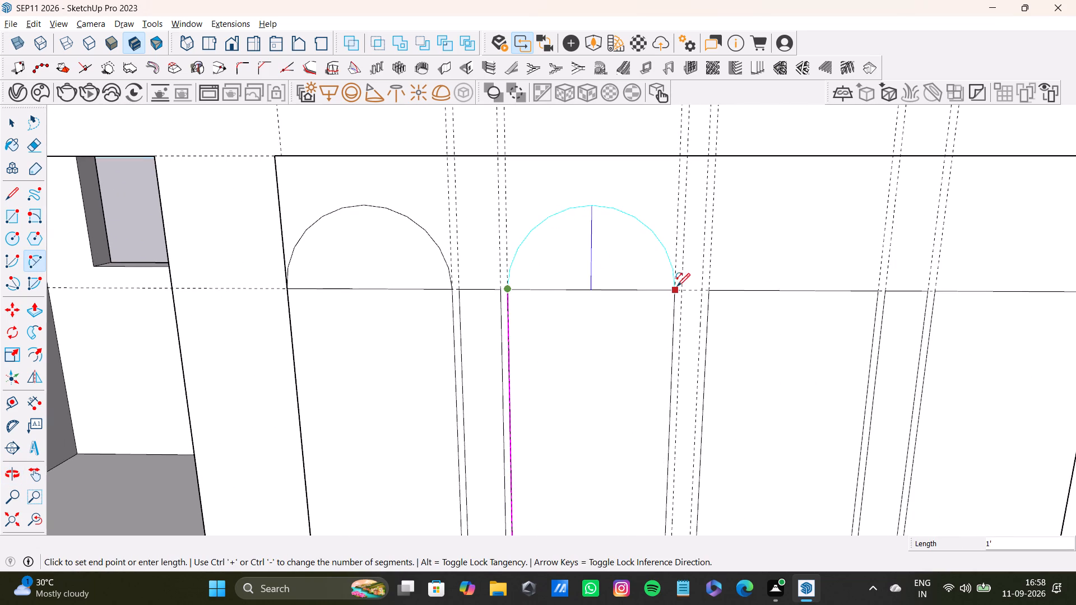
pyautogui.click(677, 286)
pyautogui.click(545, 209)
# Draw a half-round two-point arc below the bottom edge of the third wide rectangle, spanning its full width.
pyautogui.scroll(-3, 641, 337)
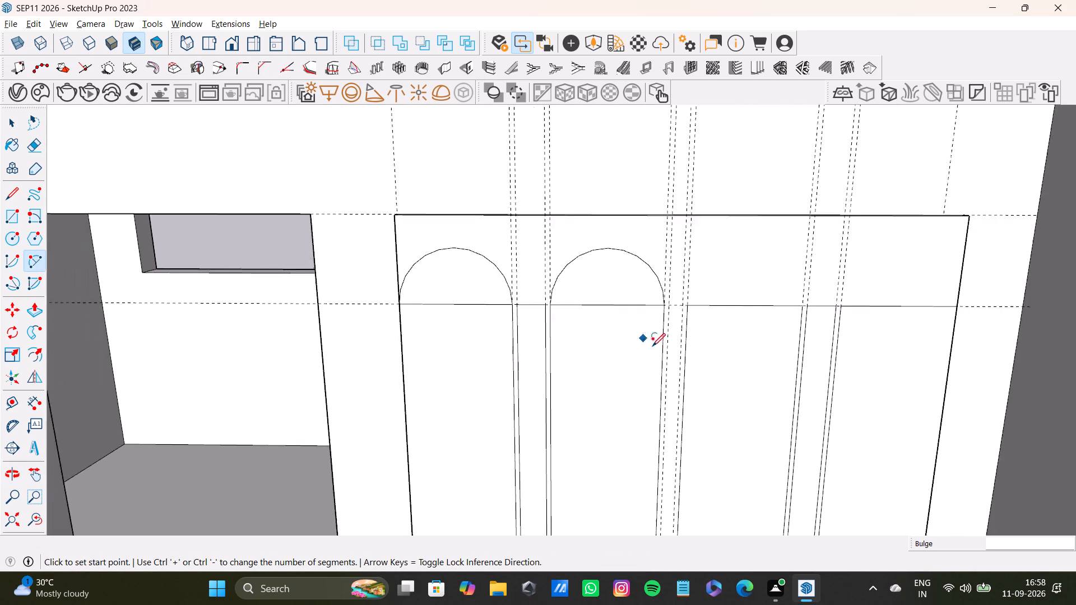
pyautogui.scroll(-4, 652, 346)
pyautogui.keyDown('shift'); pyautogui.moveTo(616, 387); pyautogui.dragTo(556, 185, button='middle'); pyautogui.keyUp('shift')
pyautogui.scroll(-2, 628, 329)
pyautogui.moveTo(627, 387); pyautogui.dragTo(569, 324, button='middle')
pyautogui.scroll(9, 565, 370)
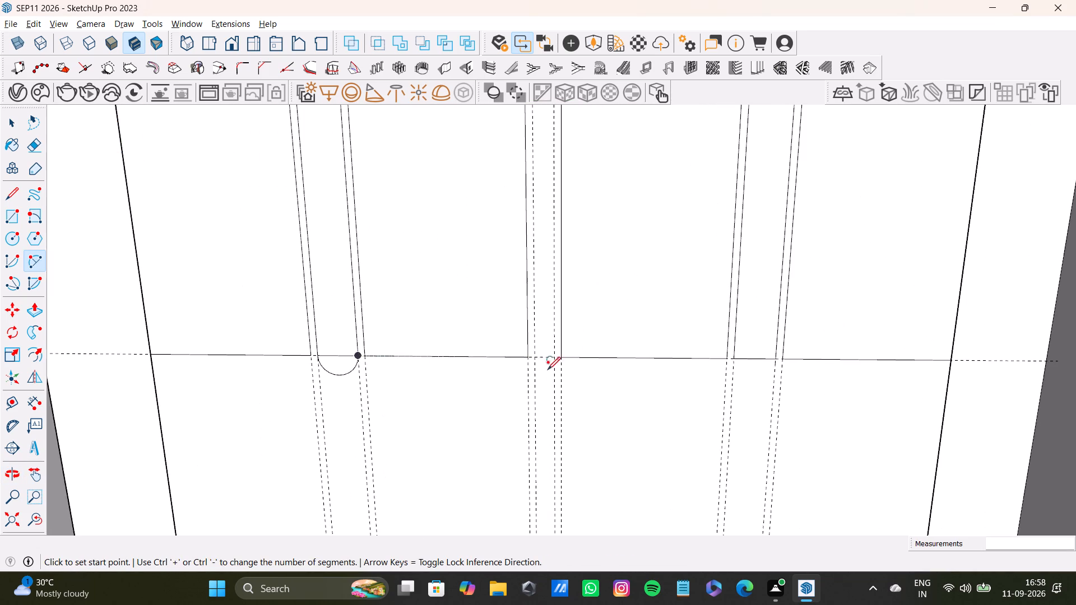
pyautogui.click(562, 352)
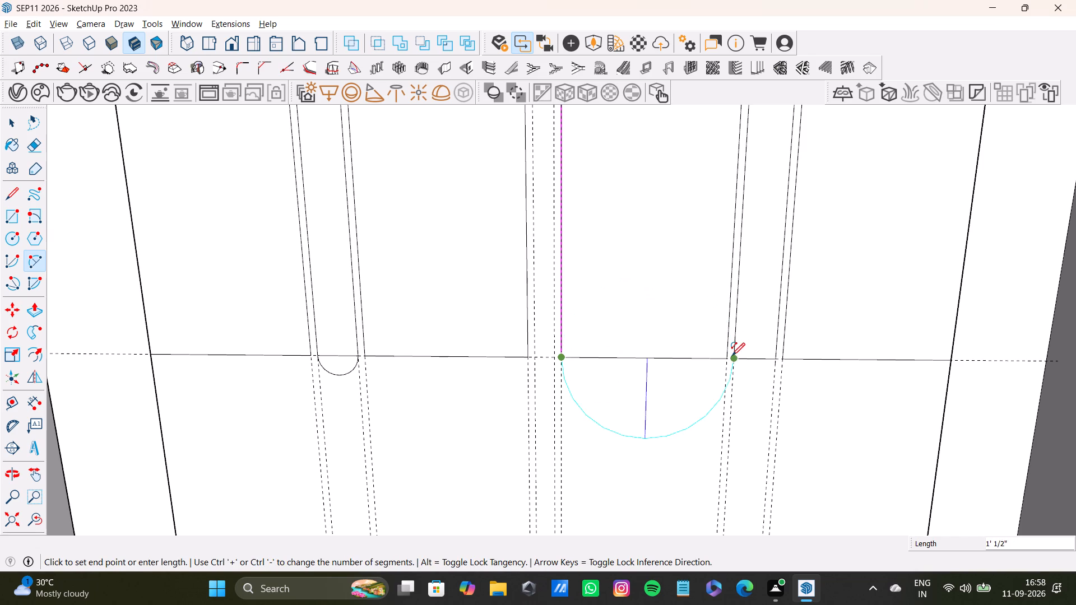
pyautogui.click(723, 357)
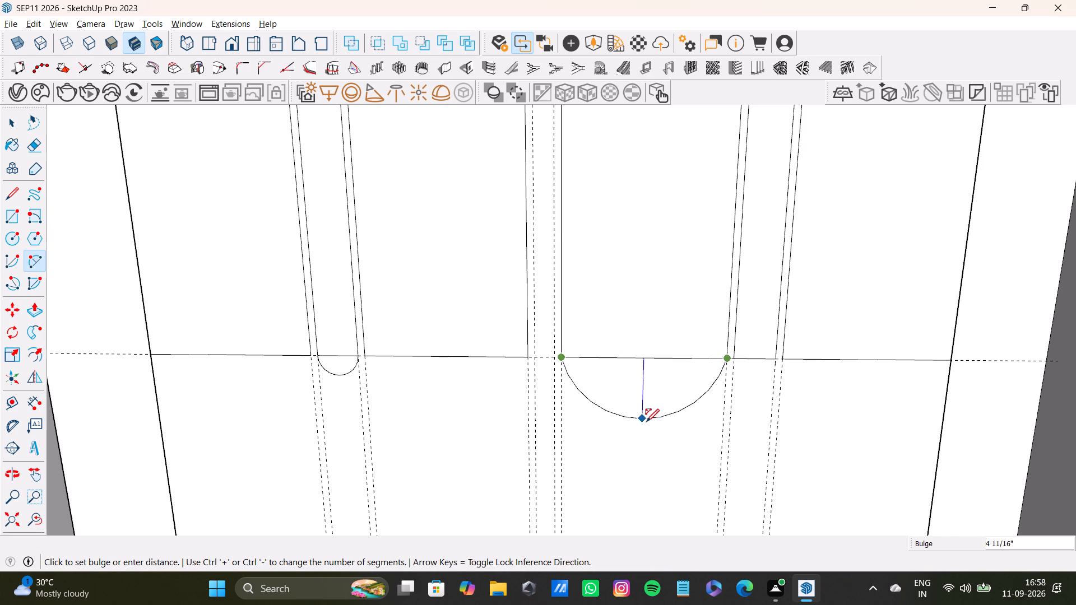
pyautogui.click(644, 424)
# Draw a half-round arc above the top edge of the narrow strip between the last two wide rectangles.
pyautogui.scroll(-4, 646, 420)
pyautogui.keyDown('shift'); pyautogui.scroll(1, 688, 395); pyautogui.keyUp('shift')
pyautogui.keyDown('shift'); pyautogui.moveTo(684, 394); pyautogui.dragTo(651, 460, button='middle'); pyautogui.keyUp('shift')
pyautogui.scroll(3, 676, 430)
pyautogui.scroll(-4, 679, 410)
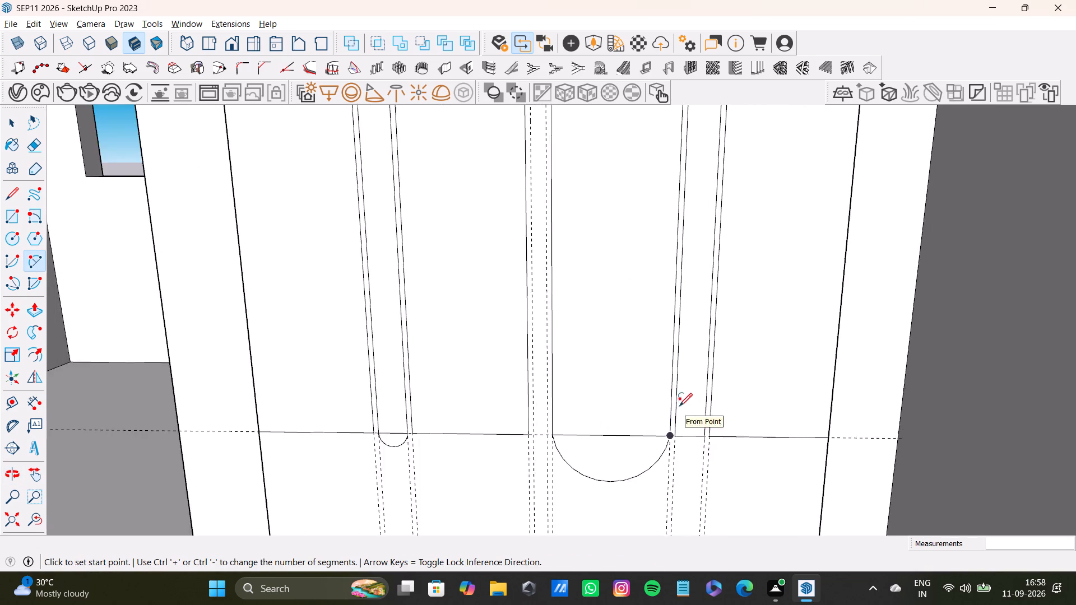
pyautogui.scroll(-3, 679, 406)
pyautogui.keyDown('shift'); pyautogui.moveTo(663, 330); pyautogui.dragTo(632, 489, button='middle'); pyautogui.keyUp('shift')
pyautogui.scroll(5, 666, 244)
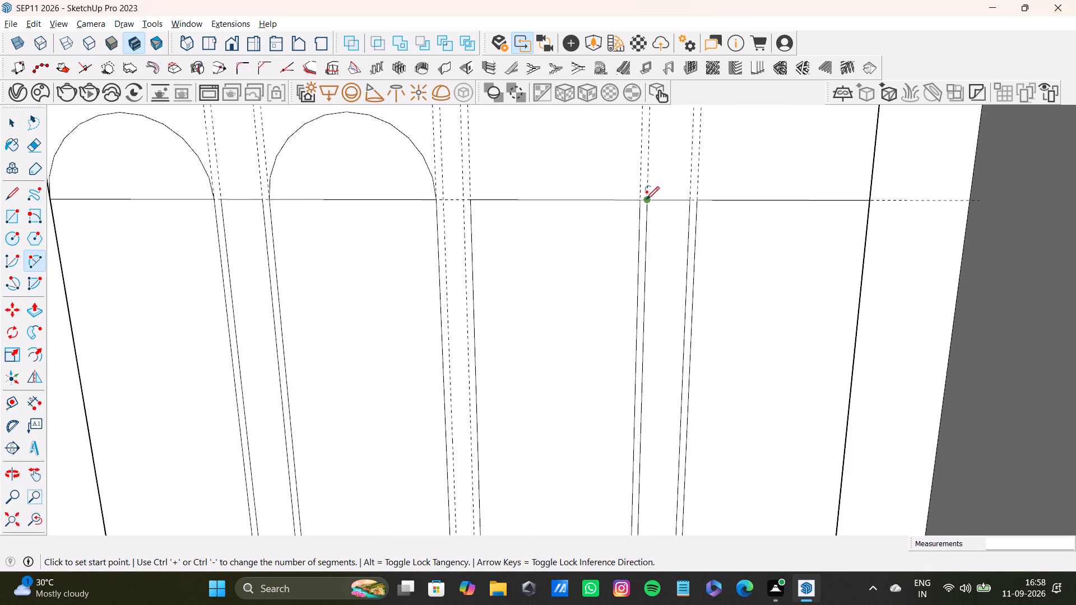
pyautogui.click(646, 199)
pyautogui.click(689, 203)
pyautogui.click(672, 176)
# Draw a half-round arc below the bottom edge of the last wide rectangle, ending at the panel's far edge.
pyautogui.scroll(-3, 674, 208)
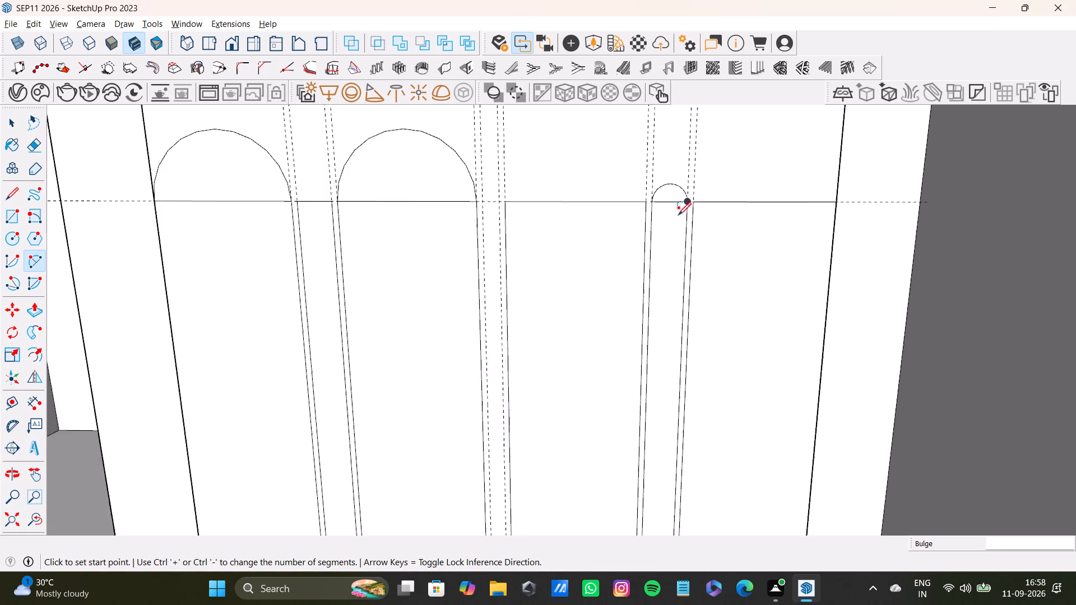
pyautogui.scroll(-7, 686, 216)
pyautogui.keyDown('shift'); pyautogui.moveTo(709, 337); pyautogui.dragTo(696, 215, button='middle'); pyautogui.keyUp('shift')
pyautogui.scroll(4, 693, 367)
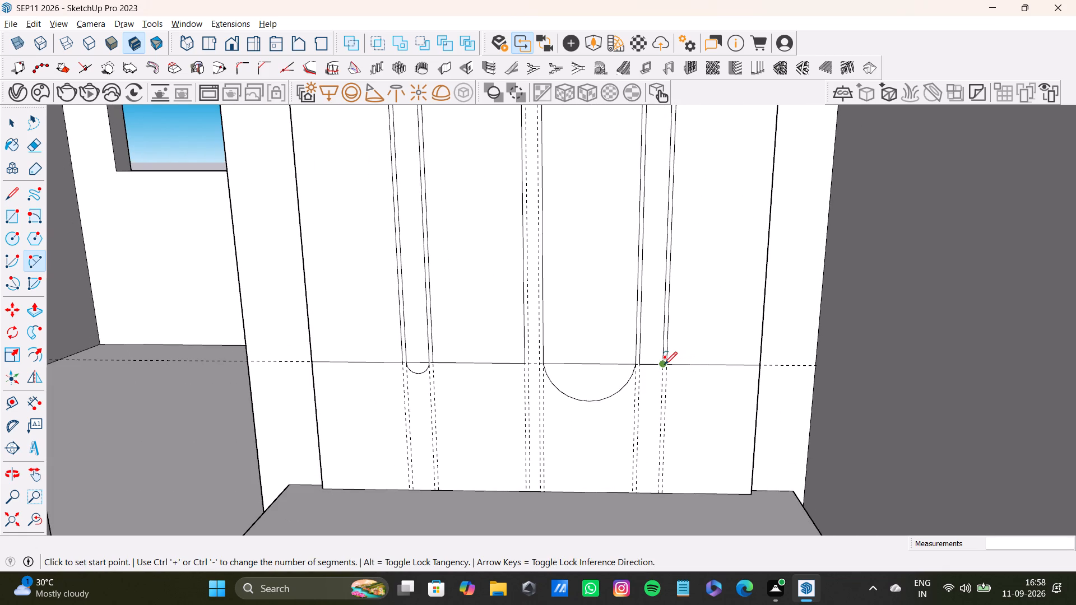
pyautogui.moveTo(669, 363); pyautogui.dragTo(678, 362)
pyautogui.click(756, 365)
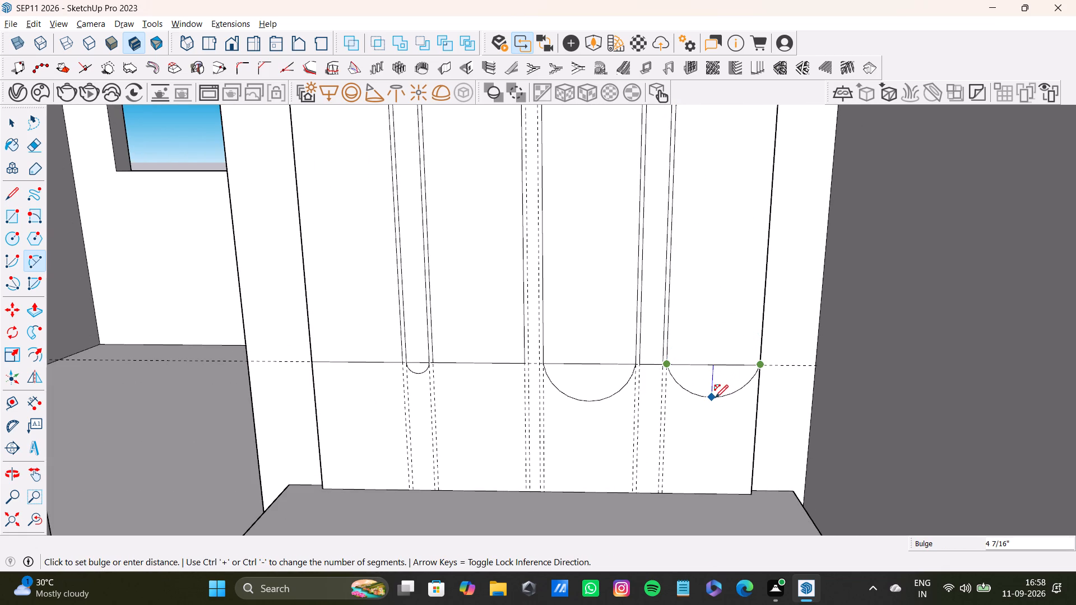
pyautogui.click(715, 398)
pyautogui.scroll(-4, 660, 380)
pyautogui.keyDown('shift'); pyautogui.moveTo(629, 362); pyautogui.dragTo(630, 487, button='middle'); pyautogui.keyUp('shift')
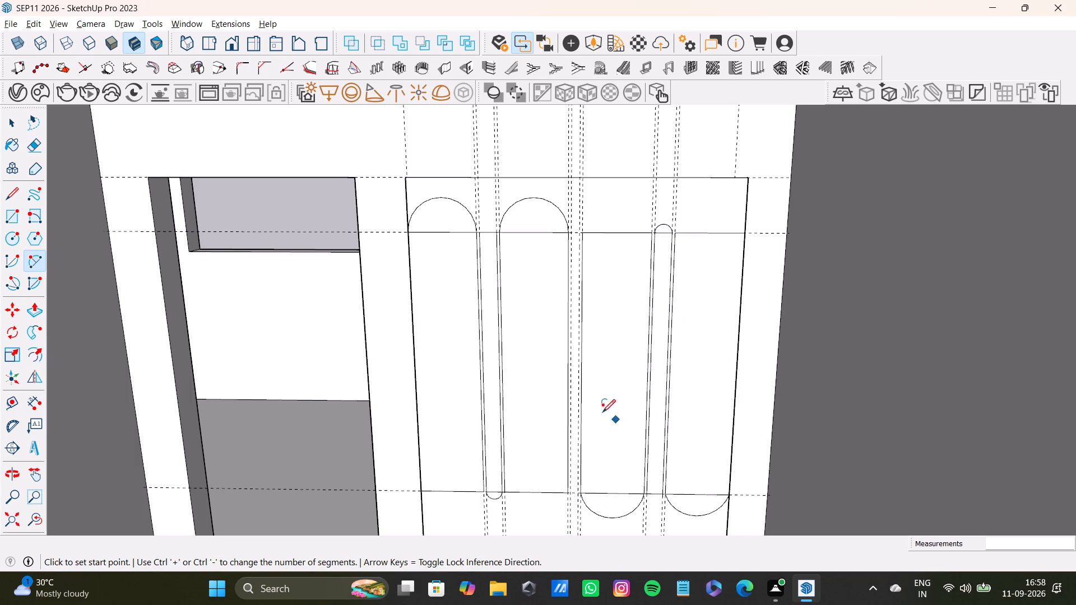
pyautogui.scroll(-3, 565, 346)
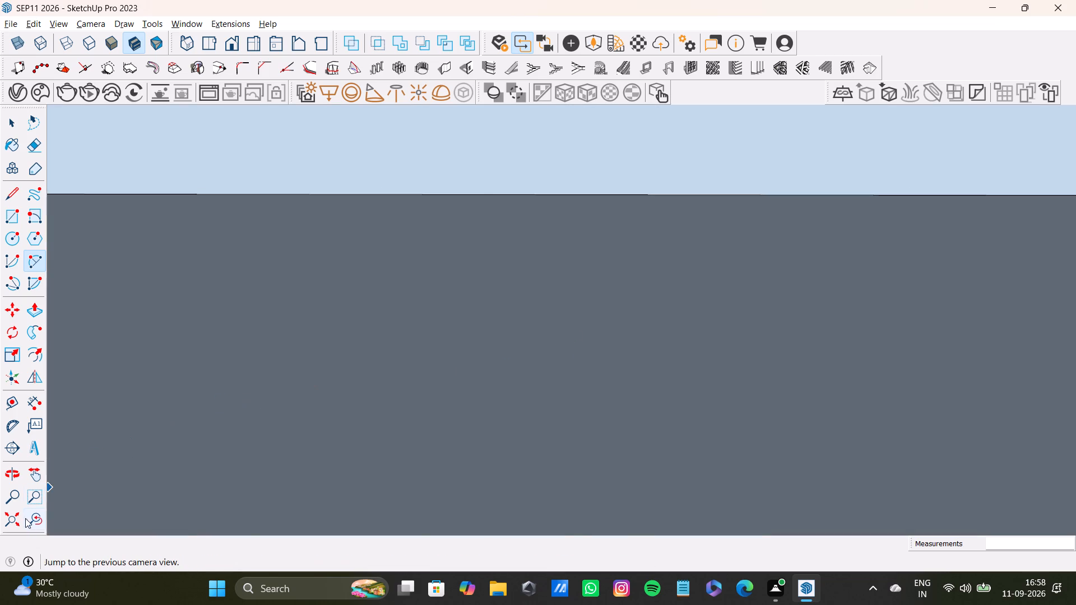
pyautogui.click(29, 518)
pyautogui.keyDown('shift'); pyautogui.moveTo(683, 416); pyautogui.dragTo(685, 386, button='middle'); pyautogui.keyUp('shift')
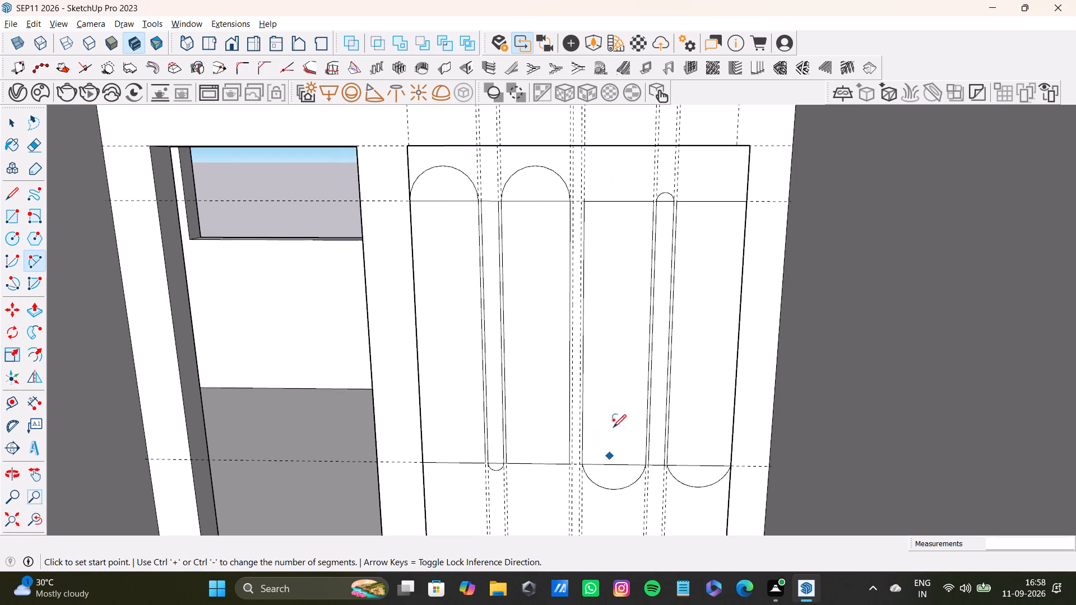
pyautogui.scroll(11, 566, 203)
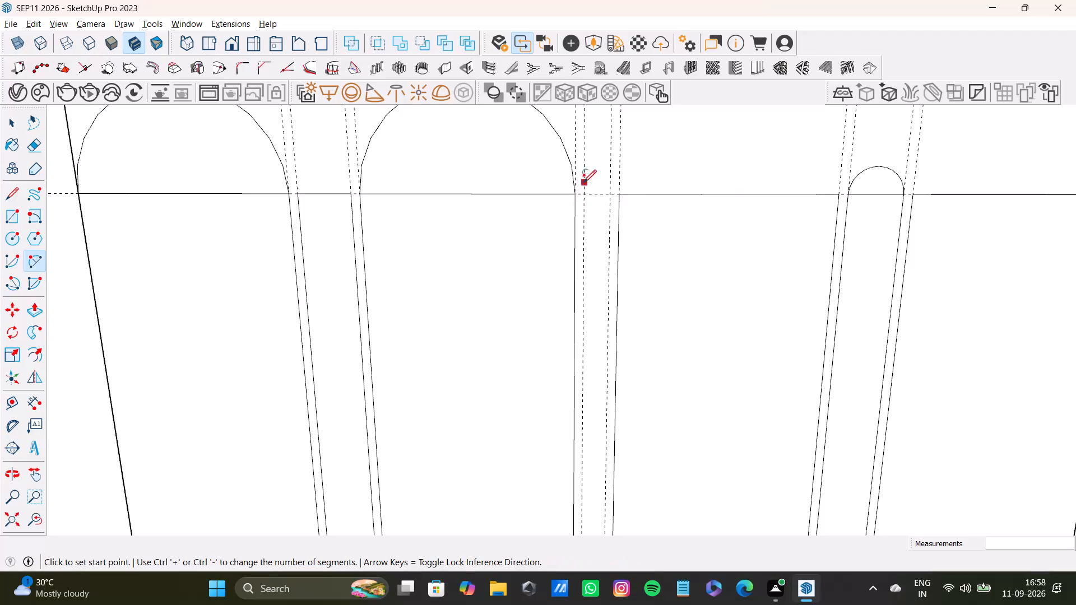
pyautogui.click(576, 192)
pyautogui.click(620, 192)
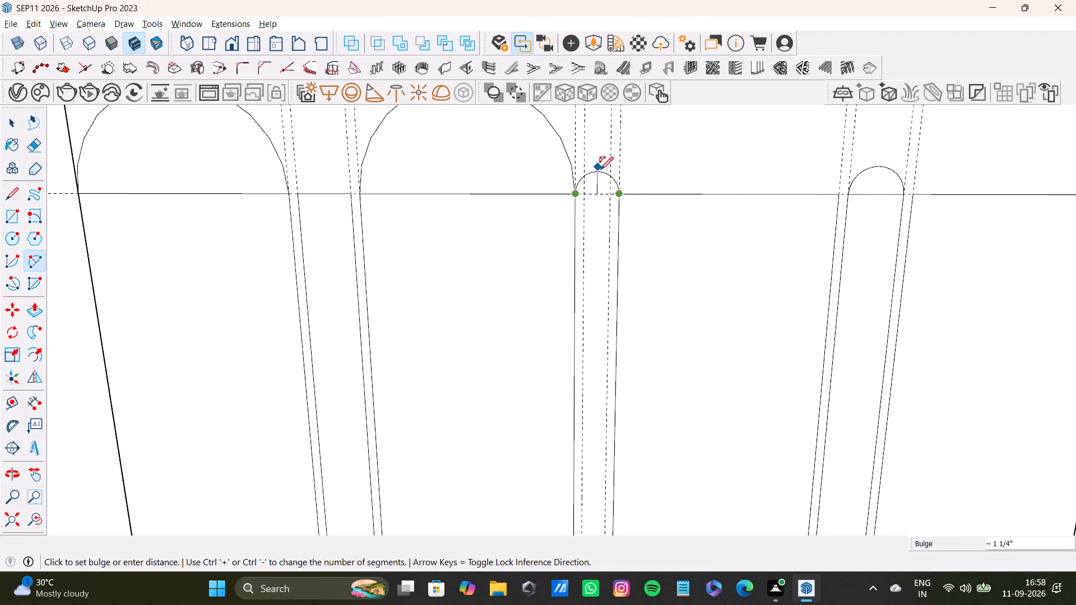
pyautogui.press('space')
# Delete the straight edges beneath the top arches of the first two wide sections, merging each arch with its rectangle.
pyautogui.scroll(-7, 605, 199)
pyautogui.keyDown('shift'); pyautogui.moveTo(599, 251); pyautogui.dragTo(595, 152, button='middle'); pyautogui.keyUp('shift')
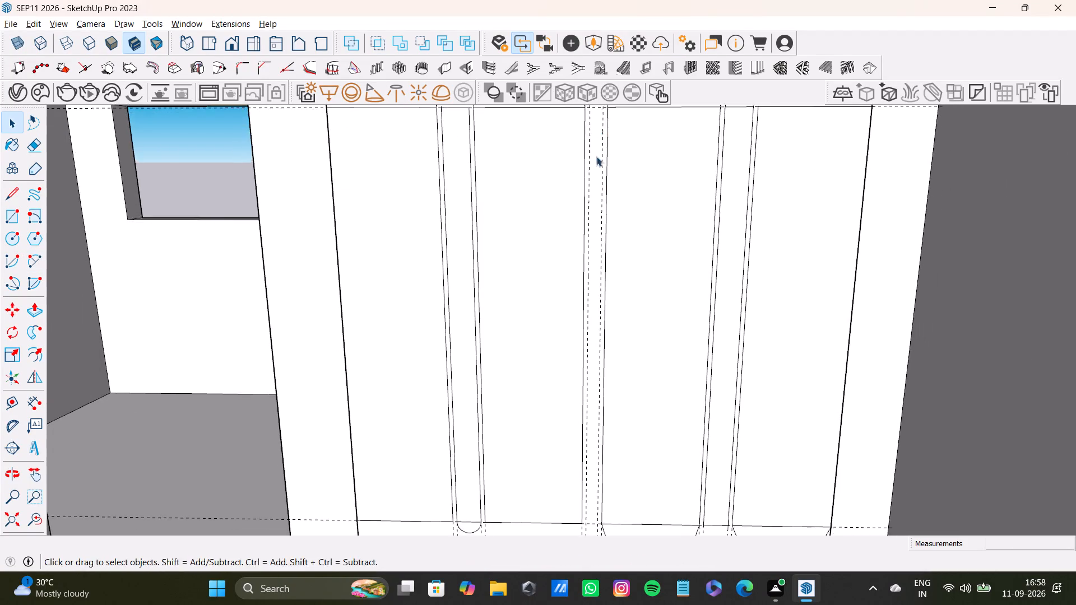
pyautogui.scroll(-3, 611, 263)
pyautogui.moveTo(611, 333); pyautogui.dragTo(611, 245, button='middle')
pyautogui.keyDown('shift'); pyautogui.moveTo(614, 292); pyautogui.dragTo(599, 355, button='middle'); pyautogui.keyUp('shift')
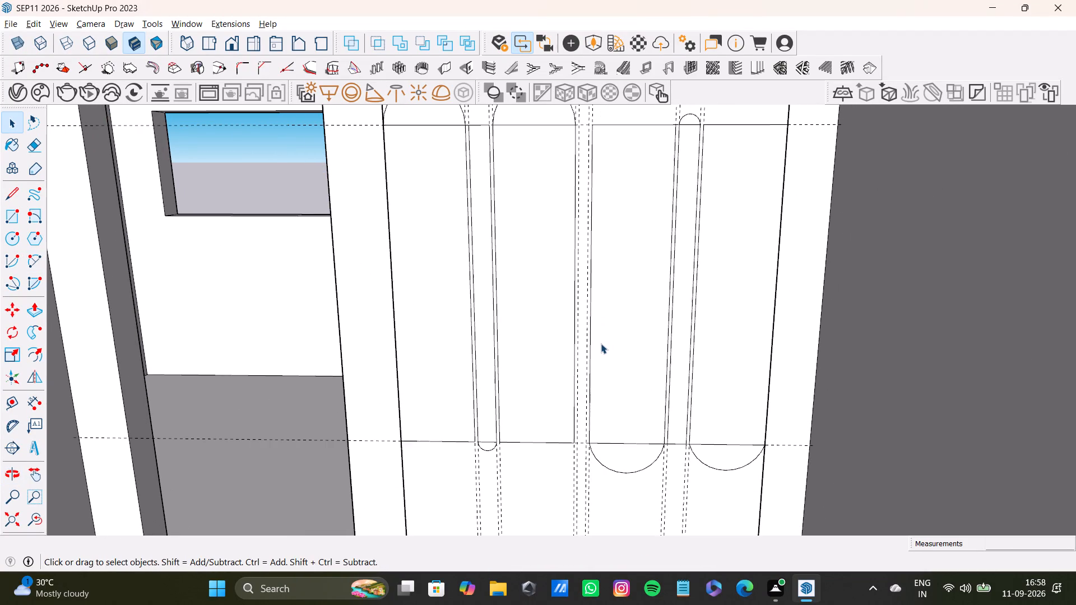
pyautogui.moveTo(594, 331); pyautogui.dragTo(586, 371, button='middle')
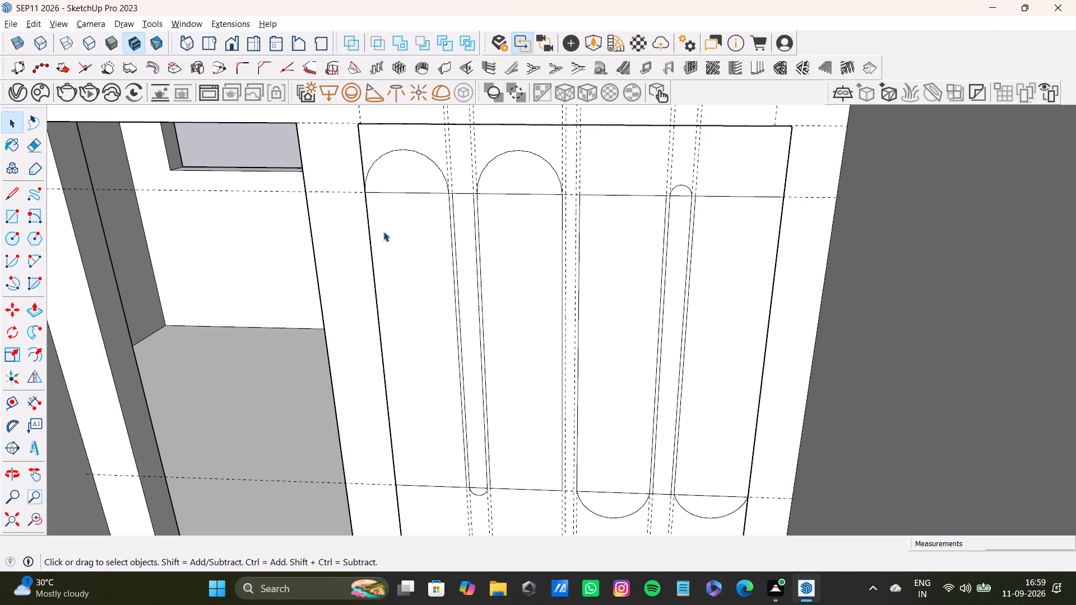
pyautogui.click(406, 178)
pyautogui.click(411, 192)
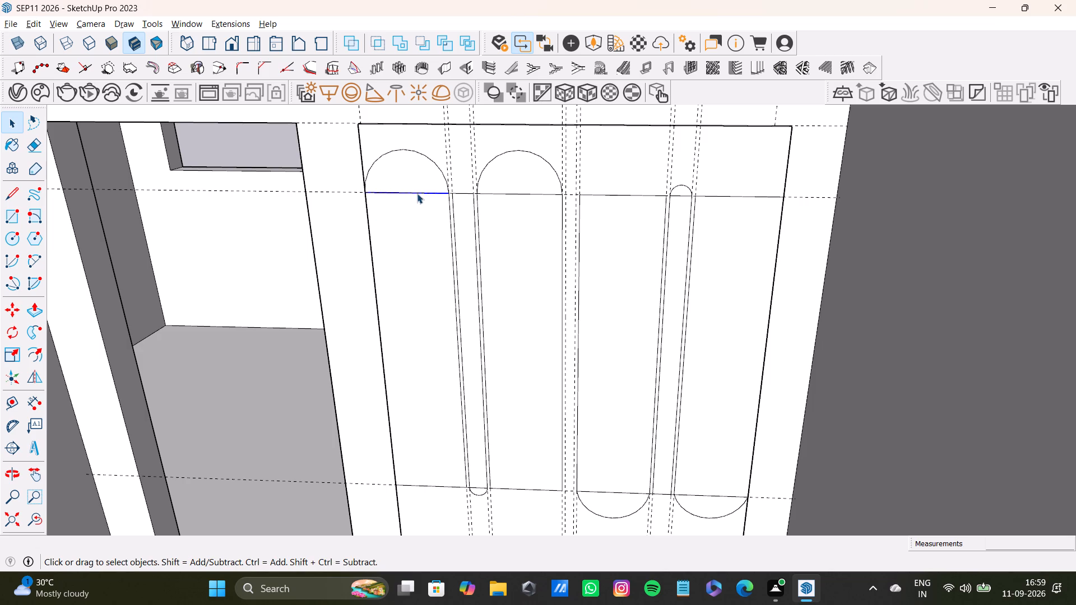
pyautogui.press('Delete')
pyautogui.click(517, 195)
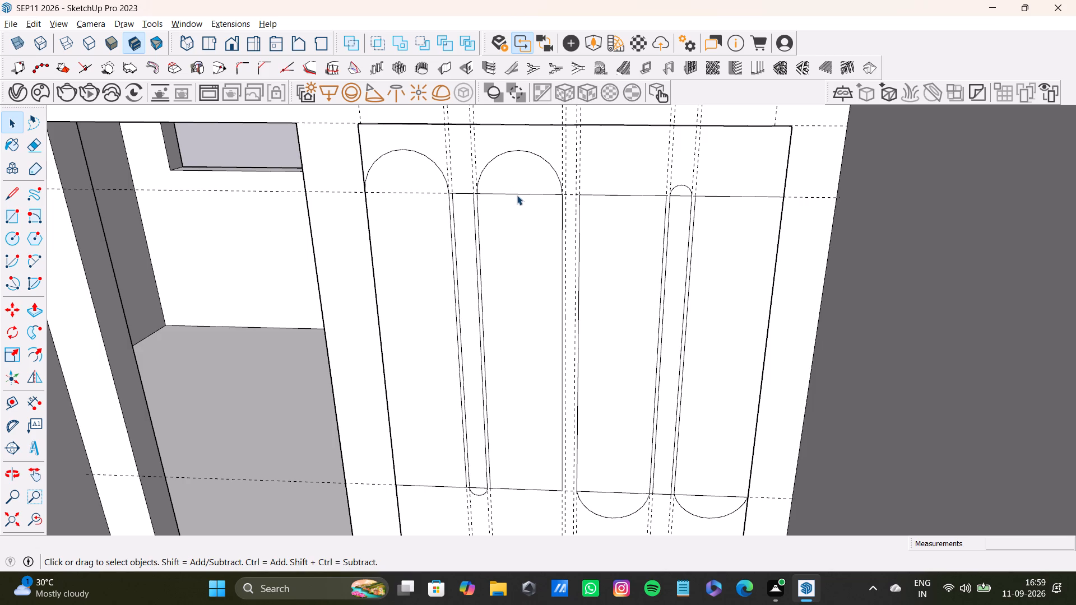
pyautogui.press('Delete')
# Delete the straight edges above the bottom arcs of the first narrow strip and the third wide section.
pyautogui.scroll(3, 490, 487)
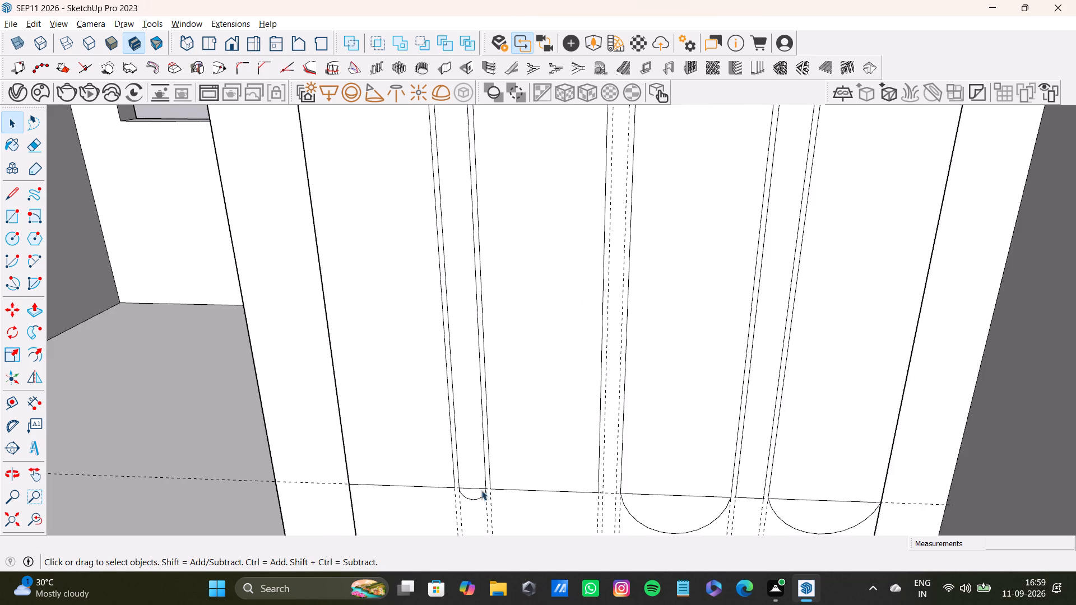
pyautogui.scroll(4, 481, 490)
pyautogui.click(473, 486)
pyautogui.press('Delete')
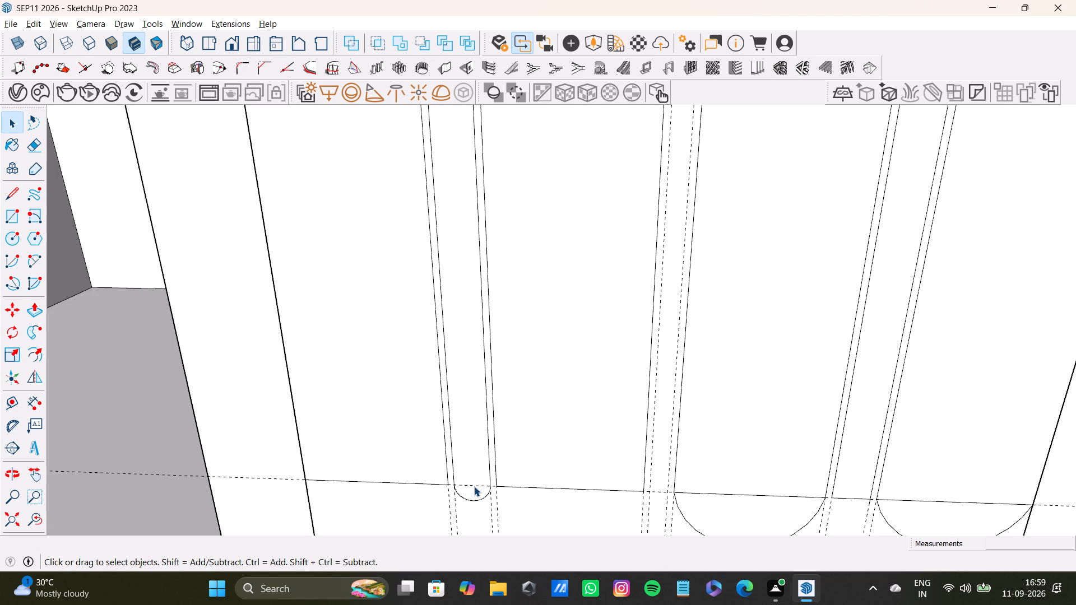
pyautogui.click(725, 494)
pyautogui.press('Delete')
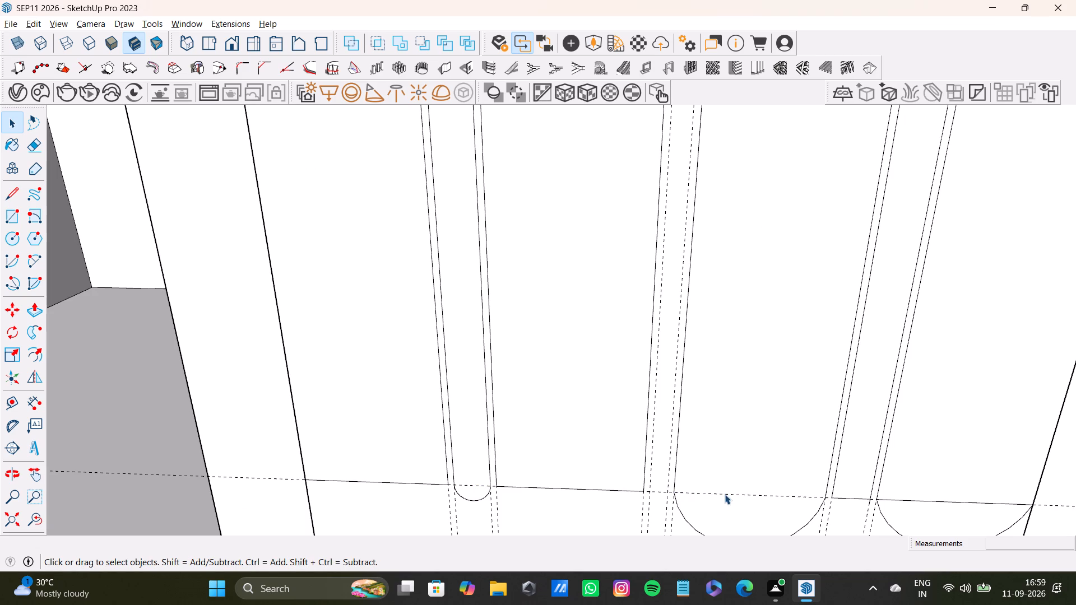
# Delete the straight edges separating the second narrow strip from its top arc and the last wide section from its bottom arc.
pyautogui.scroll(-8, 733, 488)
pyautogui.scroll(5, 836, 161)
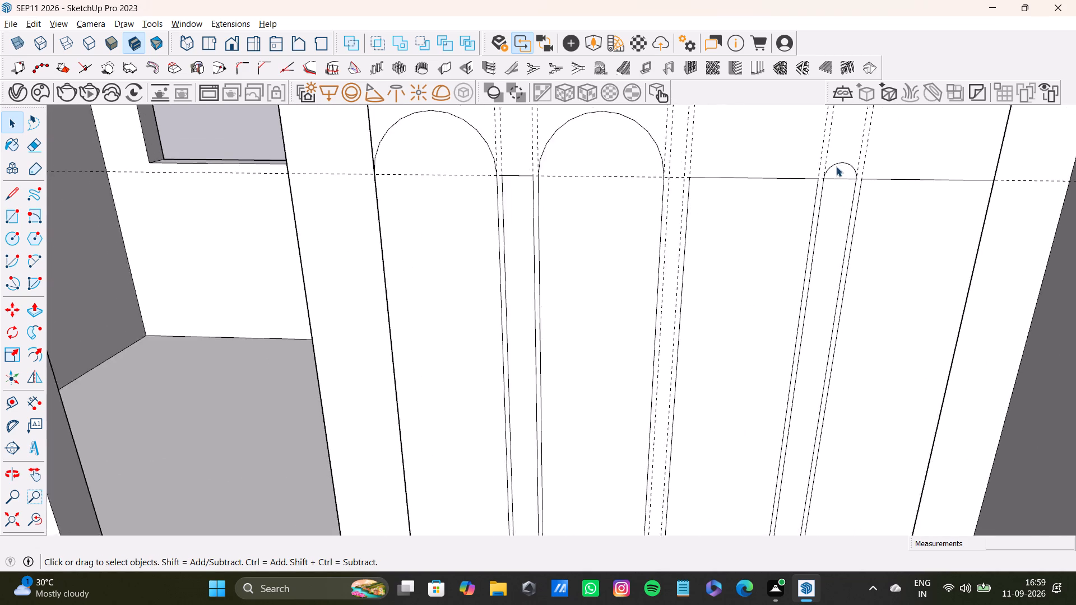
pyautogui.scroll(2, 836, 166)
pyautogui.click(845, 182)
pyautogui.press('Delete')
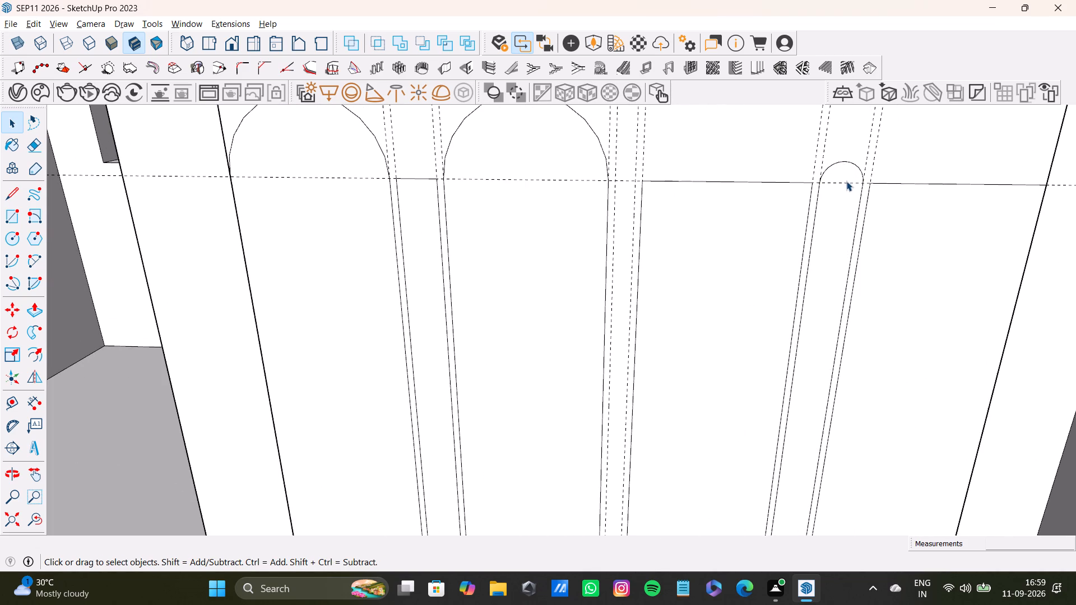
pyautogui.scroll(-6, 799, 280)
pyautogui.scroll(-4, 624, 292)
pyautogui.scroll(4, 702, 477)
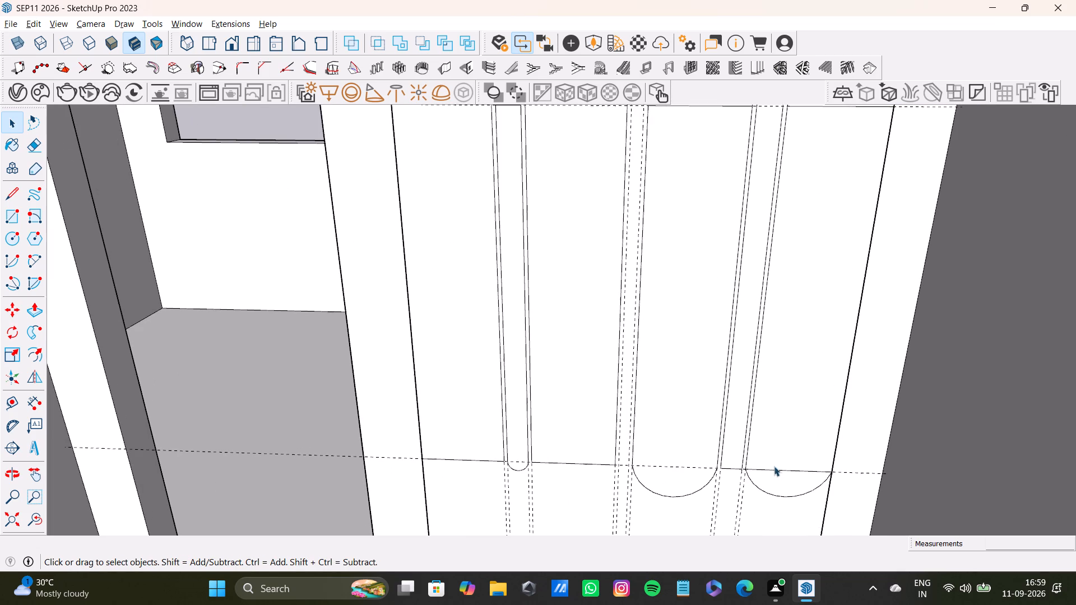
pyautogui.click(779, 470)
pyautogui.press('Delete')
# Push/Pull the doorway-side wide arched section out from the panel by about 2 5/16".
pyautogui.scroll(-1, 706, 384)
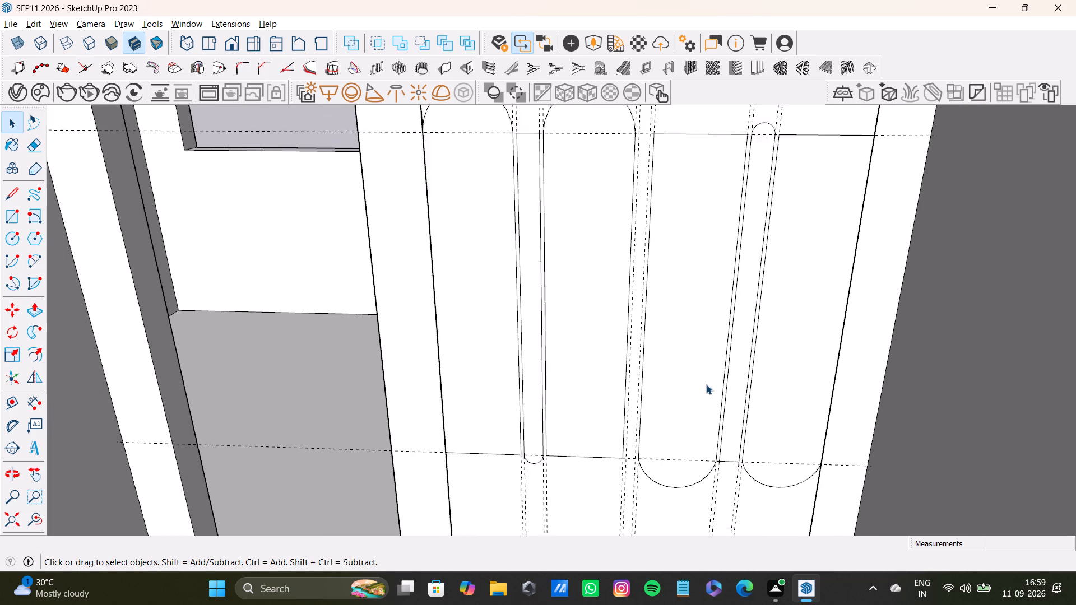
pyautogui.scroll(-3, 706, 384)
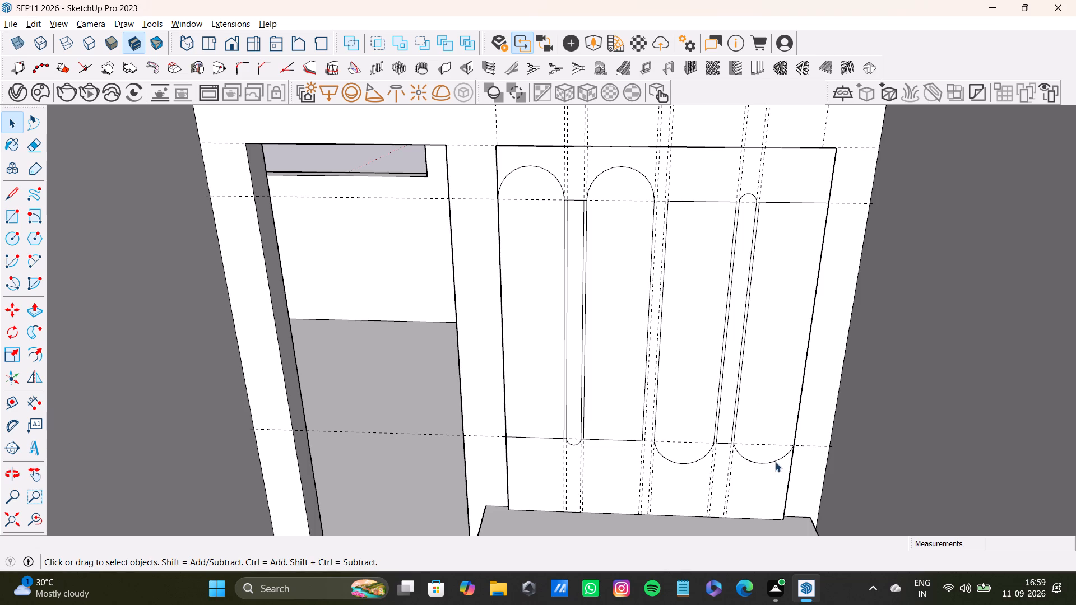
pyautogui.click(537, 243)
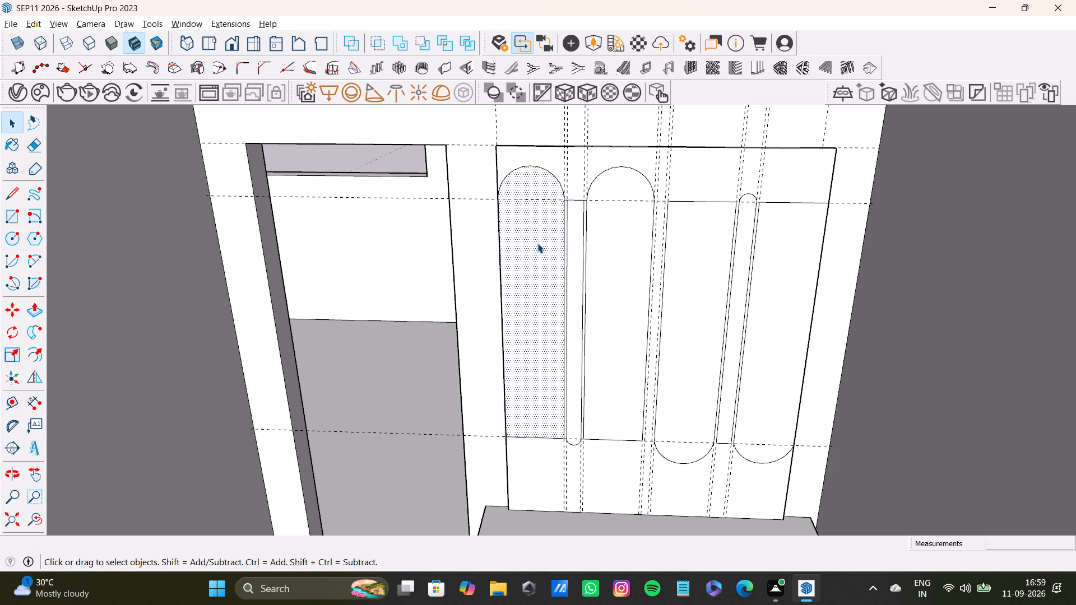
pyautogui.press('p')
pyautogui.click(537, 243)
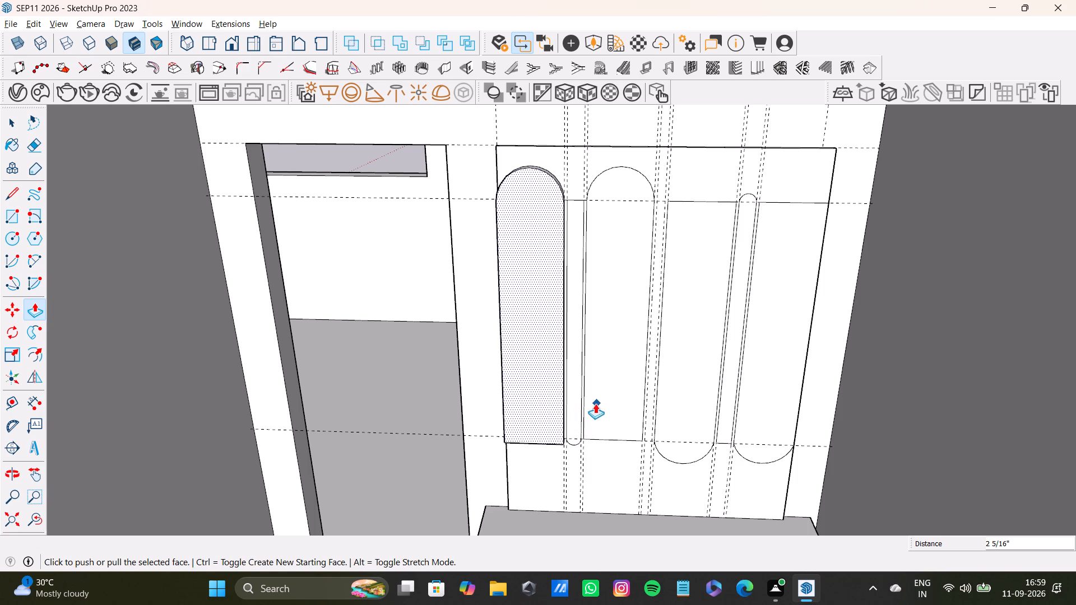
# Push/Pull the first narrow strip beside the raised arched section out from the panel by about 7/8".
pyautogui.scroll(6, 556, 421)
pyautogui.moveTo(572, 397); pyautogui.dragTo(489, 419, button='middle')
pyautogui.press('space')
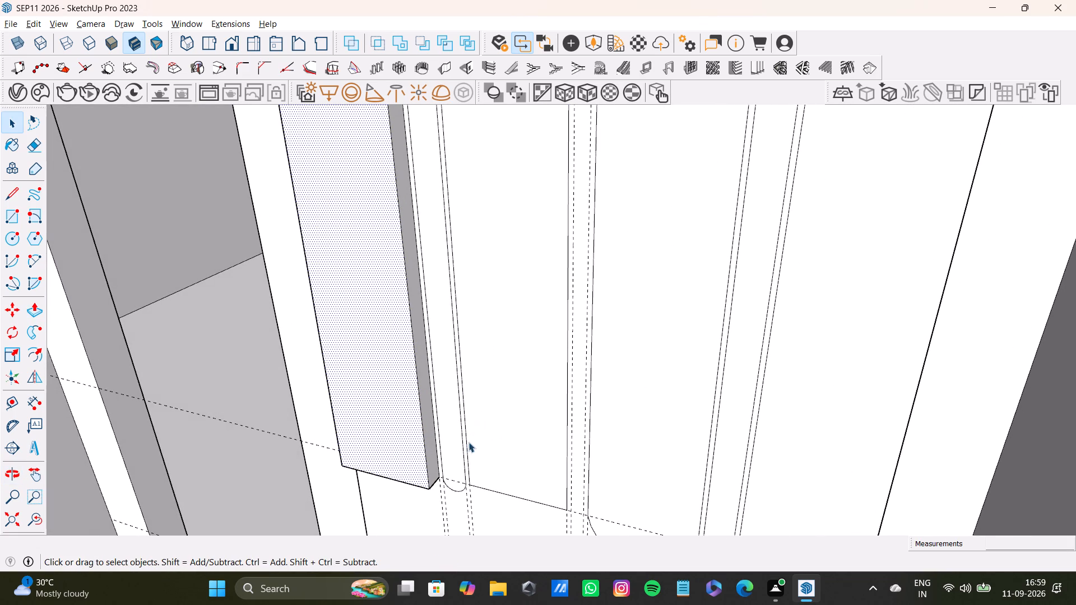
pyautogui.click(456, 451)
pyautogui.press('p')
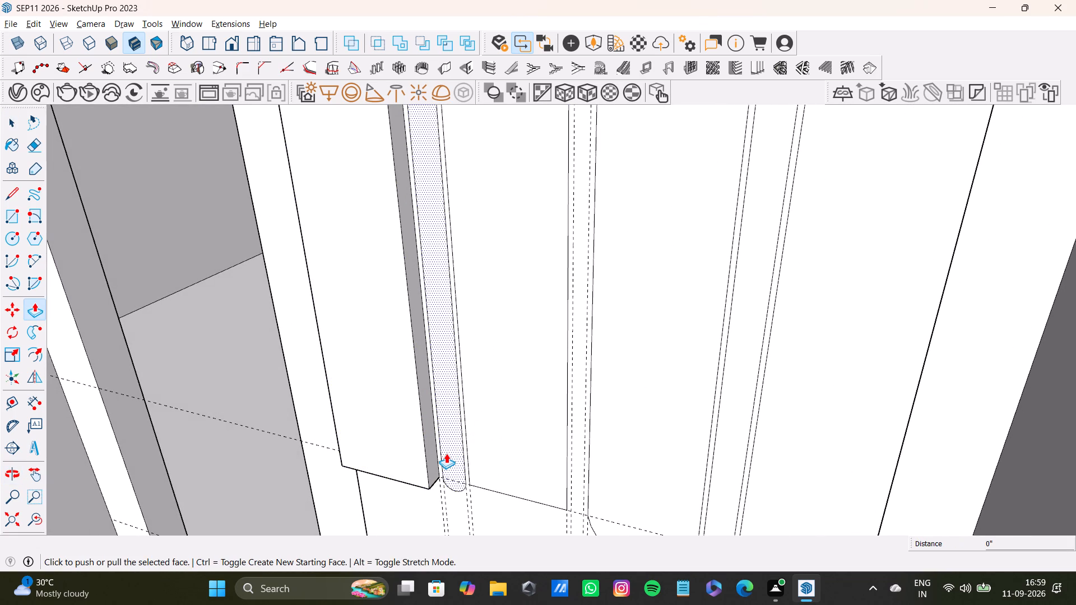
pyautogui.moveTo(446, 453); pyautogui.dragTo(442, 454)
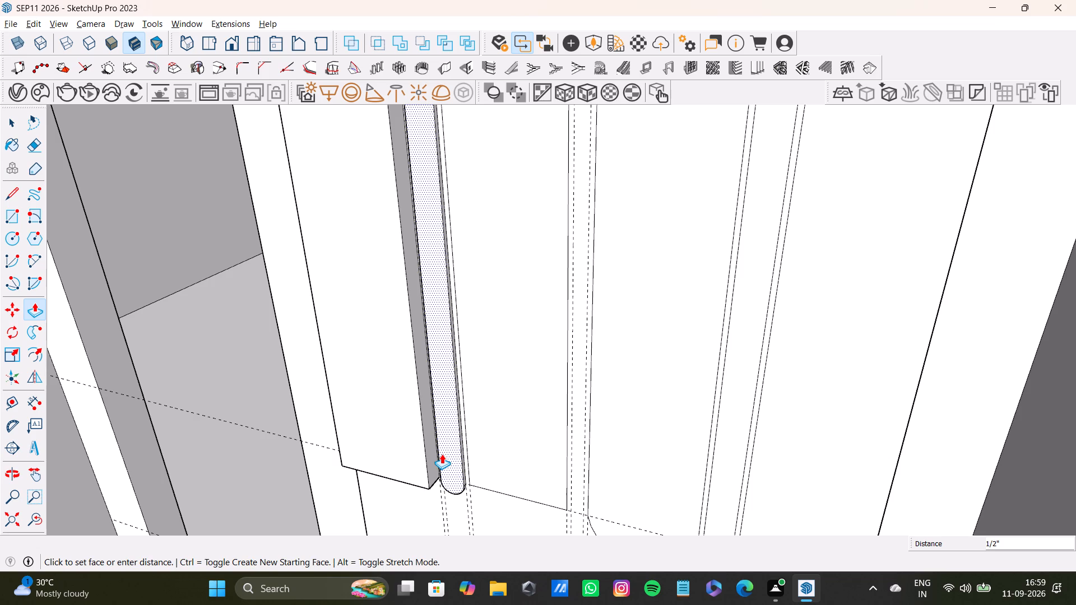
pyautogui.moveTo(442, 454); pyautogui.dragTo(440, 455)
# Pull the selected first narrow strip out a further 5/16".
pyautogui.moveTo(475, 506); pyautogui.dragTo(597, 496, button='middle')
pyautogui.scroll(-8, 599, 482)
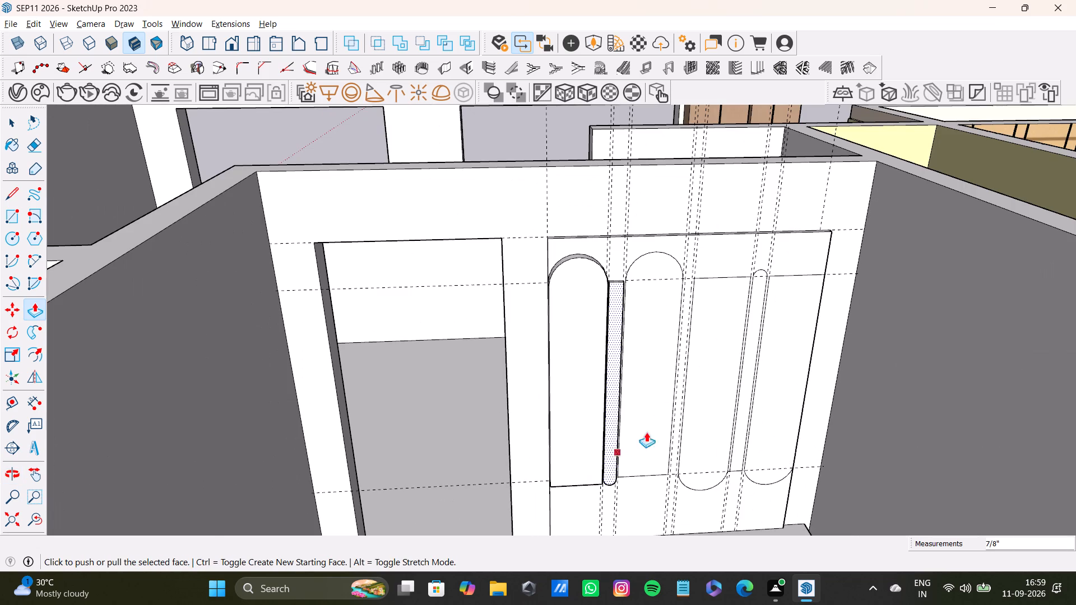
pyautogui.moveTo(657, 357); pyautogui.dragTo(646, 366)
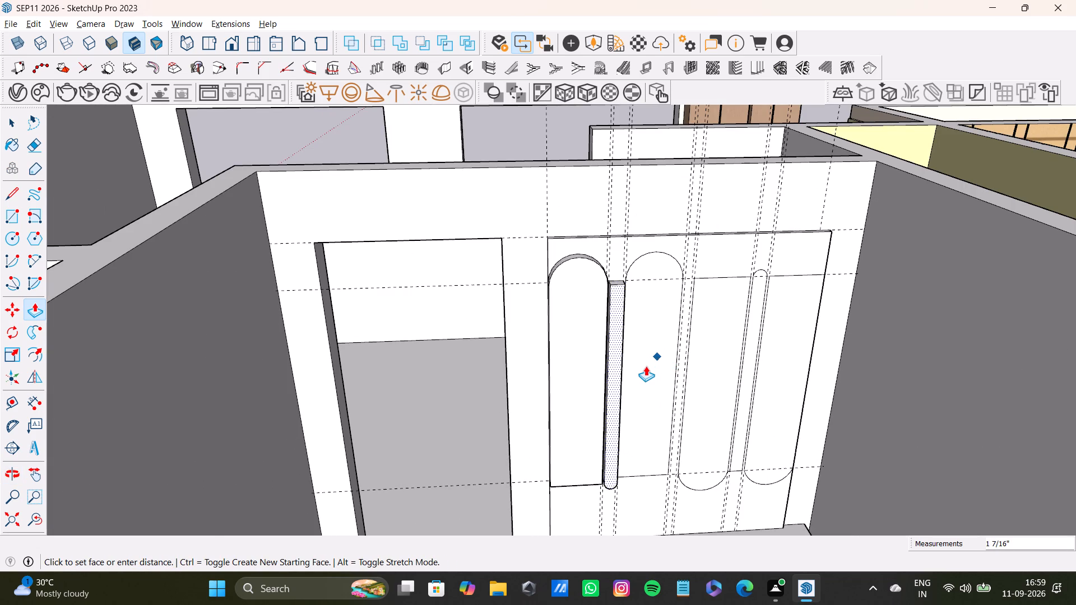
pyautogui.moveTo(646, 366); pyautogui.dragTo(644, 364)
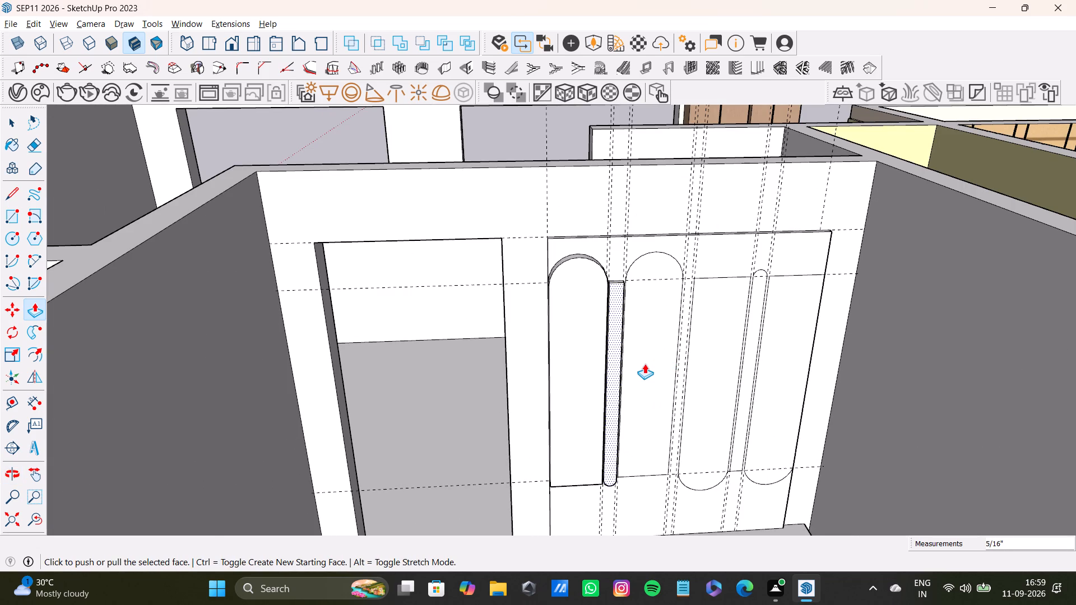
# Push/Pull the second wide arched section, beside the first narrow strip, out from the wall panel.
pyautogui.scroll(-2, 638, 364)
pyautogui.keyDown('shift'); pyautogui.moveTo(641, 357); pyautogui.dragTo(531, 385, button='middle'); pyautogui.keyUp('shift')
pyautogui.scroll(3, 530, 381)
pyautogui.press('space')
pyautogui.click(551, 356)
pyautogui.moveTo(562, 385); pyautogui.dragTo(527, 462, button='middle')
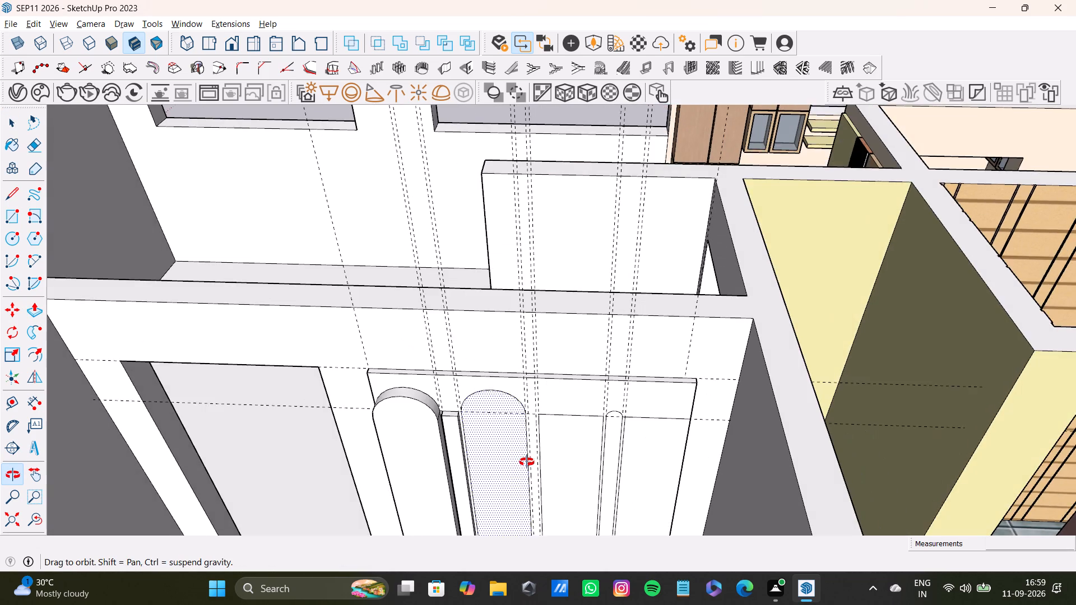
pyautogui.moveTo(527, 462); pyautogui.dragTo(518, 329, button='middle')
pyautogui.moveTo(503, 336); pyautogui.dragTo(491, 381, button='middle')
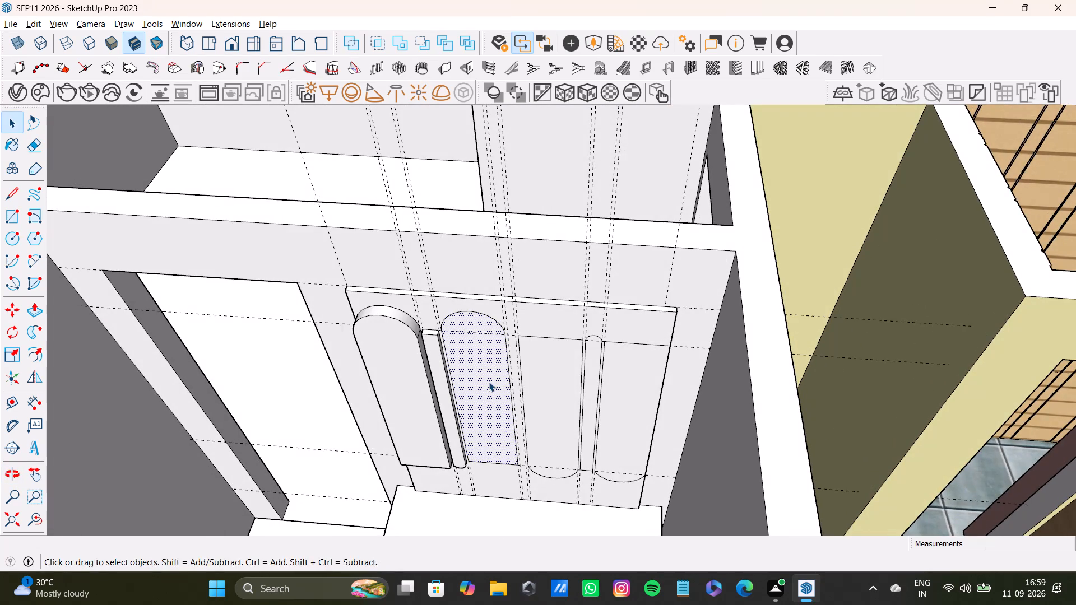
pyautogui.press('o')
pyautogui.moveTo(489, 383); pyautogui.dragTo(475, 381)
pyautogui.moveTo(462, 383); pyautogui.dragTo(467, 383)
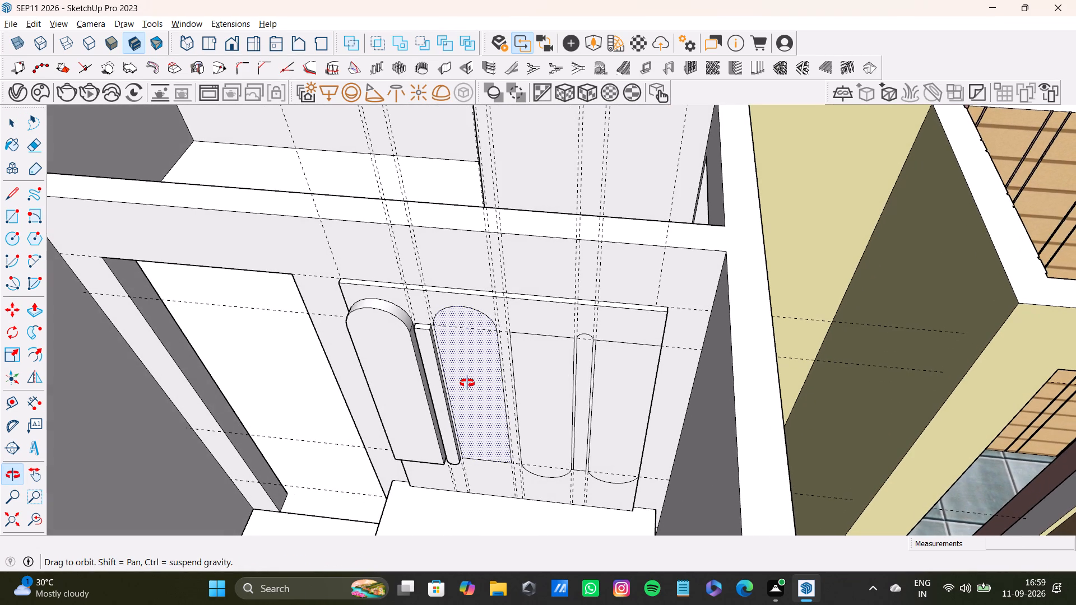
pyautogui.press('p')
pyautogui.moveTo(468, 382); pyautogui.dragTo(393, 353)
# Push/Pull the third wide section, the one with a straight top and rounded bottom, out from the panel.
pyautogui.scroll(-4, 465, 394)
pyautogui.moveTo(476, 408); pyautogui.dragTo(484, 333, button='middle')
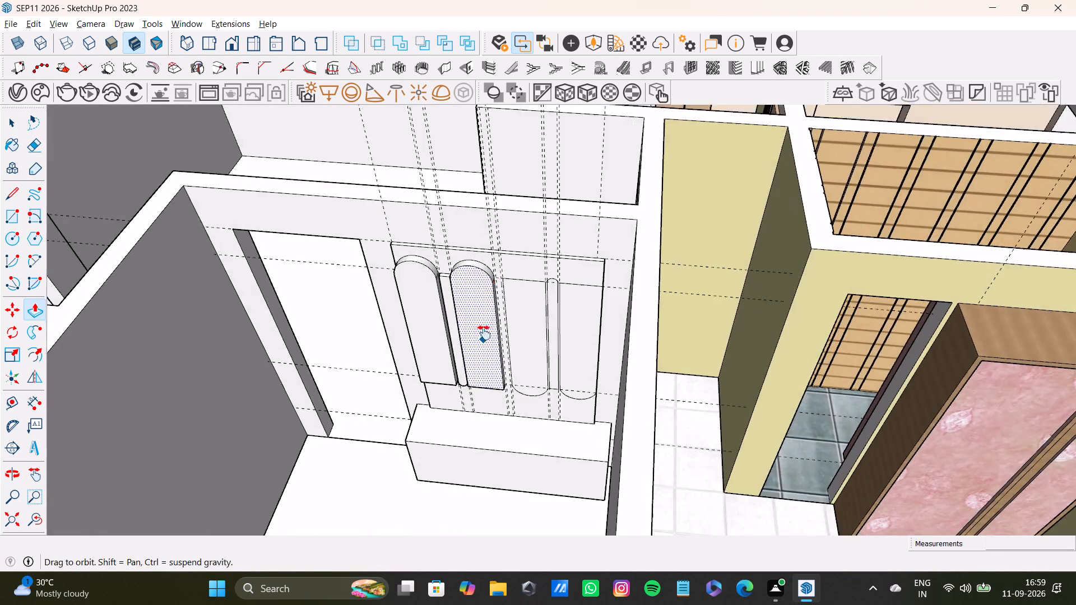
pyautogui.moveTo(484, 333); pyautogui.dragTo(484, 332, button='middle')
pyautogui.scroll(9, 491, 328)
pyautogui.press('space')
pyautogui.click(559, 288)
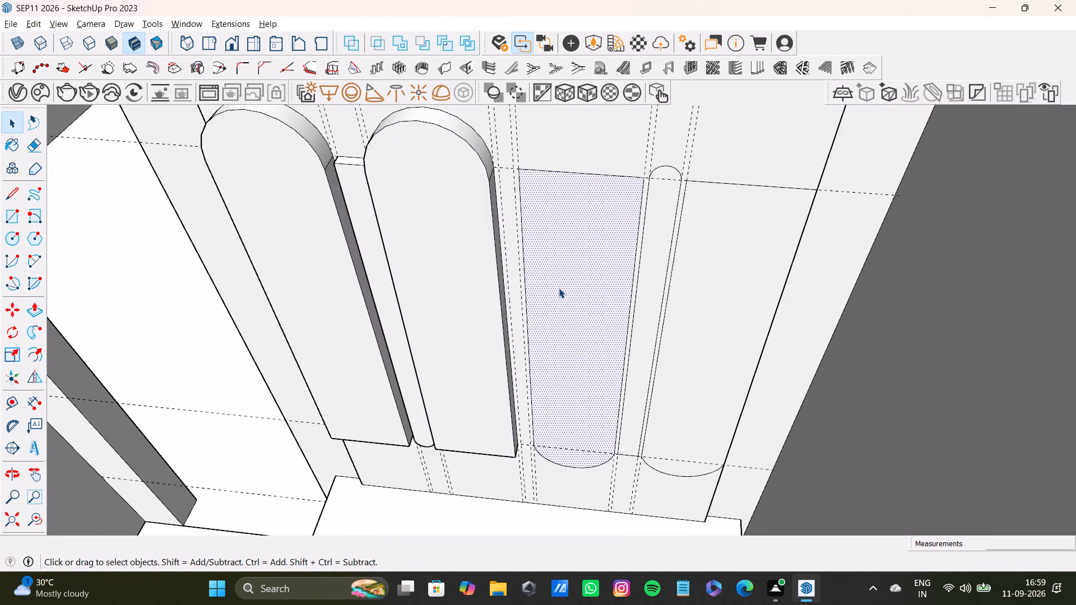
pyautogui.press('p')
pyautogui.moveTo(559, 288); pyautogui.dragTo(487, 283)
# Push/Pull the second narrow round-topped strip between the last two wide sections out from the panel.
pyautogui.scroll(-3, 554, 338)
pyautogui.keyDown('shift'); pyautogui.moveTo(570, 337); pyautogui.dragTo(510, 308, button='middle'); pyautogui.keyUp('shift')
pyautogui.press('space')
pyautogui.click(560, 298)
pyautogui.press('p')
pyautogui.moveTo(564, 298); pyautogui.dragTo(534, 296)
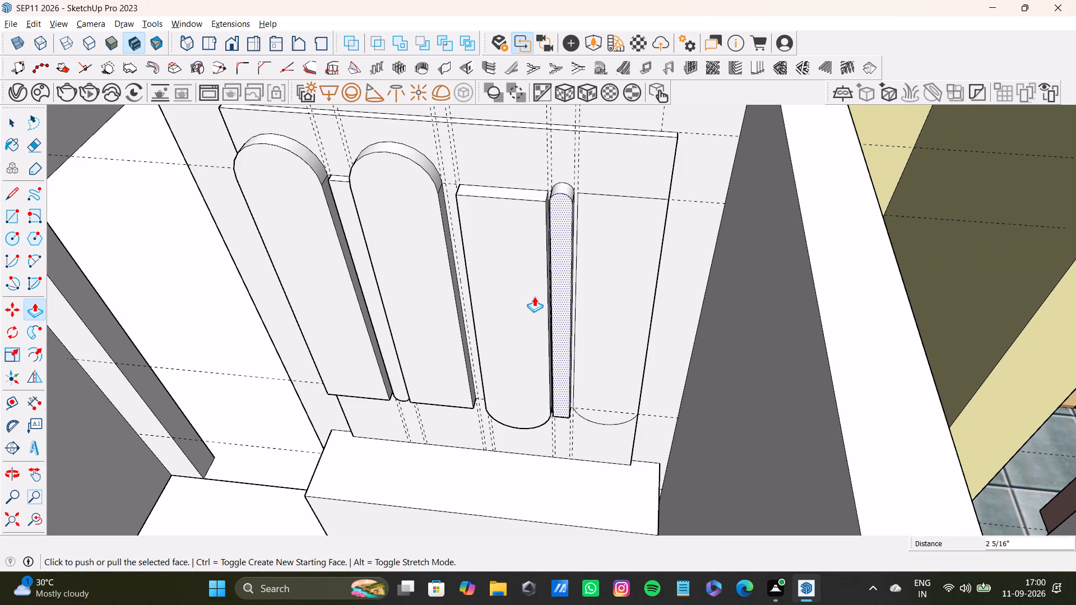
pyautogui.moveTo(561, 329); pyautogui.dragTo(561, 322)
# Push/Pull the last wide round-bottomed section, farthest from the doorway, out from the panel.
pyautogui.scroll(-2, 553, 333)
pyautogui.keyDown('shift'); pyautogui.moveTo(556, 336); pyautogui.dragTo(469, 337, button='middle'); pyautogui.keyUp('shift')
pyautogui.moveTo(484, 350); pyautogui.dragTo(548, 376, button='middle')
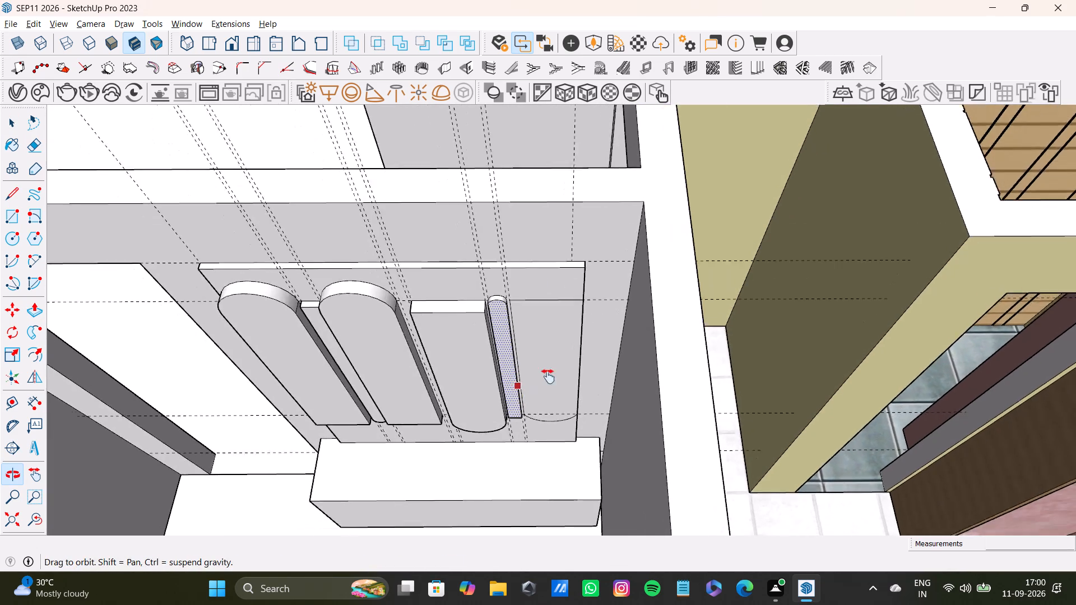
pyautogui.moveTo(548, 376); pyautogui.dragTo(616, 308, button='middle')
pyautogui.press('space')
pyautogui.click(656, 260)
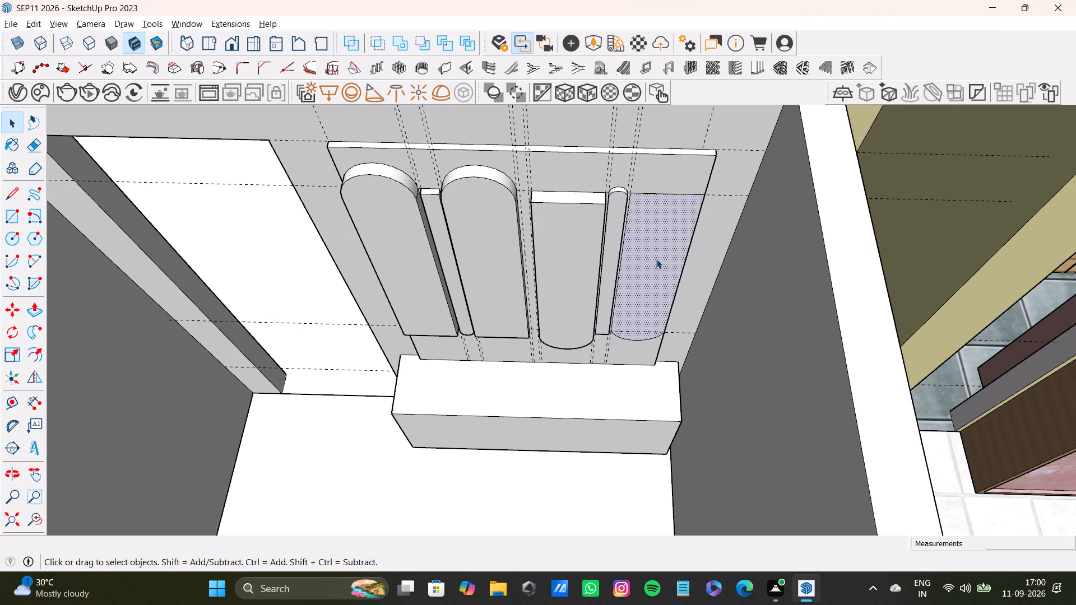
pyautogui.press('p')
pyautogui.moveTo(656, 259); pyautogui.dragTo(563, 271)
# Push the doorway-side end face of the low block below the panel inward, flush with the panel's side edge.
pyautogui.scroll(-7, 549, 276)
pyautogui.moveTo(529, 329); pyautogui.dragTo(560, 211, button='middle')
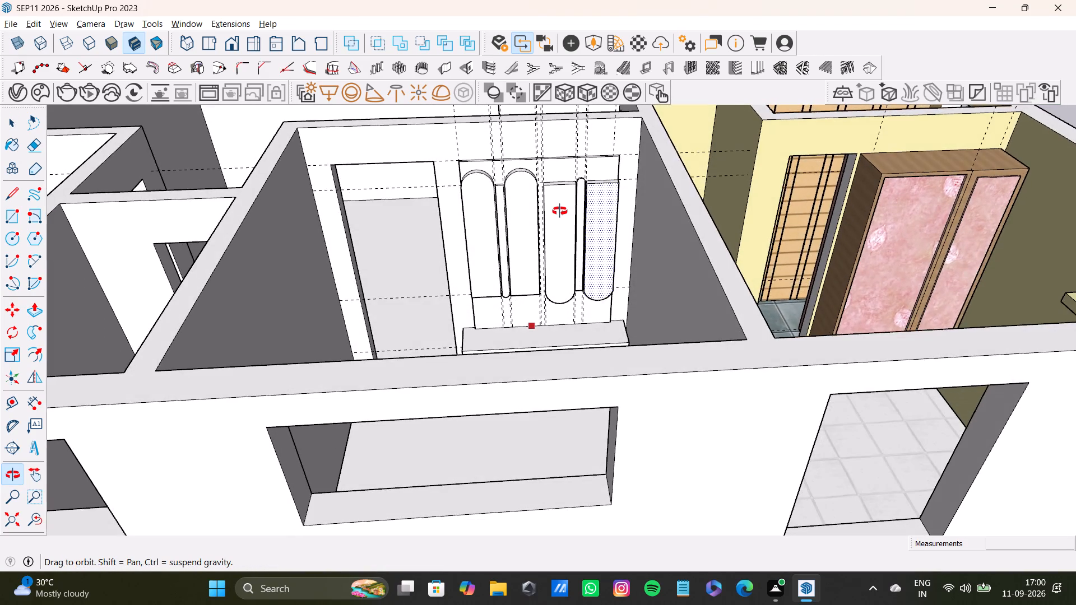
pyautogui.moveTo(560, 211); pyautogui.dragTo(570, 221, button='middle')
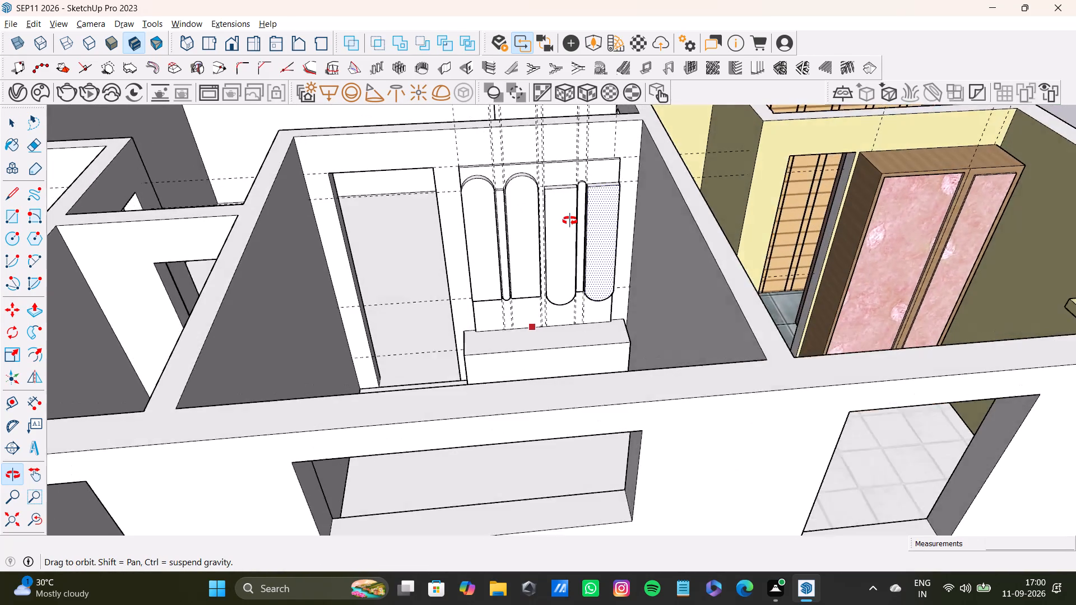
pyautogui.moveTo(570, 221); pyautogui.dragTo(571, 245, button='middle')
pyautogui.scroll(7, 500, 282)
pyautogui.moveTo(491, 267); pyautogui.dragTo(415, 319, button='middle')
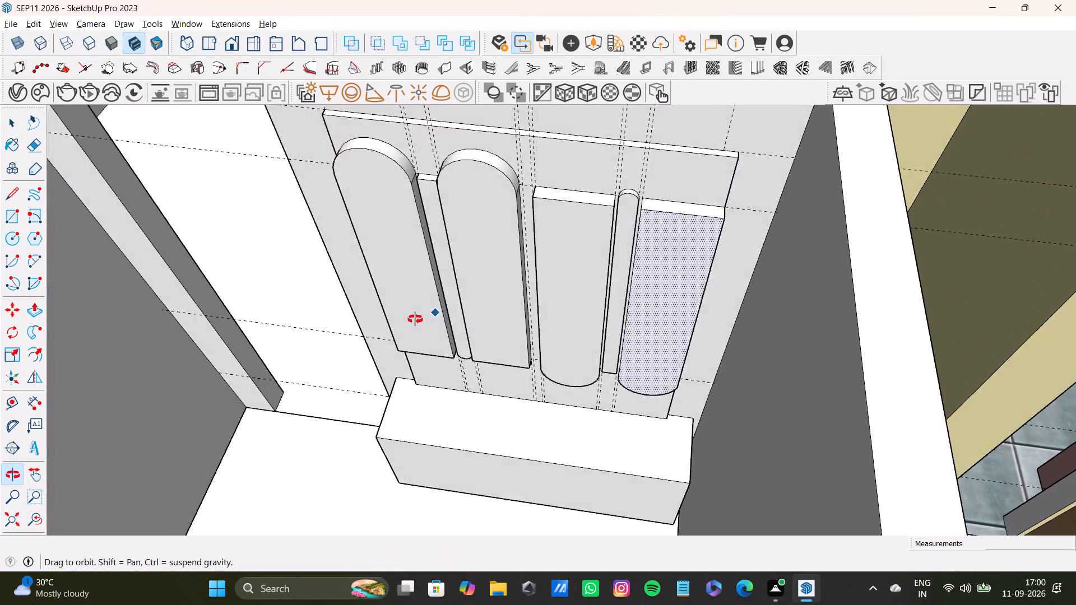
pyautogui.moveTo(415, 319); pyautogui.dragTo(499, 286, button='middle')
pyautogui.press('space')
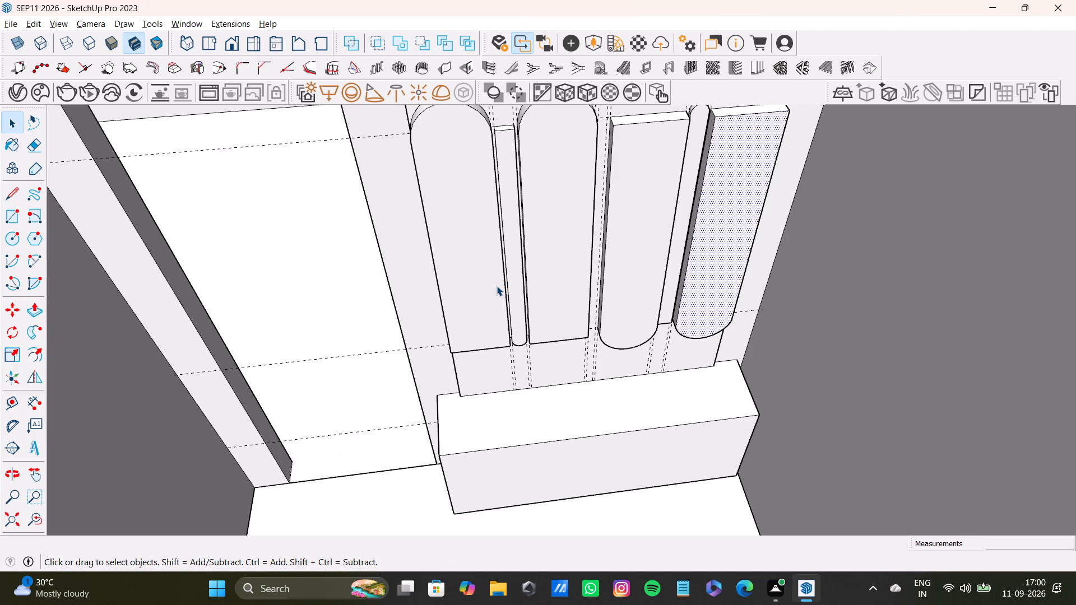
pyautogui.scroll(-4, 451, 436)
pyautogui.moveTo(449, 436); pyautogui.dragTo(523, 389, button='middle')
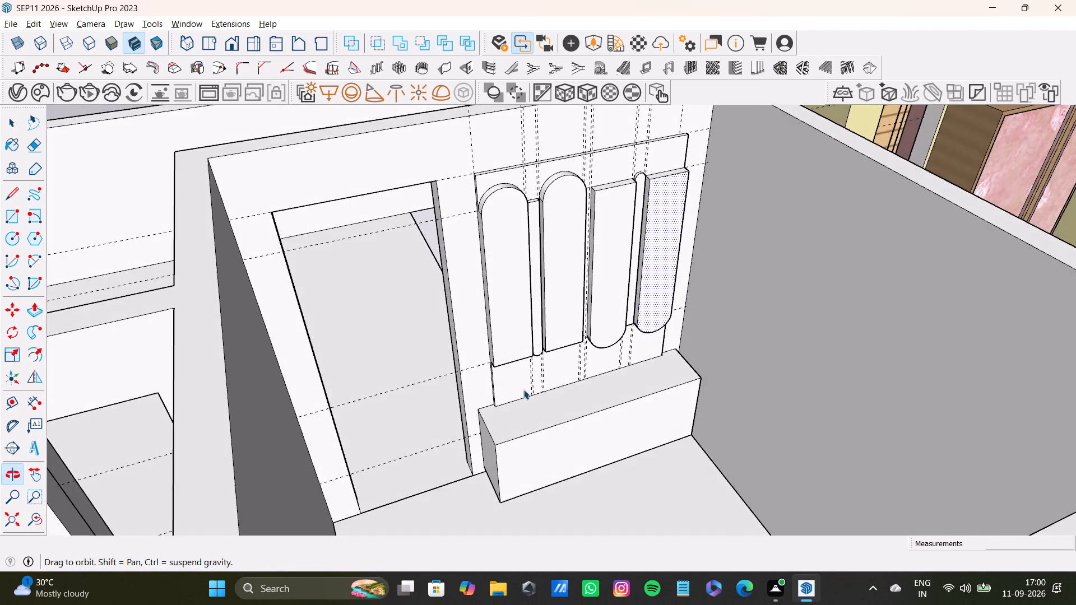
pyautogui.scroll(5, 461, 435)
pyautogui.click(503, 450)
pyautogui.press('p')
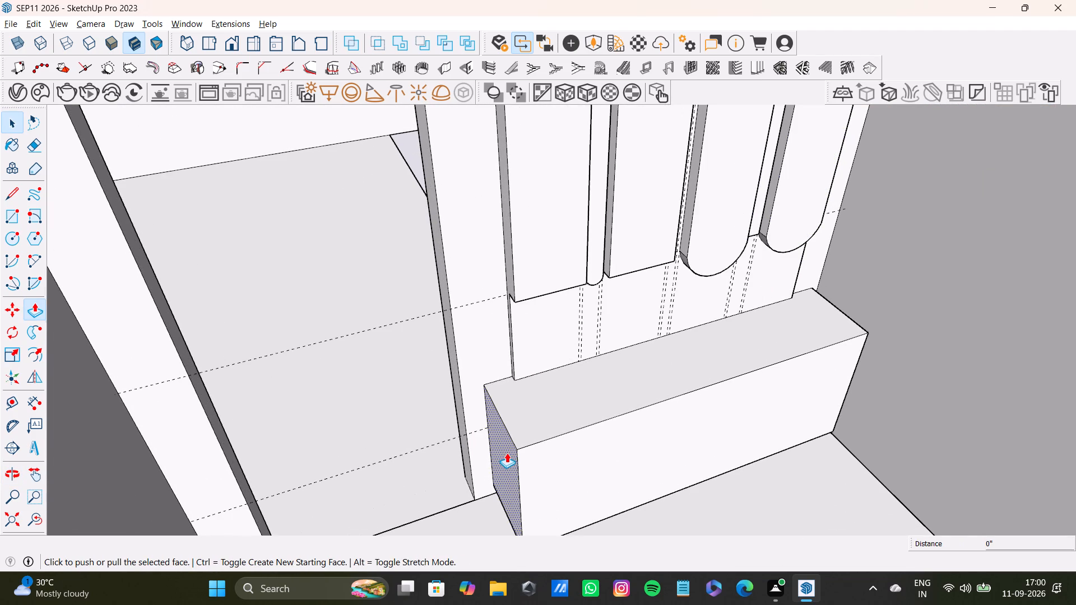
pyautogui.moveTo(483, 411); pyautogui.dragTo(494, 382)
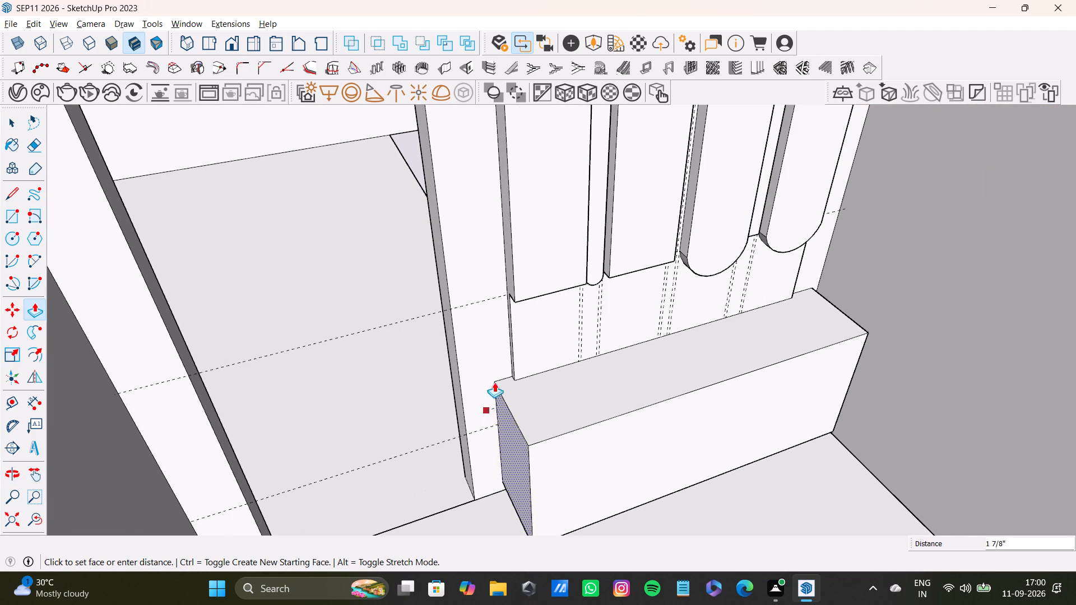
pyautogui.moveTo(494, 382); pyautogui.dragTo(509, 362)
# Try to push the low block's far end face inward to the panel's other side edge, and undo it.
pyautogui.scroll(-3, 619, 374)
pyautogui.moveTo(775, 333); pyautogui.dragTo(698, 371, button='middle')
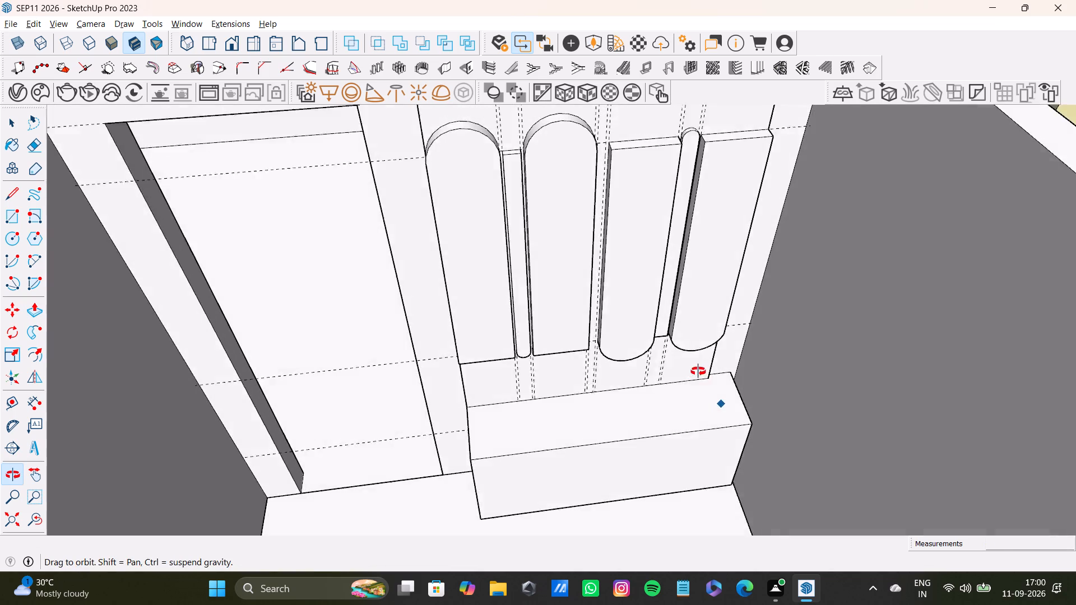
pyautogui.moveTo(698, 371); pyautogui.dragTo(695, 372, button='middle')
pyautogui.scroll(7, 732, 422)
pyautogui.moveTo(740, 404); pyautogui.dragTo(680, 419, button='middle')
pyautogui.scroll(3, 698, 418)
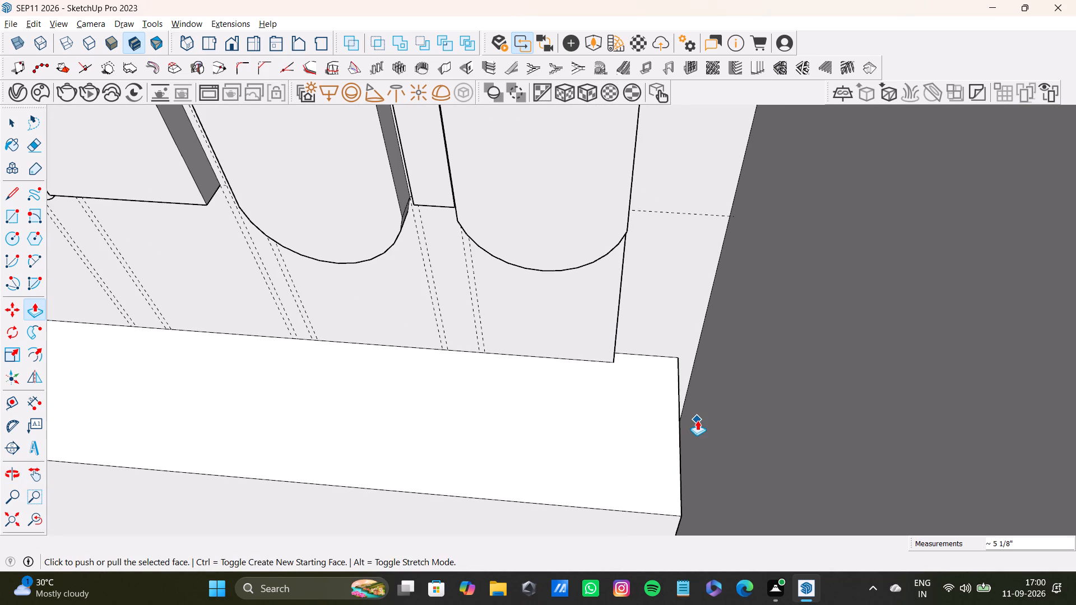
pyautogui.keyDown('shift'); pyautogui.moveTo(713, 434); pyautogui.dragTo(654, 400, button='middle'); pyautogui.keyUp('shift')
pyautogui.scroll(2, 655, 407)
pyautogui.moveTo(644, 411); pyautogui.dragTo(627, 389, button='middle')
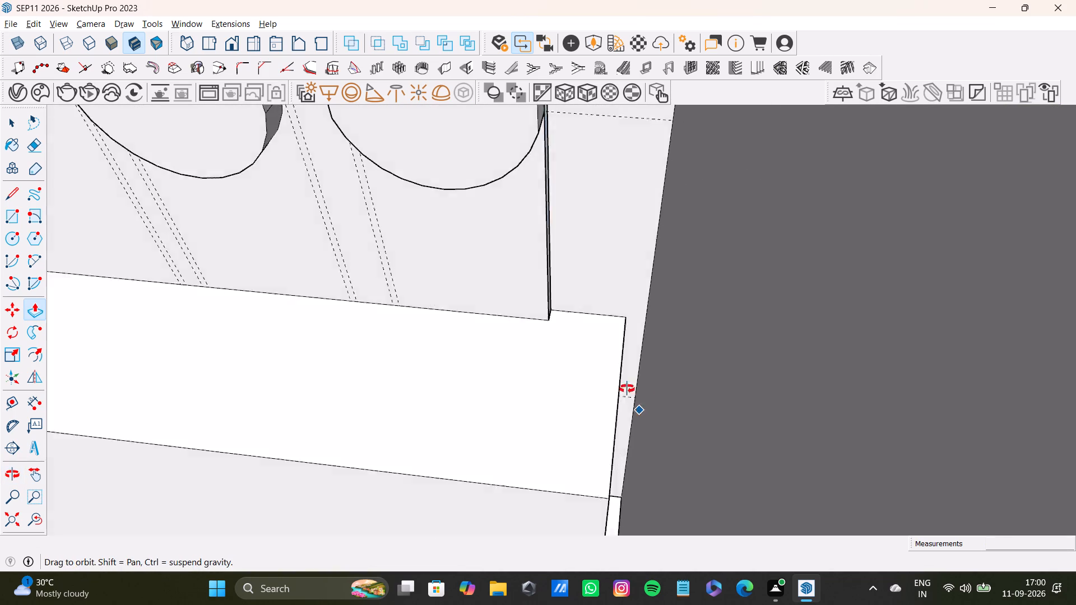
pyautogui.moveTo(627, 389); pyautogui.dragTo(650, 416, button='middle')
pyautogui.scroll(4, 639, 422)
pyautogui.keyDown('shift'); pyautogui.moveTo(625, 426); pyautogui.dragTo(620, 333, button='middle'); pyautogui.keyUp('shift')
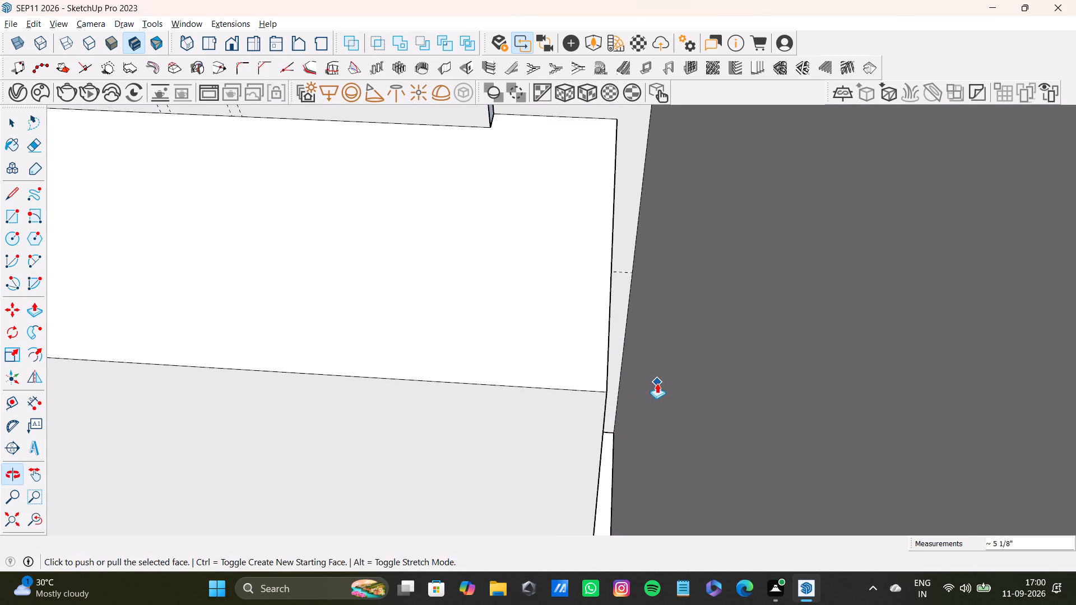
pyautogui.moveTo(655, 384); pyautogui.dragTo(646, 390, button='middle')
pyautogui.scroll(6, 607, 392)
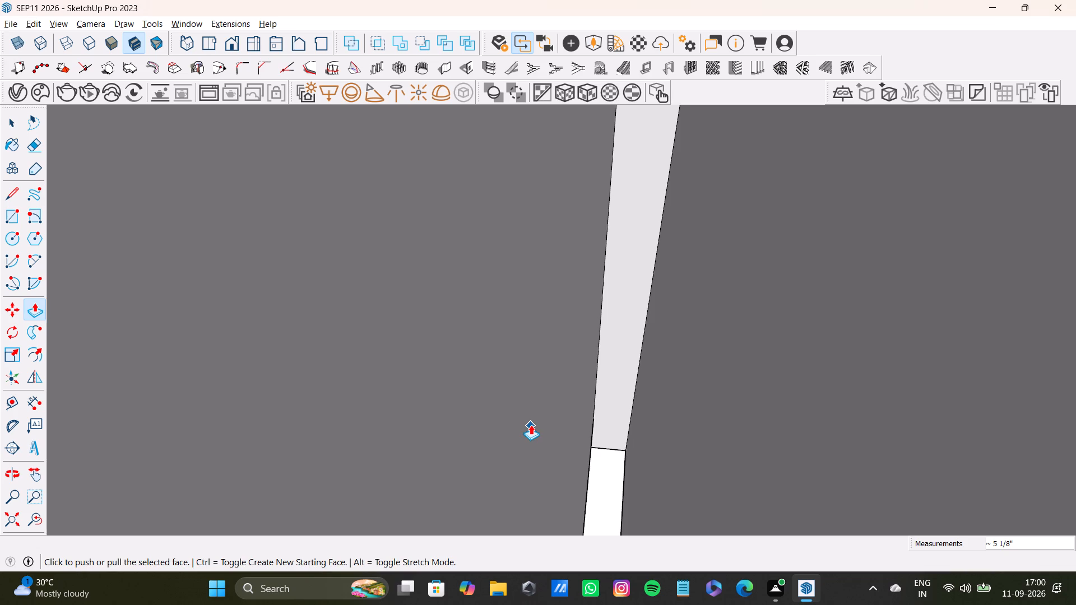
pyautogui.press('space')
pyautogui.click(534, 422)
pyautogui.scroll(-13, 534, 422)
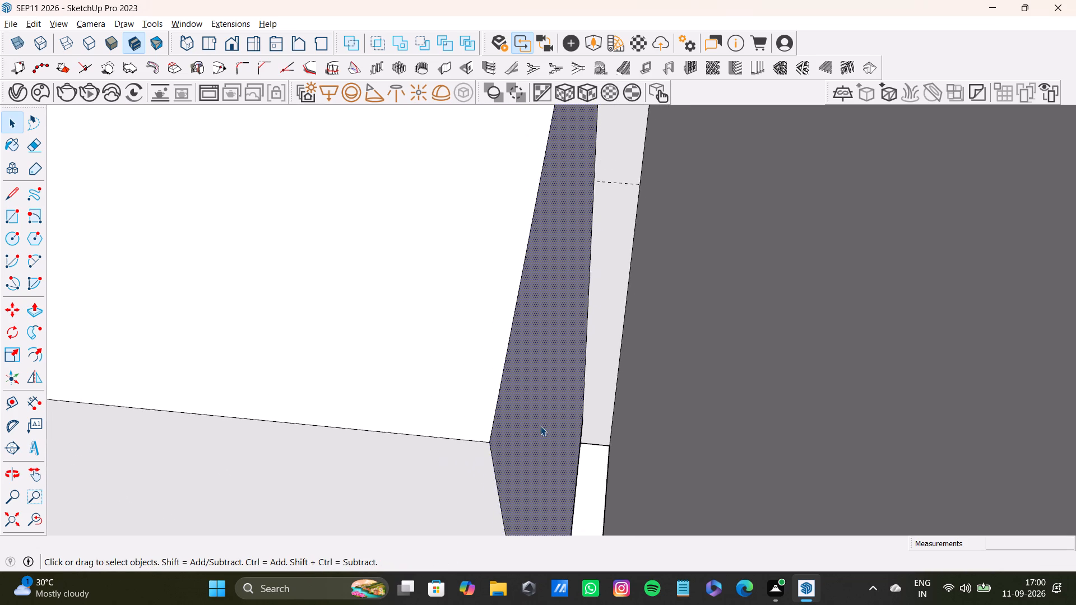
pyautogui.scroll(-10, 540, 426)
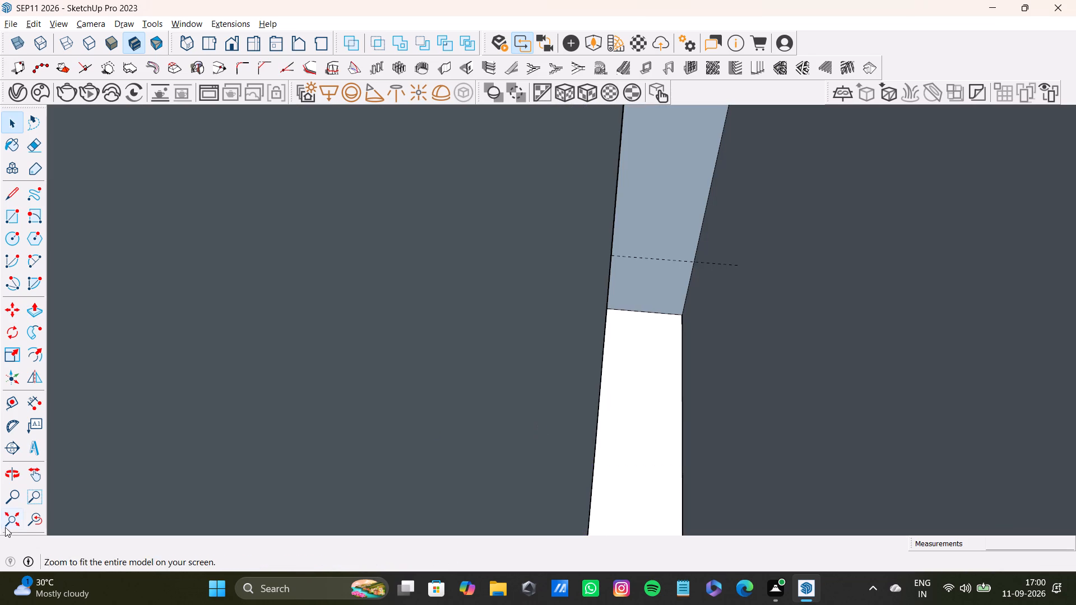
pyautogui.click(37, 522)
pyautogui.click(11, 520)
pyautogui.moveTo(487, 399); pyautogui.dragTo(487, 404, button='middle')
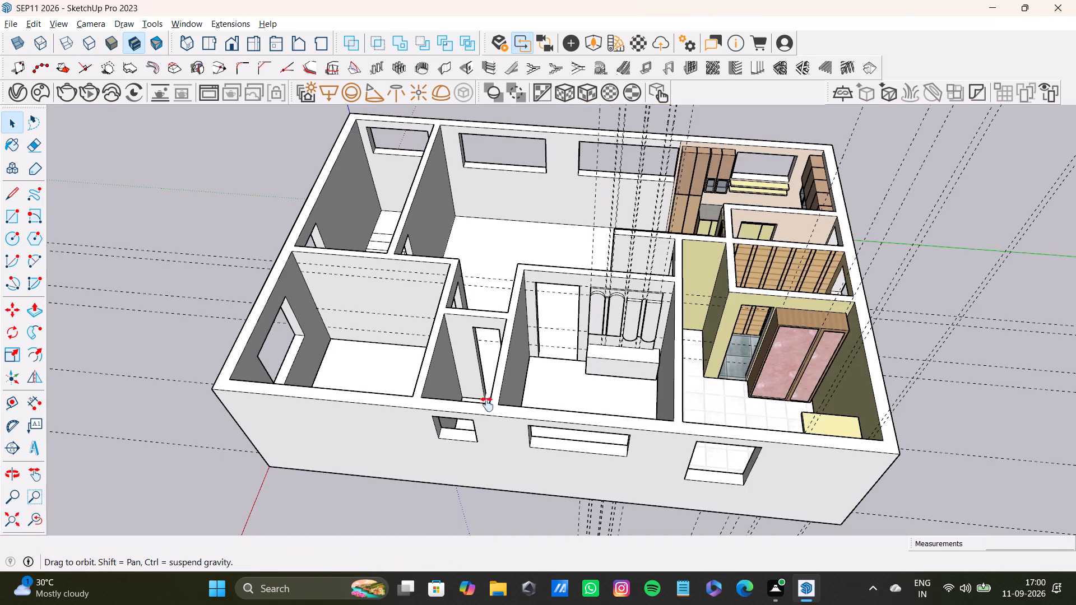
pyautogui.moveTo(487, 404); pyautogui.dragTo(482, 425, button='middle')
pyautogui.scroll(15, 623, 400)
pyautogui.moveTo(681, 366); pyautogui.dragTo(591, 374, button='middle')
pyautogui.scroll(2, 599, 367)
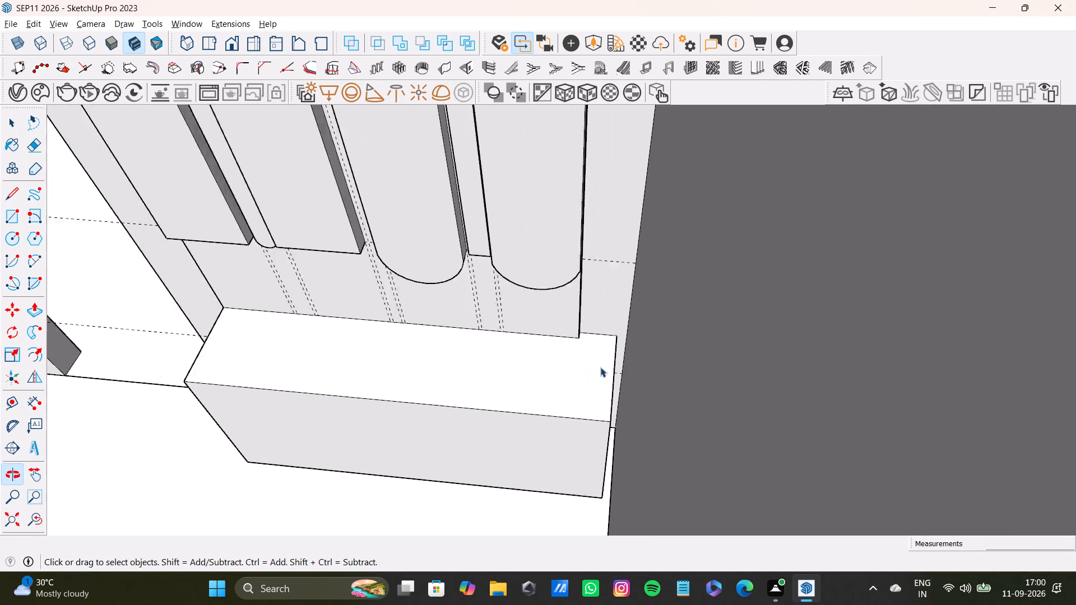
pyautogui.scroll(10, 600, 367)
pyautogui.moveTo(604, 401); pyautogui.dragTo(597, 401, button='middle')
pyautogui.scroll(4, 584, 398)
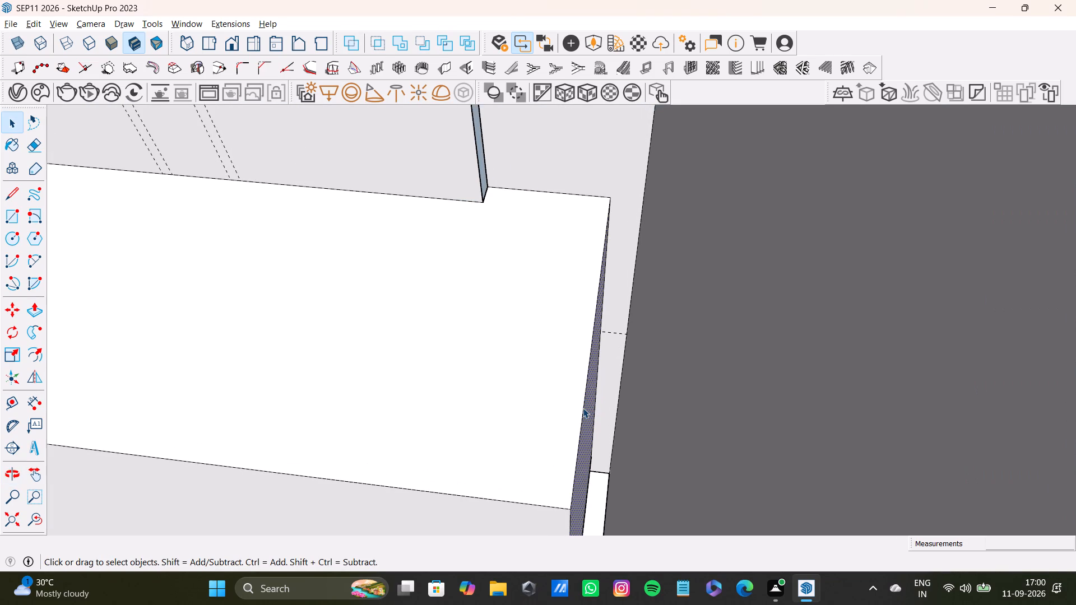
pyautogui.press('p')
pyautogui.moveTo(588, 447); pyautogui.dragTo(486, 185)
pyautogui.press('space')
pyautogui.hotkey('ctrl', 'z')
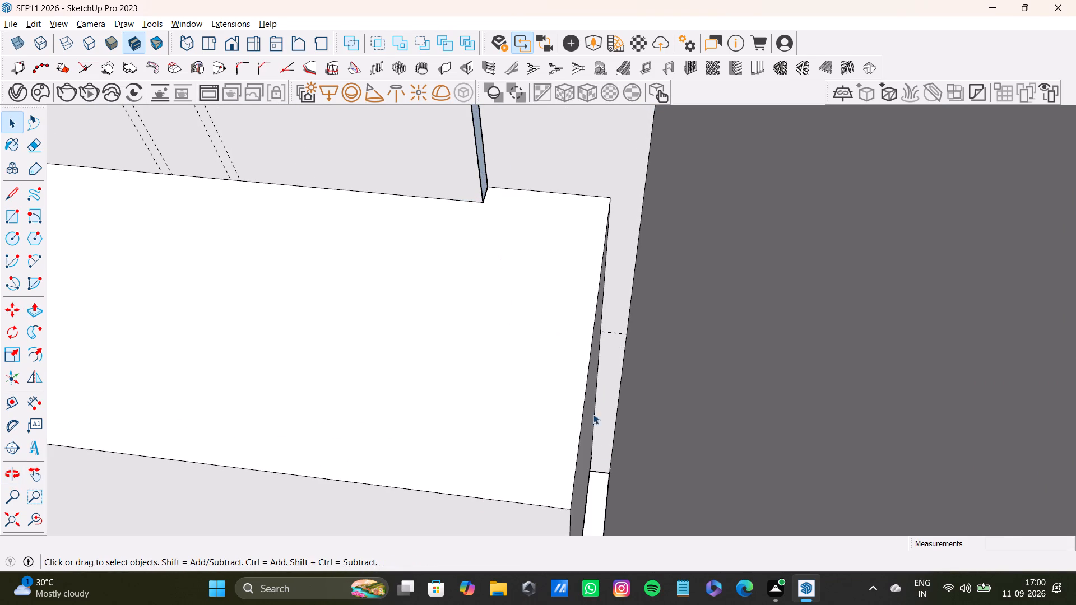
# Push the low block's end face farthest from the doorway inward toward the panel's side edge.
pyautogui.click(588, 434)
pyautogui.press('p')
pyautogui.moveTo(588, 438); pyautogui.dragTo(511, 381)
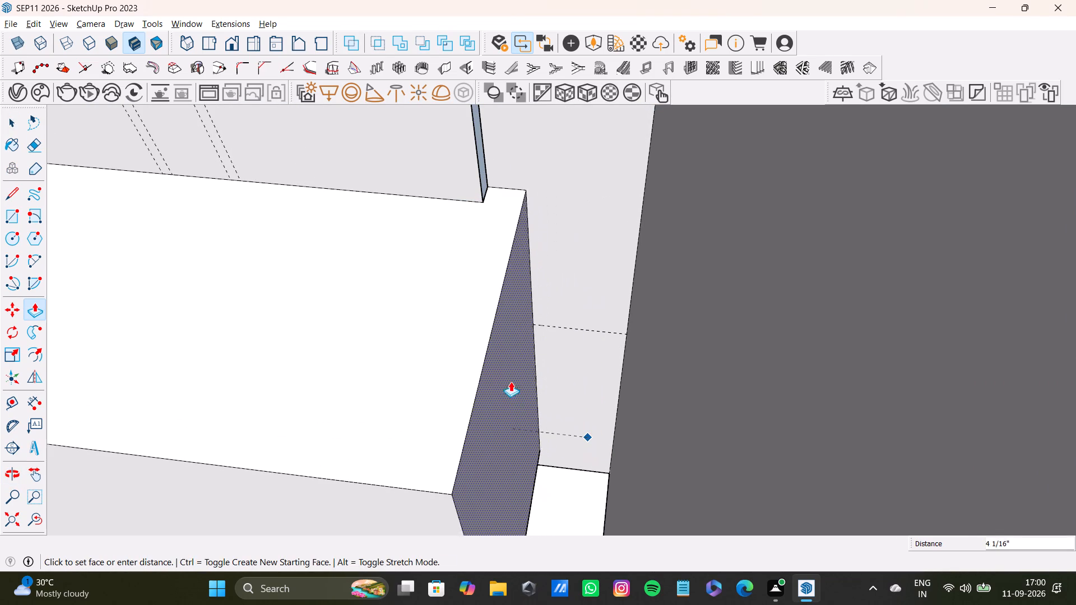
pyautogui.moveTo(511, 381); pyautogui.dragTo(498, 272)
pyautogui.press('space')
# Draw a rectangle over the wall panel's open side edge farthest from the doorway, from its top corner to its bottom corner at the low block.
pyautogui.scroll(-3, 511, 287)
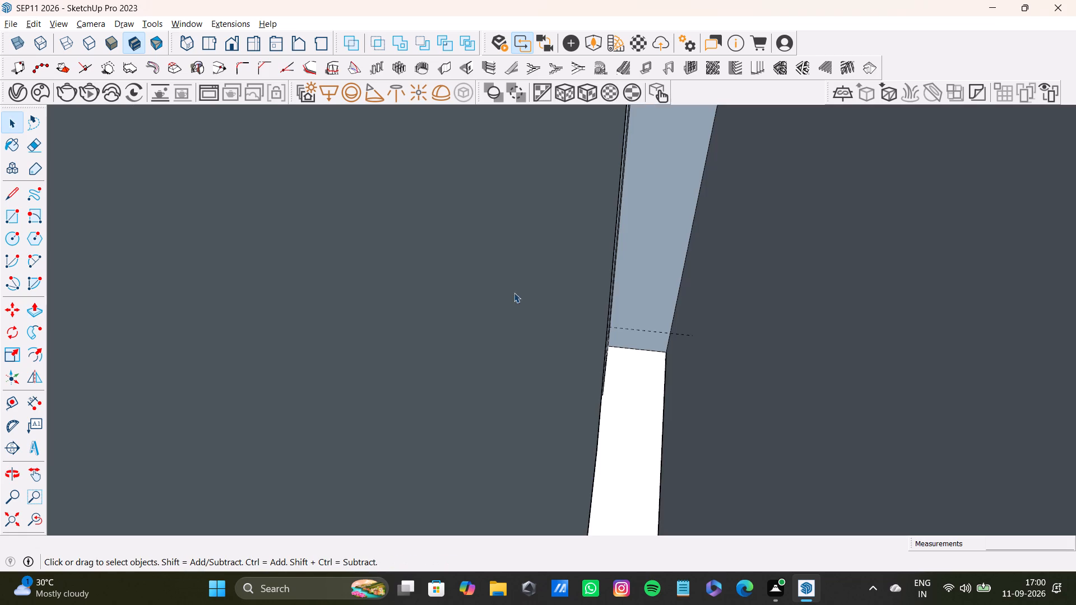
pyautogui.click(37, 516)
pyautogui.keyDown('shift'); pyautogui.moveTo(517, 257); pyautogui.dragTo(546, 539, button='middle'); pyautogui.keyUp('shift')
pyautogui.scroll(-8, 486, 395)
pyautogui.click(32, 519)
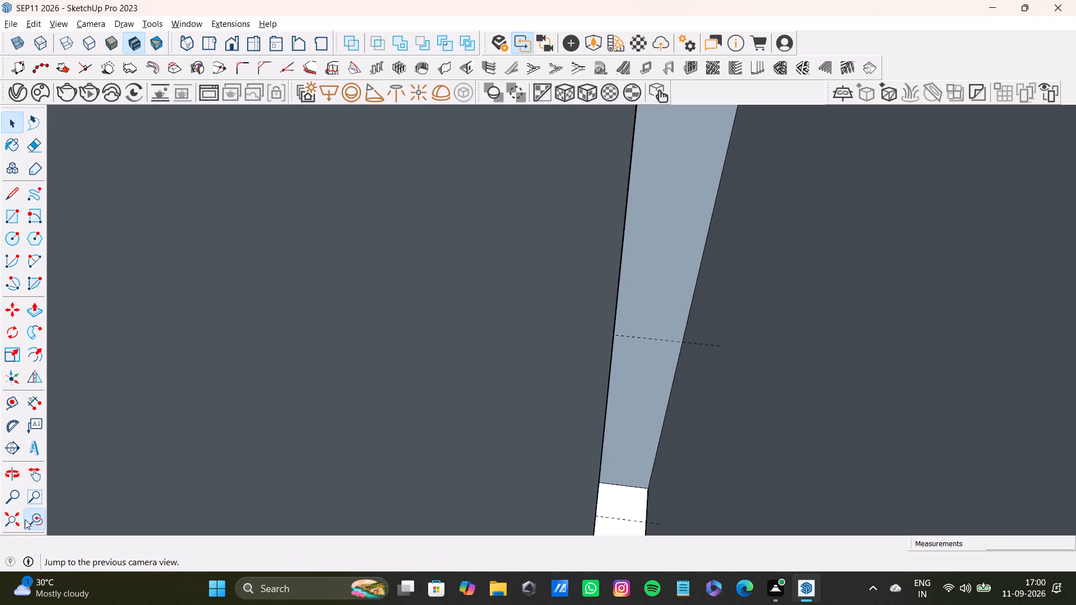
pyautogui.click(0, 522)
pyautogui.click(12, 514)
pyautogui.keyDown('shift'); pyautogui.moveTo(561, 257); pyautogui.dragTo(564, 392, button='middle'); pyautogui.keyUp('shift')
pyautogui.scroll(7, 665, 351)
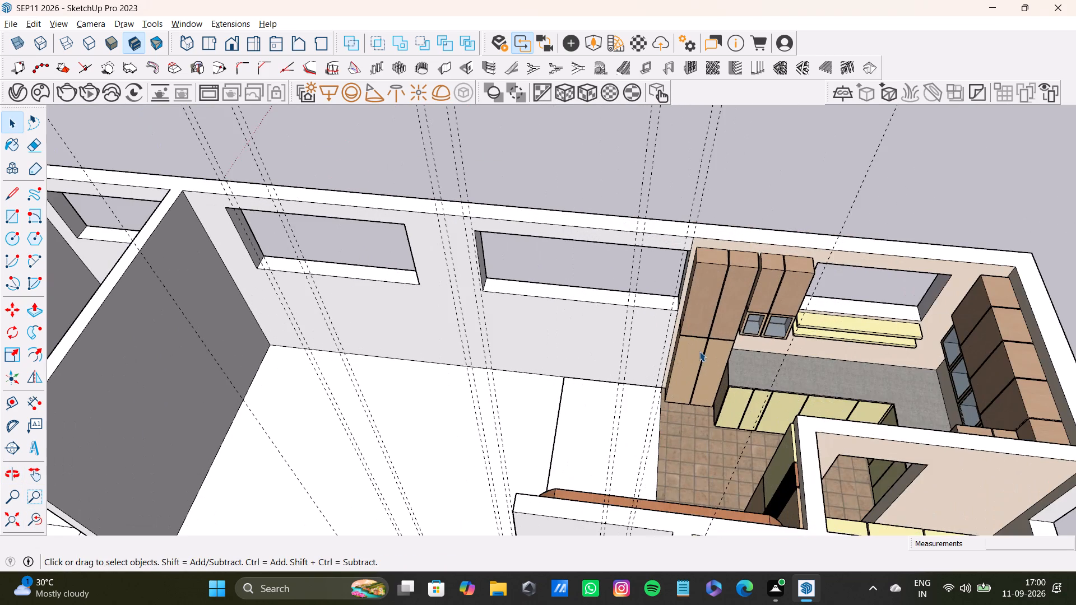
pyautogui.moveTo(734, 332); pyautogui.dragTo(696, 181, button='middle')
pyautogui.scroll(3, 577, 462)
pyautogui.moveTo(559, 500); pyautogui.dragTo(406, 450, button='middle')
pyautogui.scroll(3, 403, 380)
pyautogui.moveTo(396, 362); pyautogui.dragTo(529, 395, button='middle')
pyautogui.scroll(12, 523, 417)
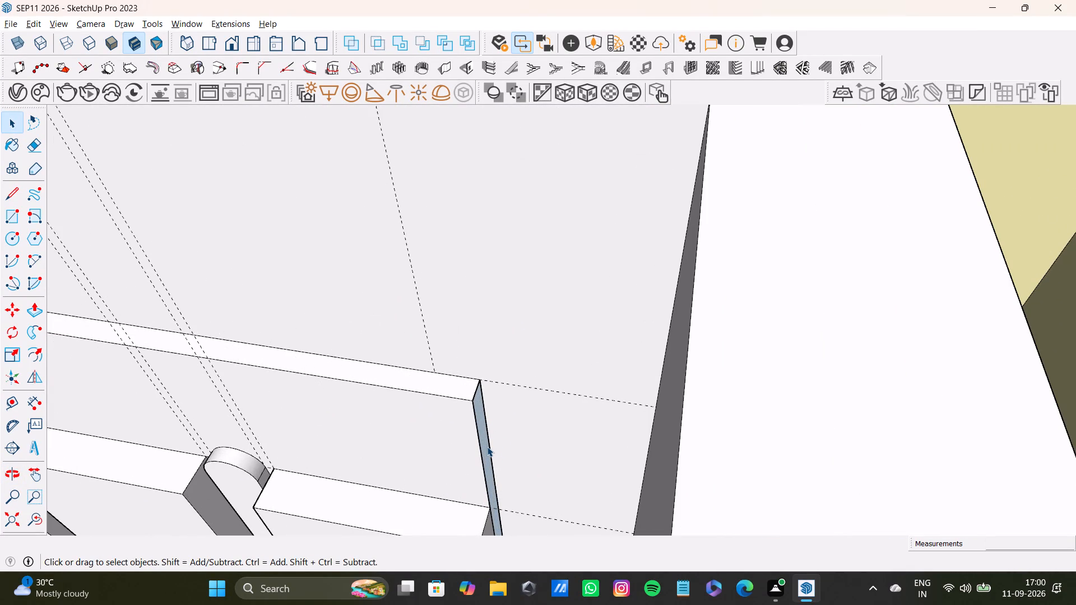
pyautogui.press('r')
pyautogui.click(475, 401)
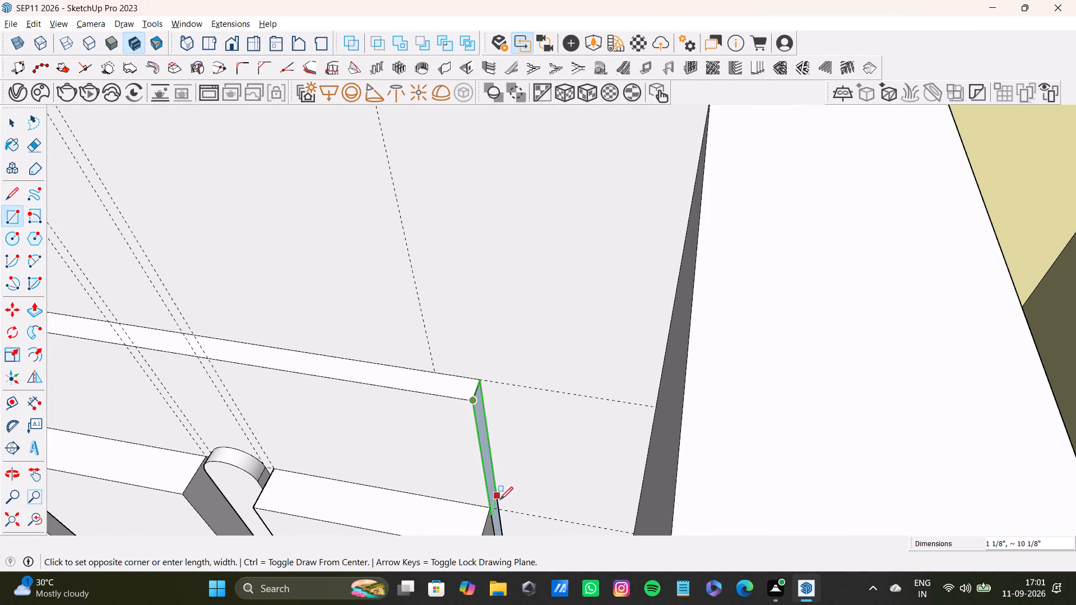
pyautogui.keyDown('shift'); pyautogui.moveTo(504, 508); pyautogui.dragTo(481, 409, button='middle'); pyautogui.keyUp('shift')
pyautogui.moveTo(509, 519); pyautogui.dragTo(504, 542, button='middle')
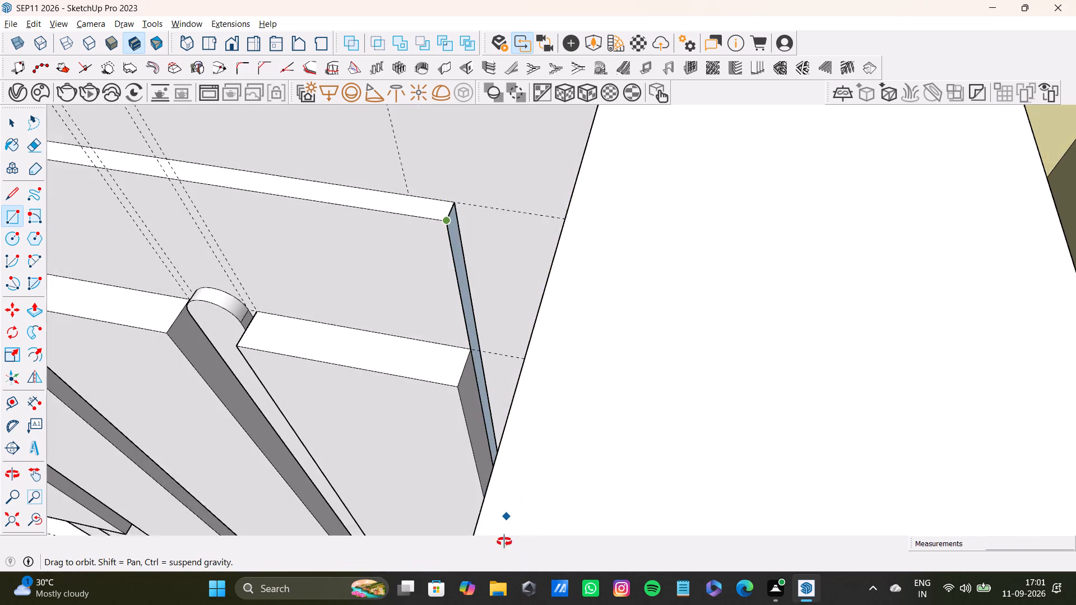
pyautogui.moveTo(504, 542); pyautogui.dragTo(504, 552, button='middle')
pyautogui.scroll(3, 452, 429)
pyautogui.moveTo(474, 448); pyautogui.dragTo(512, 485, button='middle')
pyautogui.scroll(6, 540, 441)
pyautogui.moveTo(554, 435); pyautogui.dragTo(523, 441, button='middle')
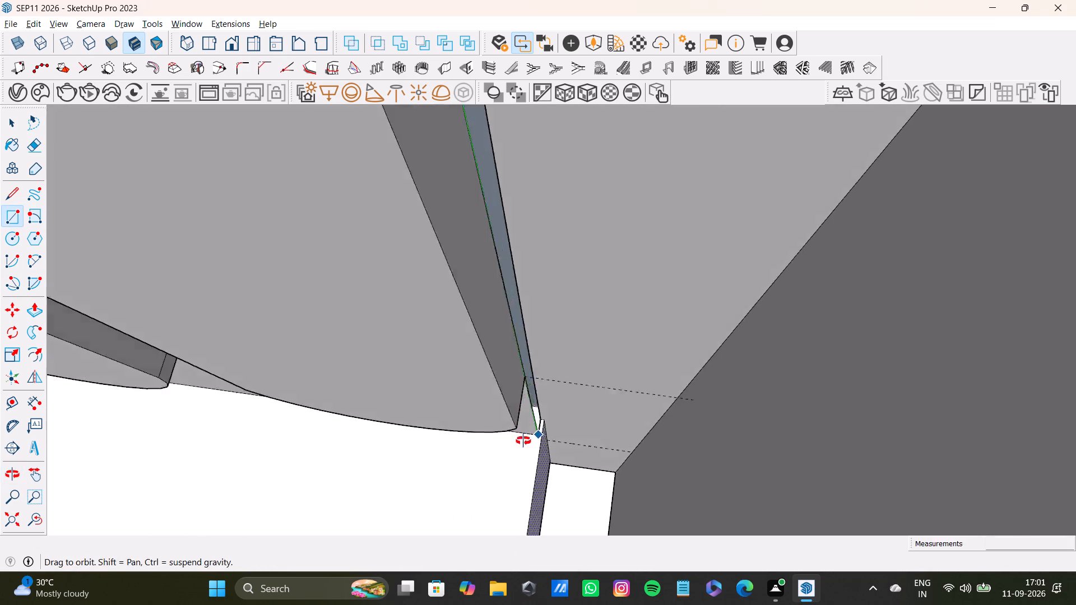
pyautogui.moveTo(523, 441); pyautogui.dragTo(465, 455, button='middle')
pyautogui.scroll(7, 471, 435)
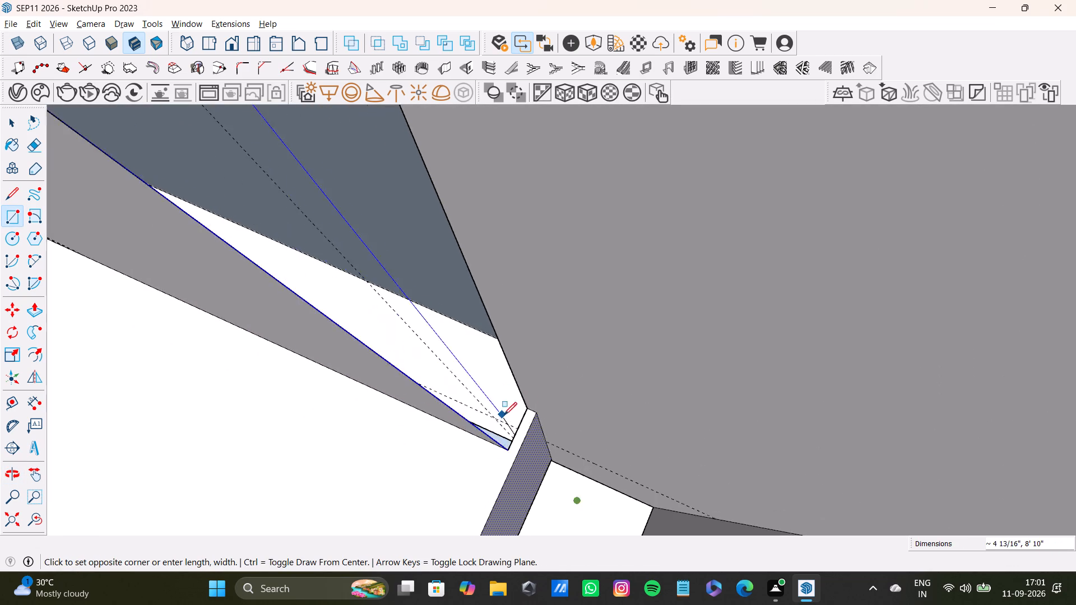
pyautogui.scroll(1, 504, 415)
pyautogui.click(539, 402)
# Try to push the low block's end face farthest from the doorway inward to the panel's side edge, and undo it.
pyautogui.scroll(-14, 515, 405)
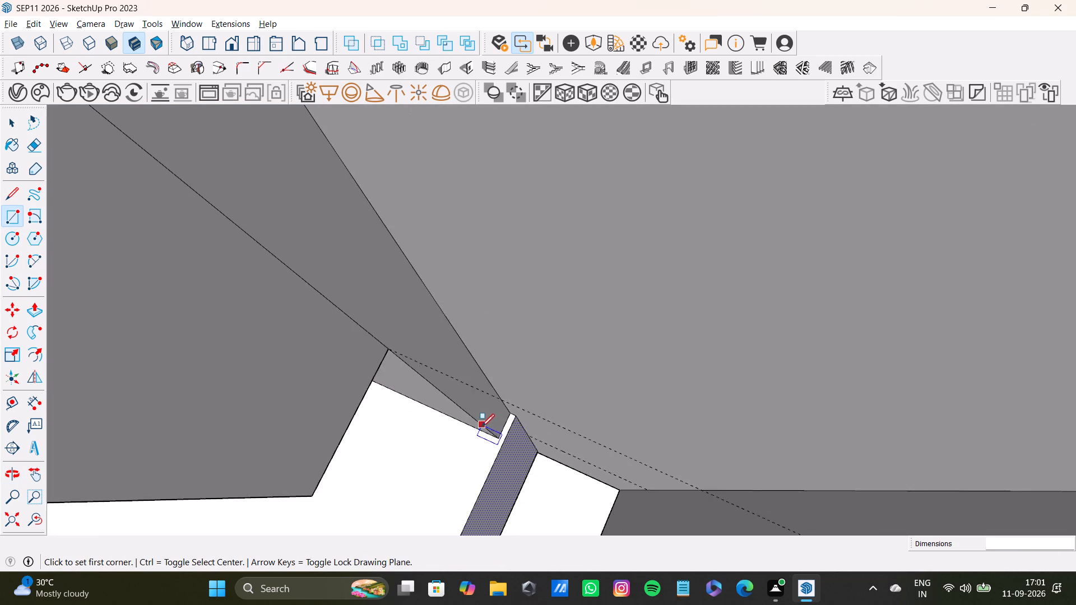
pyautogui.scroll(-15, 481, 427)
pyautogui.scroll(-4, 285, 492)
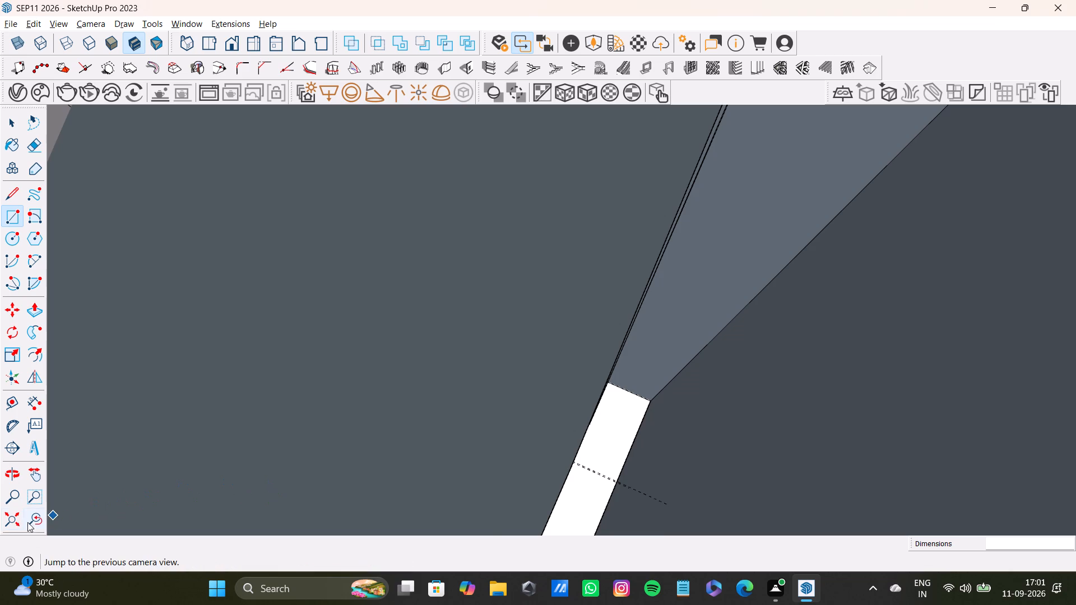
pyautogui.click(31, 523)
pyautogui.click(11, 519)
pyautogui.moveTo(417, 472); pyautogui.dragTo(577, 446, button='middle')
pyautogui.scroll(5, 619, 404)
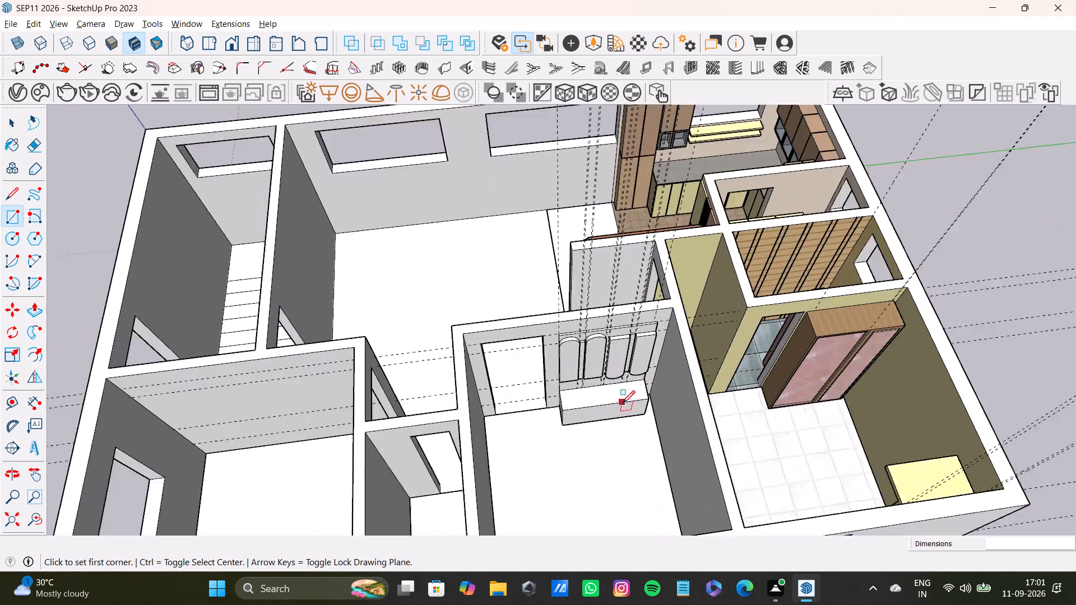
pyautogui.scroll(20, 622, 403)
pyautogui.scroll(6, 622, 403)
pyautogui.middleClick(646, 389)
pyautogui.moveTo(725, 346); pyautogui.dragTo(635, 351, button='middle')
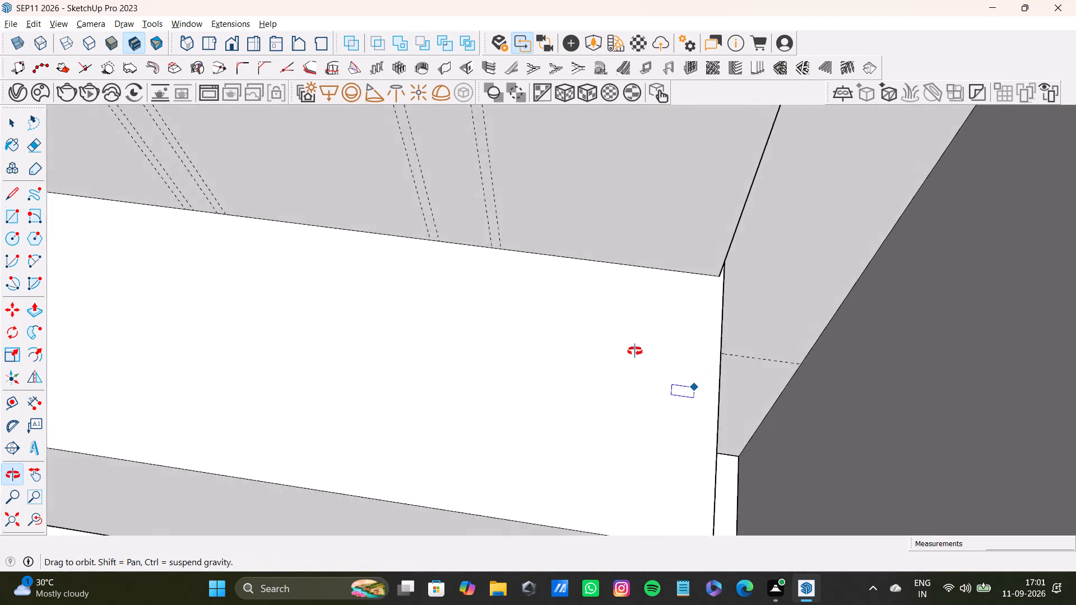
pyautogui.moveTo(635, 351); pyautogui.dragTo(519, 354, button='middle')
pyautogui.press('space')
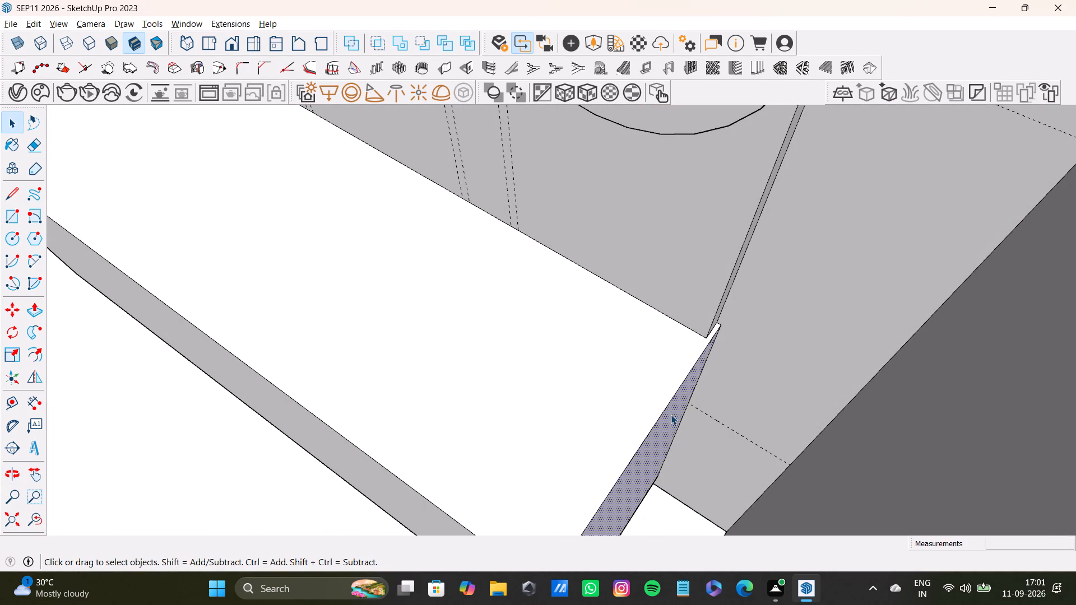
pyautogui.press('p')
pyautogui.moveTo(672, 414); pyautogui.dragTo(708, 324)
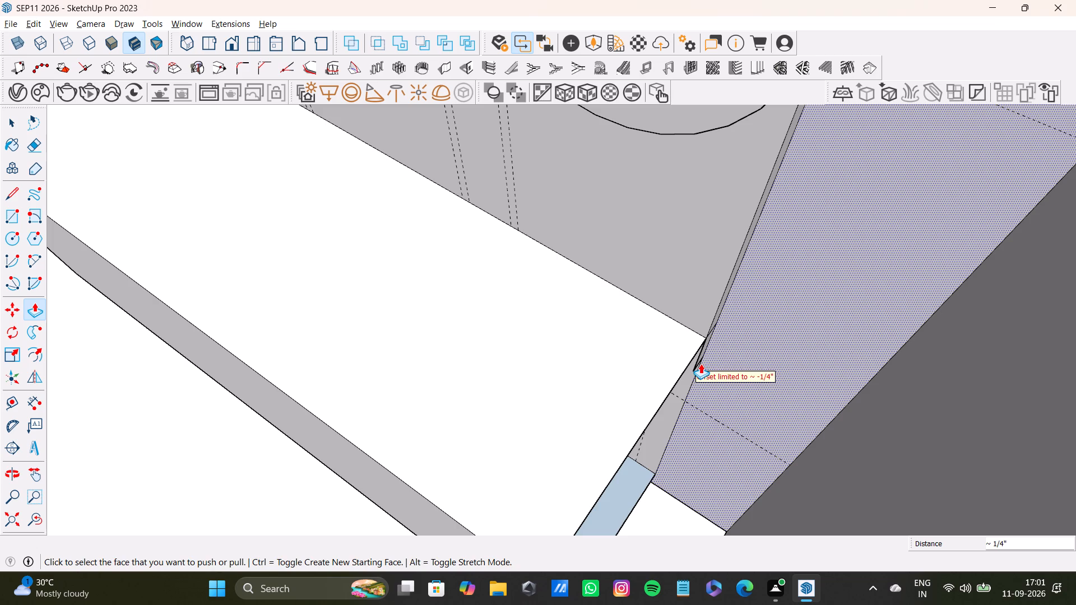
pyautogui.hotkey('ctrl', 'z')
# Push/Pull the low block's end face farthest from the doorway to just past the panel's side edge.
pyautogui.moveTo(685, 391); pyautogui.dragTo(709, 341)
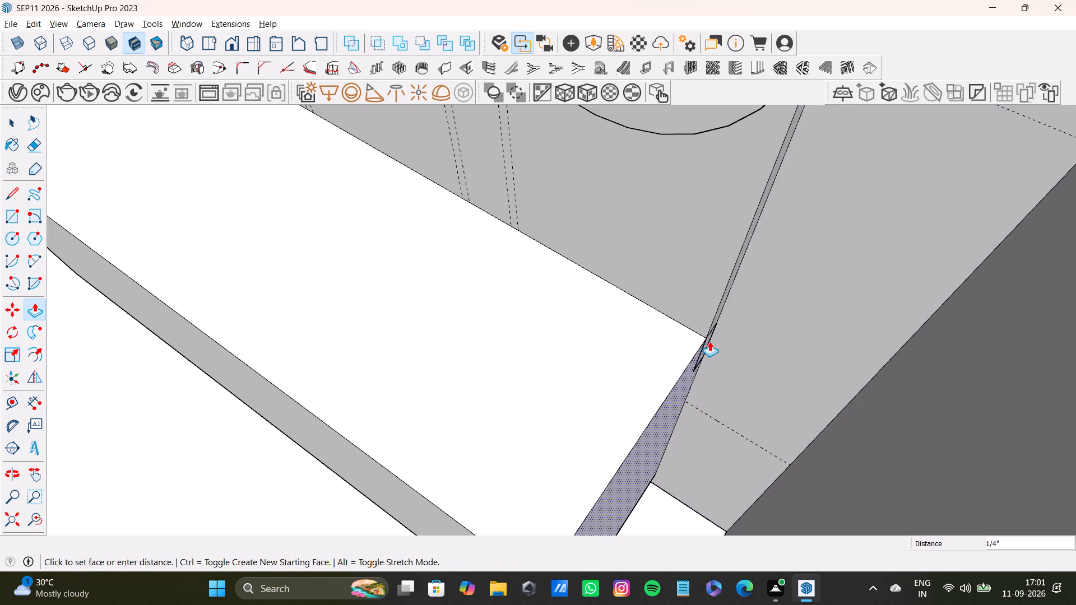
pyautogui.moveTo(709, 341); pyautogui.dragTo(718, 345)
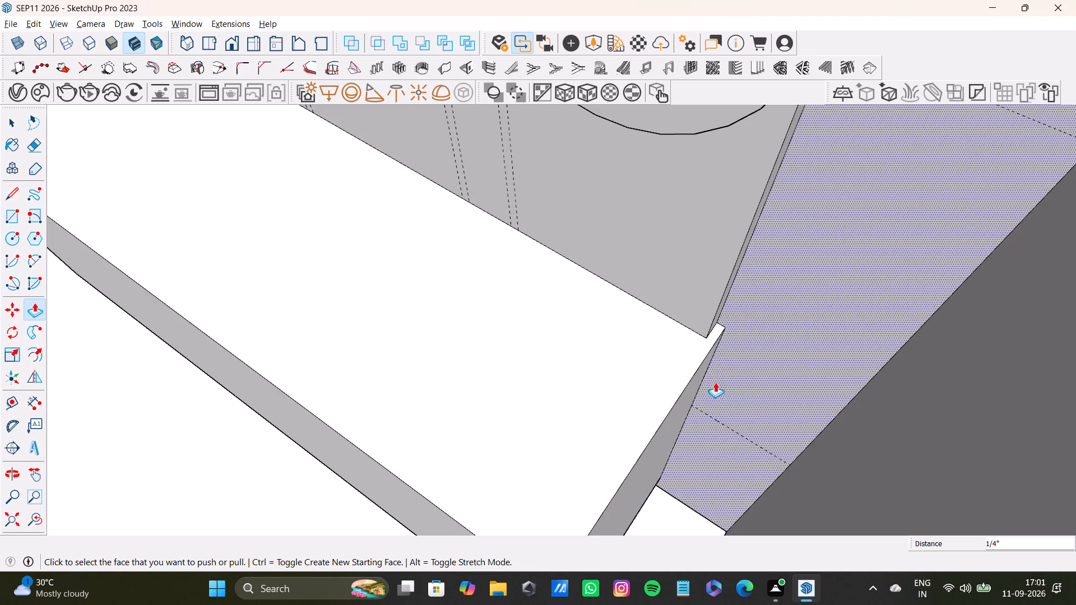
pyautogui.moveTo(710, 362); pyautogui.dragTo(711, 337)
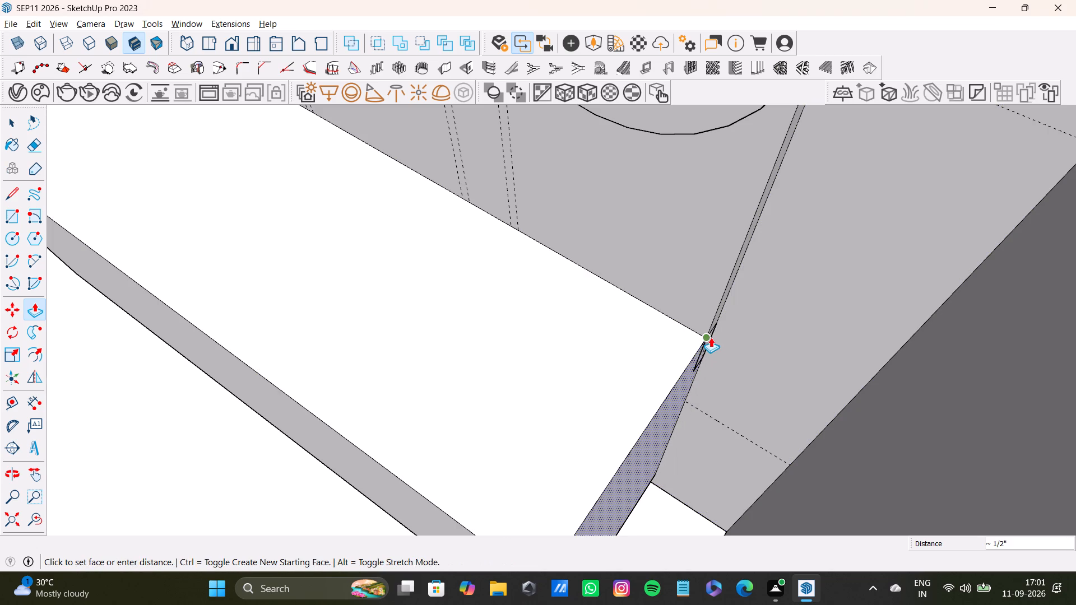
pyautogui.moveTo(711, 337); pyautogui.dragTo(720, 341)
# Push/Pull the wall panel's side face outward 3/8 inch, flush with the low block's end.
pyautogui.scroll(4, 702, 350)
pyautogui.moveTo(709, 357); pyautogui.dragTo(630, 310, button='middle')
pyautogui.click(38, 518)
pyautogui.moveTo(533, 442); pyautogui.dragTo(484, 430, button='middle')
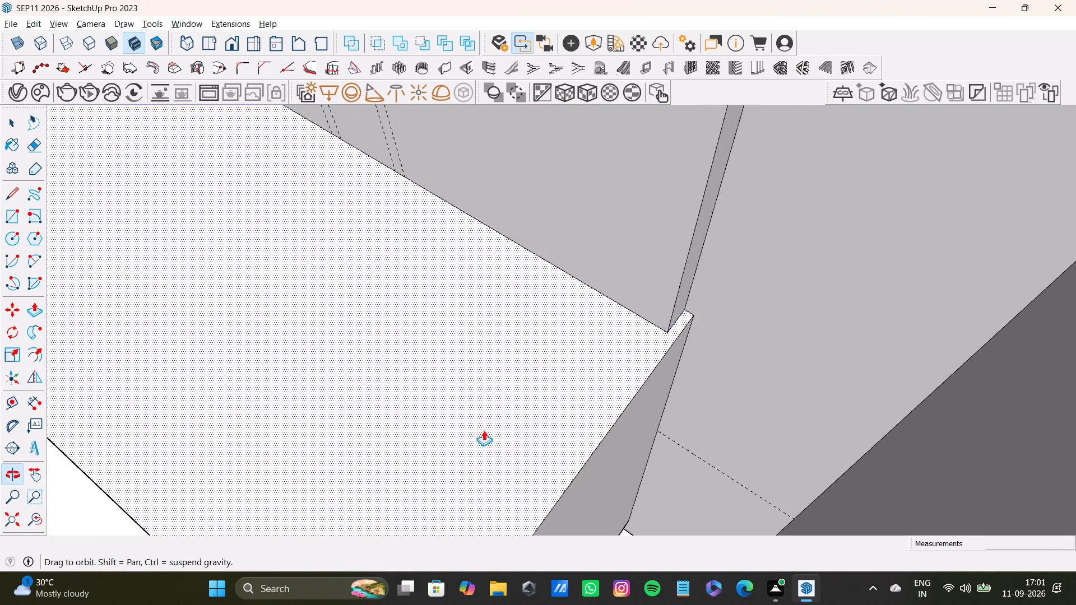
pyautogui.moveTo(680, 303); pyautogui.dragTo(680, 325)
# Push/Pull the side face of the raised section farthest from the doorway outward 3/8 inch, flush with the panel's side.
pyautogui.scroll(-4, 661, 359)
pyautogui.scroll(-6, 554, 427)
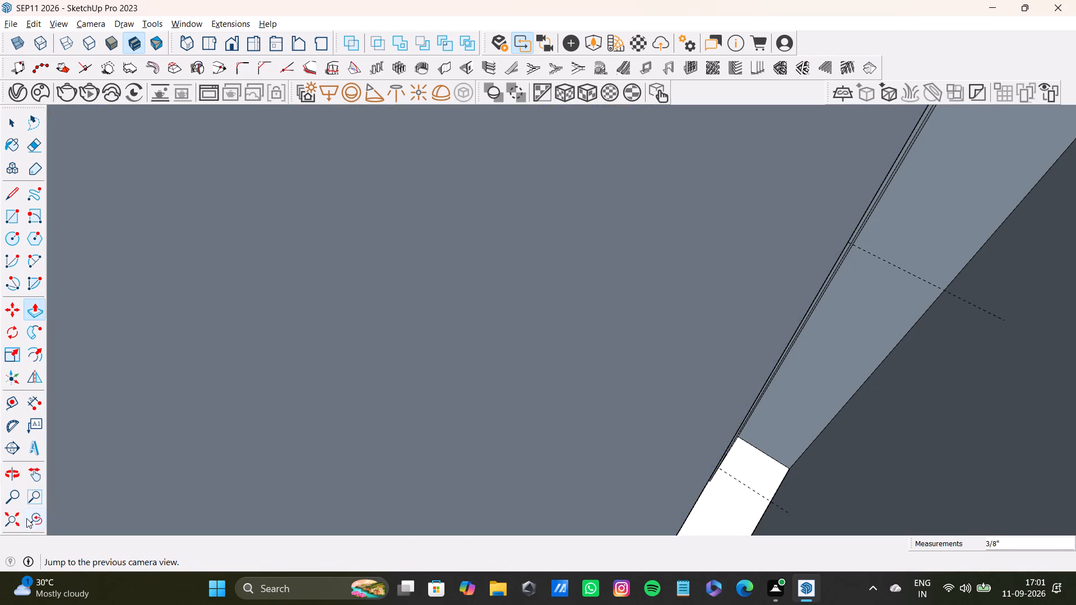
pyautogui.click(26, 518)
pyautogui.click(12, 517)
pyautogui.moveTo(228, 468); pyautogui.dragTo(533, 418, button='middle')
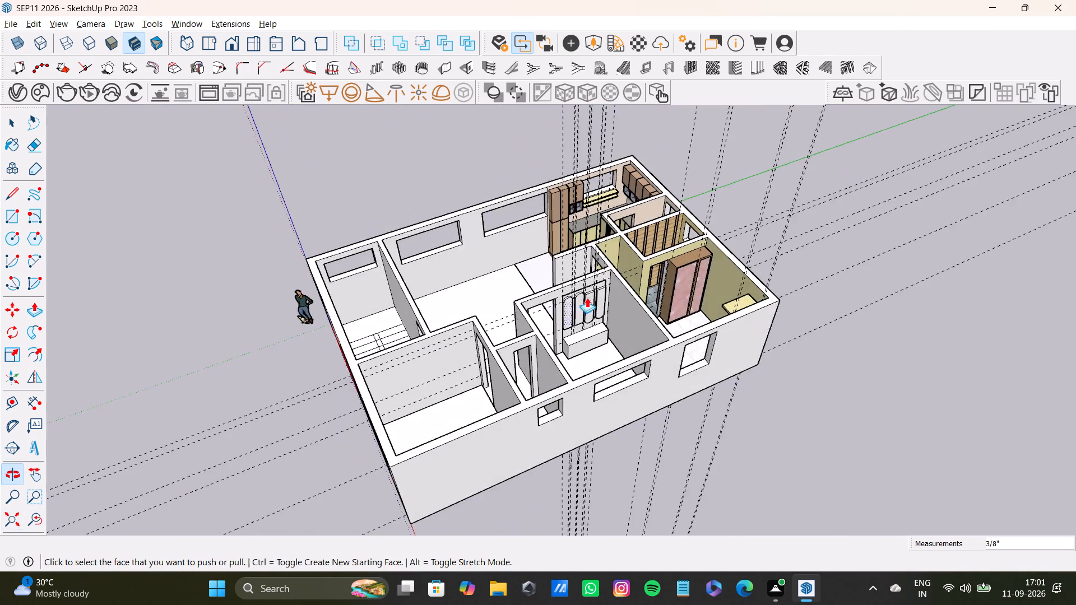
pyautogui.scroll(16, 588, 296)
pyautogui.moveTo(608, 307); pyautogui.dragTo(454, 334, button='middle')
pyautogui.scroll(12, 518, 274)
pyautogui.moveTo(568, 301); pyautogui.dragTo(508, 325, button='middle')
pyautogui.scroll(4, 511, 327)
pyautogui.press('space')
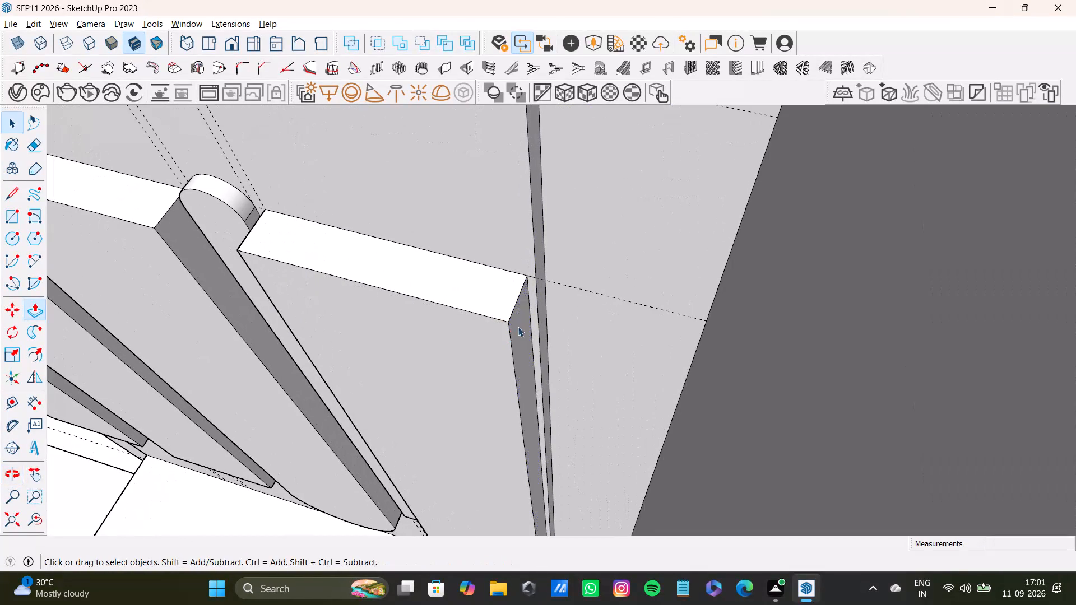
pyautogui.click(518, 327)
pyautogui.click(523, 332)
pyautogui.press('p')
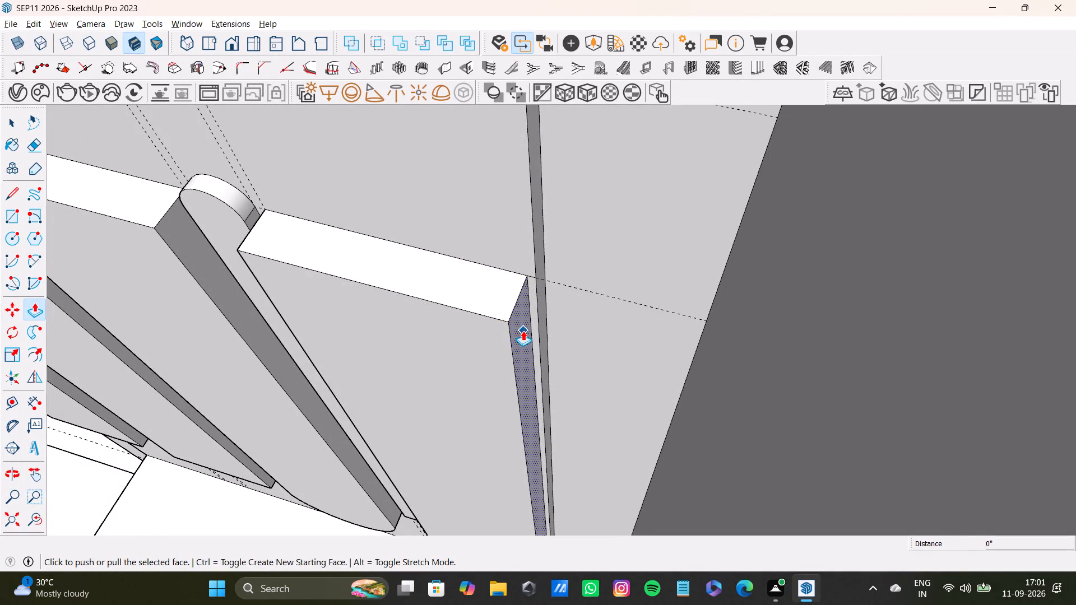
pyautogui.moveTo(523, 331); pyautogui.dragTo(533, 330)
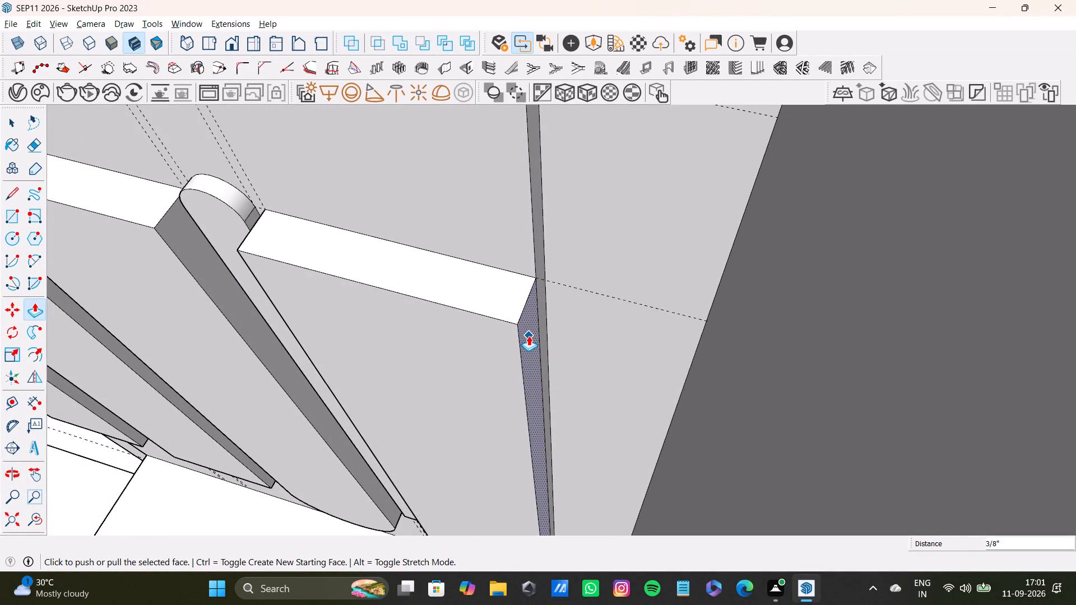
pyautogui.press('space')
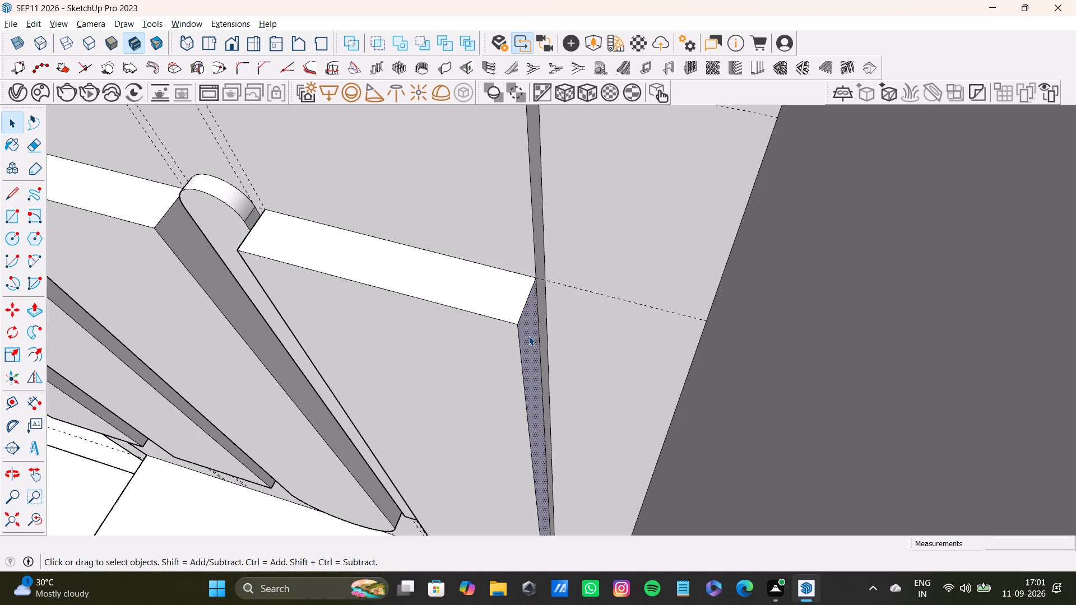
# Examine the wall panel's raised sections and the low block beneath from several angles.
pyautogui.scroll(-20, 415, 357)
pyautogui.scroll(-1, 415, 357)
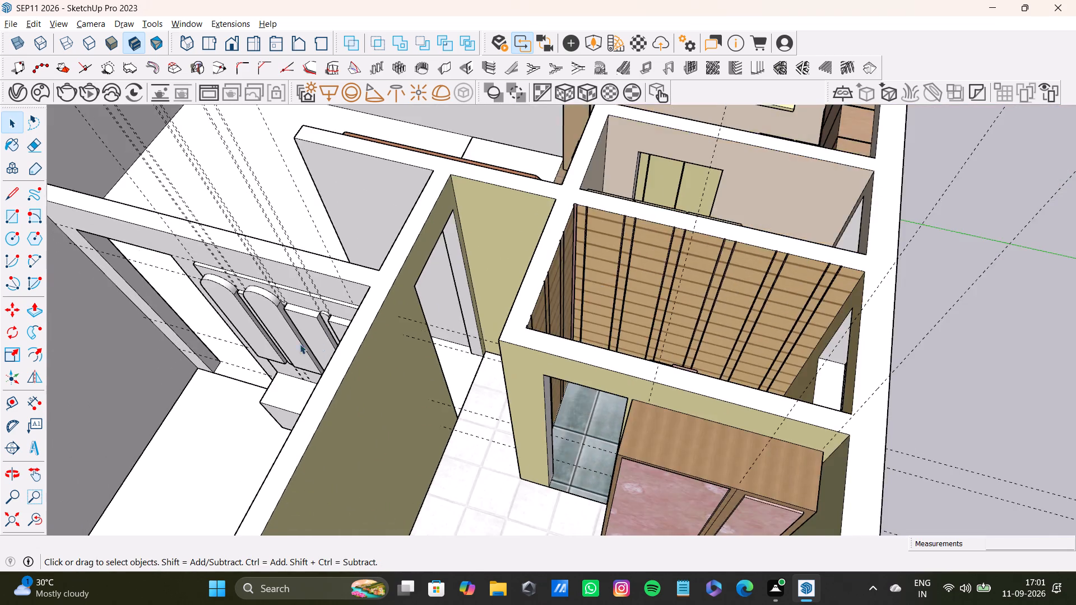
pyautogui.moveTo(300, 344); pyautogui.dragTo(509, 194, button='middle')
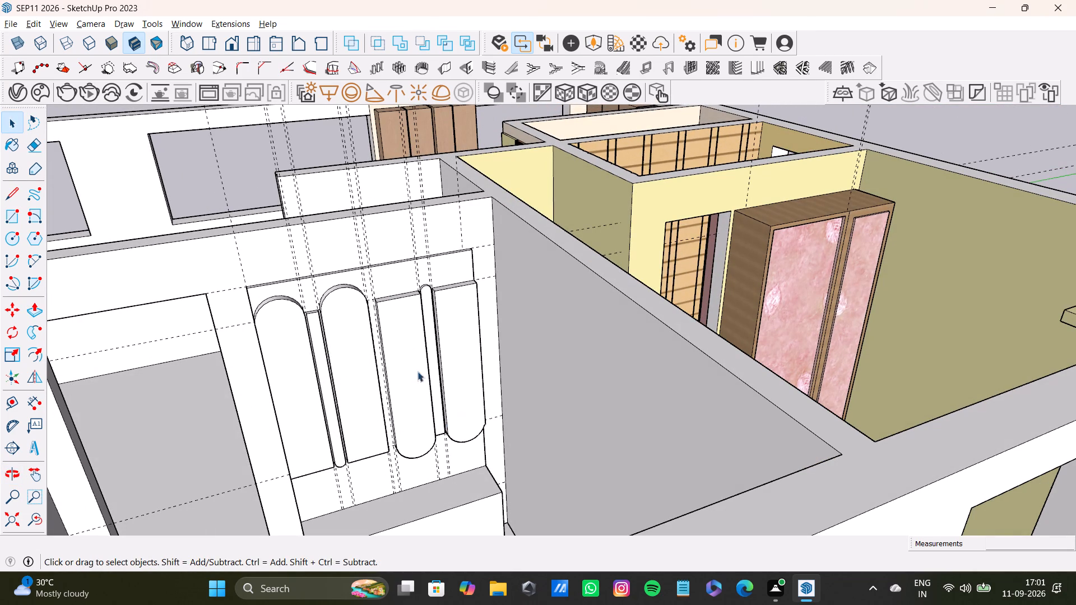
pyautogui.moveTo(422, 374); pyautogui.dragTo(305, 380, button='middle')
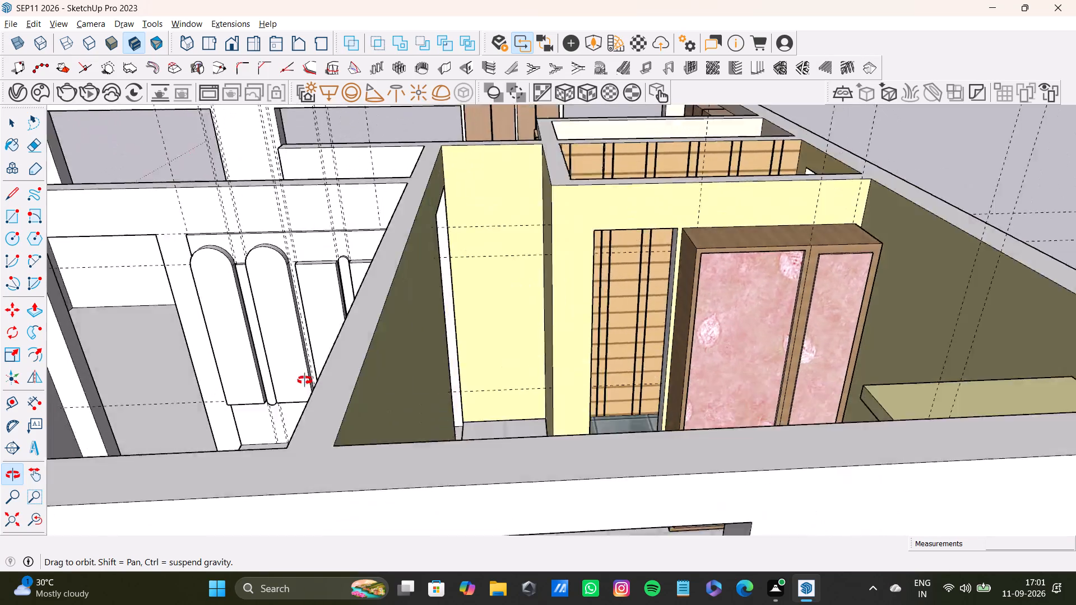
pyautogui.moveTo(305, 380); pyautogui.dragTo(329, 447, button='middle')
pyautogui.scroll(11, 328, 343)
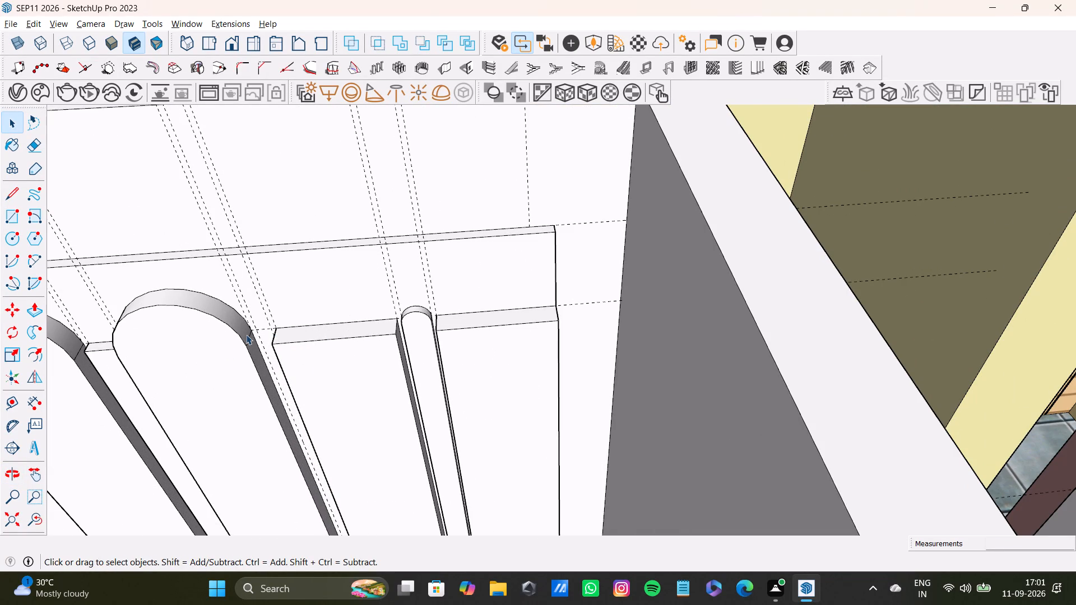
pyautogui.scroll(-3, 244, 362)
pyautogui.keyDown('shift'); pyautogui.moveTo(245, 364); pyautogui.dragTo(406, 305, button='middle'); pyautogui.keyUp('shift')
pyautogui.moveTo(423, 337); pyautogui.dragTo(447, 305, button='middle')
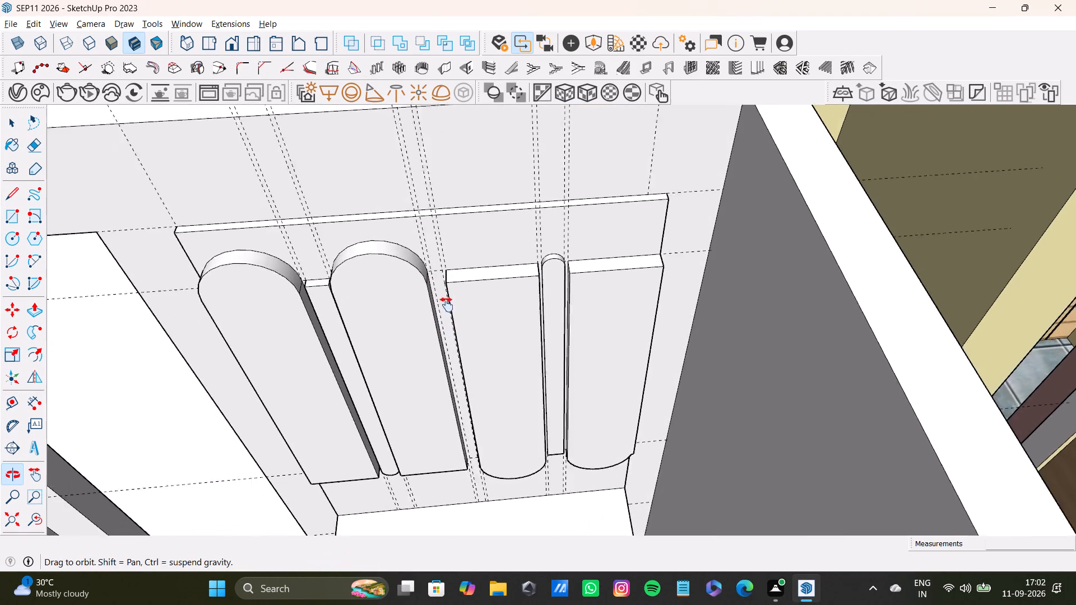
pyautogui.moveTo(447, 305); pyautogui.dragTo(453, 294, button='middle')
pyautogui.scroll(-3, 305, 379)
pyautogui.moveTo(339, 365); pyautogui.dragTo(312, 407, button='middle')
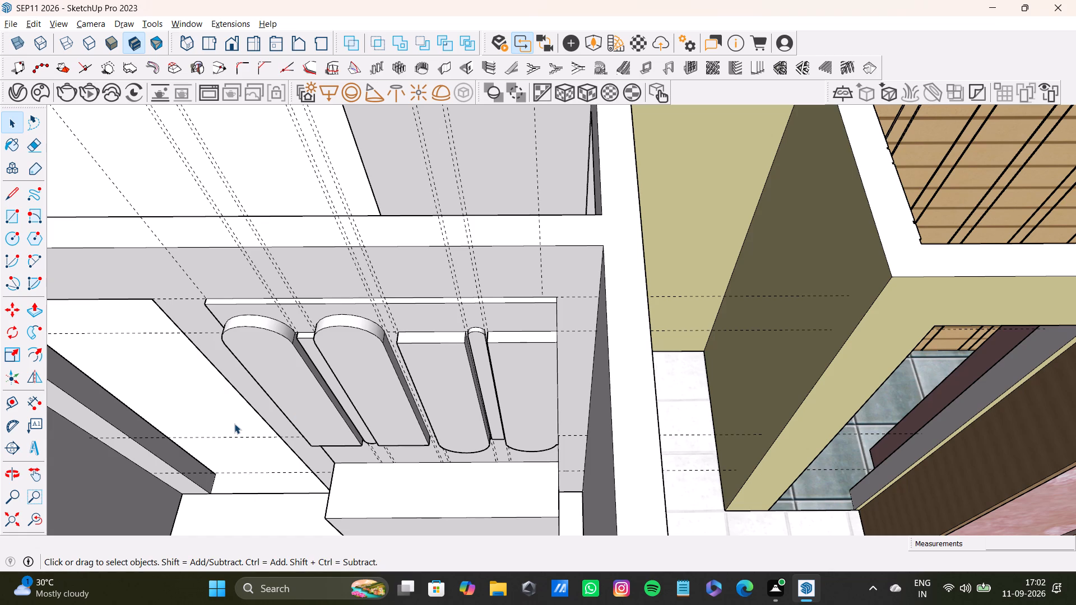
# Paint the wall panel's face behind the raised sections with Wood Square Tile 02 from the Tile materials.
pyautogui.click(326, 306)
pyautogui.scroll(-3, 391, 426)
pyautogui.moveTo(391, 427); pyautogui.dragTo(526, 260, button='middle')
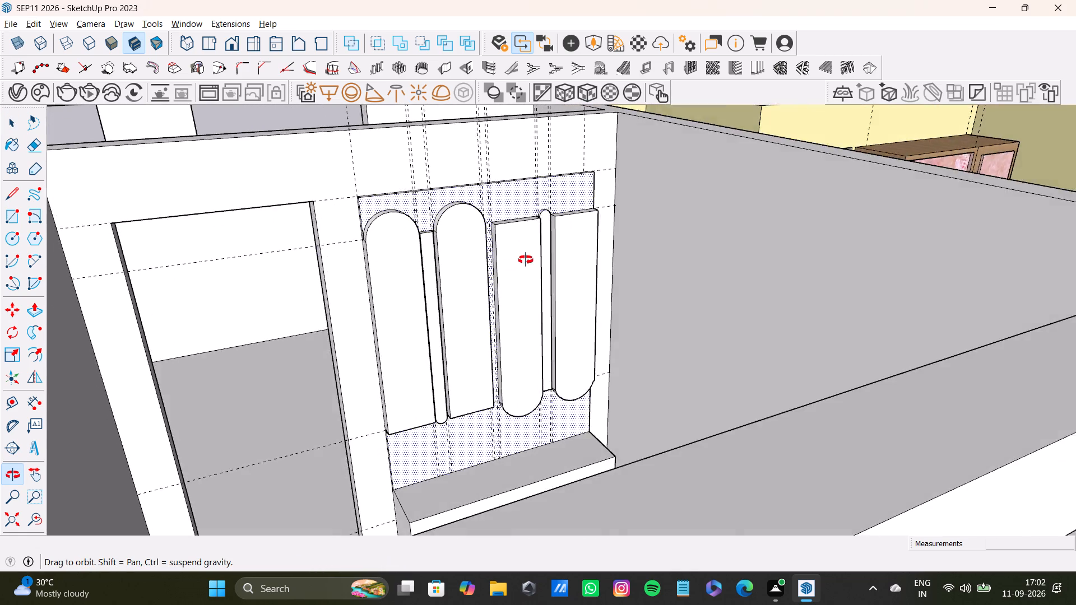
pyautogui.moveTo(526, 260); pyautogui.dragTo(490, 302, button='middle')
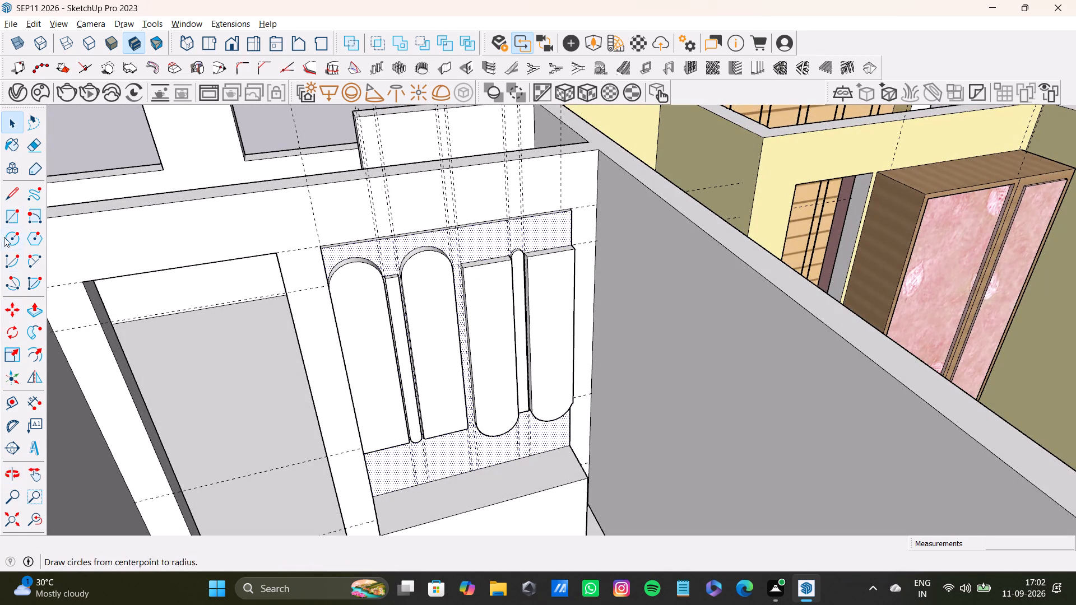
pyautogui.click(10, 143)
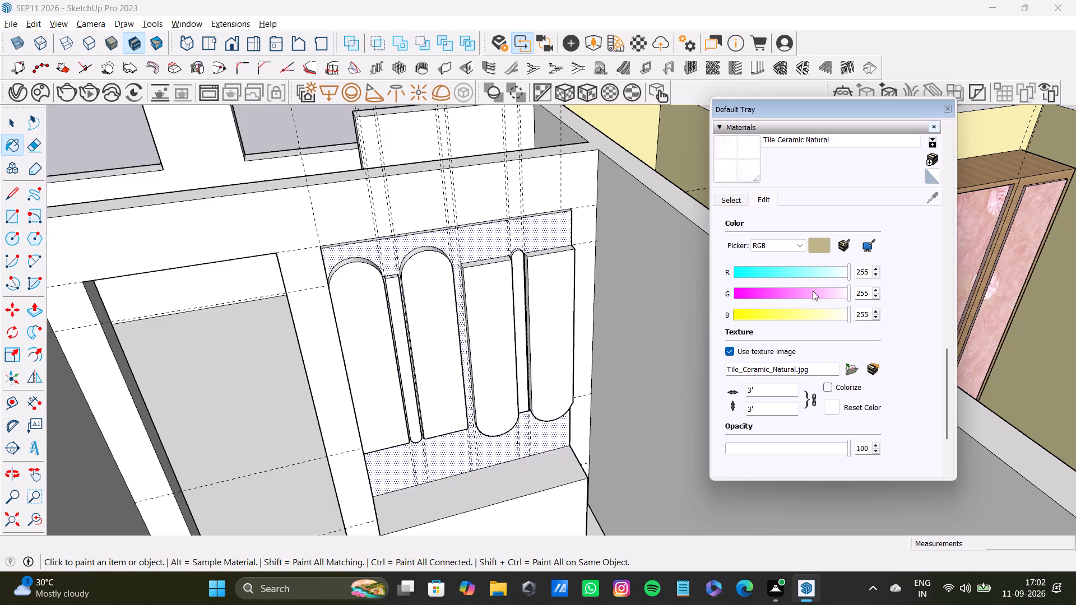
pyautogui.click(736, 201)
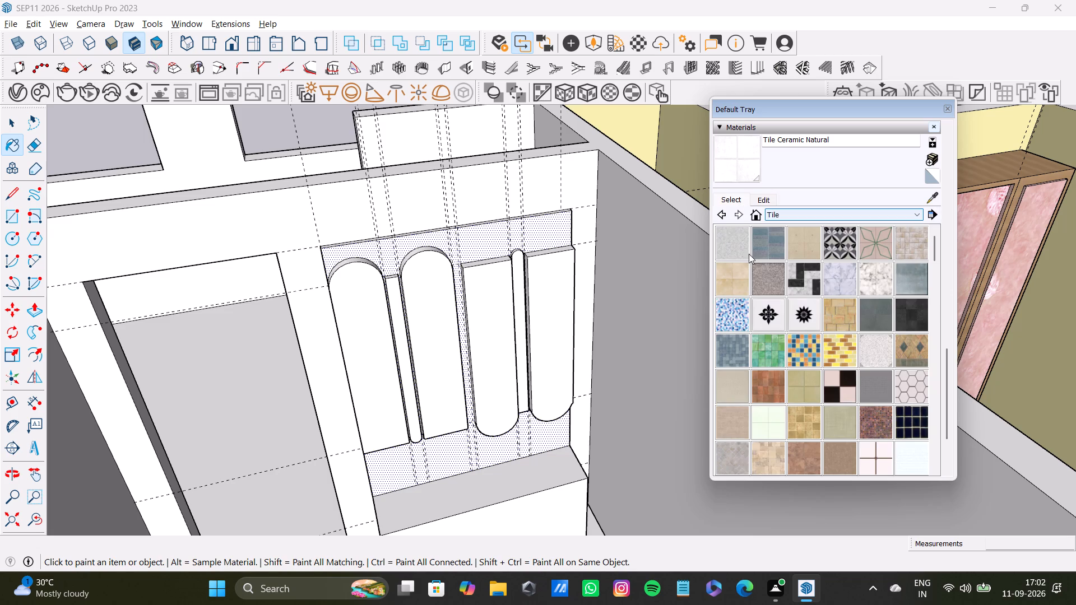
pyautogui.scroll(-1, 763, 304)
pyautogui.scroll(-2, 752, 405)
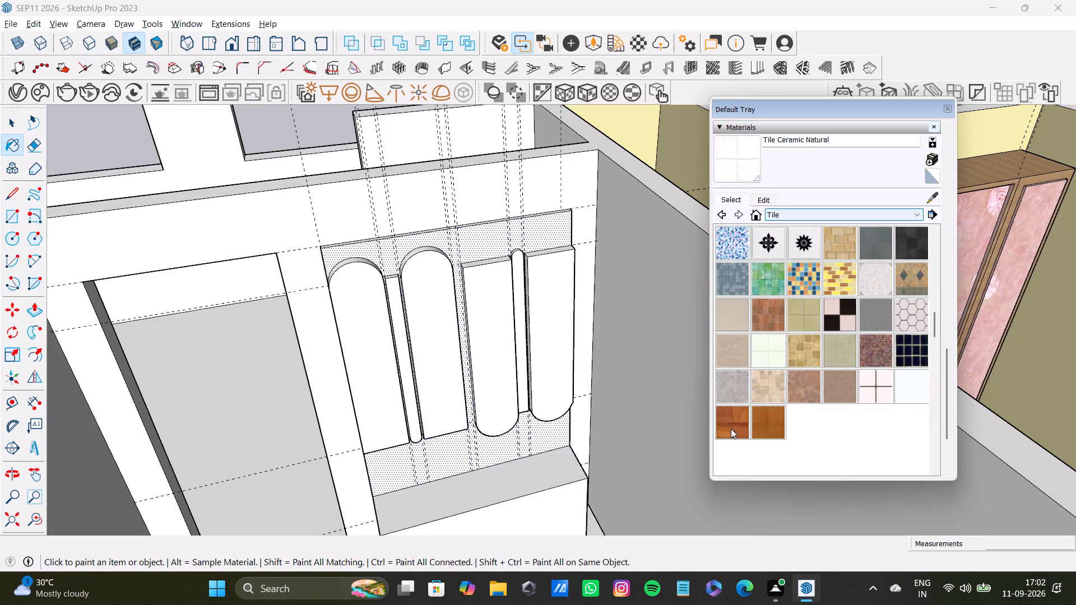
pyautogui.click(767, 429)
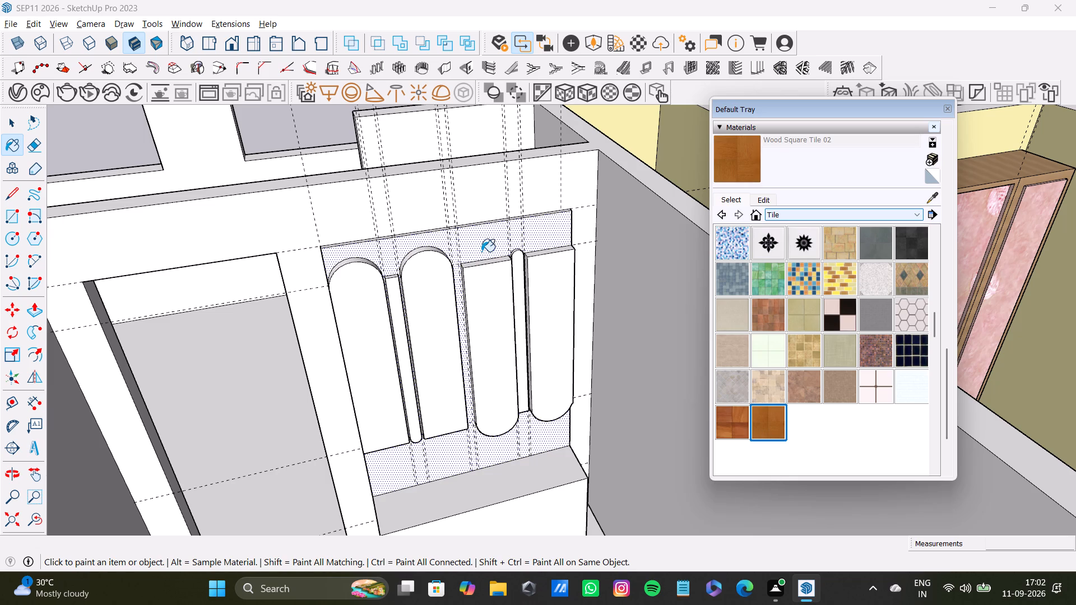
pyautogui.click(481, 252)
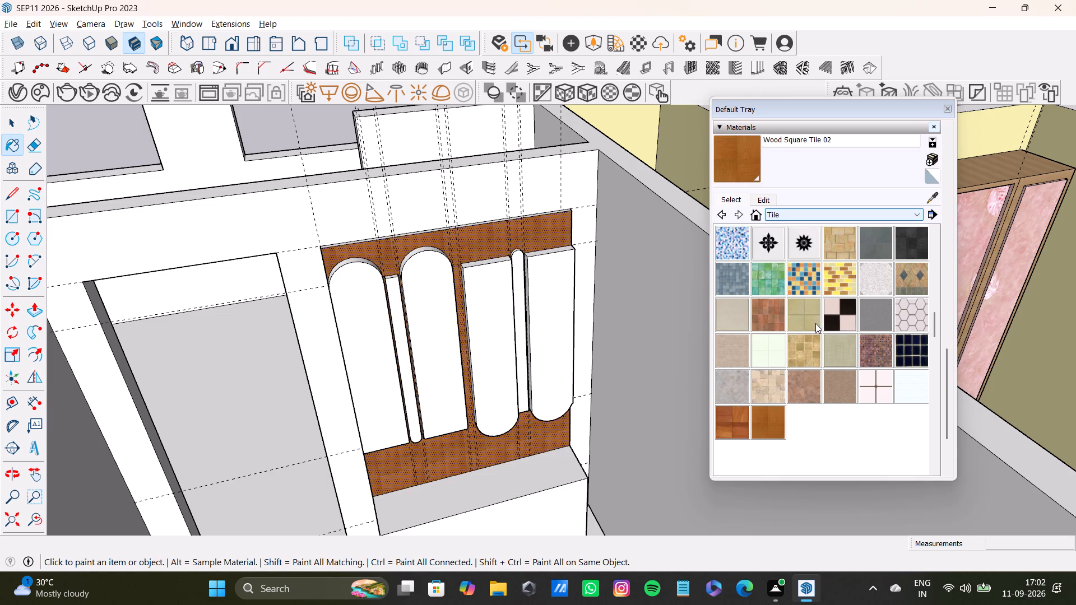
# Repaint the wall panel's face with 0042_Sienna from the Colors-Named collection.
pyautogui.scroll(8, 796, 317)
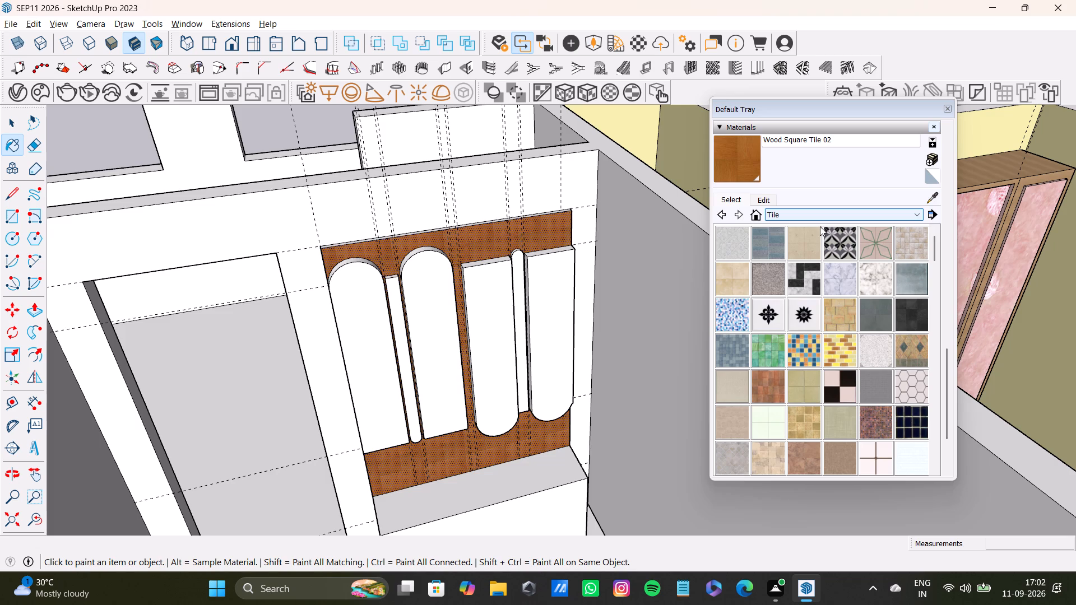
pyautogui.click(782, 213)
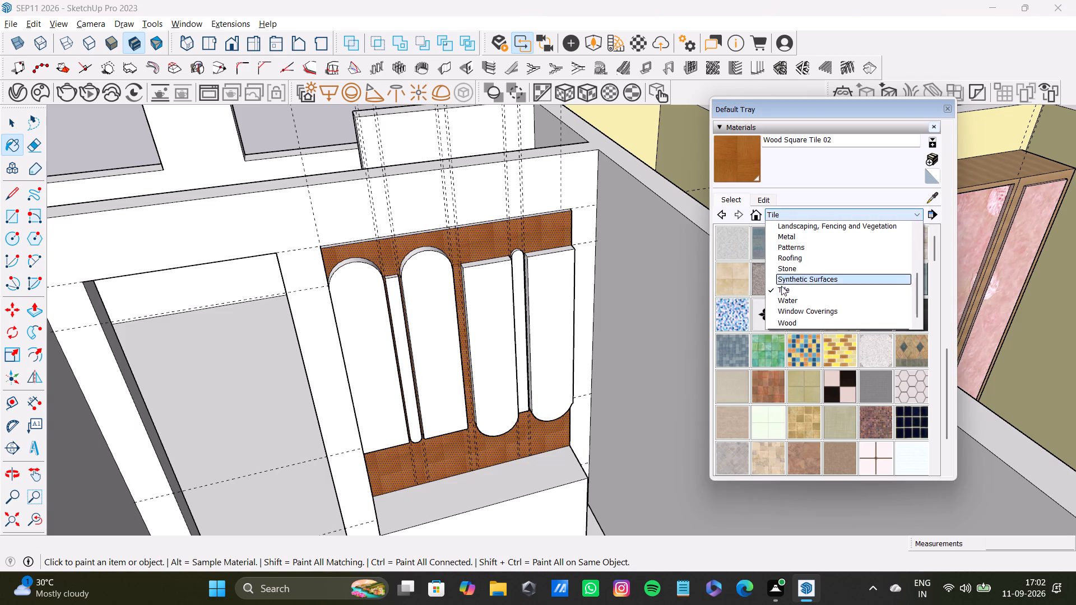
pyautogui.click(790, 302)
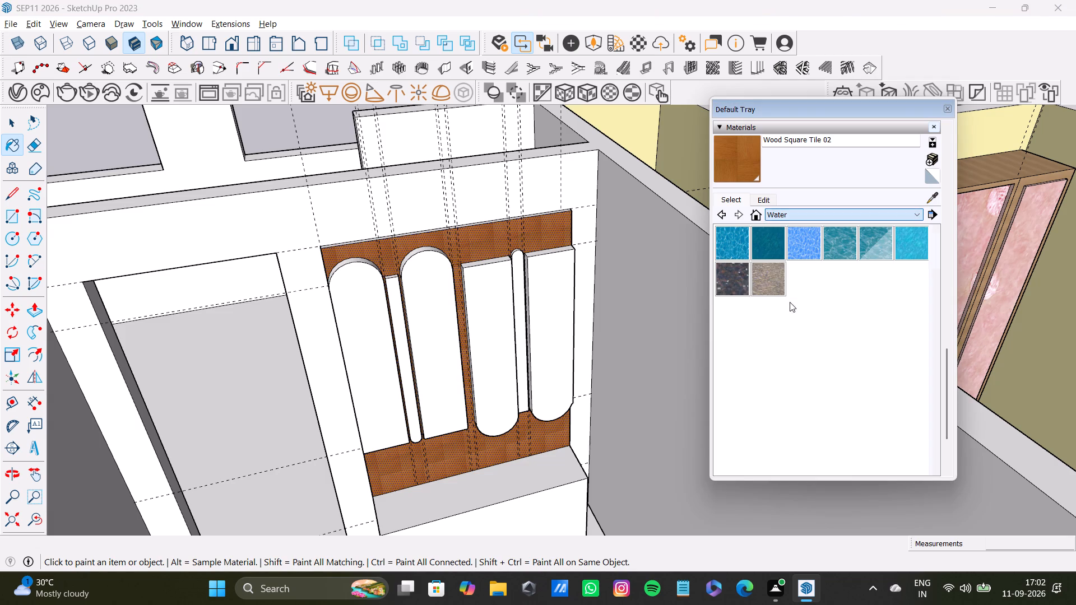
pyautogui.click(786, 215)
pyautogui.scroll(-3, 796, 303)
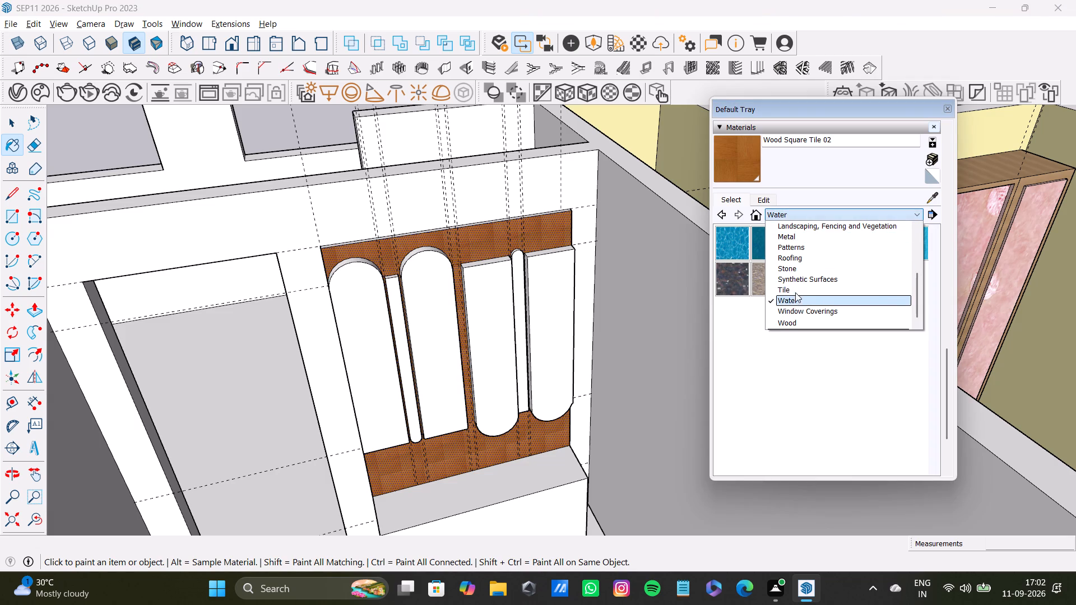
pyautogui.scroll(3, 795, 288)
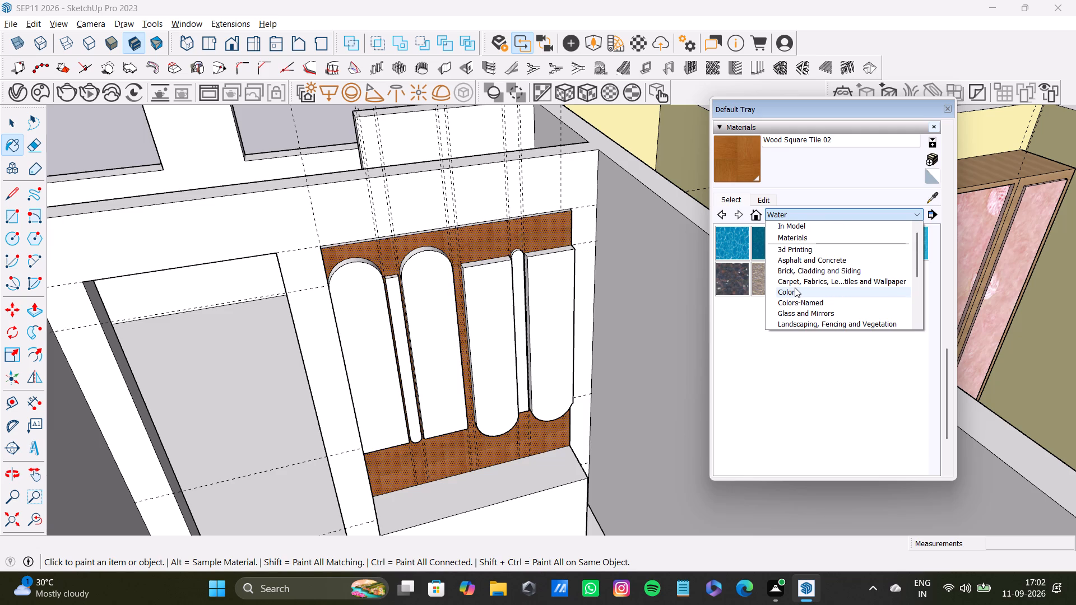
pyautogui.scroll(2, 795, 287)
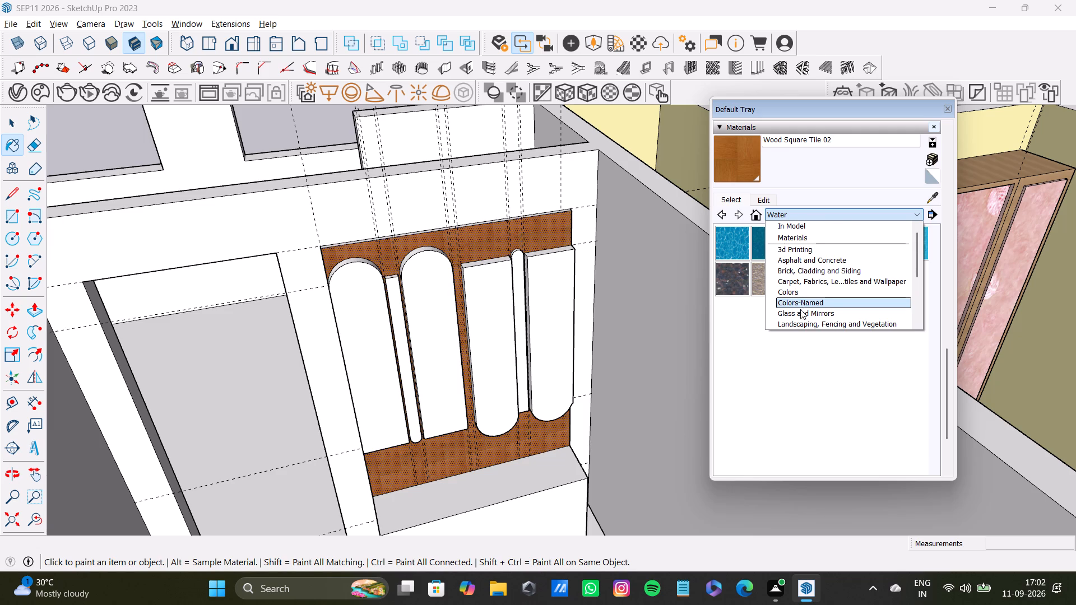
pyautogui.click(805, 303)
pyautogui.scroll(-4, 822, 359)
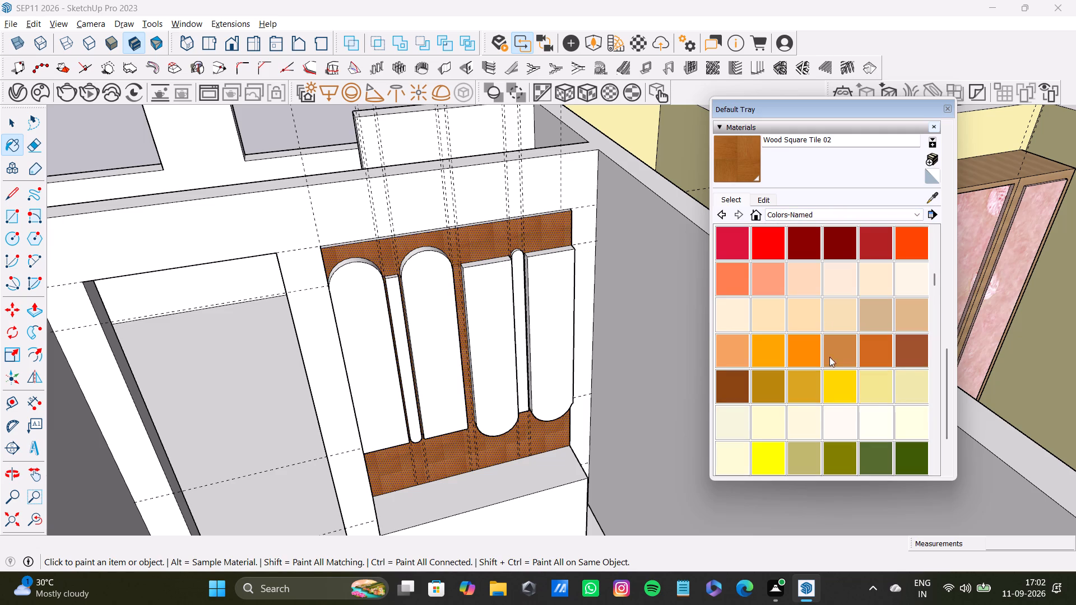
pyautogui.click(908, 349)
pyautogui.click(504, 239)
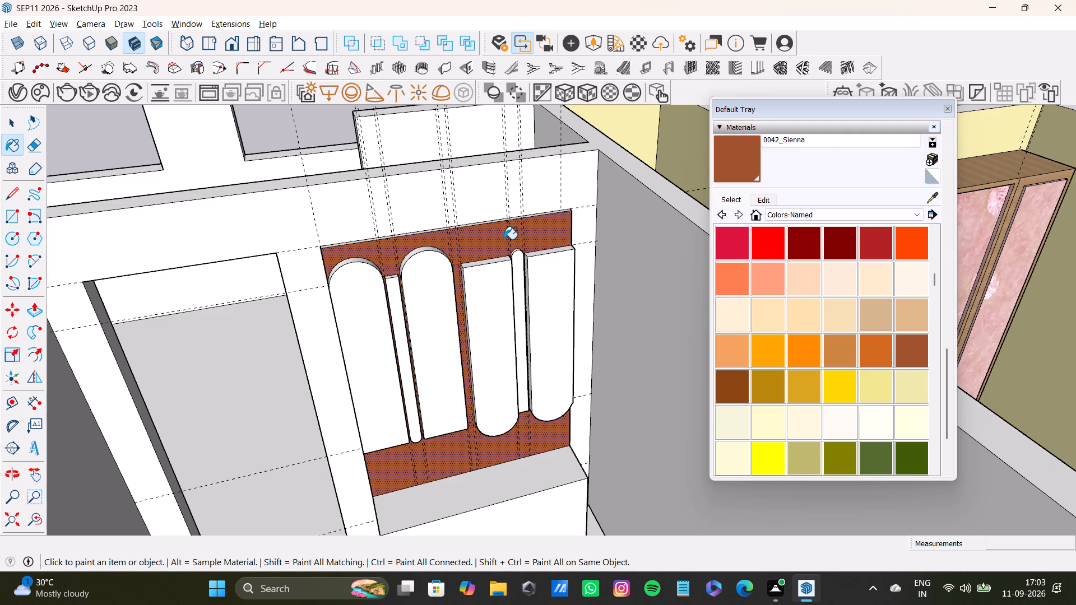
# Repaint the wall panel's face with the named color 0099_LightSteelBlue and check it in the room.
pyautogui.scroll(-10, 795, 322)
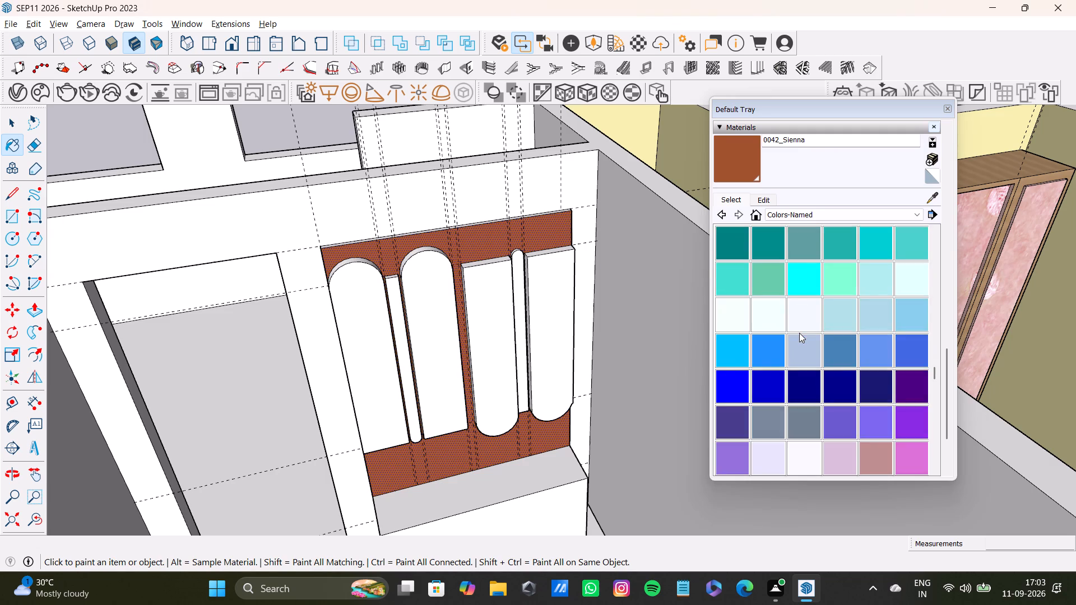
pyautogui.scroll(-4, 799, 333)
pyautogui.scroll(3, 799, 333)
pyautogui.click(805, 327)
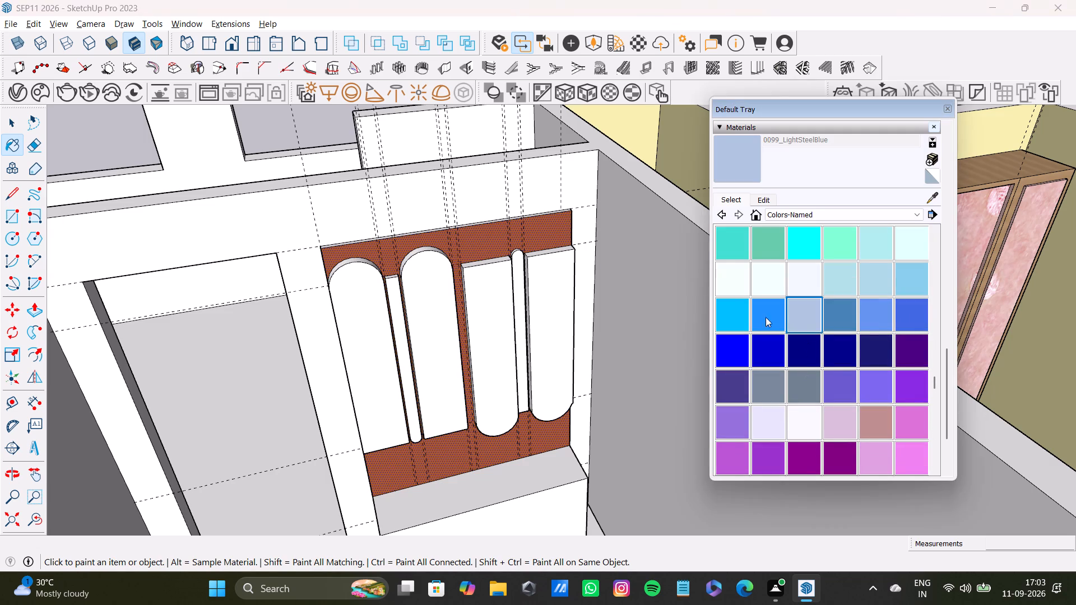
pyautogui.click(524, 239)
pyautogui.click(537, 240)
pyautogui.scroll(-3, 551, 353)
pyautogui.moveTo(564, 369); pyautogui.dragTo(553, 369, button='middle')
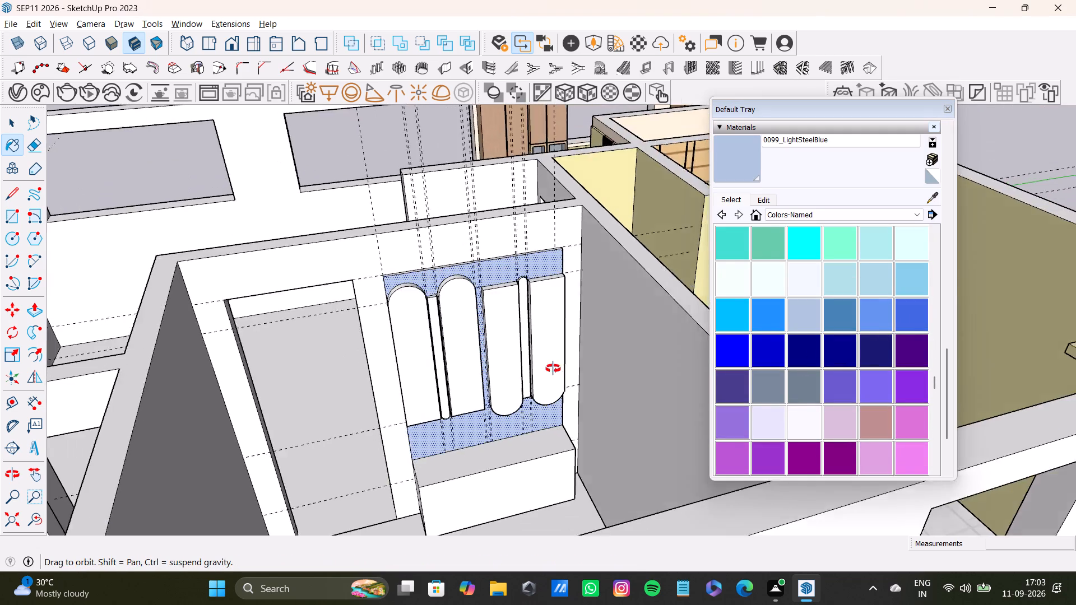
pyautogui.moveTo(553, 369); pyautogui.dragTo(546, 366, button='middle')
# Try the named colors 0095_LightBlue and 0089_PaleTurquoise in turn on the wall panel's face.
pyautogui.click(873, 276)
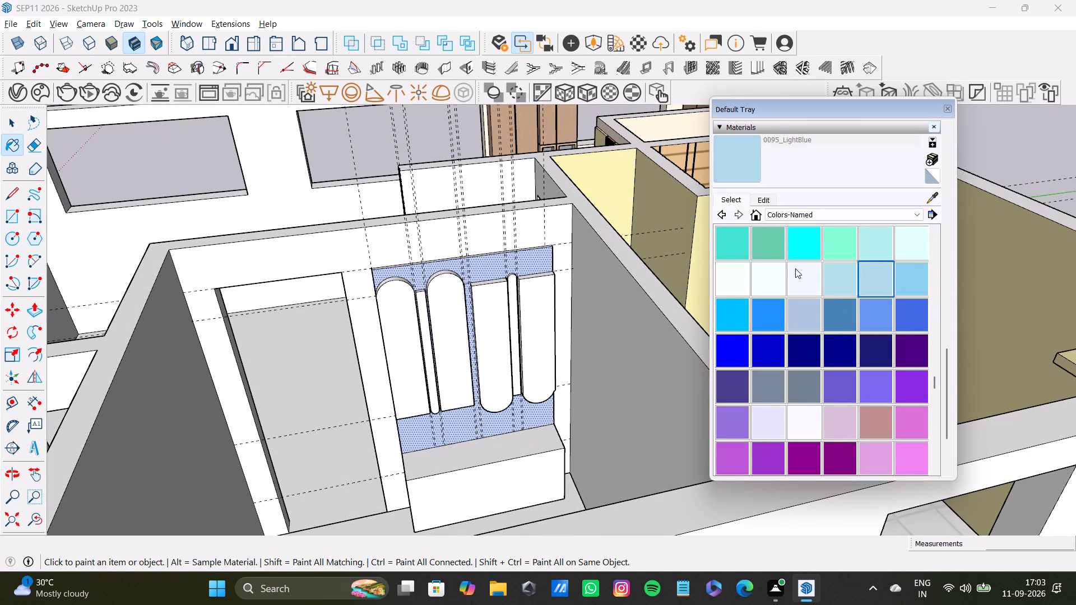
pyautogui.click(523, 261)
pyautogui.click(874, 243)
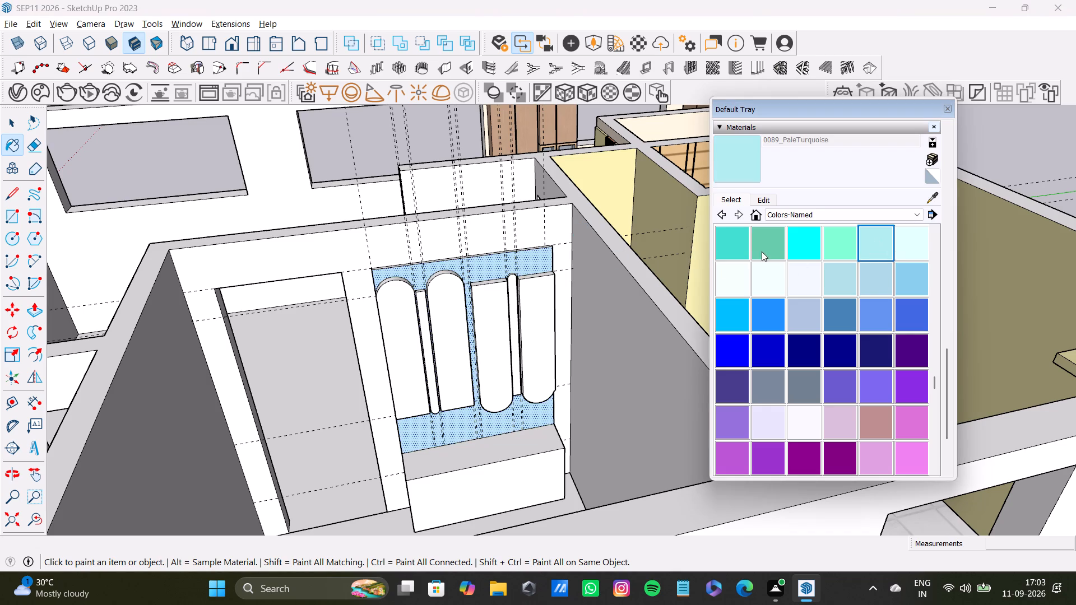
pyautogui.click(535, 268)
# Paint the wall panel's face with the named color 0090_LightCyan.
pyautogui.click(910, 239)
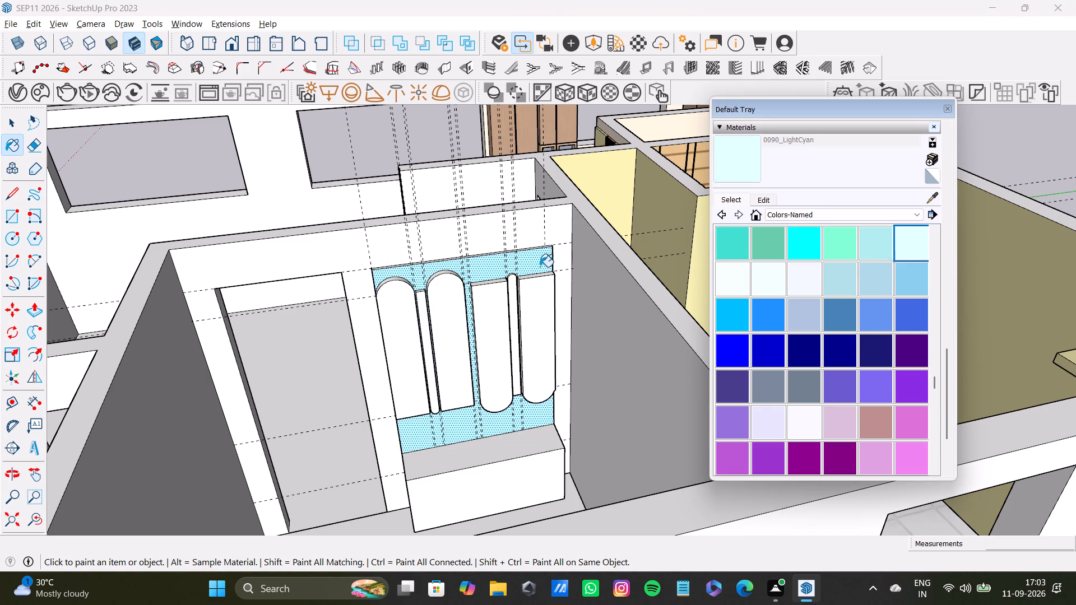
pyautogui.click(540, 267)
pyautogui.scroll(3, 449, 442)
pyautogui.scroll(-3, 555, 439)
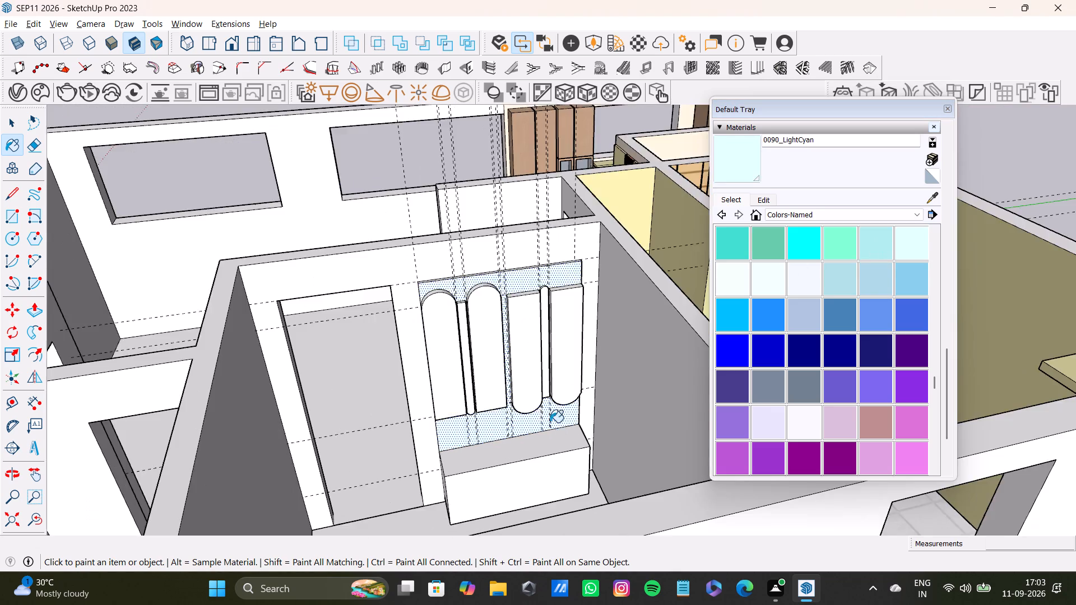
pyautogui.scroll(-4, 550, 422)
pyautogui.moveTo(507, 421); pyautogui.dragTo(469, 481, button='middle')
pyautogui.scroll(3, 471, 469)
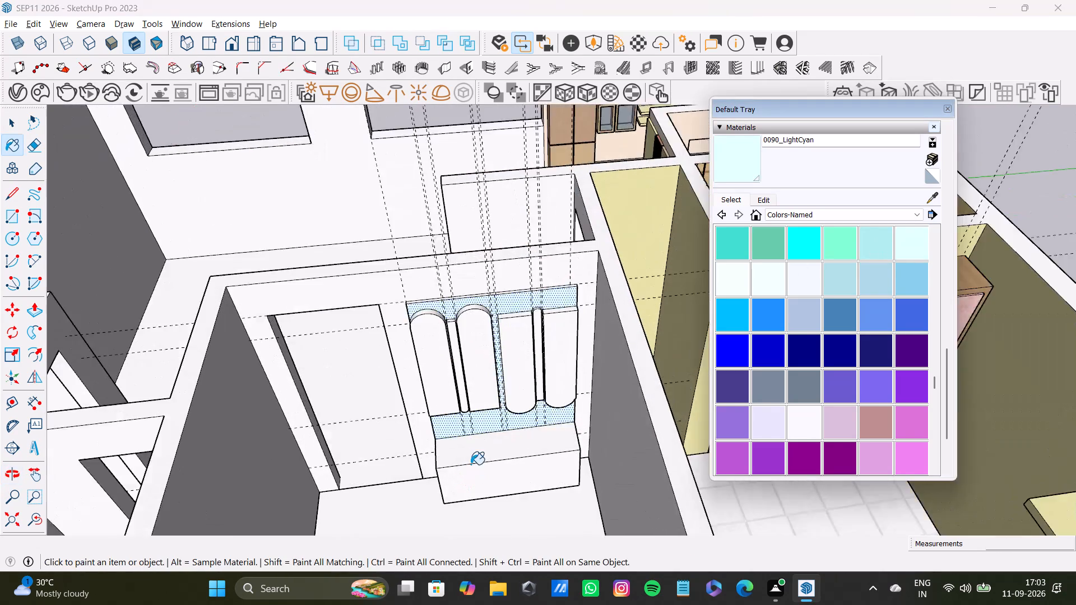
pyautogui.scroll(4, 471, 464)
pyautogui.press('space')
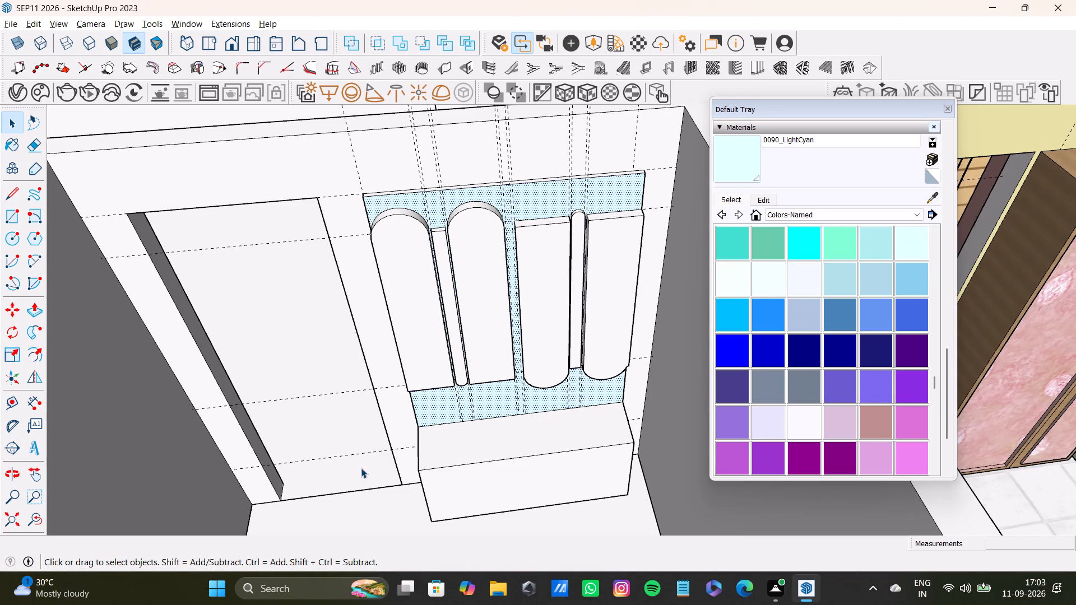
# Place a vertical Tape Measure guide from the panel's side edge nearest the doorway through the adjacent arched section's rear springing corner.
pyautogui.scroll(-4, 454, 466)
pyautogui.moveTo(454, 462); pyautogui.dragTo(546, 406, button='middle')
pyautogui.scroll(-1, 546, 406)
pyautogui.scroll(6, 509, 429)
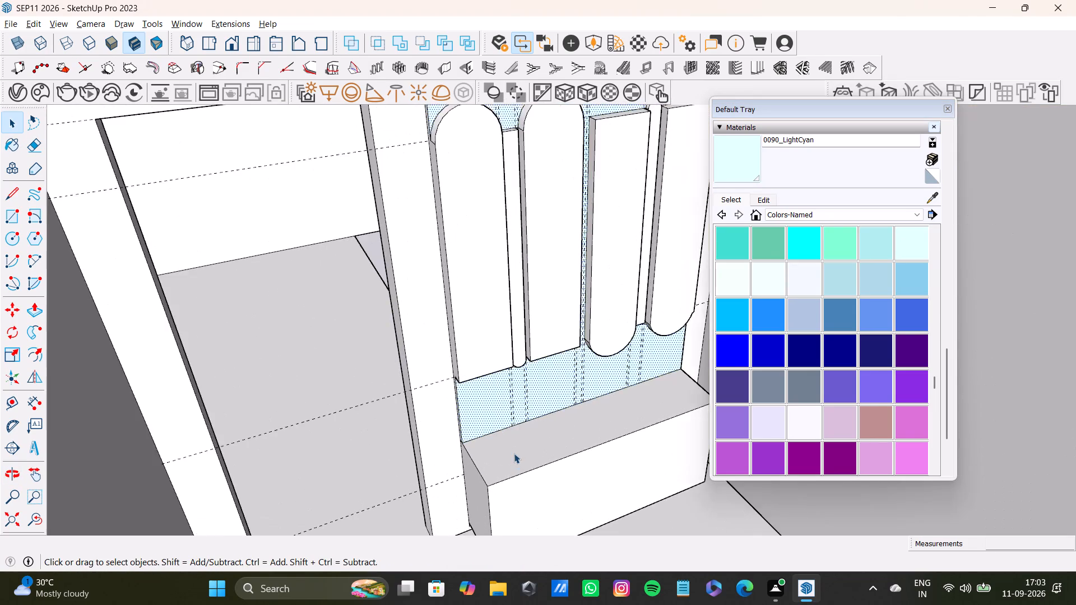
pyautogui.scroll(9, 514, 453)
pyautogui.moveTo(439, 380); pyautogui.dragTo(485, 357, button='middle')
pyautogui.scroll(2, 445, 277)
pyautogui.scroll(-8, 456, 276)
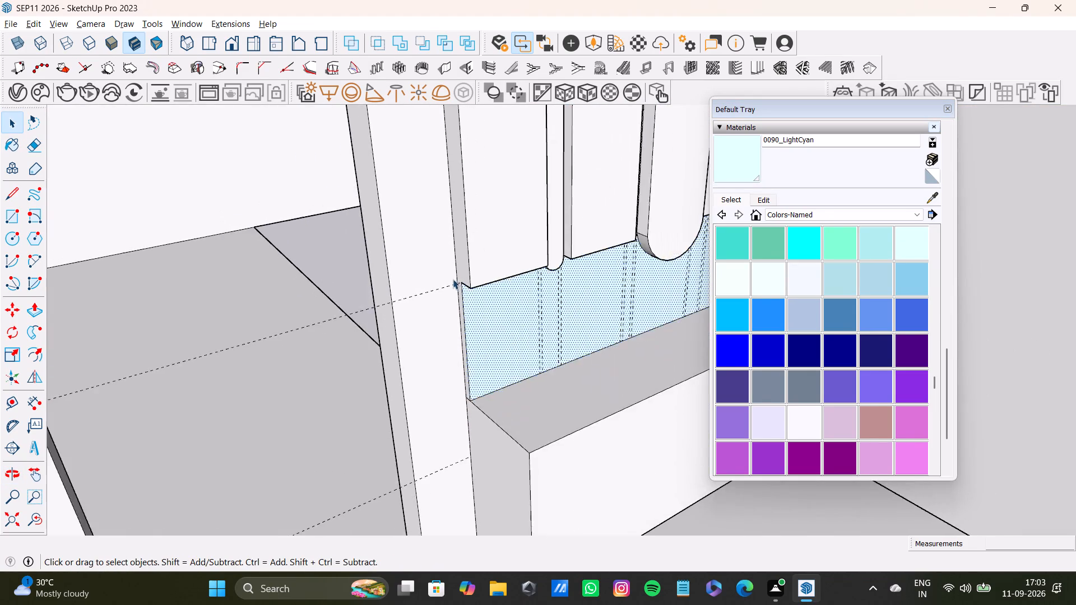
pyautogui.scroll(-8, 453, 279)
pyautogui.click(35, 514)
pyautogui.click(5, 524)
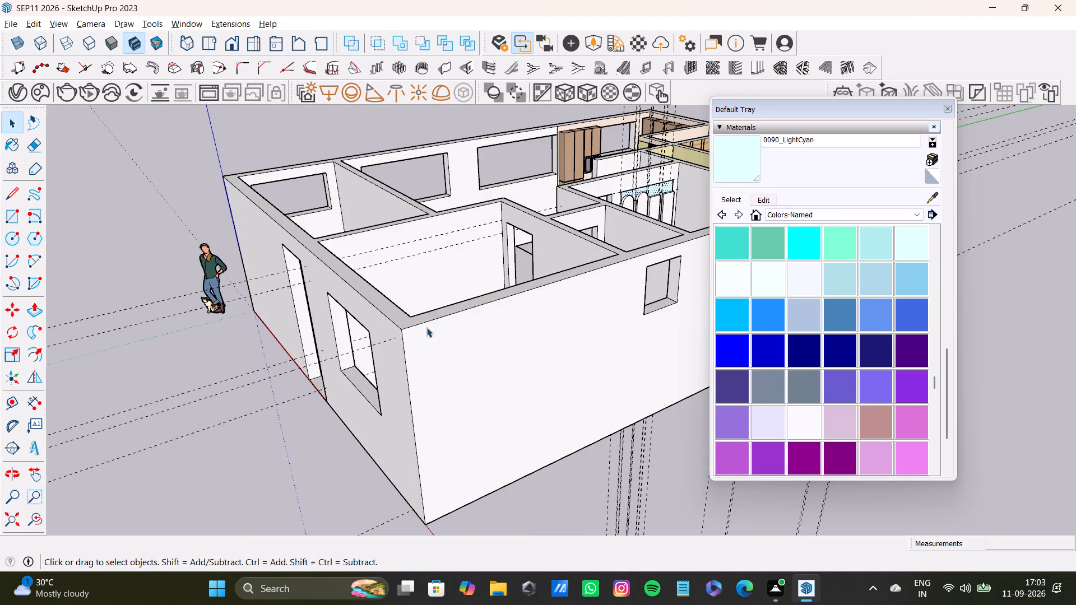
pyautogui.scroll(-5, 416, 292)
pyautogui.scroll(20, 471, 249)
pyautogui.scroll(5, 471, 249)
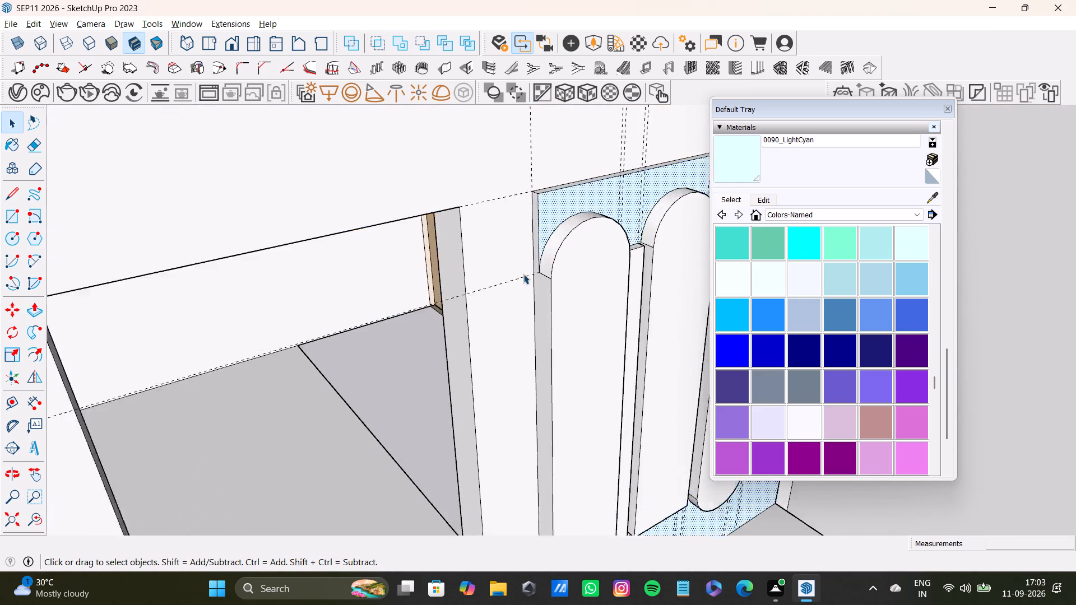
pyautogui.scroll(2, 523, 274)
pyautogui.moveTo(521, 316); pyautogui.dragTo(532, 314, button='middle')
pyautogui.click(13, 398)
pyautogui.scroll(2, 497, 316)
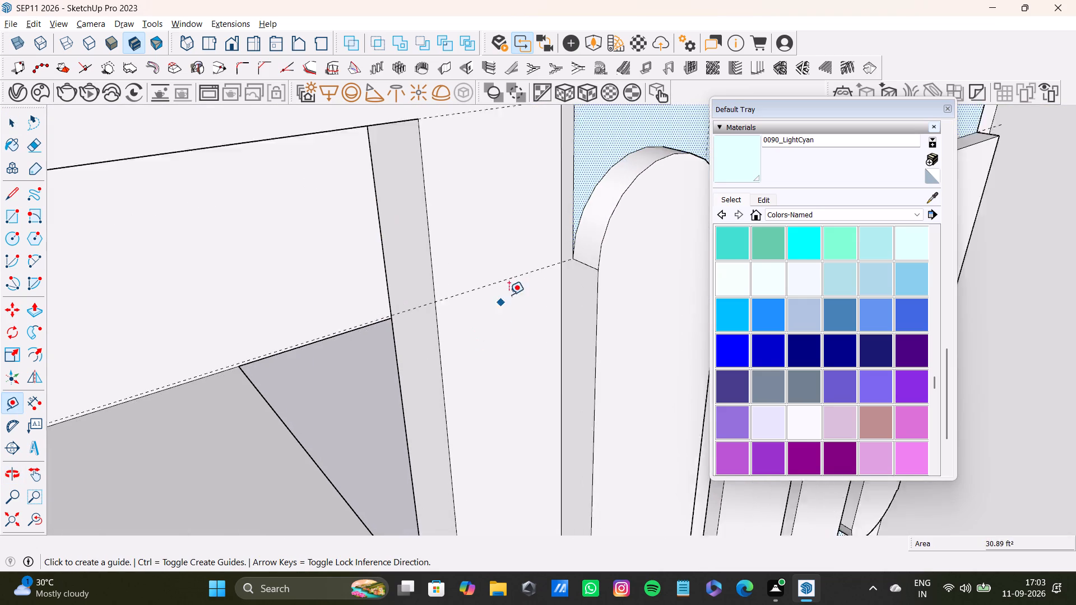
pyautogui.scroll(1, 509, 295)
pyautogui.click(565, 289)
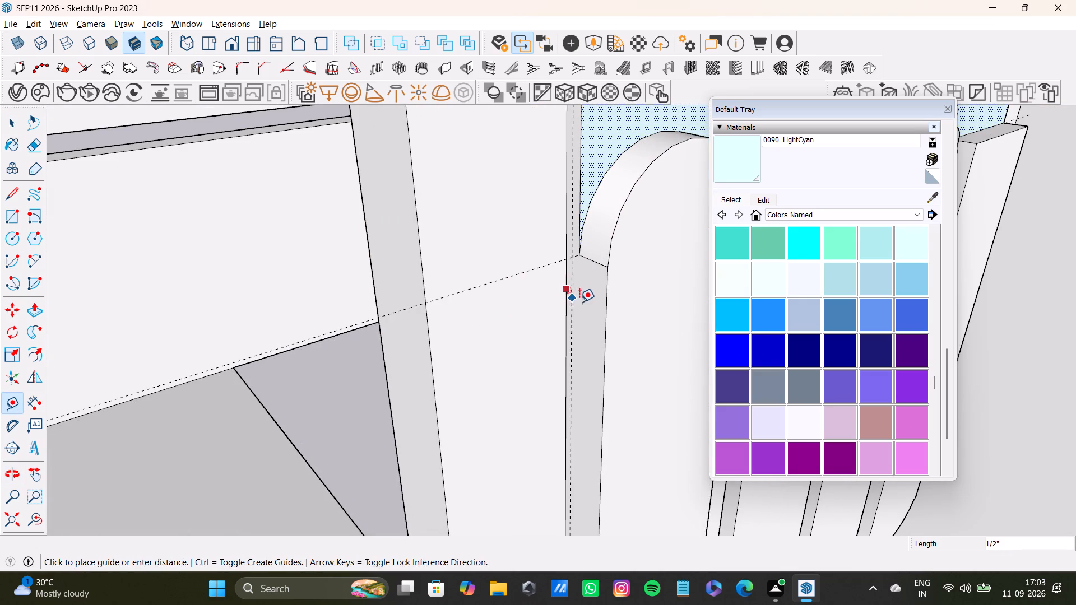
pyautogui.click(577, 255)
pyautogui.scroll(-7, 563, 311)
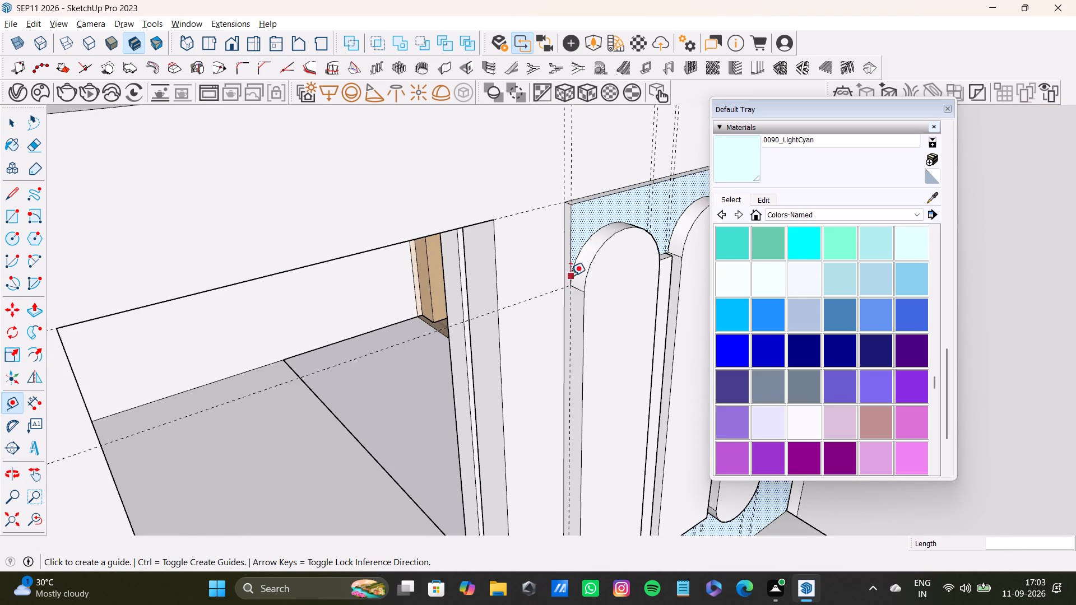
pyautogui.press('space')
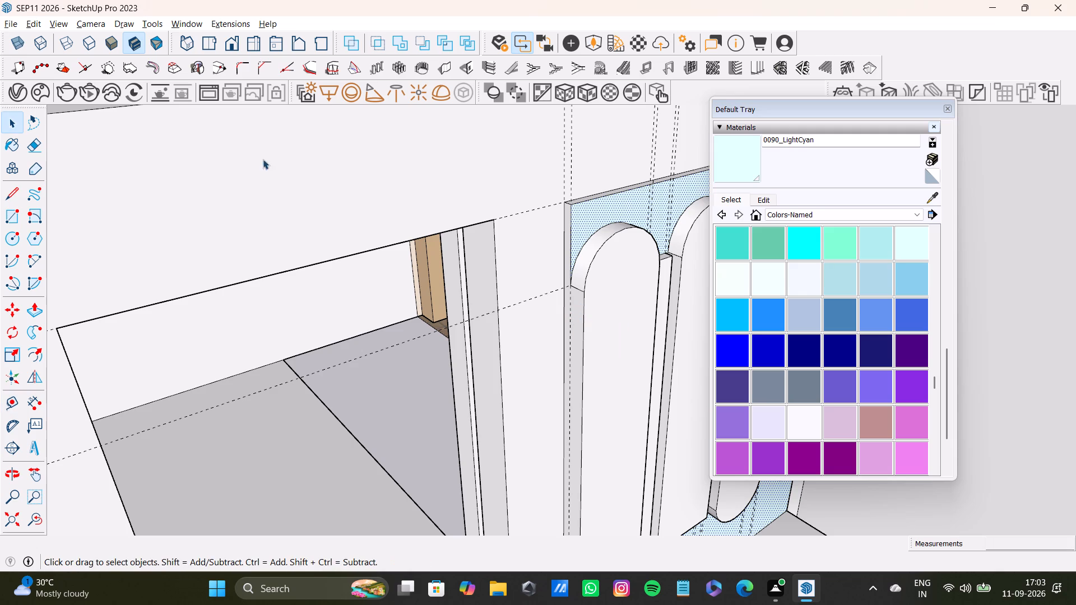
# Draw a vertical line about 4' 1 1/4" from the first arched section's rear springing corner down to its rear bottom corner.
pyautogui.click(12, 195)
pyautogui.scroll(5, 511, 308)
pyautogui.click(597, 271)
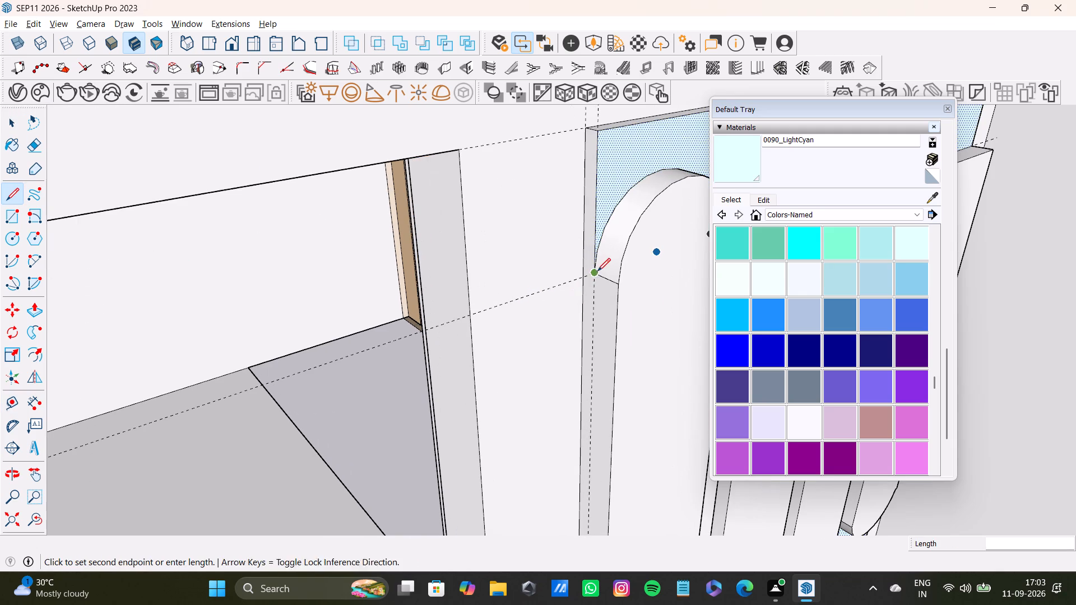
pyautogui.scroll(-8, 605, 385)
pyautogui.keyDown('shift'); pyautogui.moveTo(586, 428); pyautogui.dragTo(616, 278, button='middle'); pyautogui.keyUp('shift')
pyautogui.keyDown('shift'); pyautogui.moveTo(622, 295); pyautogui.dragTo(383, 565, button='middle'); pyautogui.keyUp('shift')
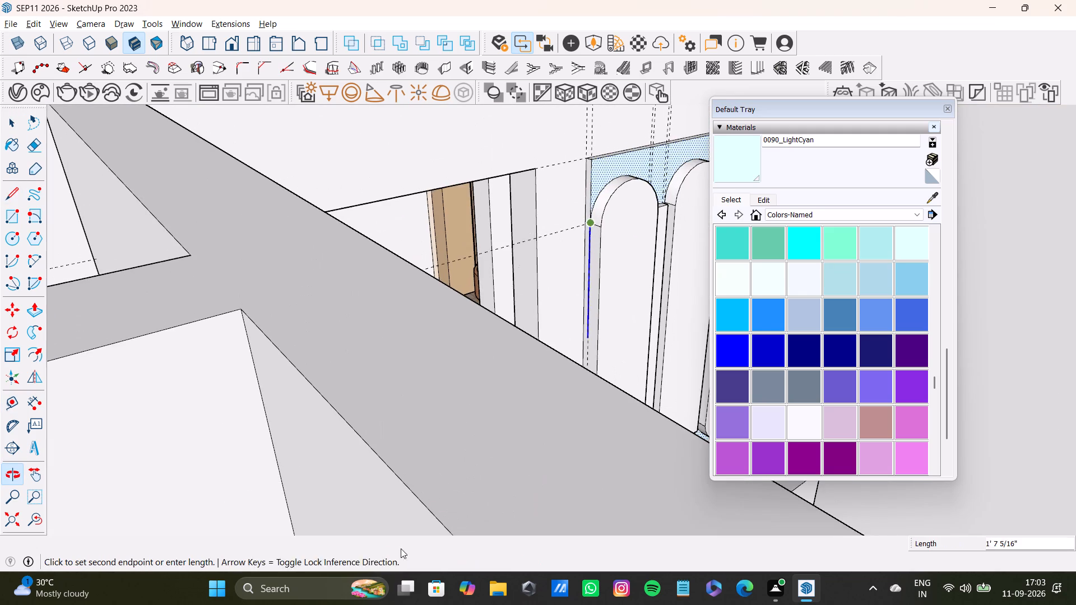
pyautogui.keyDown('shift'); pyautogui.moveTo(590, 370); pyautogui.dragTo(399, 455, button='middle'); pyautogui.keyUp('shift')
pyautogui.scroll(5, 535, 433)
pyautogui.click(562, 523)
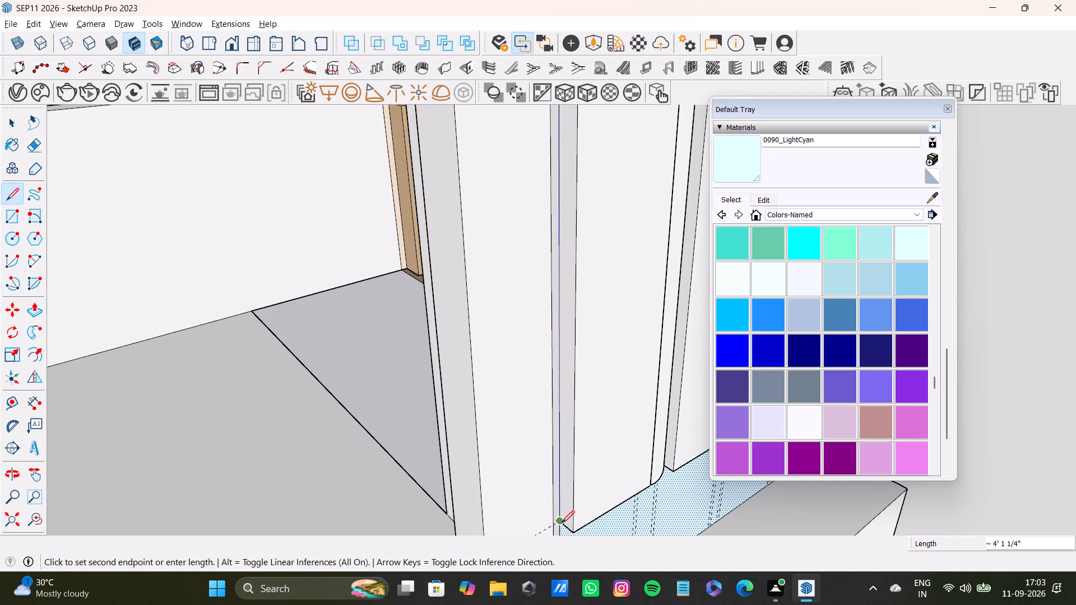
pyautogui.press('space')
# Sample the wall panel's 0090_LightCyan color and paint it on the panel's narrow side face nearest the doorway.
pyautogui.scroll(-7, 567, 353)
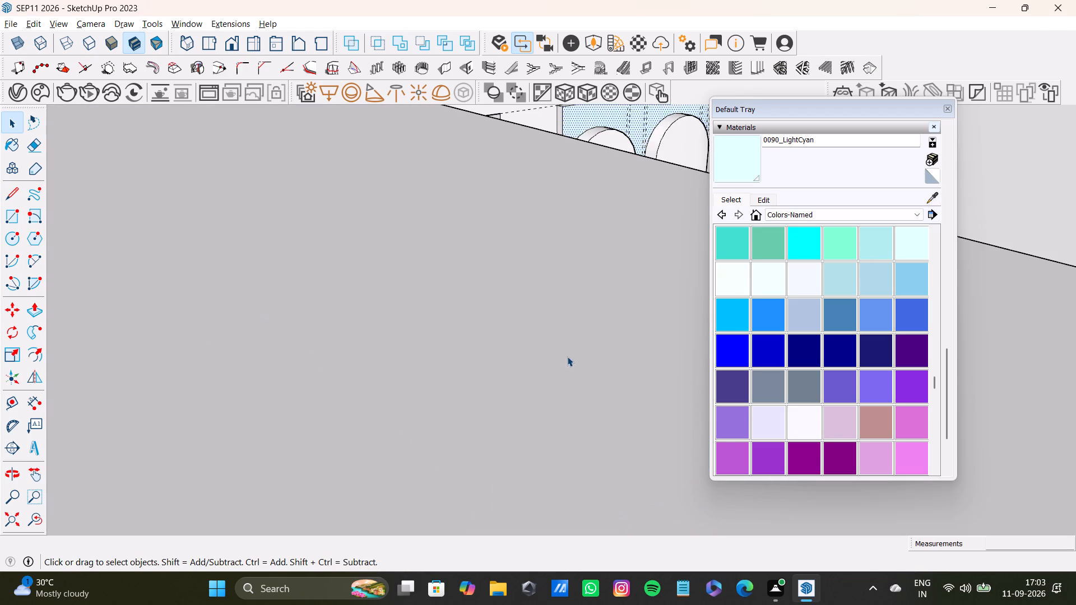
pyautogui.moveTo(587, 225); pyautogui.dragTo(514, 263, button='middle')
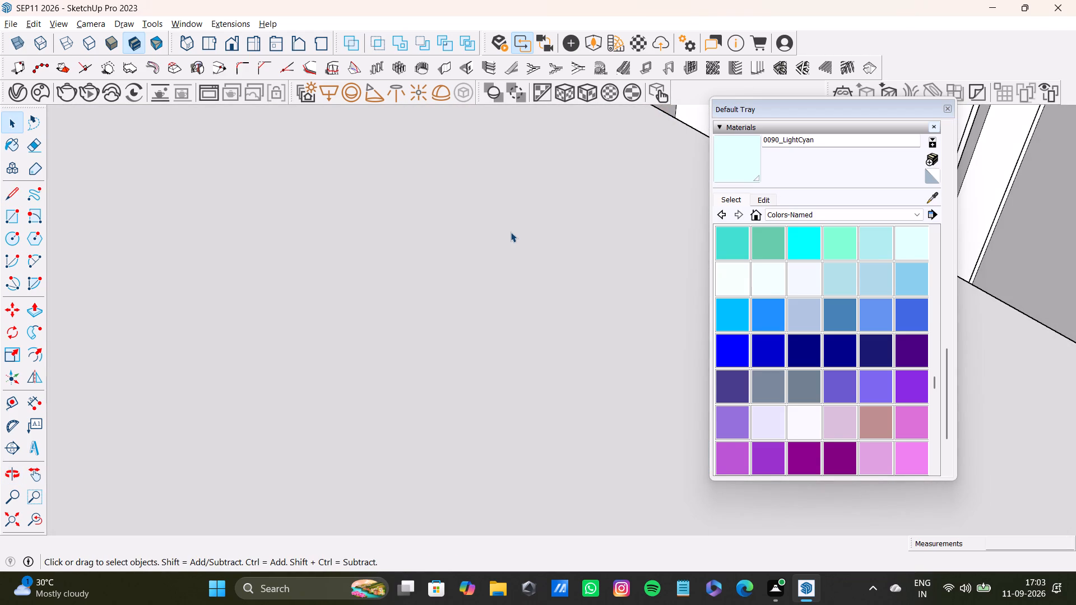
pyautogui.keyDown('shift'); pyautogui.moveTo(528, 231); pyautogui.dragTo(379, 412, button='middle'); pyautogui.keyUp('shift')
pyautogui.scroll(-2, 496, 295)
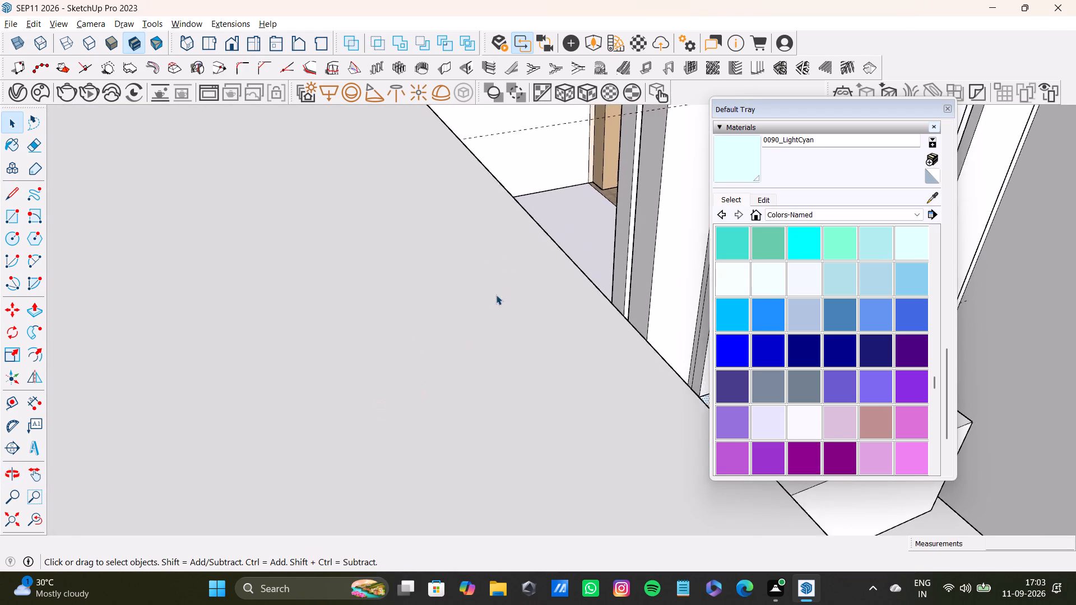
pyautogui.scroll(-16, 496, 295)
pyautogui.keyDown('shift'); pyautogui.moveTo(592, 231); pyautogui.dragTo(422, 357, button='middle'); pyautogui.keyUp('shift')
pyautogui.scroll(3, 431, 309)
pyautogui.keyDown('shift'); pyautogui.moveTo(363, 412); pyautogui.dragTo(471, 328, button='middle'); pyautogui.keyUp('shift')
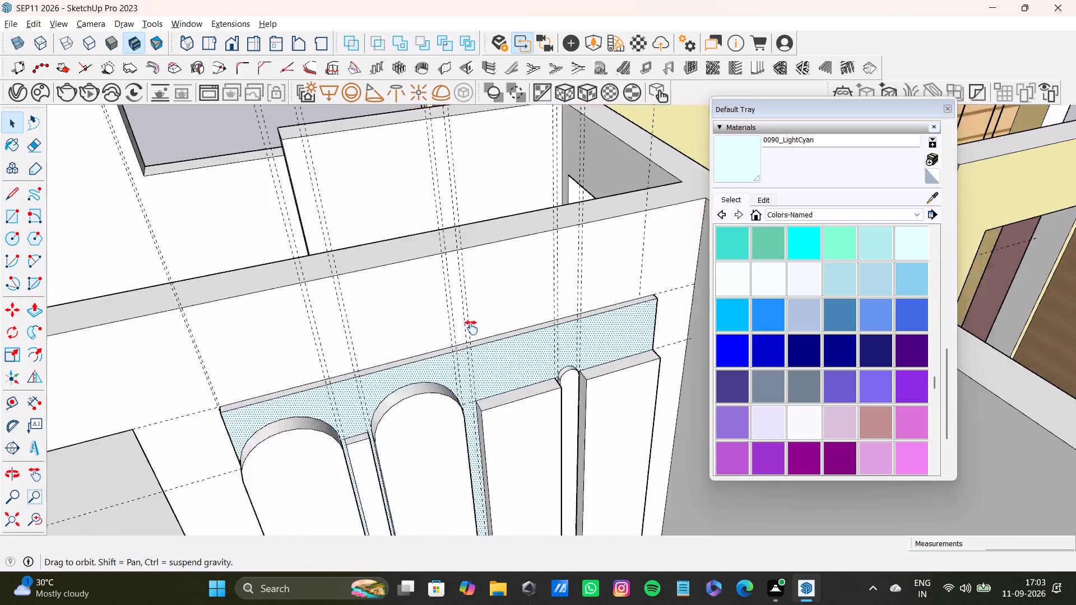
pyautogui.keyDown('shift'); pyautogui.moveTo(471, 328); pyautogui.dragTo(572, 230, button='middle'); pyautogui.keyUp('shift')
pyautogui.scroll(11, 404, 314)
pyautogui.moveTo(389, 361); pyautogui.dragTo(527, 302, button='middle')
pyautogui.scroll(3, 451, 342)
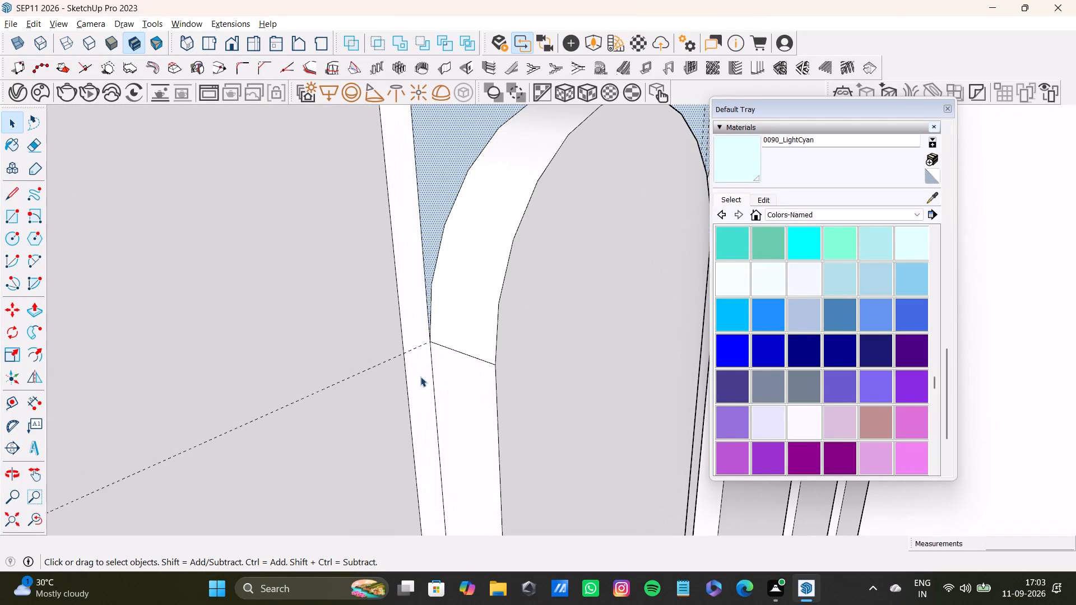
pyautogui.click(420, 376)
pyautogui.scroll(-4, 427, 371)
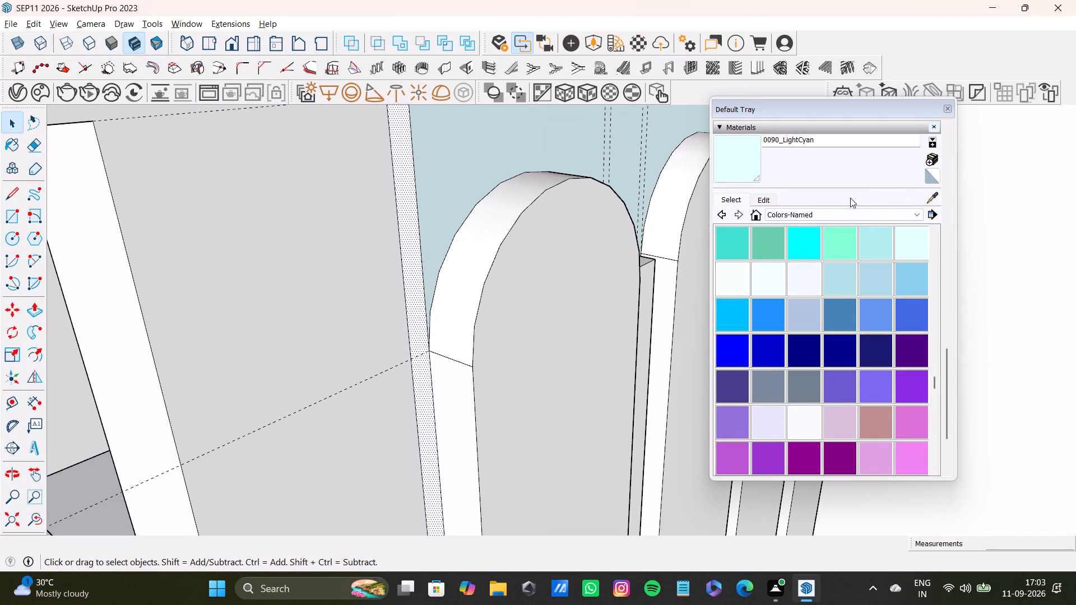
pyautogui.click(934, 199)
pyautogui.click(470, 161)
pyautogui.click(404, 182)
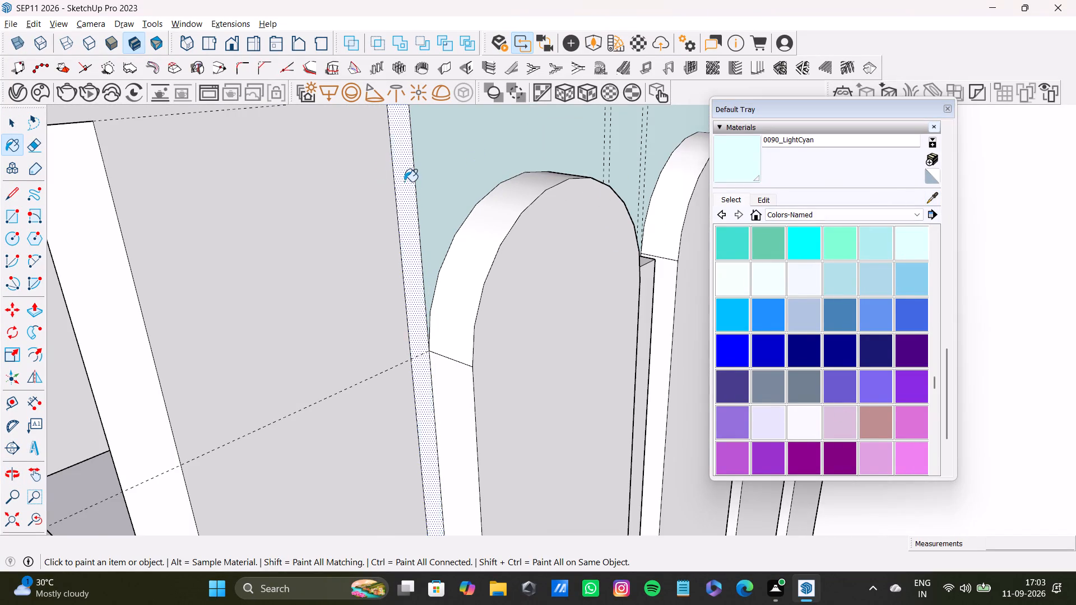
# Paint the wall panel's top edge face and its opposite narrow side face with 0090_LightCyan.
pyautogui.scroll(-12, 407, 189)
pyautogui.moveTo(457, 203); pyautogui.dragTo(436, 311, button='middle')
pyautogui.scroll(4, 420, 313)
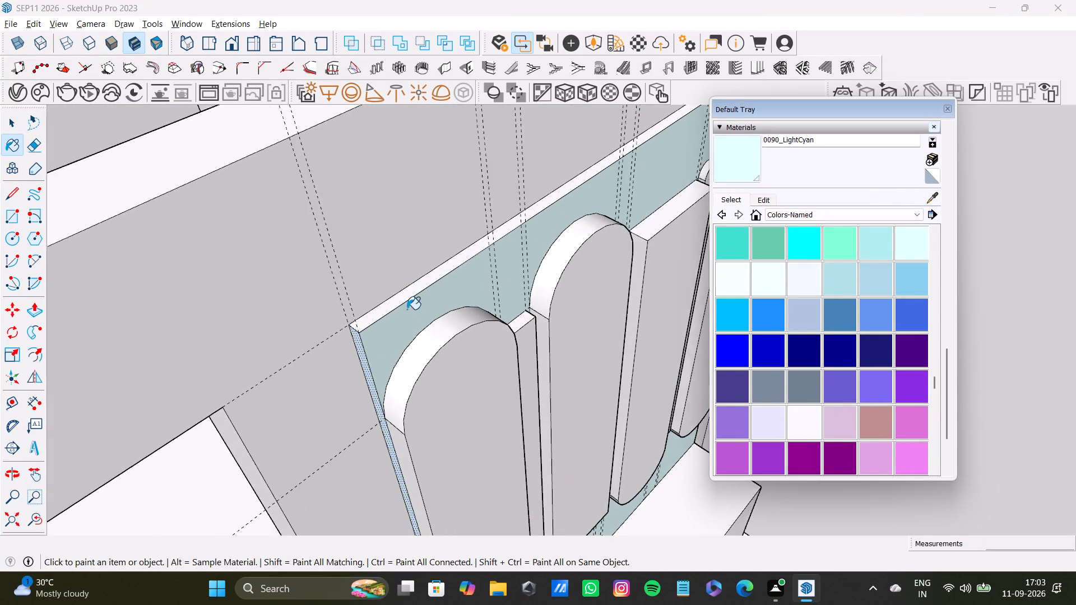
pyautogui.scroll(1, 407, 309)
pyautogui.click(405, 292)
pyautogui.scroll(-12, 408, 295)
pyautogui.moveTo(426, 295); pyautogui.dragTo(159, 319, button='middle')
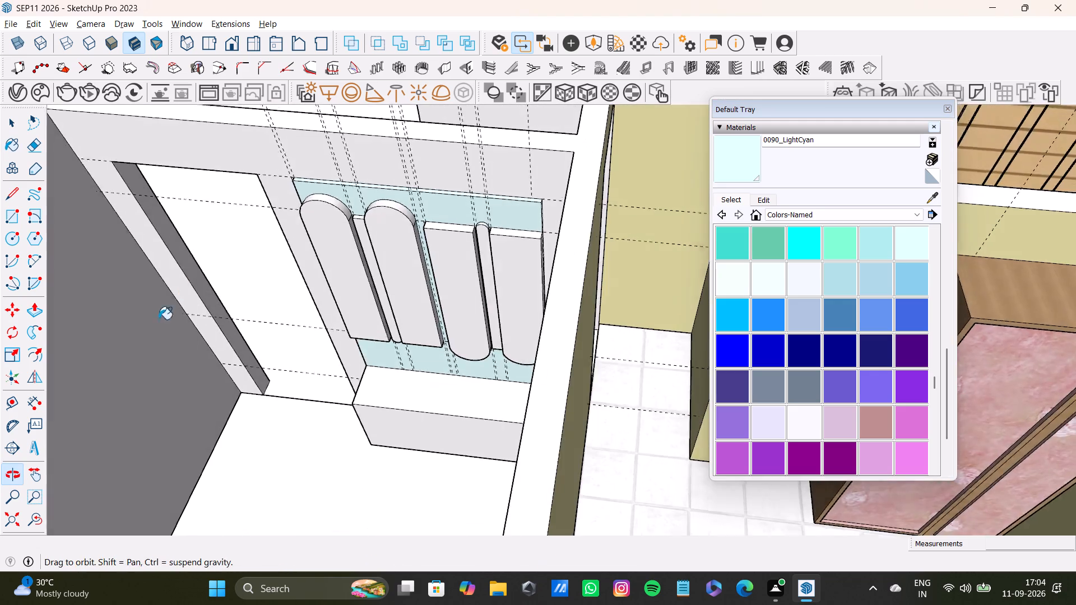
pyautogui.moveTo(159, 319); pyautogui.dragTo(159, 325, button='middle')
pyautogui.scroll(20, 609, 195)
pyautogui.scroll(2, 609, 195)
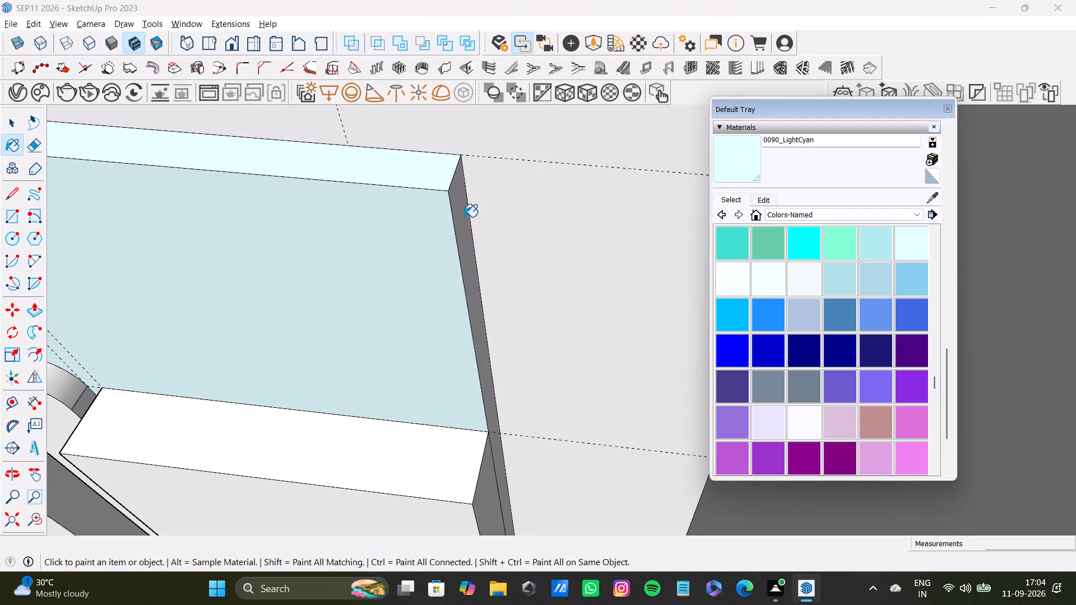
pyautogui.click(464, 217)
pyautogui.scroll(-19, 461, 226)
pyautogui.moveTo(430, 337); pyautogui.dragTo(495, 295, button='middle')
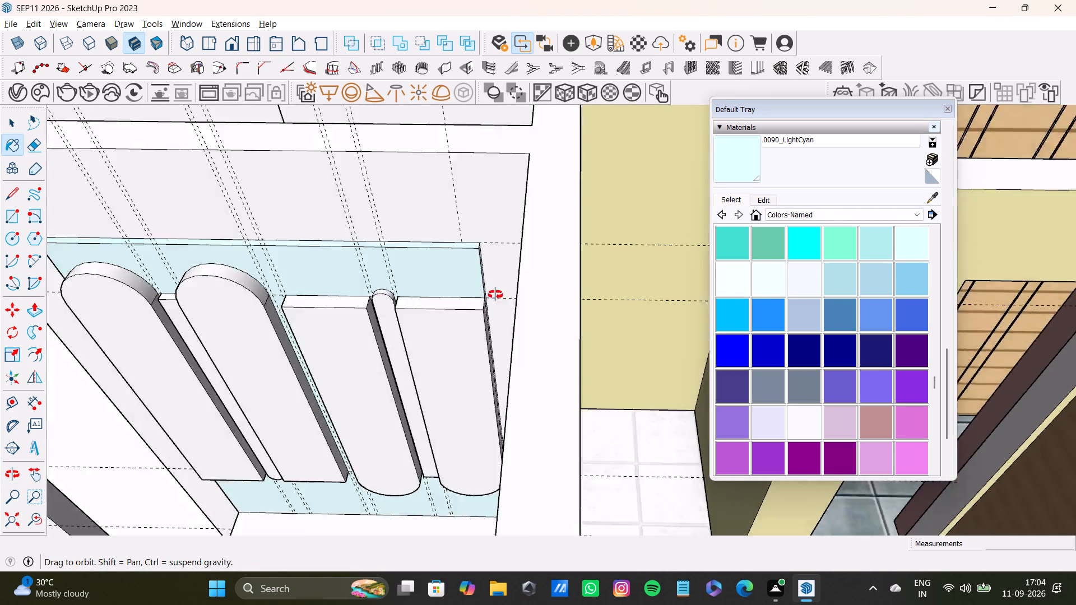
pyautogui.moveTo(495, 295); pyautogui.dragTo(563, 260, button='middle')
pyautogui.scroll(-8, 432, 327)
pyautogui.moveTo(419, 345); pyautogui.dragTo(405, 312, button='middle')
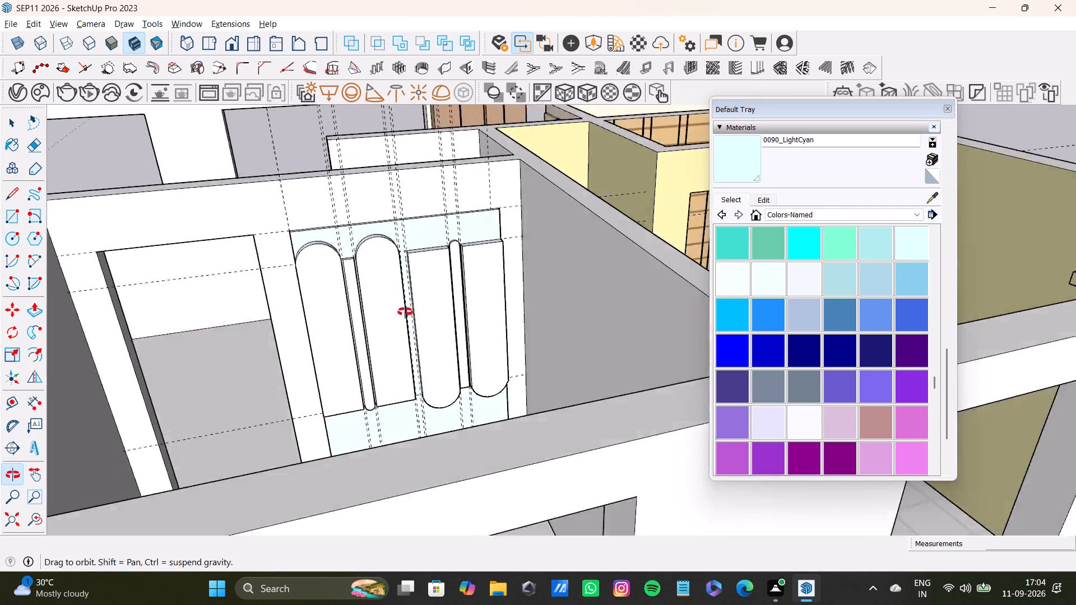
pyautogui.moveTo(405, 312); pyautogui.dragTo(370, 351, button='middle')
pyautogui.scroll(-7, 360, 356)
pyautogui.press('space')
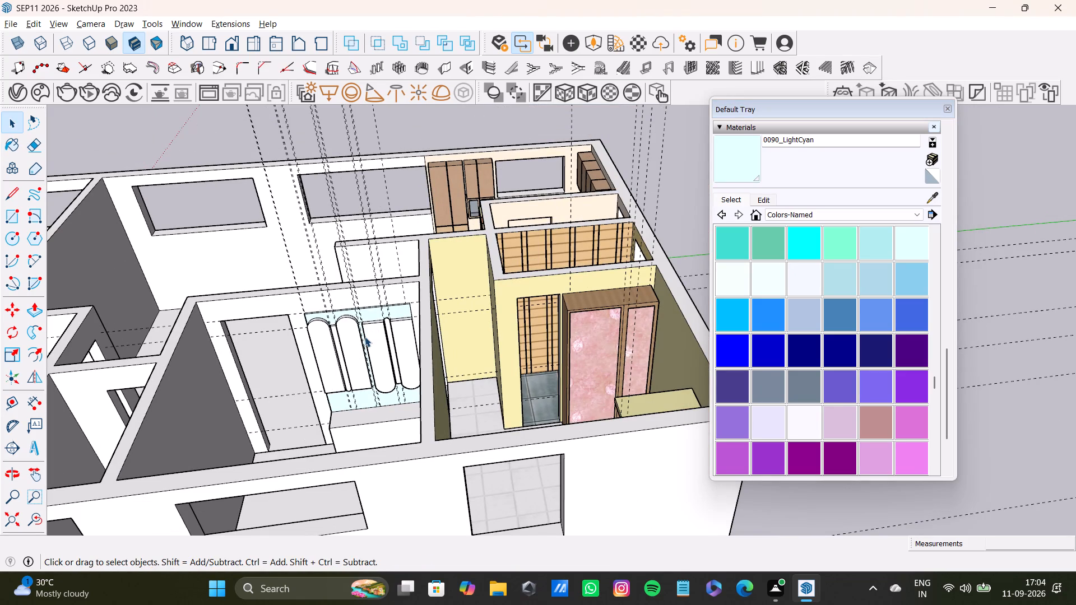
# Switch the materials library to the Wood collection.
pyautogui.scroll(4, 304, 364)
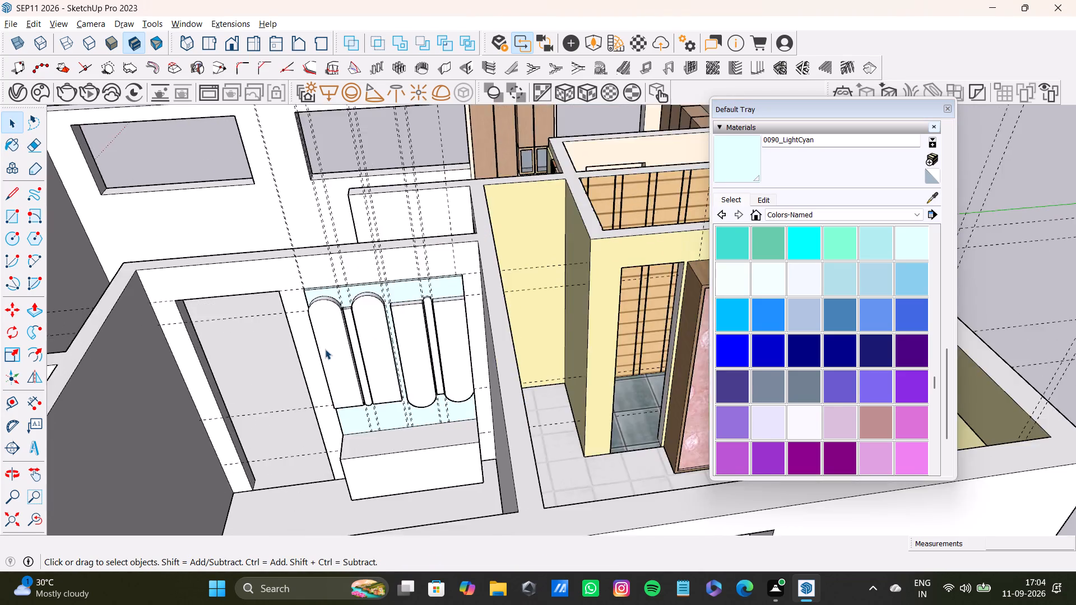
pyautogui.scroll(6, 325, 349)
pyautogui.click(842, 217)
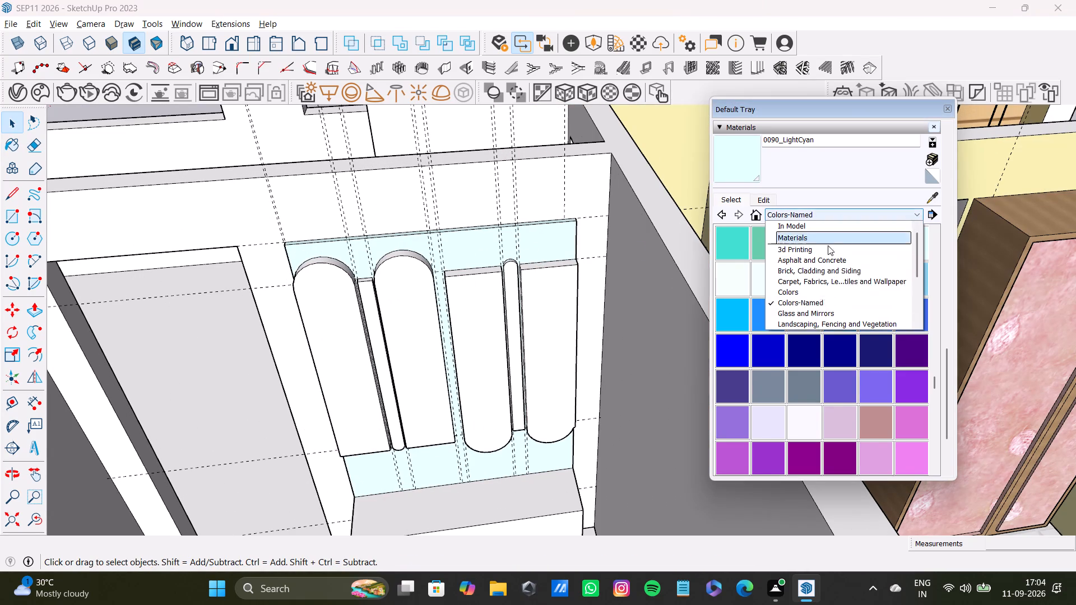
pyautogui.scroll(-6, 782, 299)
pyautogui.click(790, 320)
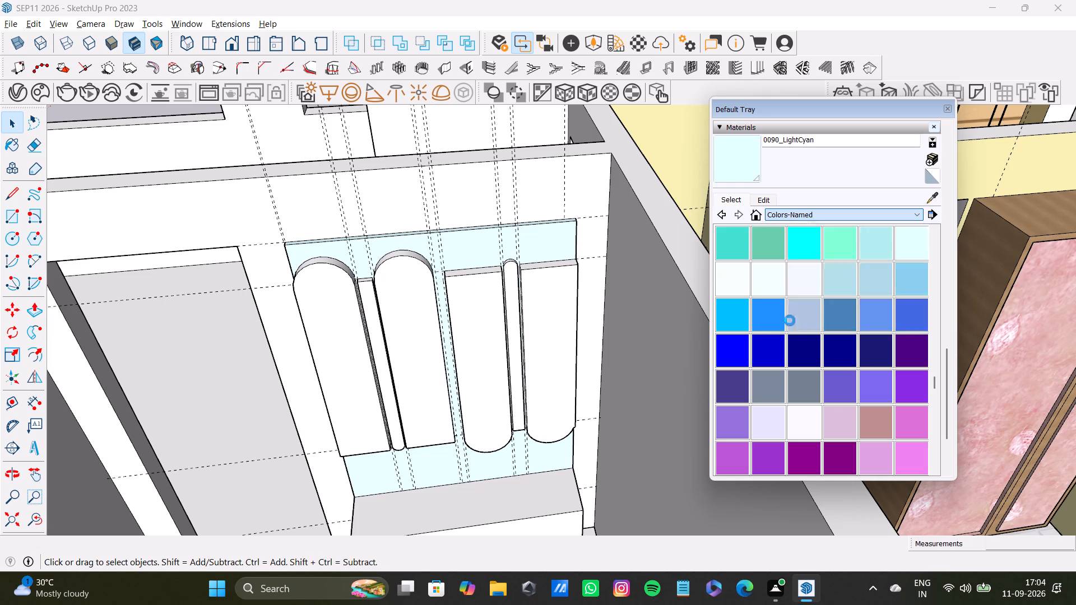
# Select the front and top faces of the two arched sections and of the narrow strip between them.
pyautogui.click(344, 338)
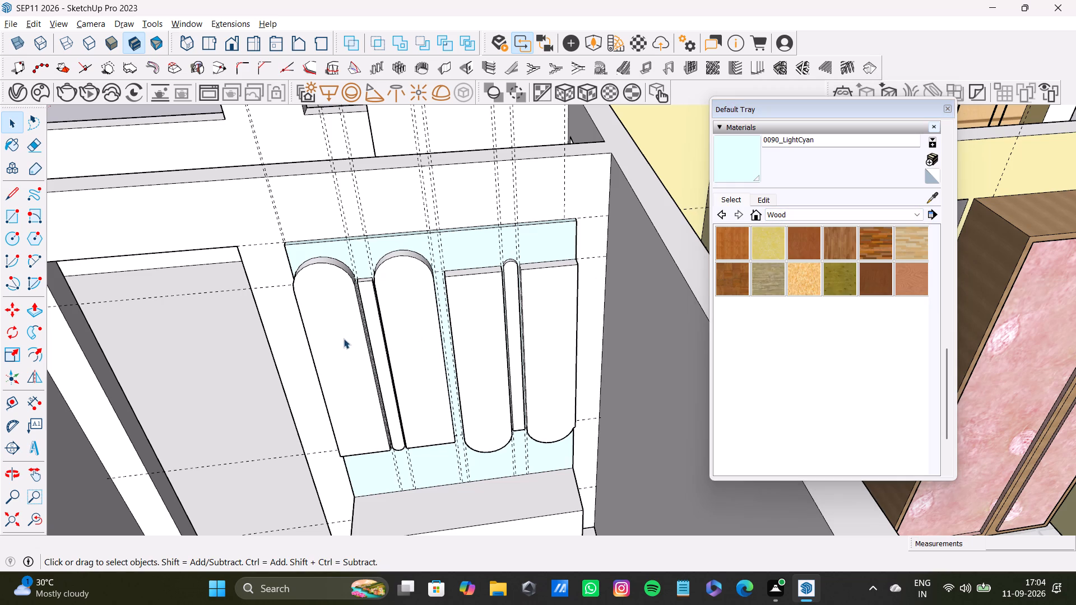
pyautogui.scroll(12, 312, 246)
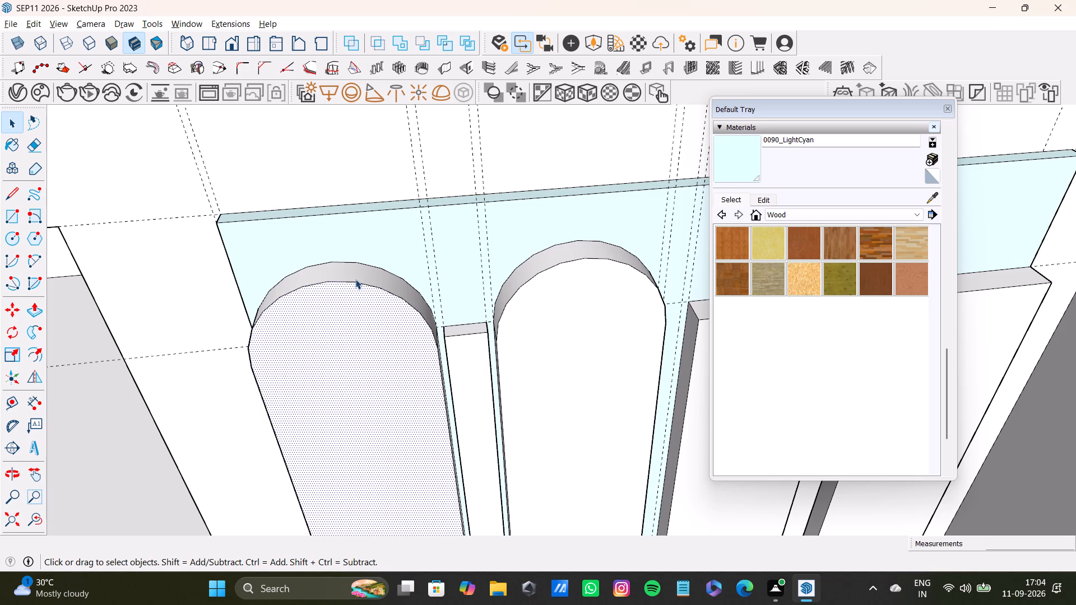
pyautogui.keyDown('shift'); pyautogui.click(379, 272); pyautogui.keyUp('shift')
pyautogui.keyDown('shift'); pyautogui.click(473, 332); pyautogui.keyUp('shift')
pyautogui.keyDown('shift'); pyautogui.click(477, 351); pyautogui.keyUp('shift')
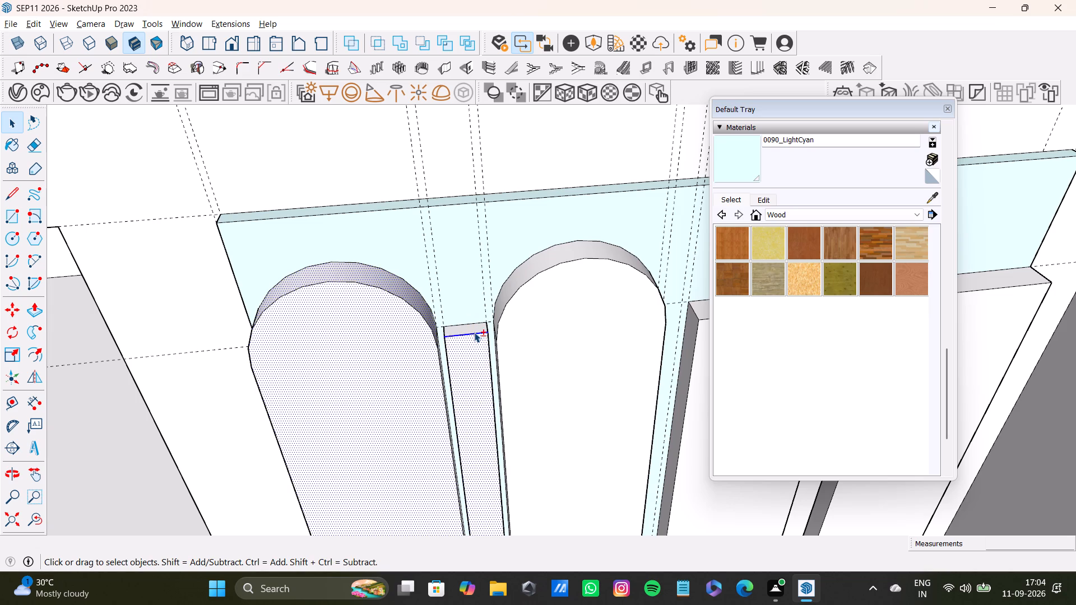
pyautogui.keyDown('shift'); pyautogui.click(474, 329); pyautogui.keyUp('shift')
pyautogui.keyDown('shift'); pyautogui.click(546, 264); pyautogui.keyUp('shift')
pyautogui.keyDown('shift'); pyautogui.click(552, 296); pyautogui.keyUp('shift')
# Add the front and top faces of the two square-topped sections and the narrow round-topped strip between them to the selection.
pyautogui.keyDown('shift'); pyautogui.moveTo(606, 318); pyautogui.dragTo(460, 350, button='middle'); pyautogui.keyUp('shift')
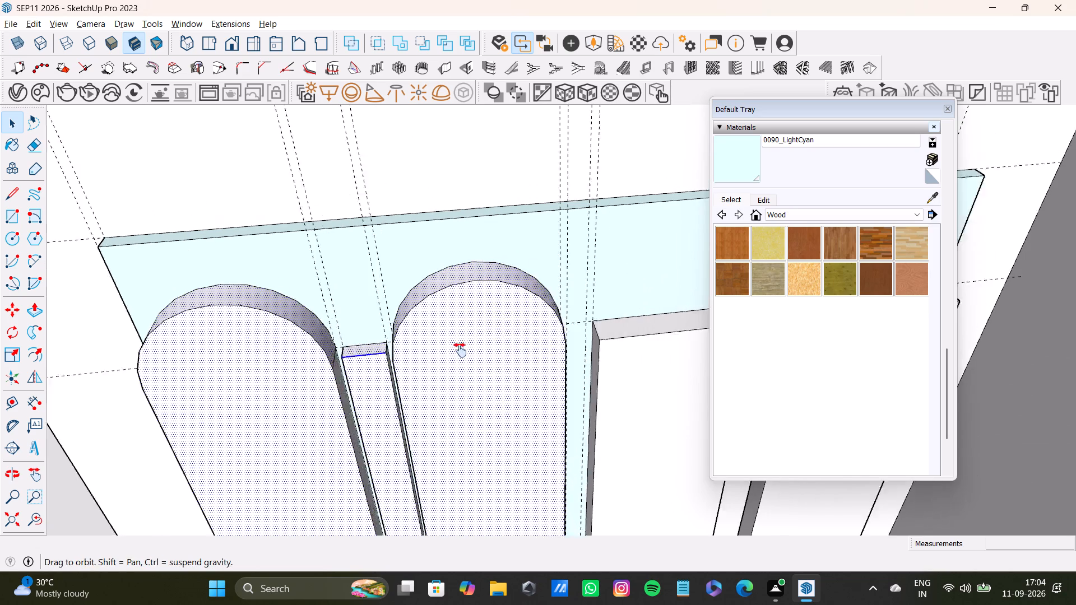
pyautogui.keyDown('shift'); pyautogui.moveTo(460, 350); pyautogui.dragTo(438, 355, button='middle'); pyautogui.keyUp('shift')
pyautogui.keyDown('shift'); pyautogui.click(558, 347); pyautogui.keyUp('shift')
pyautogui.keyDown('shift'); pyautogui.click(568, 378); pyautogui.keyUp('shift')
pyautogui.keyDown('shift'); pyautogui.moveTo(602, 365); pyautogui.dragTo(446, 371, button='middle'); pyautogui.keyUp('shift')
pyautogui.keyDown('shift'); pyautogui.click(576, 340); pyautogui.keyUp('shift')
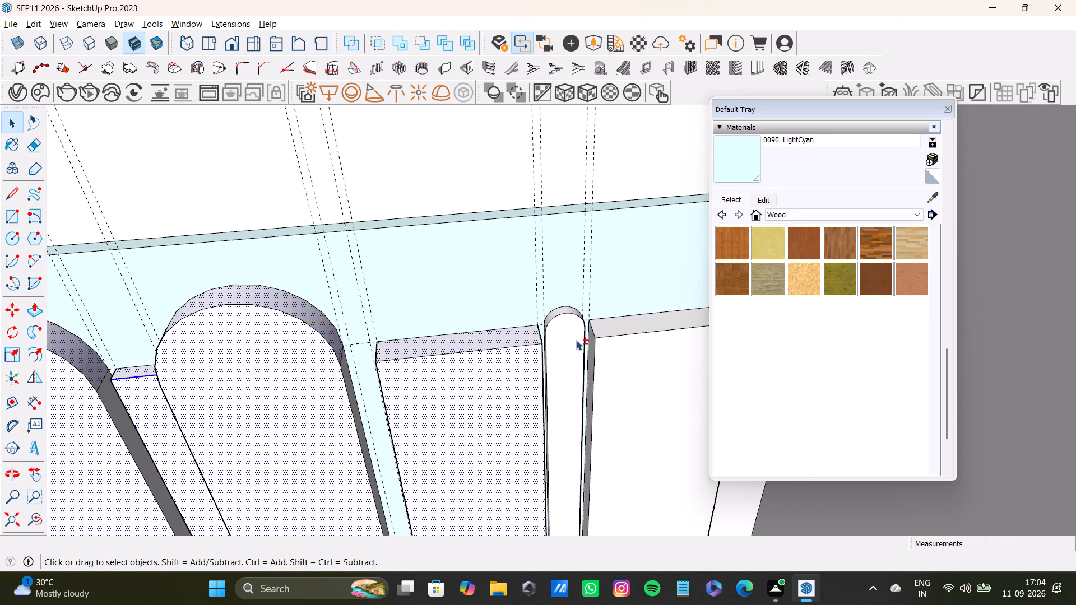
pyautogui.keyDown('shift'); pyautogui.scroll(8, 563, 331); pyautogui.keyUp('shift')
pyautogui.keyDown('shift'); pyautogui.click(560, 293); pyautogui.keyUp('shift')
pyautogui.keyDown('shift'); pyautogui.scroll(-3, 580, 322); pyautogui.keyUp('shift')
pyautogui.keyDown('shift'); pyautogui.moveTo(564, 322); pyautogui.dragTo(449, 323, button='middle'); pyautogui.keyUp('shift')
pyautogui.keyDown('shift'); pyautogui.click(551, 324); pyautogui.keyUp('shift')
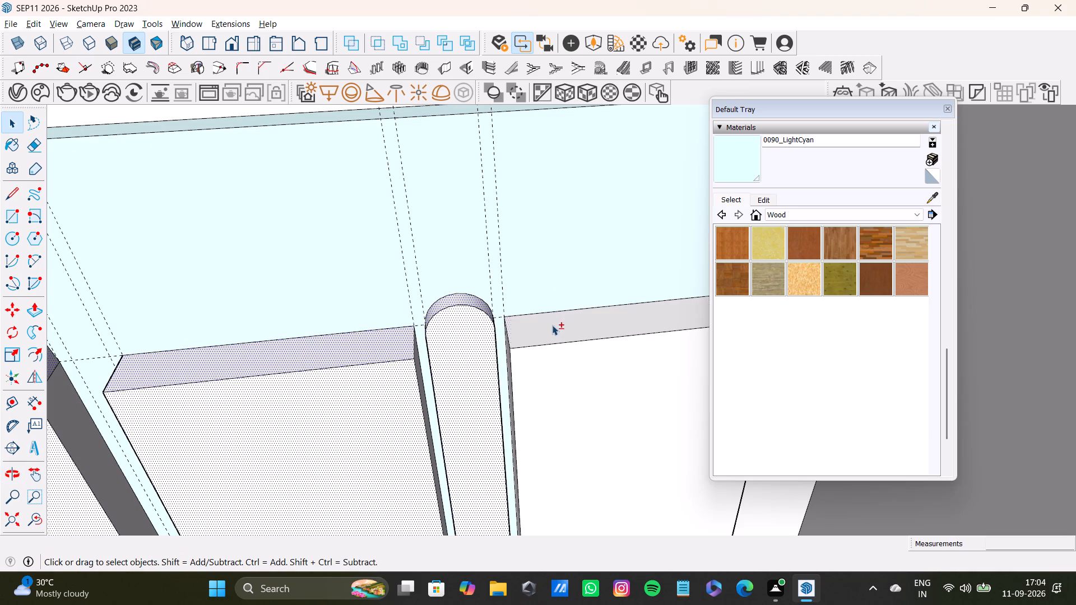
pyautogui.keyDown('shift'); pyautogui.click(554, 379); pyautogui.keyUp('shift')
# Add the doorway-facing side faces of the two square-topped sections and the round-topped strip's exposed side face to the selection.
pyautogui.moveTo(501, 403); pyautogui.dragTo(603, 356, button='middle')
pyautogui.keyDown('shift'); pyautogui.click(519, 386); pyautogui.keyUp('shift')
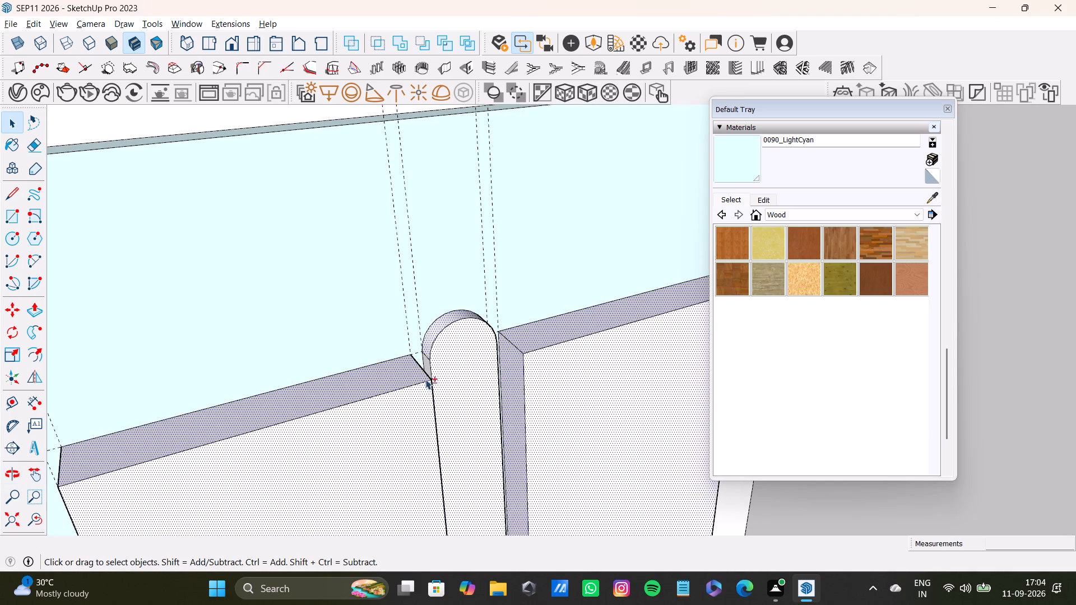
pyautogui.keyDown('shift'); pyautogui.scroll(7, 425, 379); pyautogui.keyUp('shift')
pyautogui.keyDown('shift'); pyautogui.click(431, 358); pyautogui.keyUp('shift')
pyautogui.keyDown('shift'); pyautogui.scroll(-14, 428, 373); pyautogui.keyUp('shift')
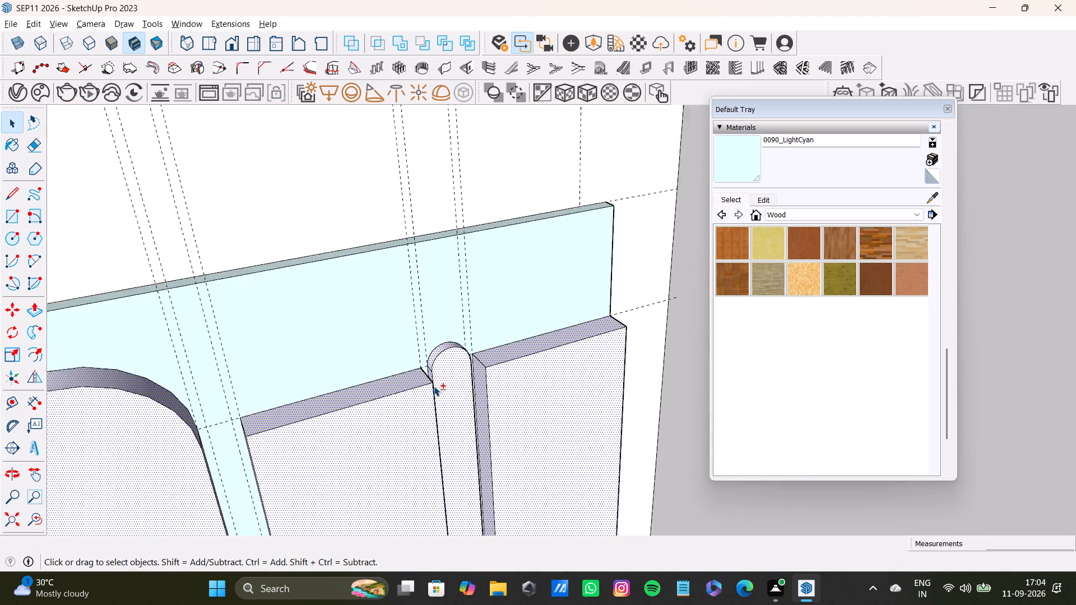
pyautogui.keyDown('shift'); pyautogui.scroll(-5, 434, 386); pyautogui.keyUp('shift')
pyautogui.keyDown('shift'); pyautogui.moveTo(428, 444); pyautogui.dragTo(475, 352, button='middle'); pyautogui.keyUp('shift')
pyautogui.keyDown('shift'); pyautogui.scroll(10, 312, 366); pyautogui.keyUp('shift')
pyautogui.keyDown('shift'); pyautogui.click(435, 371); pyautogui.keyUp('shift')
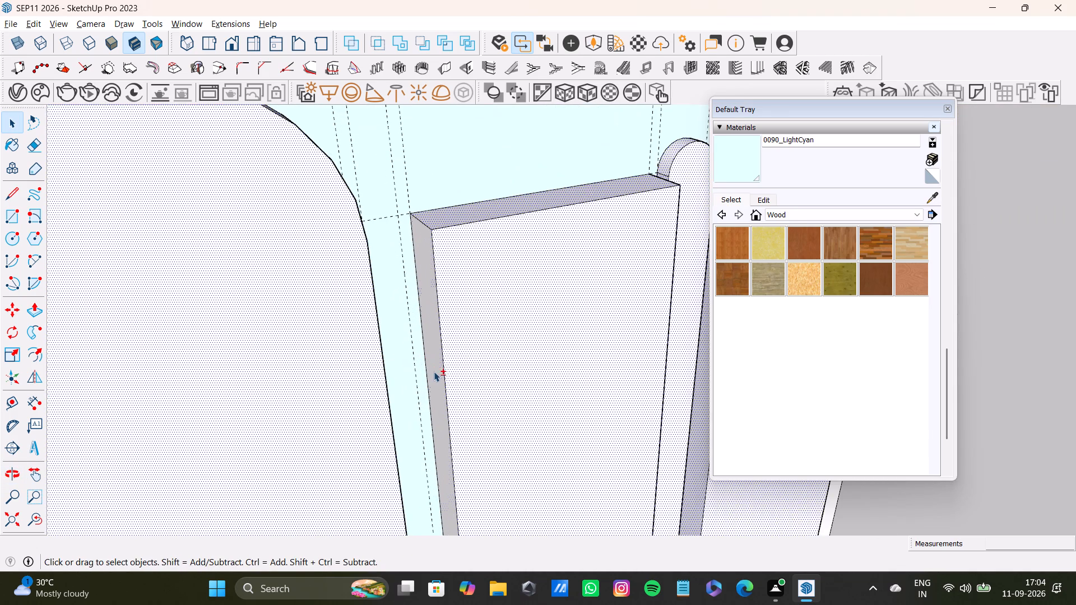
# Add both long side faces of each of the two arched sections to the selection.
pyautogui.keyDown('shift'); pyautogui.scroll(-12, 433, 375); pyautogui.keyUp('shift')
pyautogui.keyDown('shift'); pyautogui.moveTo(363, 408); pyautogui.dragTo(401, 331, button='middle'); pyautogui.keyUp('shift')
pyautogui.keyDown('shift'); pyautogui.scroll(9, 364, 328); pyautogui.keyUp('shift')
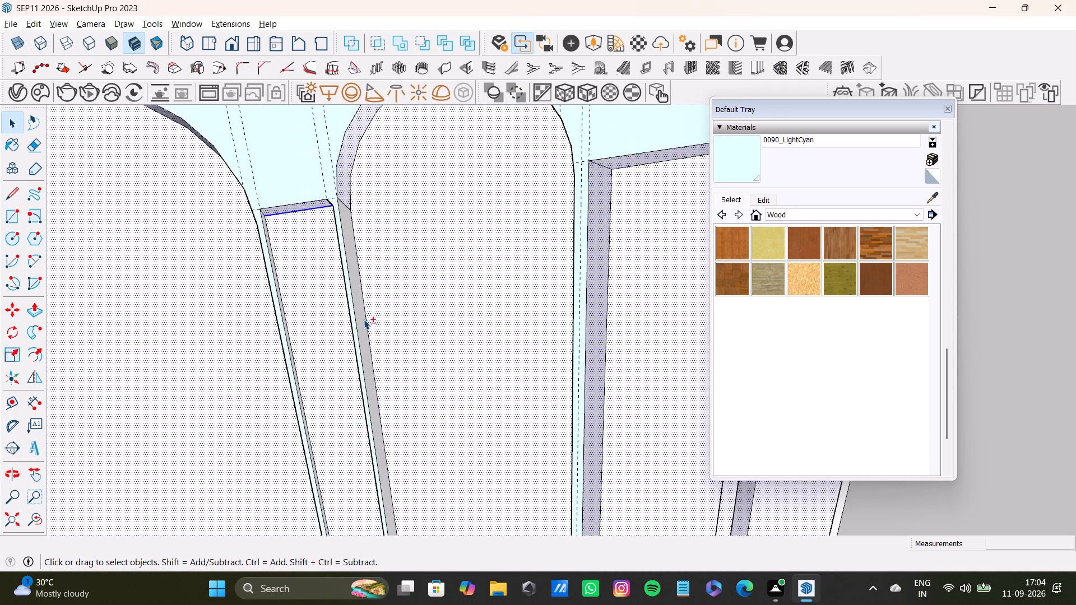
pyautogui.keyDown('shift'); pyautogui.click(362, 327); pyautogui.keyUp('shift')
pyautogui.keyDown('shift'); pyautogui.scroll(-4, 362, 327); pyautogui.keyUp('shift')
pyautogui.moveTo(461, 336); pyautogui.dragTo(231, 347, button='middle')
pyautogui.keyDown('shift'); pyautogui.scroll(3, 457, 285); pyautogui.keyUp('shift')
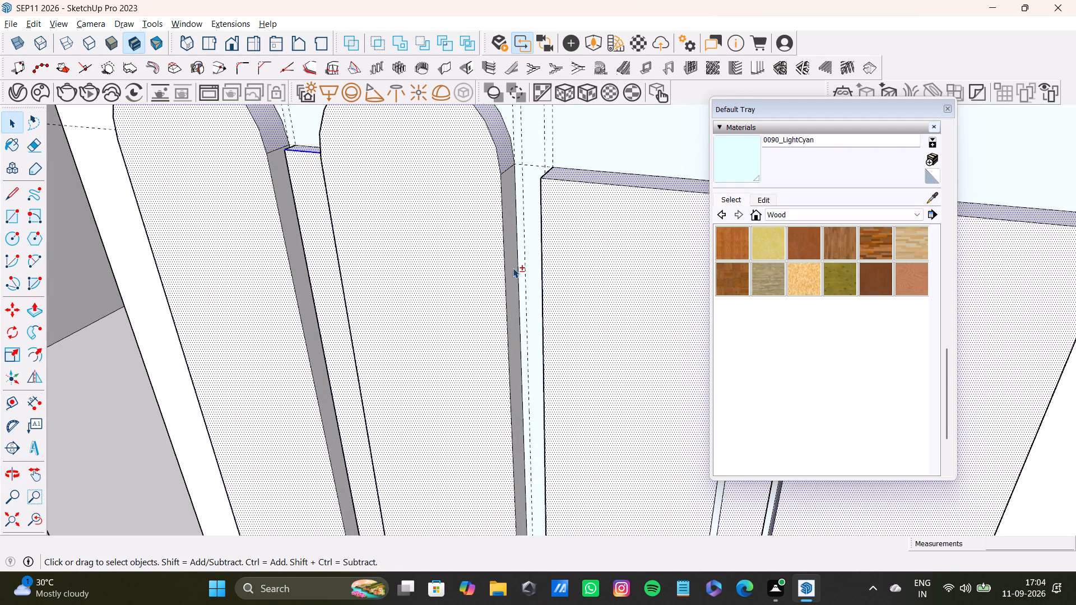
pyautogui.keyDown('shift'); pyautogui.click(513, 268); pyautogui.keyUp('shift')
pyautogui.keyDown('shift'); pyautogui.scroll(-7, 503, 281); pyautogui.keyUp('shift')
pyautogui.keyDown('shift'); pyautogui.scroll(7, 383, 254); pyautogui.keyUp('shift')
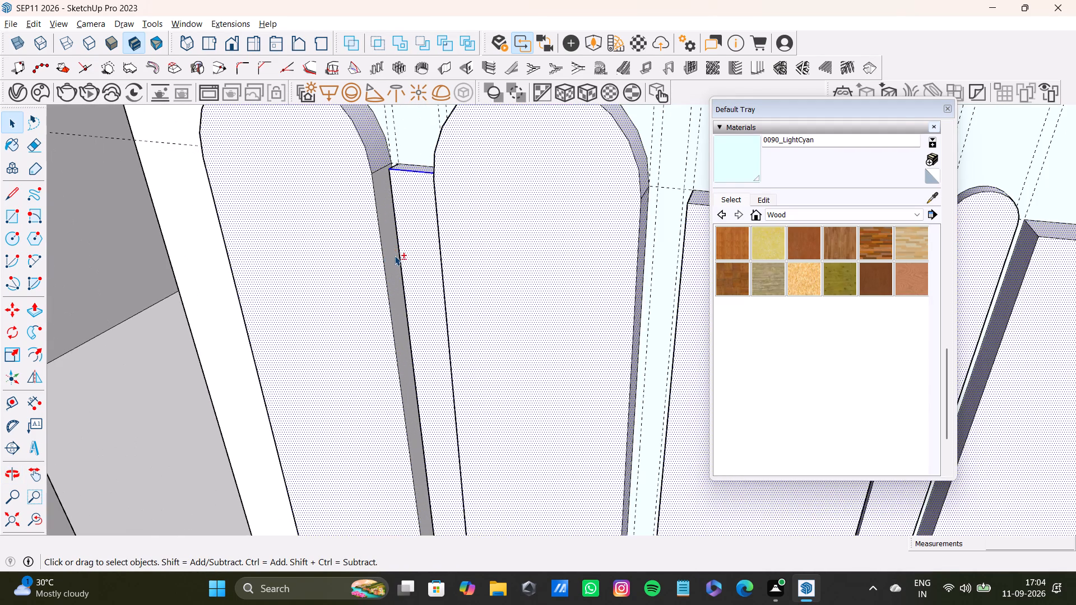
pyautogui.keyDown('shift'); pyautogui.click(395, 255); pyautogui.keyUp('shift')
pyautogui.keyDown('shift'); pyautogui.scroll(-14, 393, 255); pyautogui.keyUp('shift')
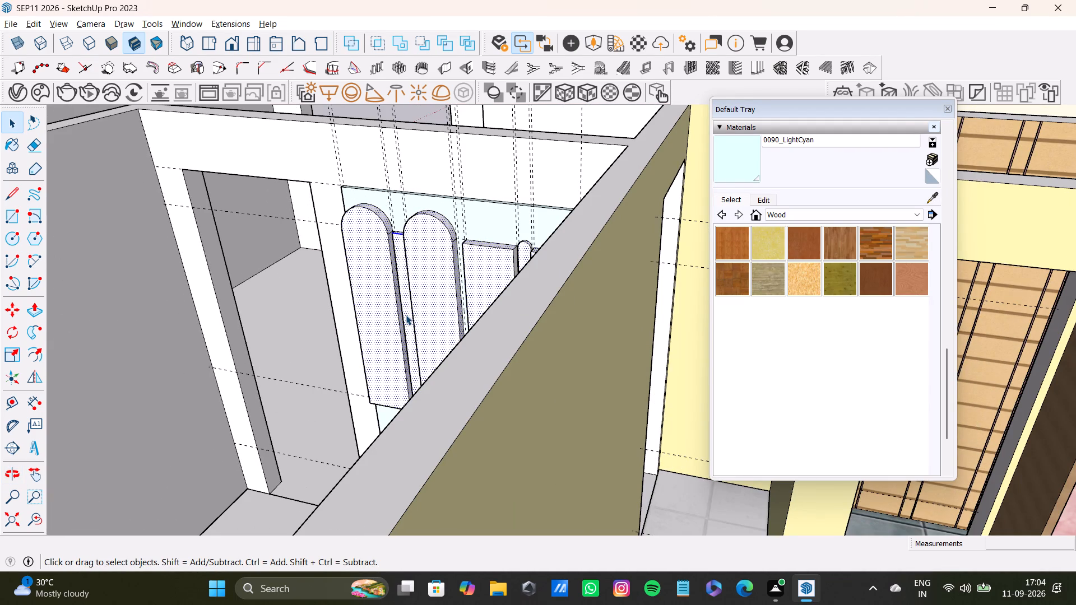
pyautogui.moveTo(321, 323); pyautogui.dragTo(481, 324, button='middle')
pyautogui.scroll(12, 476, 298)
pyautogui.moveTo(472, 268); pyautogui.dragTo(569, 278, button='middle')
pyautogui.scroll(-1, 566, 273)
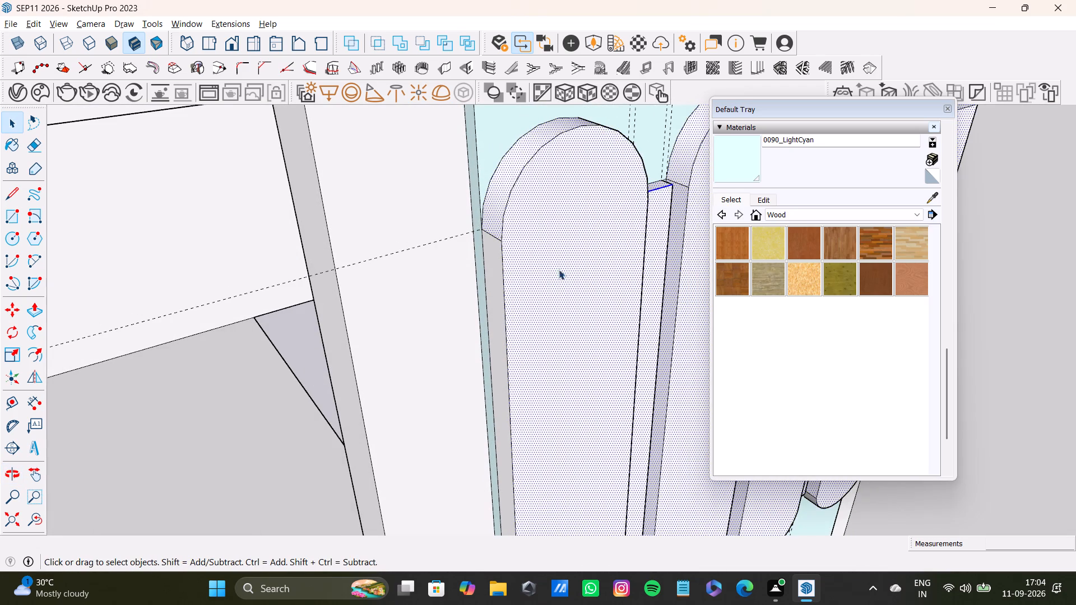
pyautogui.keyDown('shift'); pyautogui.click(493, 274); pyautogui.keyUp('shift')
pyautogui.keyDown('shift'); pyautogui.scroll(-7, 502, 278); pyautogui.keyUp('shift')
pyautogui.keyDown('shift'); pyautogui.moveTo(585, 313); pyautogui.dragTo(563, 297, button='middle'); pyautogui.keyUp('shift')
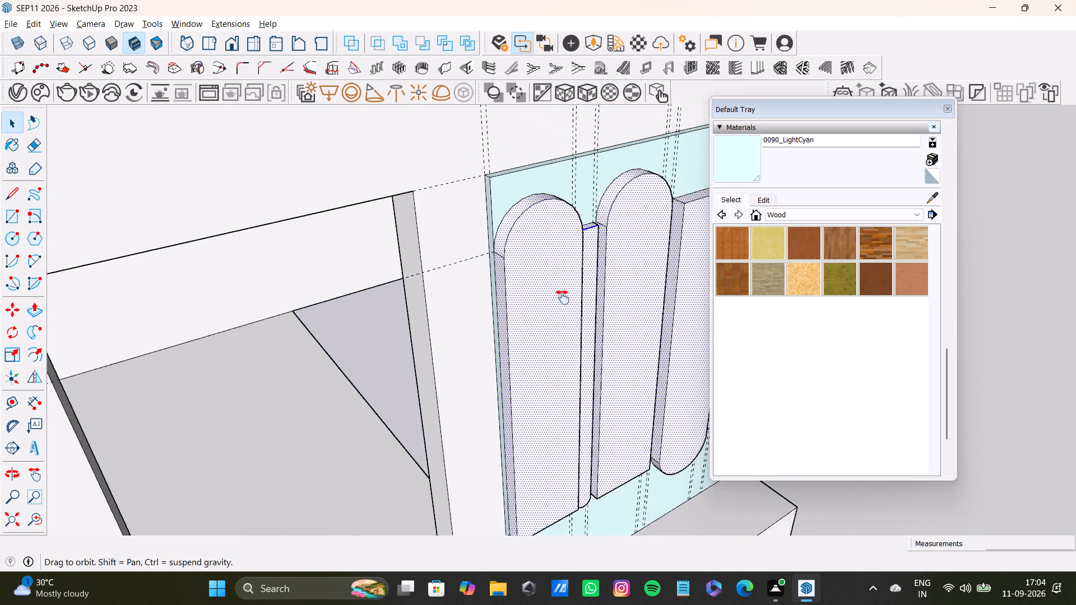
pyautogui.keyDown('shift'); pyautogui.moveTo(563, 297); pyautogui.dragTo(537, 279, button='middle'); pyautogui.keyUp('shift')
pyautogui.keyDown('shift'); pyautogui.scroll(12, 517, 494); pyautogui.keyUp('shift')
pyautogui.moveTo(531, 476); pyautogui.dragTo(505, 308, button='middle')
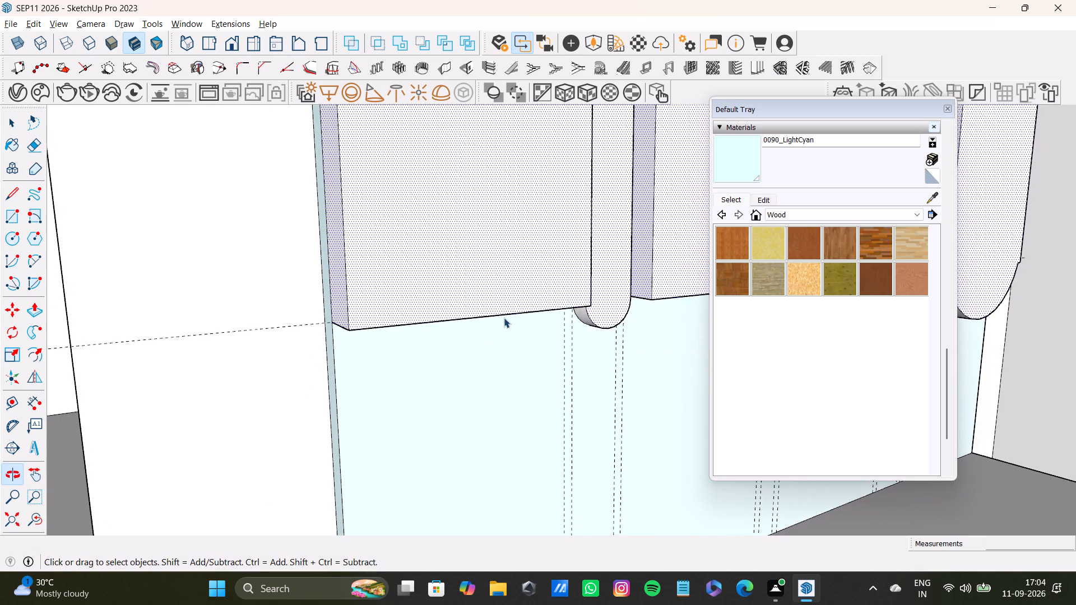
# Add the flat bottom faces of the two arched sections and the rounded bottom and side faces of the narrow strip between them to the selection.
pyautogui.scroll(1, 502, 319)
pyautogui.moveTo(502, 318); pyautogui.dragTo(440, 277, button='middle')
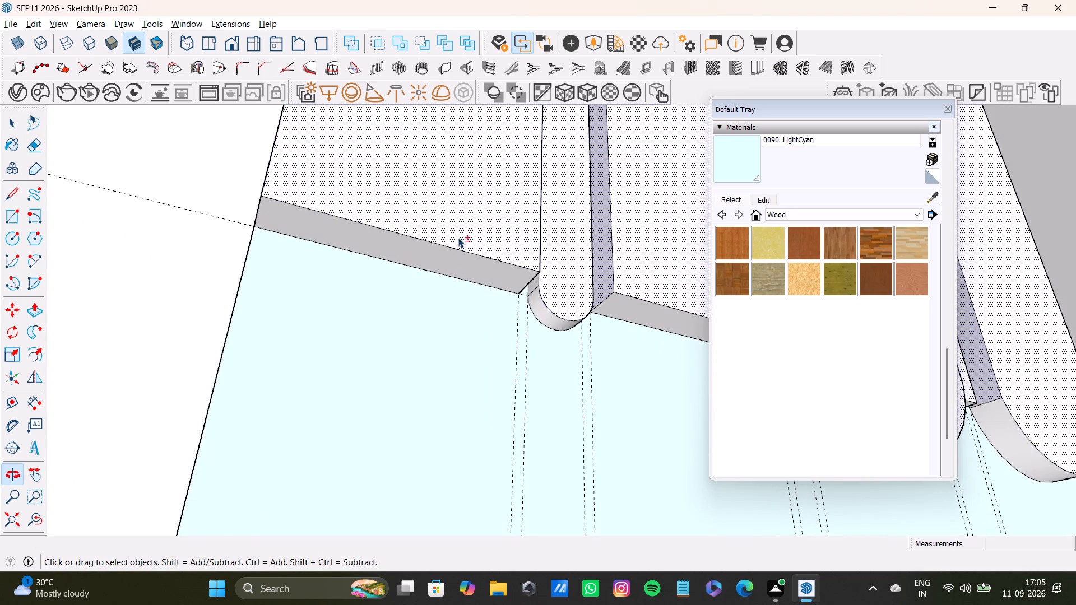
pyautogui.keyDown('shift'); pyautogui.click(463, 269); pyautogui.keyUp('shift')
pyautogui.keyDown('shift'); pyautogui.click(546, 315); pyautogui.keyUp('shift')
pyautogui.keyDown('shift'); pyautogui.click(534, 288); pyautogui.keyUp('shift')
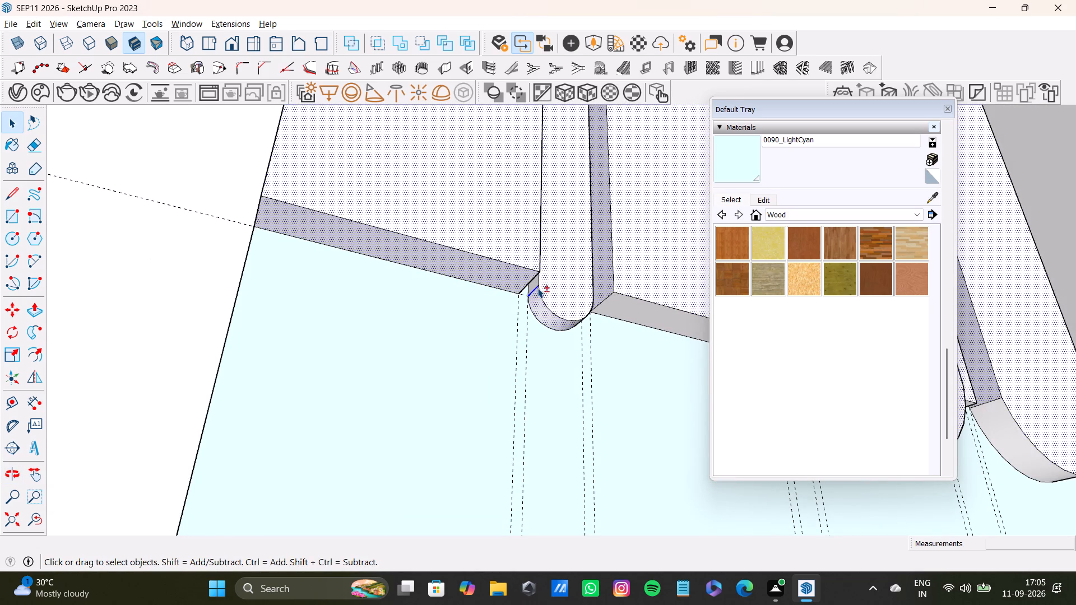
pyautogui.keyDown('shift'); pyautogui.click(633, 309); pyautogui.keyUp('shift')
pyautogui.keyDown('shift'); pyautogui.moveTo(542, 297); pyautogui.dragTo(477, 363, button='middle'); pyautogui.keyUp('shift')
pyautogui.keyDown('shift'); pyautogui.scroll(7, 477, 363); pyautogui.keyUp('shift')
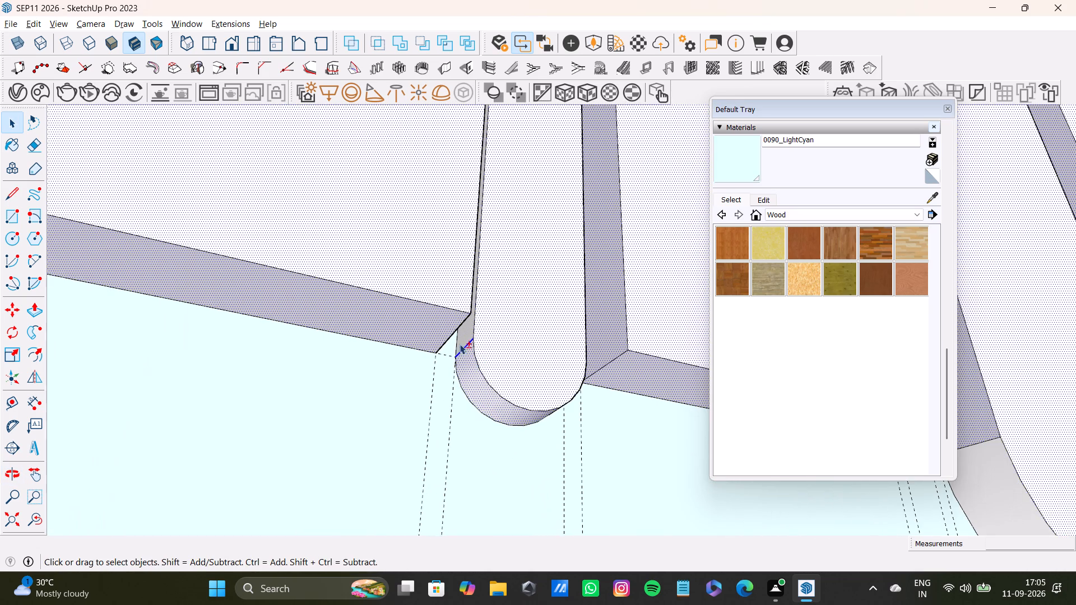
pyautogui.keyDown('shift'); pyautogui.click(462, 339); pyautogui.keyUp('shift')
# Add the rounded bottom faces of the two square-topped sections and the flat bottom face of the narrow strip between them to the selection.
pyautogui.keyDown('shift'); pyautogui.scroll(-4, 476, 347); pyautogui.keyUp('shift')
pyautogui.keyDown('shift'); pyautogui.moveTo(486, 351); pyautogui.dragTo(303, 360, button='middle'); pyautogui.keyUp('shift')
pyautogui.keyDown('shift'); pyautogui.scroll(-7, 425, 380); pyautogui.keyUp('shift')
pyautogui.keyDown('shift'); pyautogui.moveTo(484, 411); pyautogui.dragTo(484, 407, button='middle'); pyautogui.keyUp('shift')
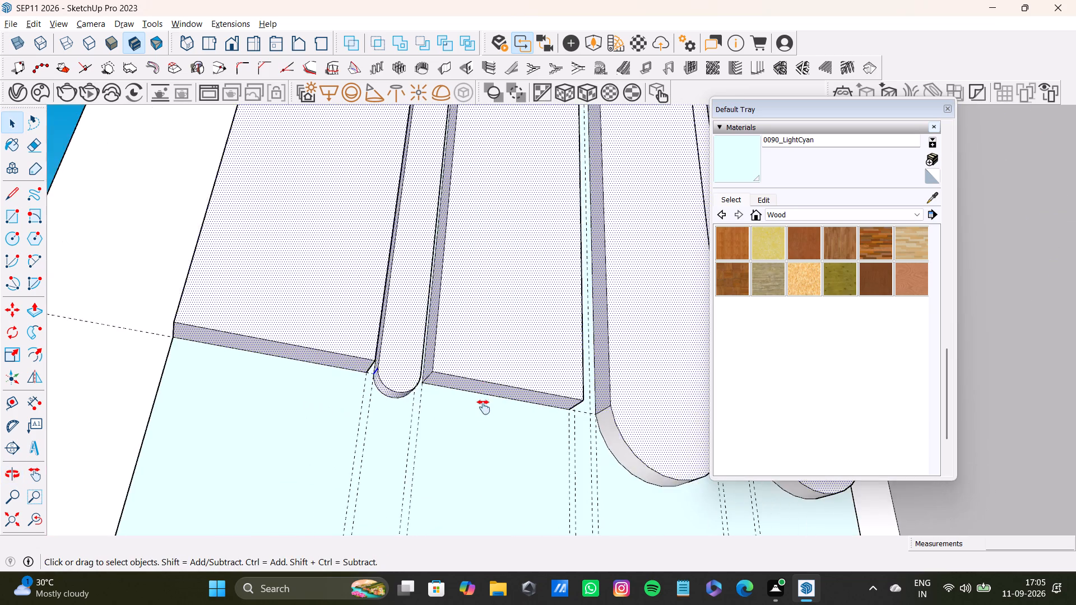
pyautogui.keyDown('shift'); pyautogui.moveTo(484, 407); pyautogui.dragTo(310, 360, button='middle'); pyautogui.keyUp('shift')
pyautogui.keyDown('shift'); pyautogui.scroll(6, 378, 375); pyautogui.keyUp('shift')
pyautogui.keyDown('shift'); pyautogui.click(503, 406); pyautogui.keyUp('shift')
pyautogui.keyDown('shift'); pyautogui.scroll(-4, 503, 406); pyautogui.keyUp('shift')
pyautogui.keyDown('shift'); pyautogui.moveTo(507, 369); pyautogui.dragTo(429, 366, button='middle'); pyautogui.keyUp('shift')
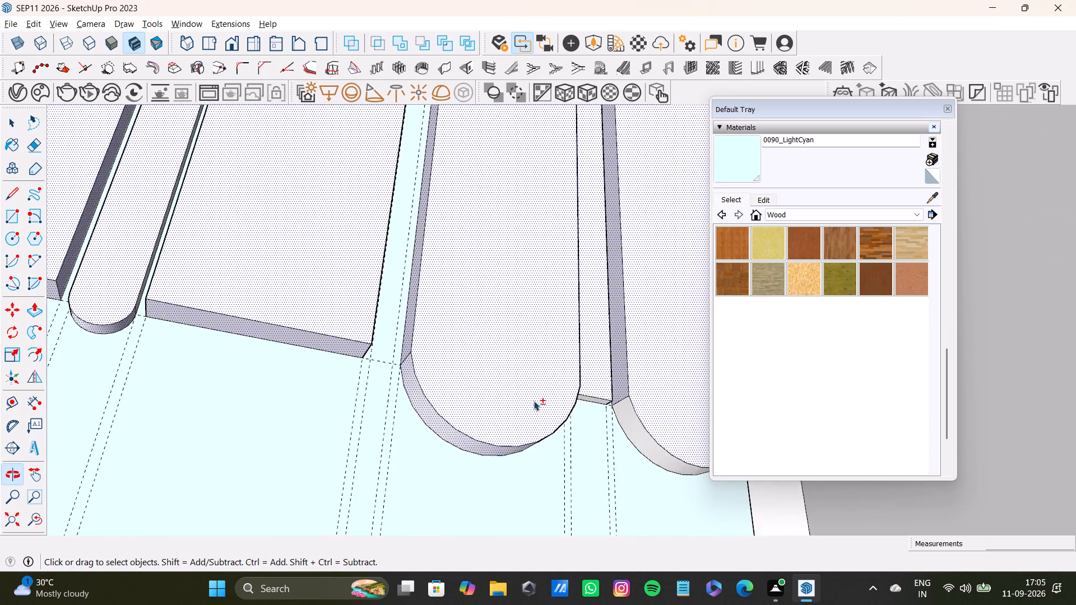
pyautogui.keyDown('shift'); pyautogui.scroll(4, 575, 403); pyautogui.keyUp('shift')
pyautogui.keyDown('shift'); pyautogui.moveTo(576, 404); pyautogui.dragTo(492, 390, button='middle'); pyautogui.keyUp('shift')
pyautogui.keyDown('shift'); pyautogui.scroll(-1, 490, 390); pyautogui.keyUp('shift')
pyautogui.keyDown('shift'); pyautogui.scroll(7, 492, 390); pyautogui.keyUp('shift')
pyautogui.keyDown('shift'); pyautogui.scroll(-1, 521, 378); pyautogui.keyUp('shift')
pyautogui.keyDown('shift'); pyautogui.click(526, 381); pyautogui.keyUp('shift')
pyautogui.keyDown('shift'); pyautogui.click(628, 420); pyautogui.keyUp('shift')
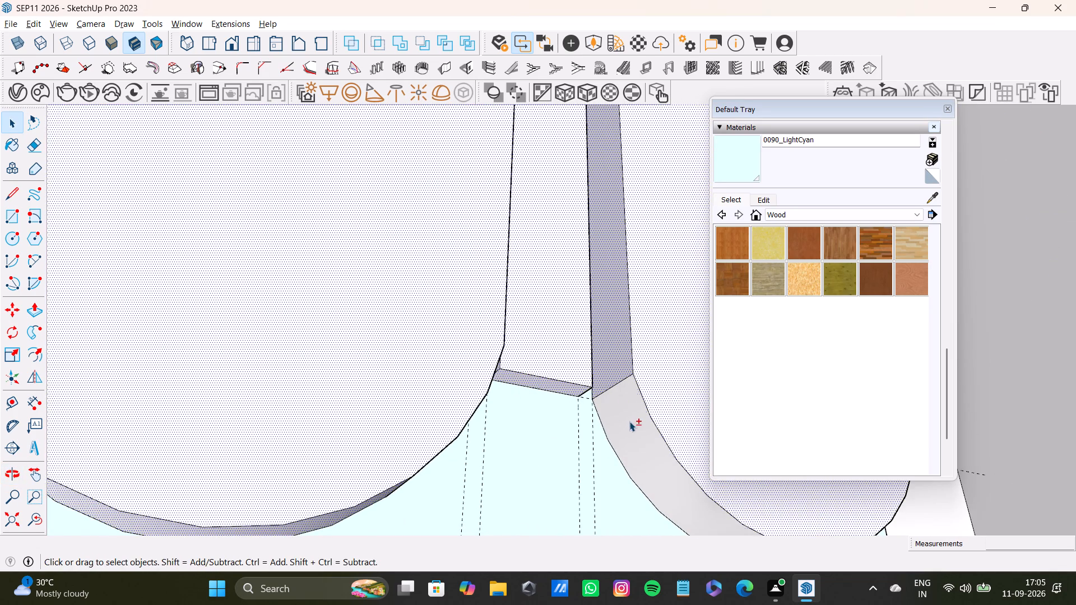
# Add the side faces pointing away from the doorway on the first square-topped section and the adjacent round-topped strip to the selection.
pyautogui.keyDown('shift'); pyautogui.scroll(-3, 629, 424); pyautogui.keyUp('shift')
pyautogui.keyDown('shift'); pyautogui.moveTo(569, 378); pyautogui.dragTo(402, 348, button='middle'); pyautogui.keyUp('shift')
pyautogui.moveTo(665, 417); pyautogui.dragTo(495, 532, button='middle')
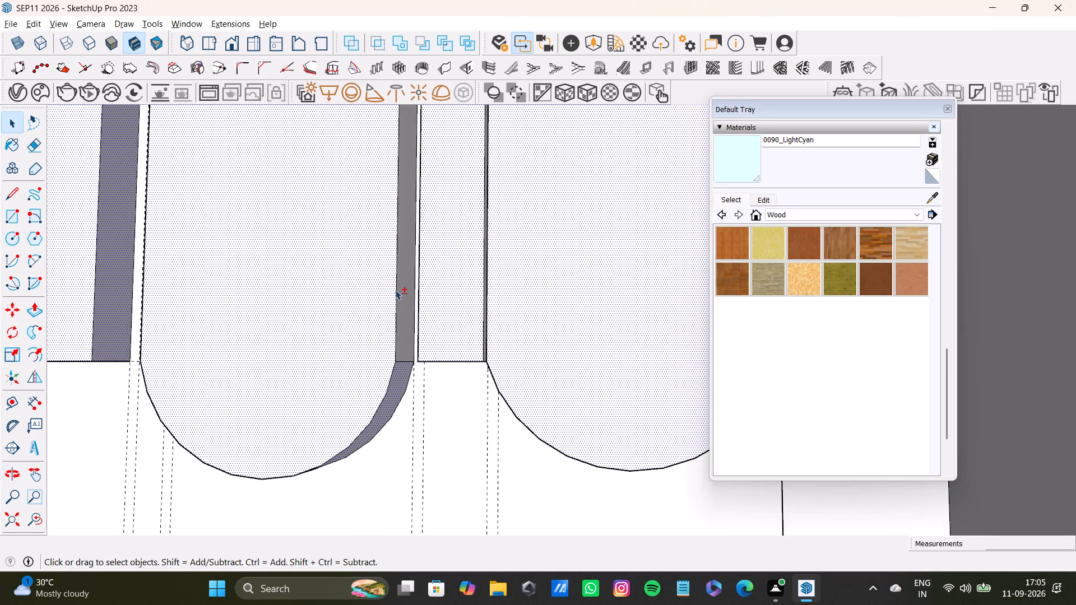
pyautogui.keyDown('shift'); pyautogui.scroll(3, 395, 290); pyautogui.keyUp('shift')
pyautogui.keyDown('shift'); pyautogui.click(409, 300); pyautogui.keyUp('shift')
pyautogui.keyDown('shift'); pyautogui.scroll(-4, 409, 300); pyautogui.keyUp('shift')
pyautogui.keyDown('shift'); pyautogui.scroll(13, 485, 324); pyautogui.keyUp('shift')
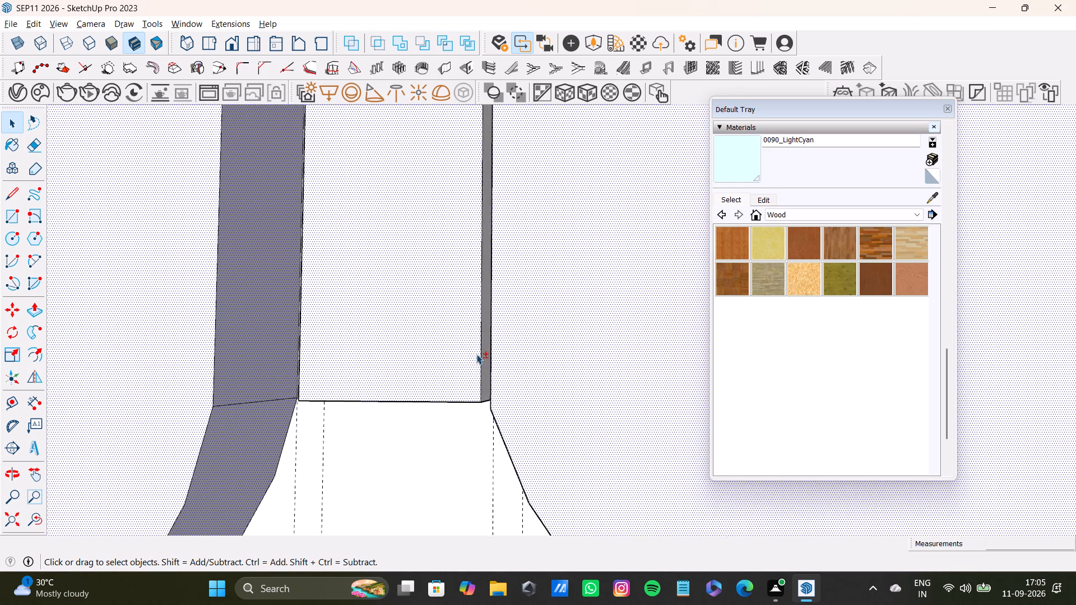
pyautogui.keyDown('shift'); pyautogui.scroll(2, 476, 354); pyautogui.keyUp('shift')
pyautogui.keyDown('shift'); pyautogui.click(491, 364); pyautogui.keyUp('shift')
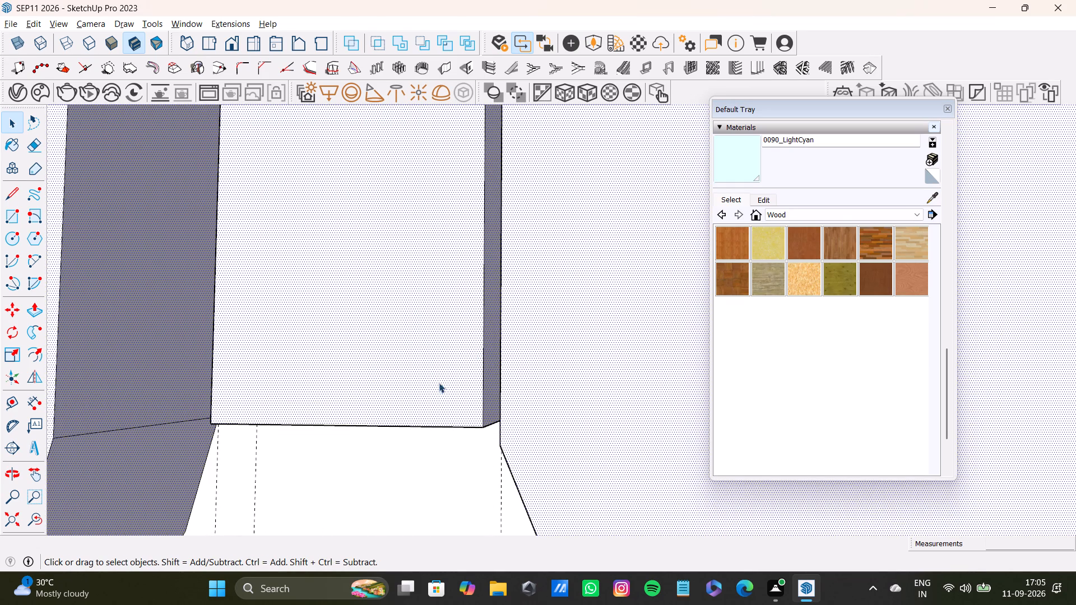
# Paint all selected faces of the wall panel's raised sections with Carrera Marble from the Stone materials.
pyautogui.scroll(-20, 421, 373)
pyautogui.moveTo(423, 294); pyautogui.dragTo(477, 369, button='middle')
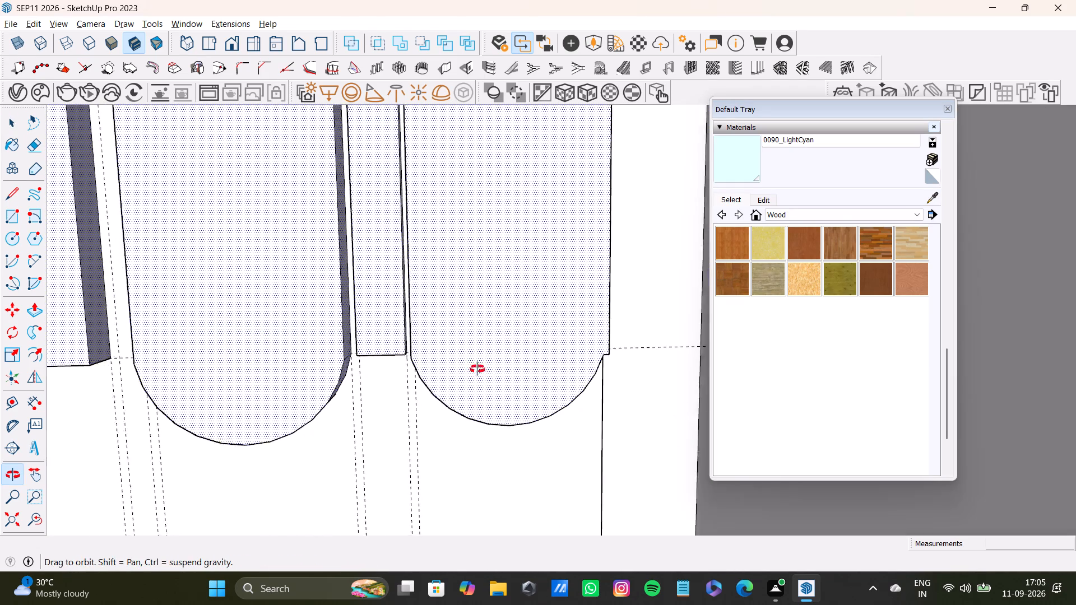
pyautogui.moveTo(477, 369); pyautogui.dragTo(452, 463, button='middle')
pyautogui.scroll(-4, 428, 366)
pyautogui.scroll(3, 622, 374)
pyautogui.scroll(-13, 517, 337)
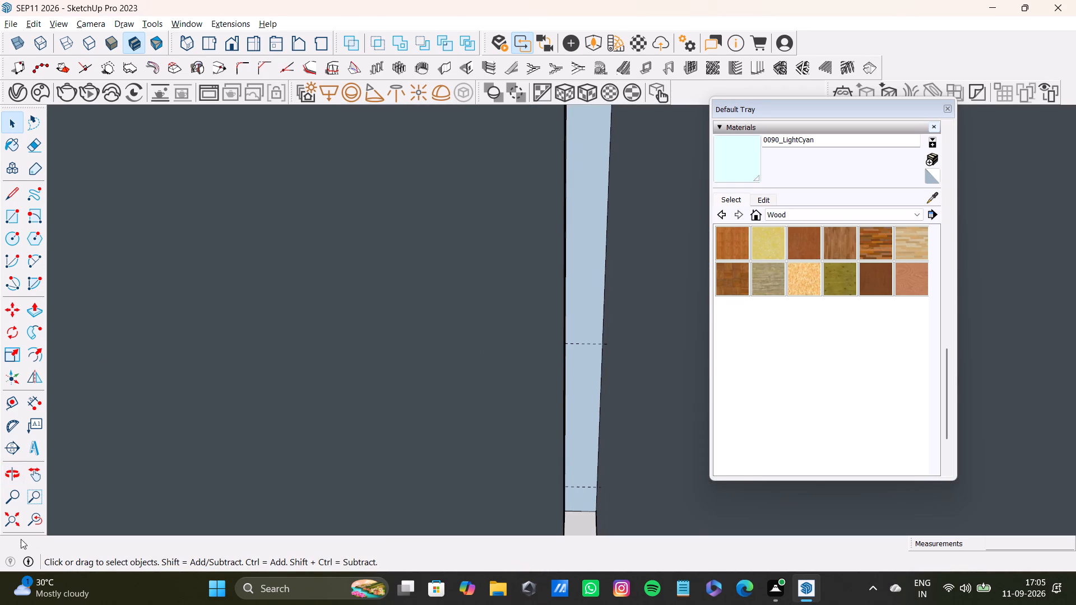
pyautogui.click(33, 511)
pyautogui.click(2, 520)
pyautogui.scroll(6, 549, 320)
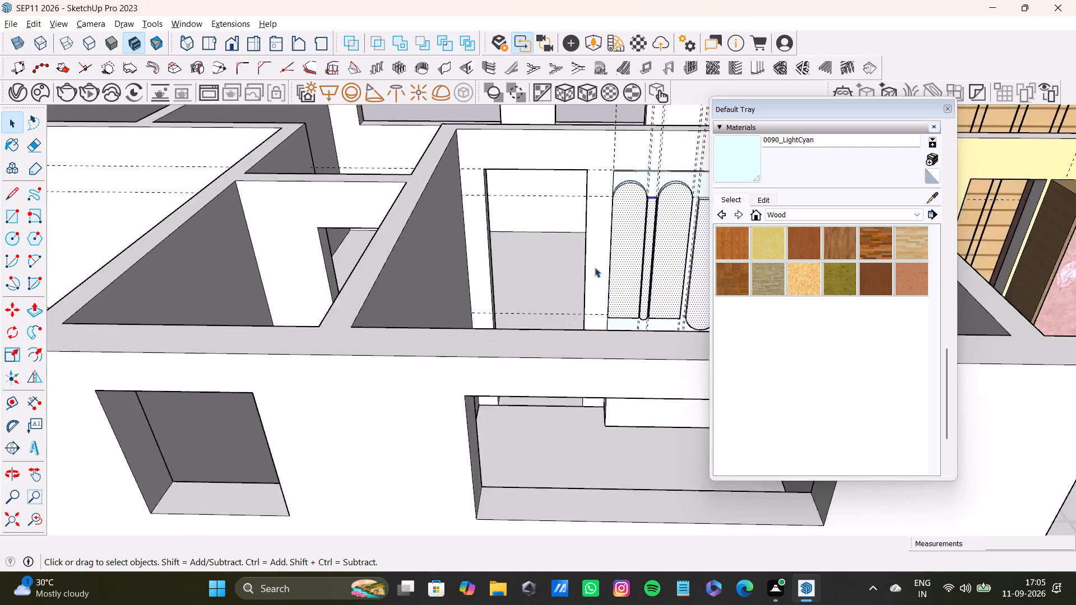
pyautogui.scroll(6, 595, 267)
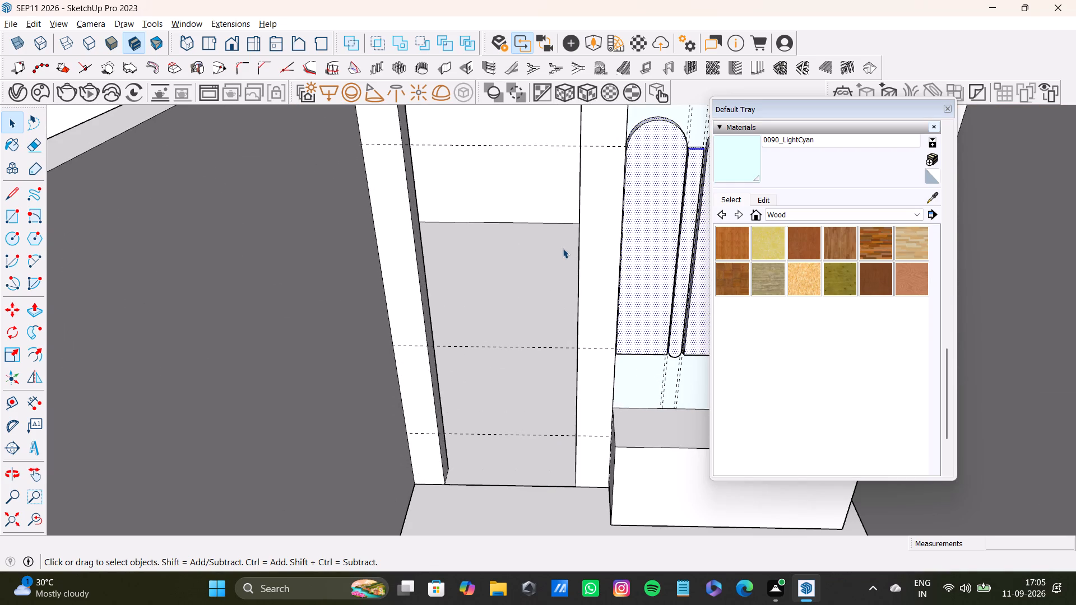
pyautogui.keyDown('shift'); pyautogui.moveTo(586, 224); pyautogui.dragTo(397, 310, button='middle'); pyautogui.keyUp('shift')
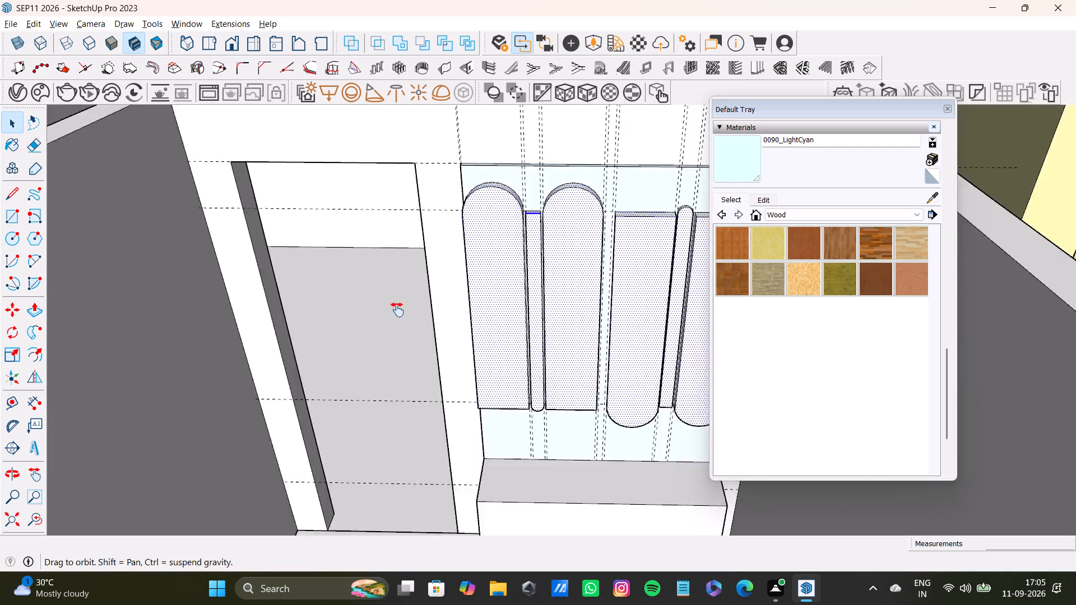
pyautogui.keyDown('shift'); pyautogui.moveTo(397, 310); pyautogui.dragTo(365, 337, button='middle'); pyautogui.keyUp('shift')
pyautogui.scroll(7, 409, 308)
pyautogui.keyDown('shift'); pyautogui.moveTo(425, 282); pyautogui.dragTo(244, 358, button='middle'); pyautogui.keyUp('shift')
pyautogui.moveTo(400, 314); pyautogui.dragTo(199, 352, button='middle')
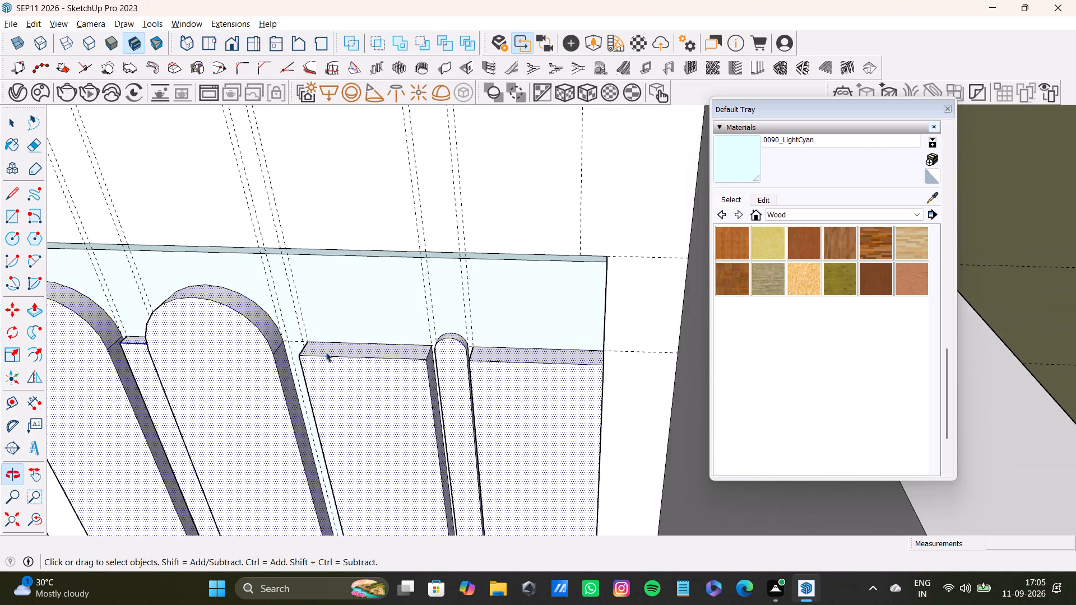
pyautogui.moveTo(377, 351); pyautogui.dragTo(500, 356, button='middle')
pyautogui.moveTo(380, 313); pyautogui.dragTo(382, 364, button='middle')
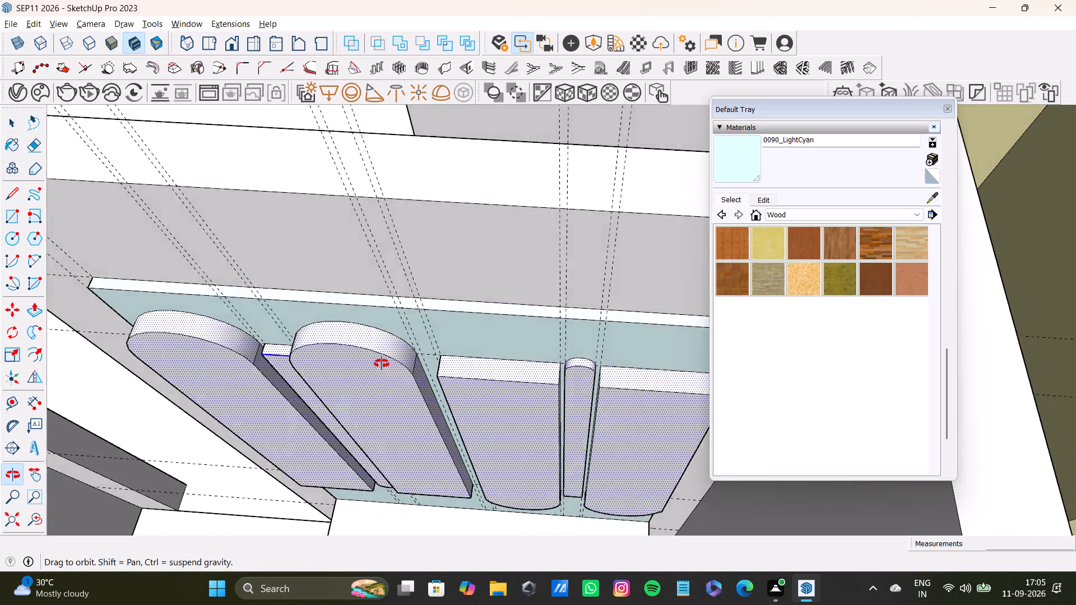
pyautogui.moveTo(382, 364); pyautogui.dragTo(382, 352, button='middle')
pyautogui.scroll(-9, 299, 359)
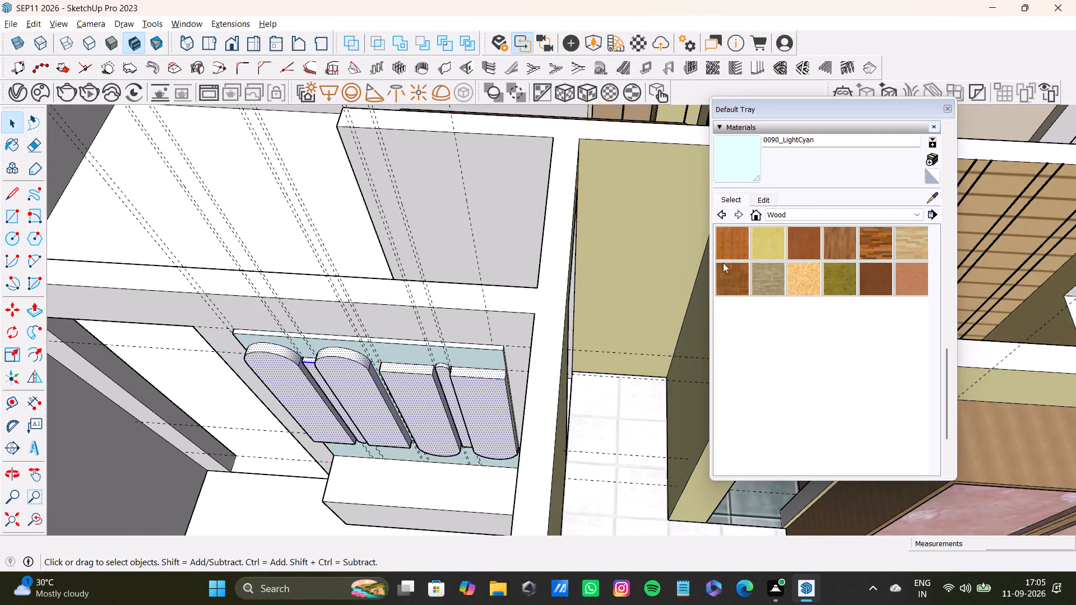
pyautogui.click(833, 211)
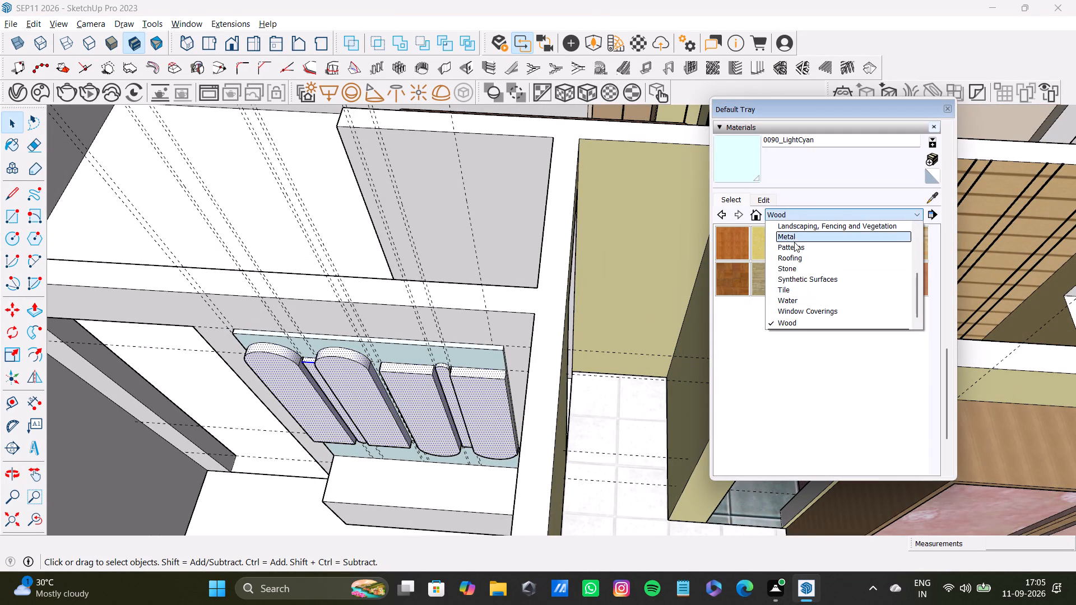
pyautogui.scroll(5, 803, 280)
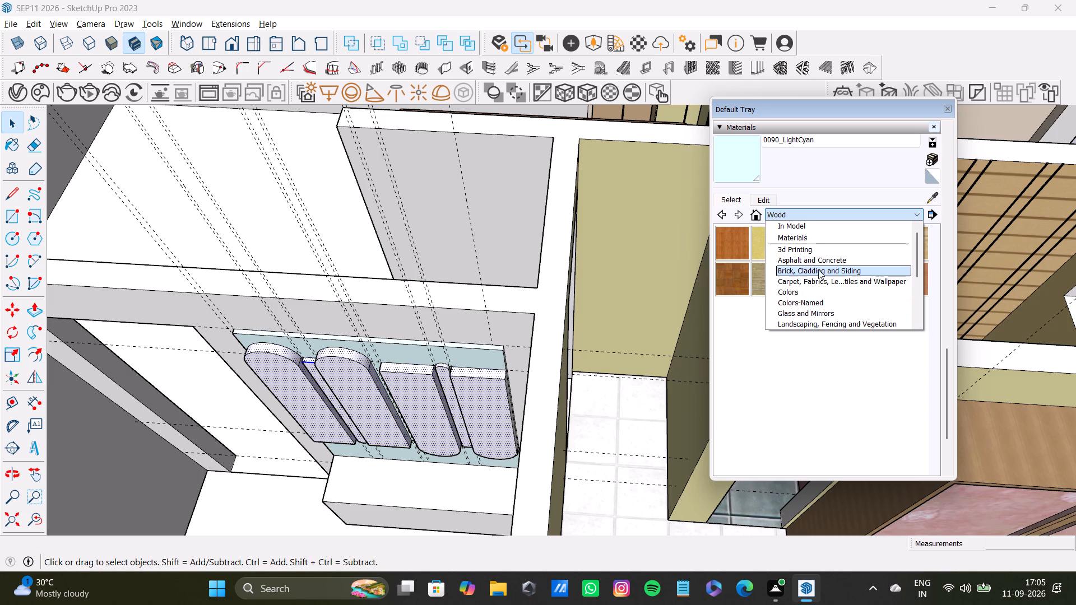
pyautogui.scroll(-2, 820, 297)
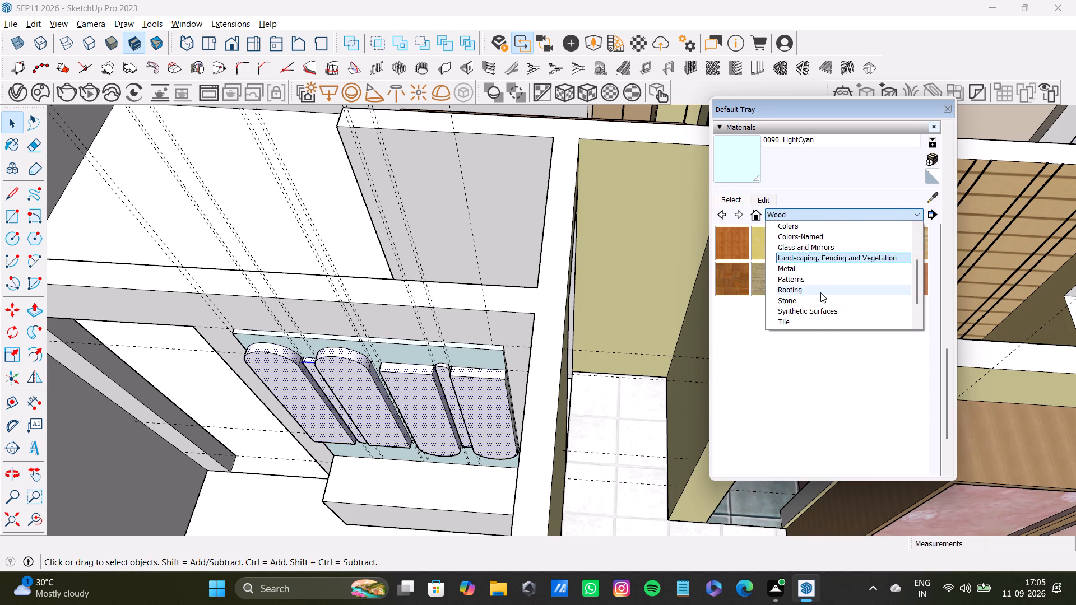
pyautogui.scroll(-1, 820, 292)
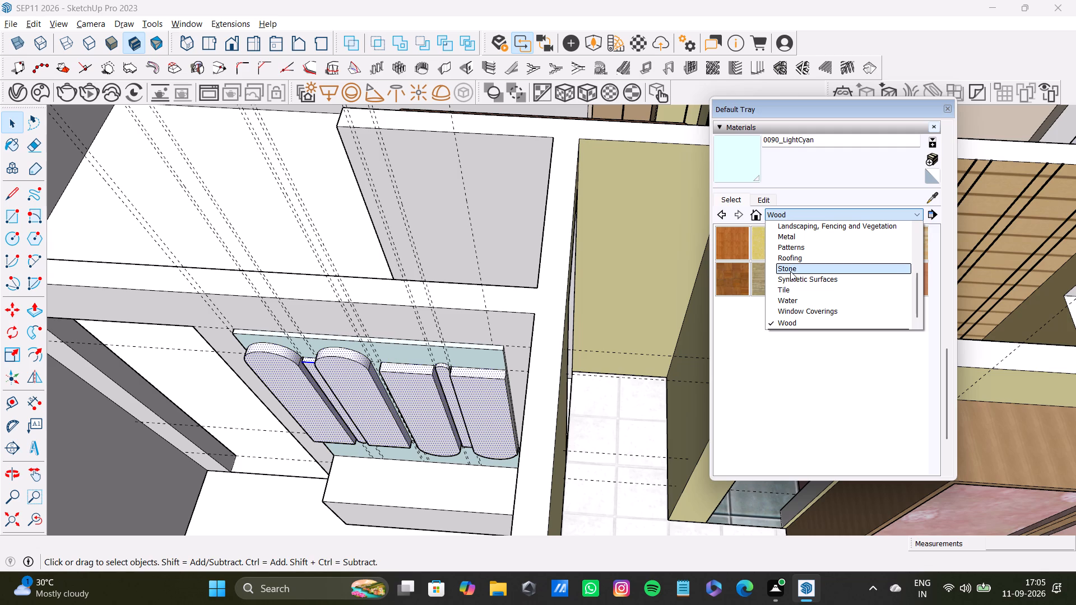
pyautogui.click(790, 271)
pyautogui.click(728, 241)
pyautogui.click(491, 399)
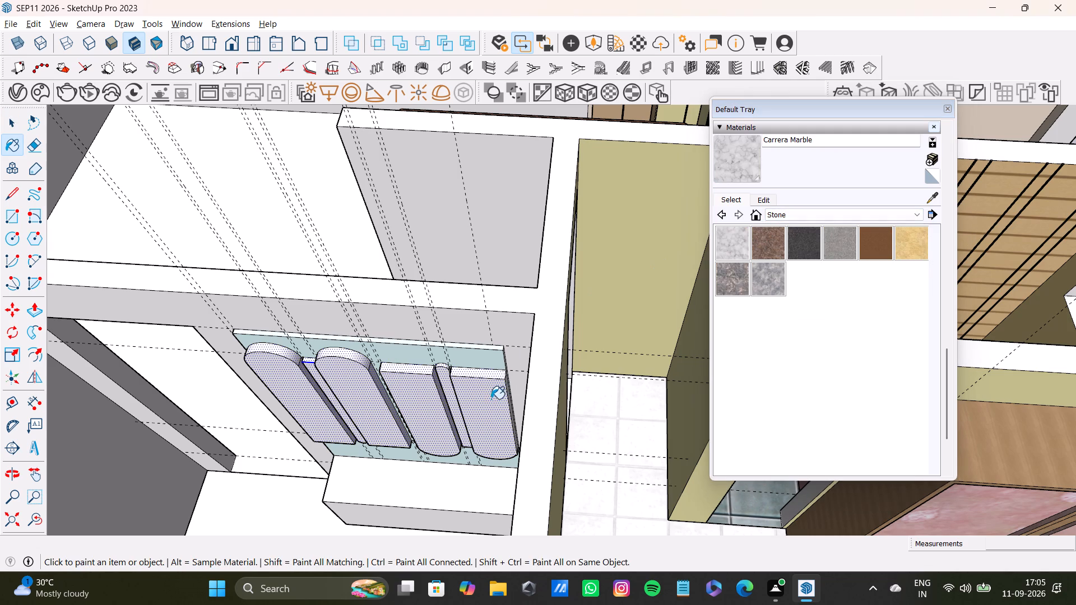
# Select the top, front and doorway-side faces of the low box beneath the wall panel.
pyautogui.scroll(8, 334, 411)
pyautogui.scroll(-14, 364, 387)
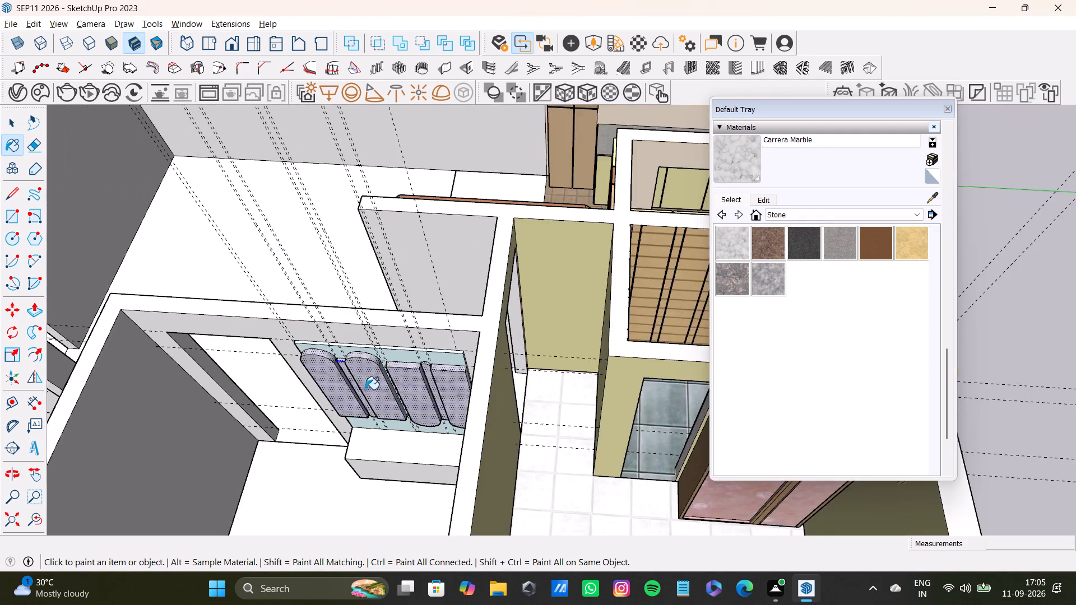
pyautogui.moveTo(364, 392); pyautogui.dragTo(400, 270, button='middle')
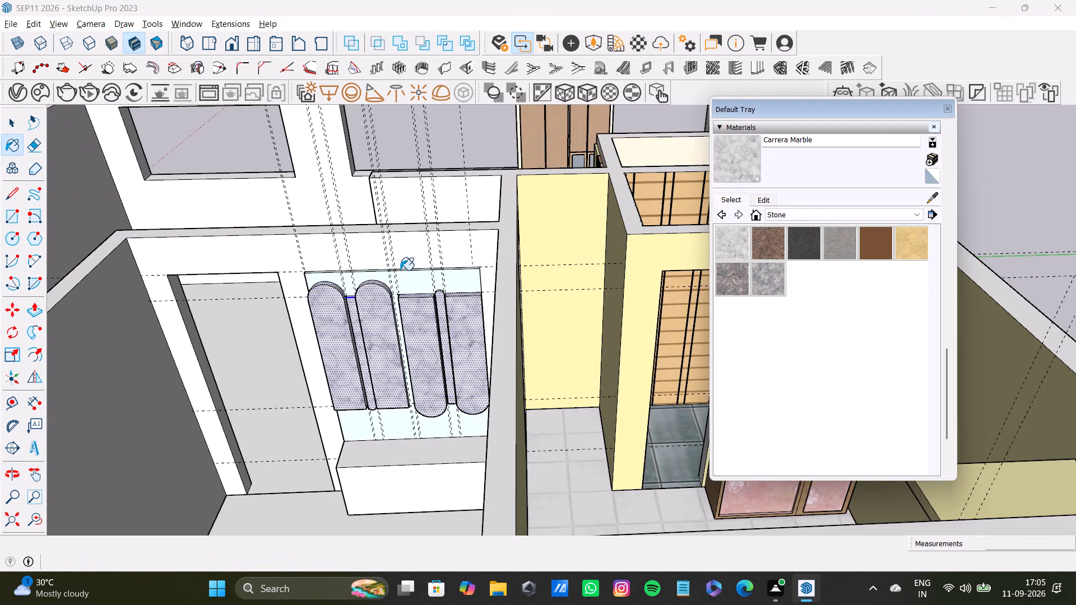
pyautogui.press('space')
pyautogui.click(368, 450)
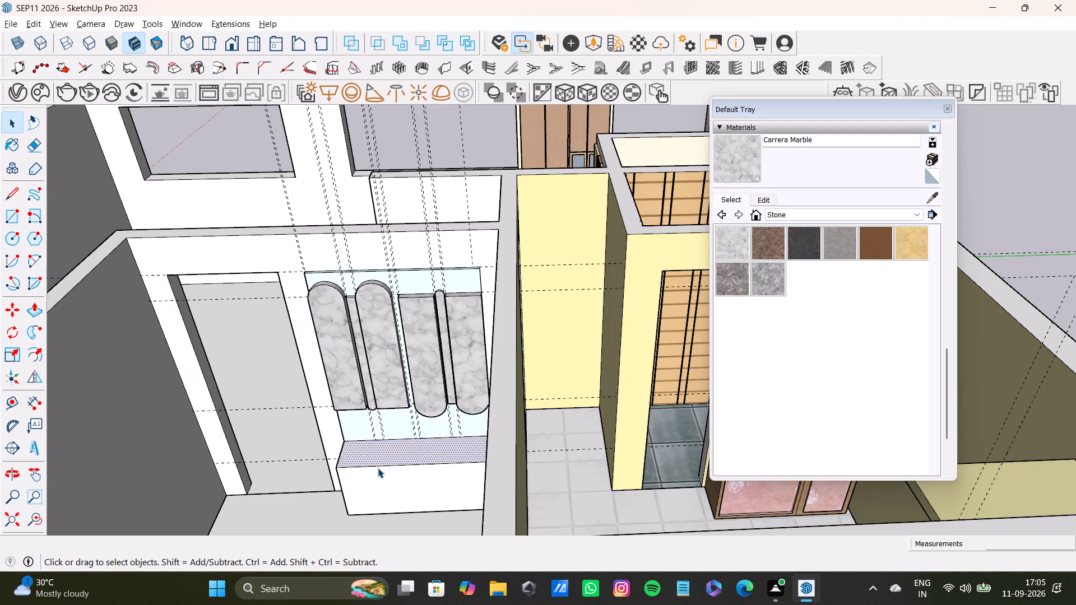
pyautogui.click(378, 469)
pyautogui.moveTo(373, 479); pyautogui.dragTo(483, 478, button='middle')
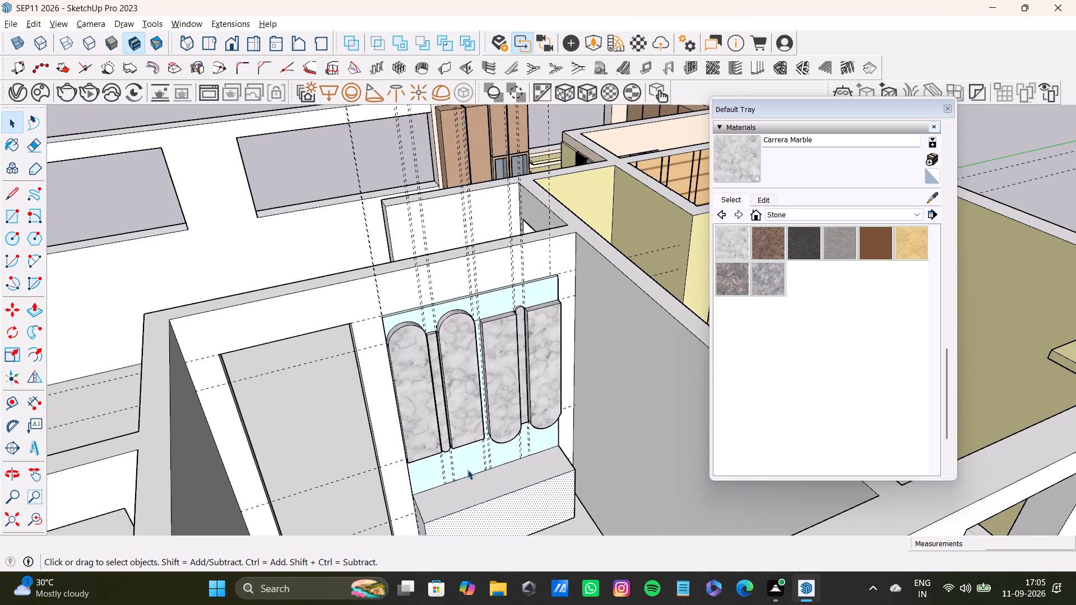
pyautogui.keyDown('shift'); pyautogui.moveTo(500, 482); pyautogui.dragTo(500, 397, button='middle'); pyautogui.keyUp('shift')
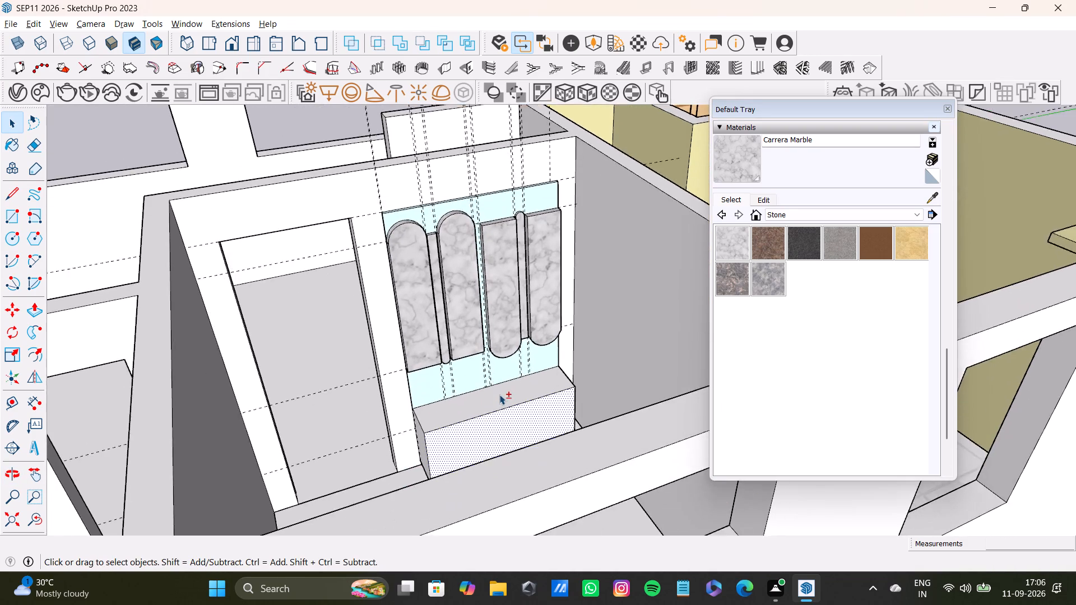
pyautogui.scroll(6, 432, 422)
pyautogui.keyDown('shift'); pyautogui.click(447, 393); pyautogui.keyUp('shift')
pyautogui.keyDown('shift'); pyautogui.click(405, 440); pyautogui.keyUp('shift')
pyautogui.keyDown('shift'); pyautogui.scroll(-3, 452, 427); pyautogui.keyUp('shift')
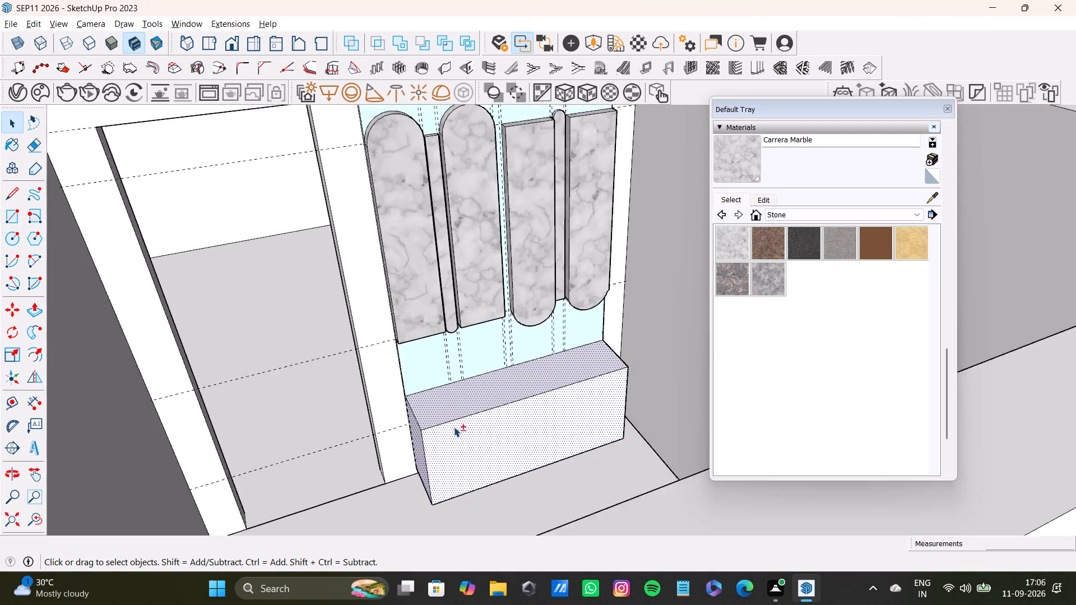
pyautogui.keyDown('shift'); pyautogui.scroll(-1, 454, 427); pyautogui.keyUp('shift')
pyautogui.keyDown('shift'); pyautogui.moveTo(503, 429); pyautogui.dragTo(423, 477, button='middle'); pyautogui.keyUp('shift')
pyautogui.moveTo(520, 440); pyautogui.dragTo(446, 492, button='middle')
pyautogui.scroll(12, 452, 431)
pyautogui.moveTo(494, 435); pyautogui.dragTo(455, 441, button='middle')
pyautogui.keyDown('shift'); pyautogui.moveTo(319, 446); pyautogui.dragTo(544, 401, button='middle'); pyautogui.keyUp('shift')
pyautogui.keyDown('shift'); pyautogui.scroll(3, 480, 439); pyautogui.keyUp('shift')
pyautogui.keyDown('shift'); pyautogui.click(481, 448); pyautogui.keyUp('shift')
pyautogui.keyDown('shift'); pyautogui.scroll(-4, 481, 448); pyautogui.keyUp('shift')
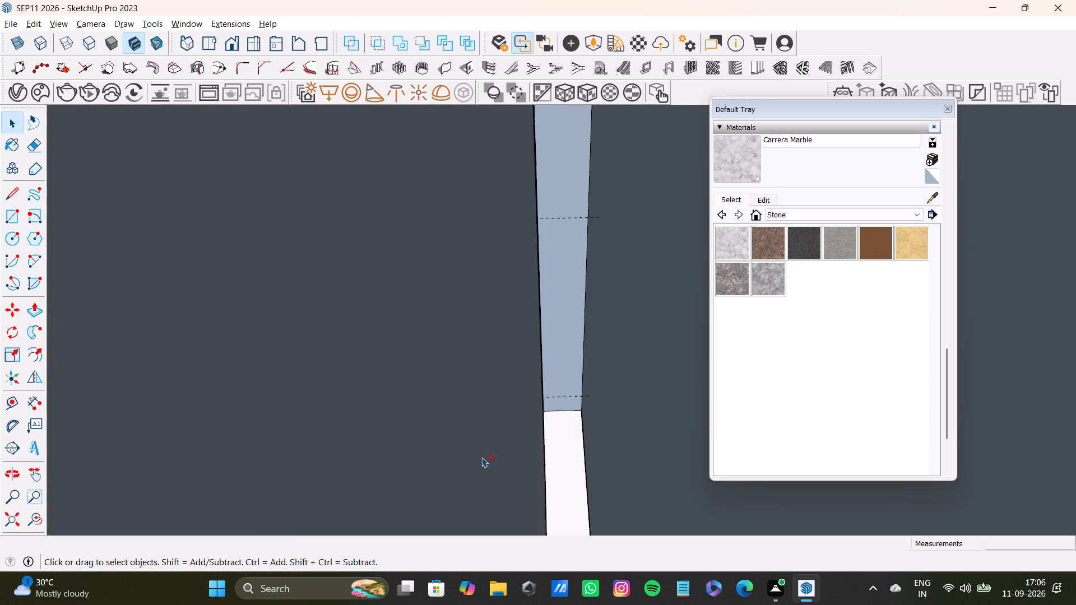
# Bring the low box beneath the marble wall panel back into view and examine the Wood materials for its finish.
pyautogui.keyDown('shift'); pyautogui.moveTo(481, 457); pyautogui.dragTo(545, 398, button='middle'); pyautogui.keyUp('shift')
pyautogui.keyDown('shift'); pyautogui.click(35, 524); pyautogui.keyUp('shift')
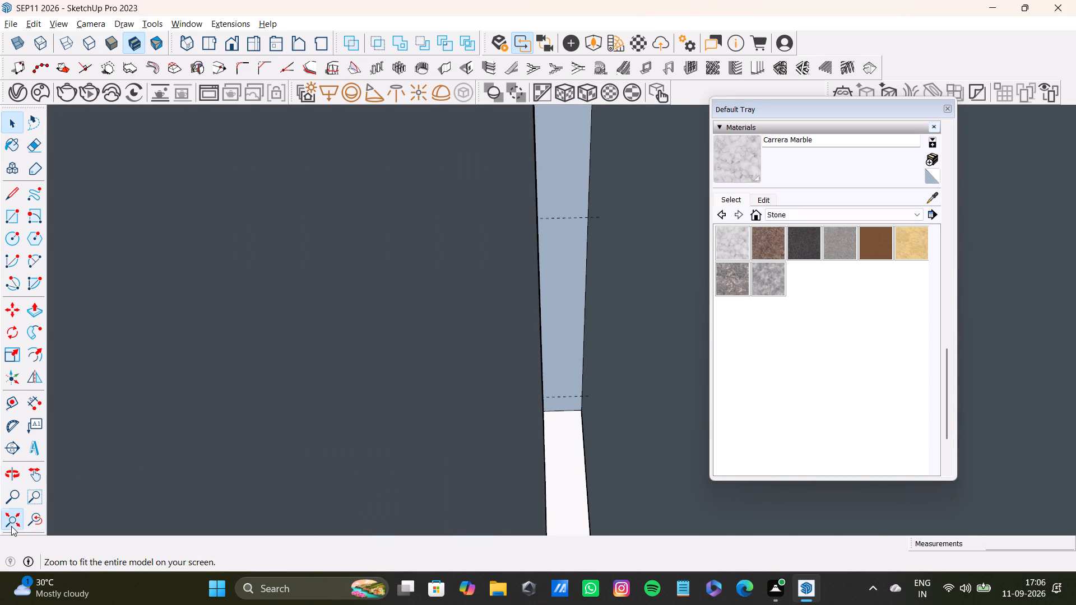
pyautogui.click(11, 526)
pyautogui.moveTo(234, 478); pyautogui.dragTo(216, 504, button='middle')
pyautogui.scroll(6, 387, 466)
pyautogui.keyDown('shift'); pyautogui.moveTo(541, 316); pyautogui.dragTo(171, 466, button='middle'); pyautogui.keyUp('shift')
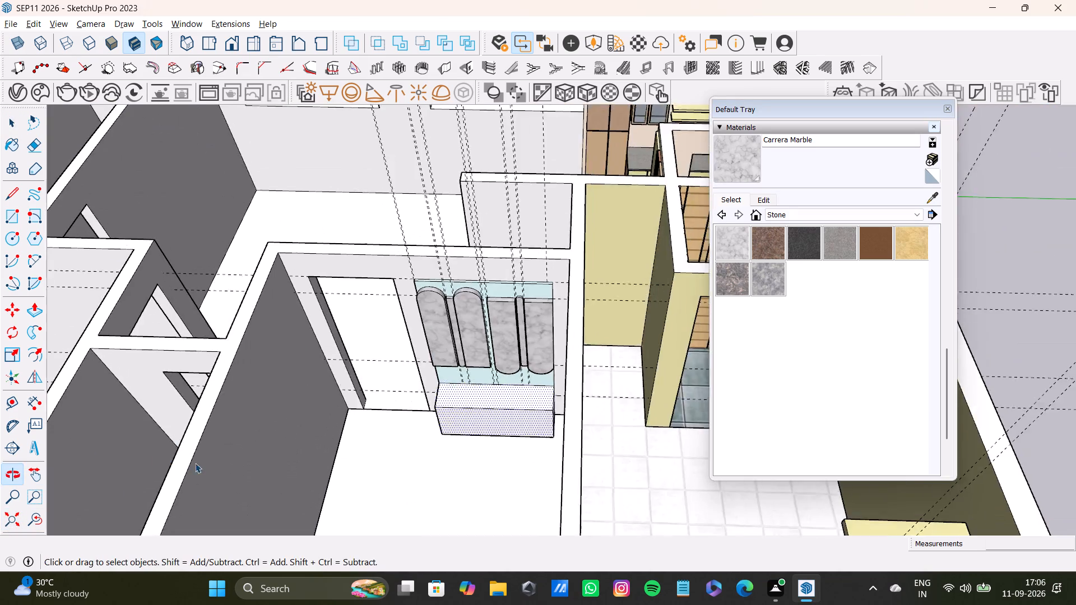
pyautogui.scroll(4, 202, 459)
pyautogui.moveTo(340, 482); pyautogui.dragTo(287, 511, button='middle')
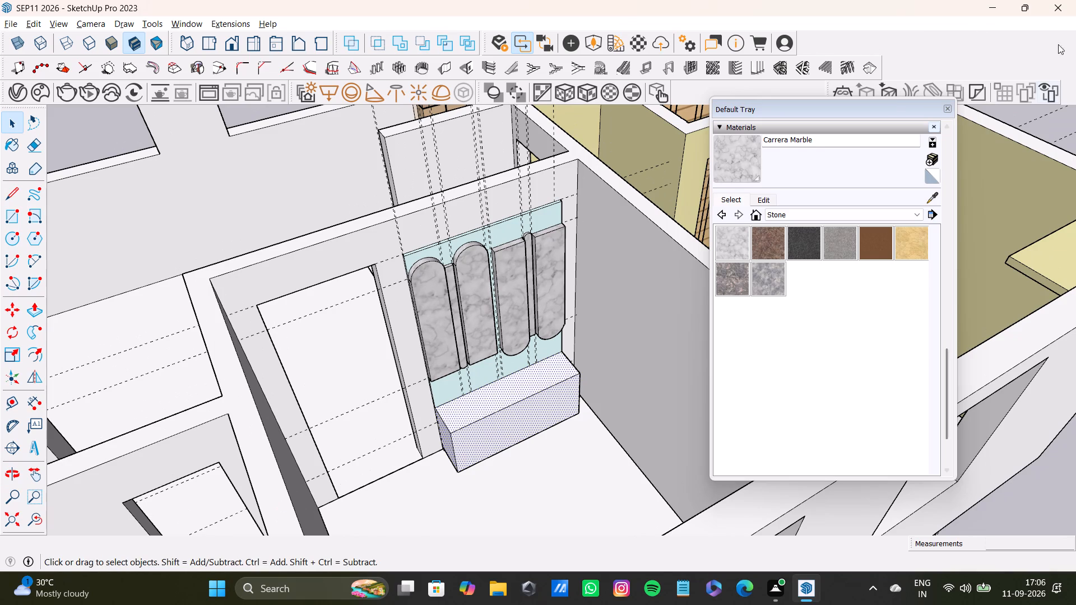
pyautogui.click(815, 217)
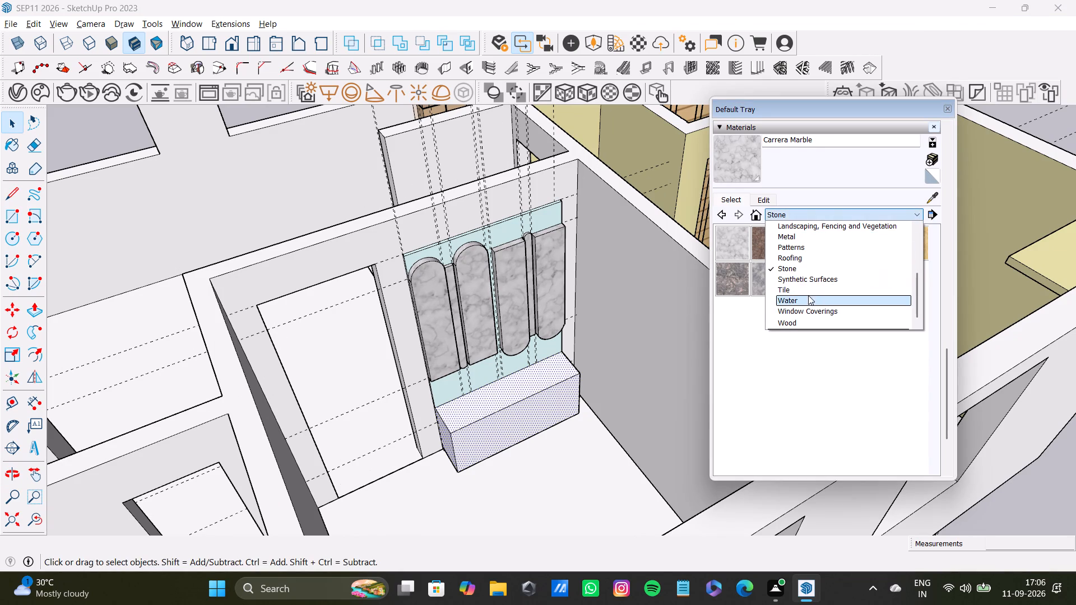
pyautogui.click(809, 322)
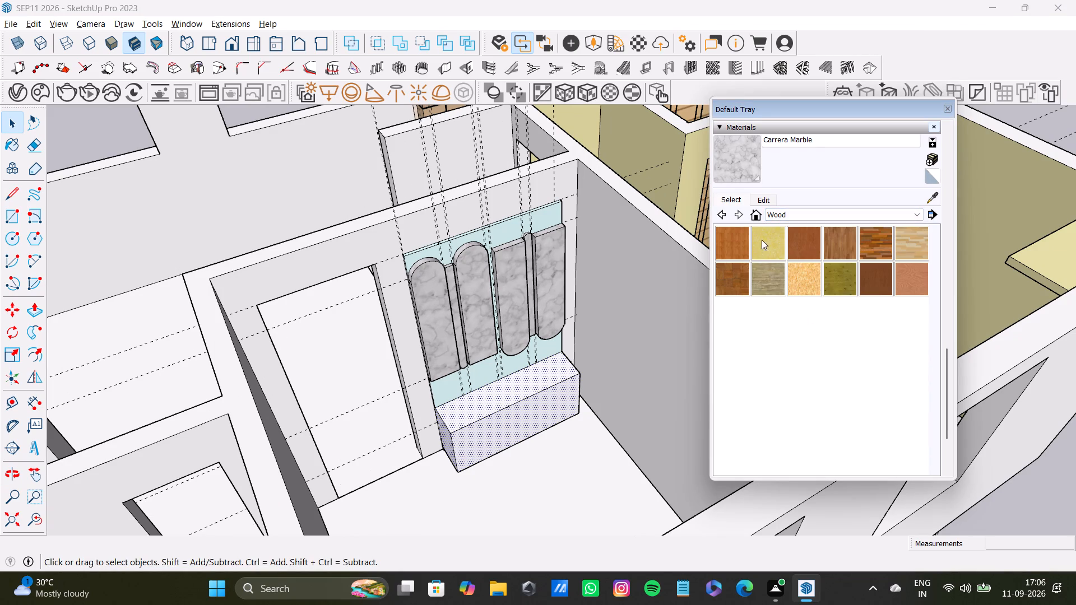
pyautogui.scroll(-2, 866, 258)
pyautogui.scroll(-6, 809, 304)
pyautogui.scroll(6, 808, 304)
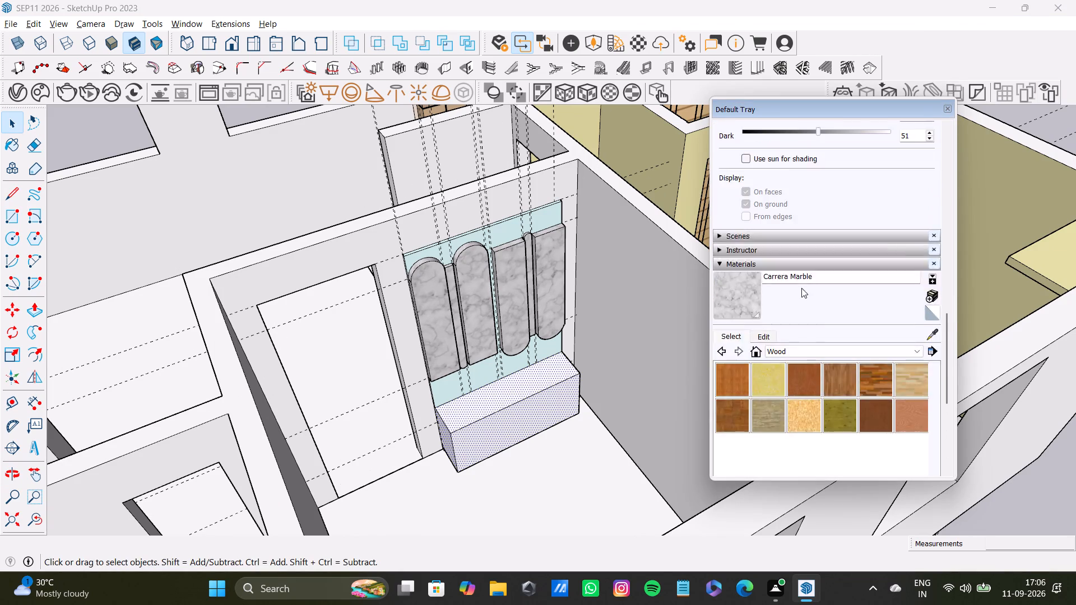
pyautogui.scroll(2, 801, 288)
# Examine the Patterns, Synthetic Surfaces and Colors material collections for a finish for the selected low box.
pyautogui.click(813, 385)
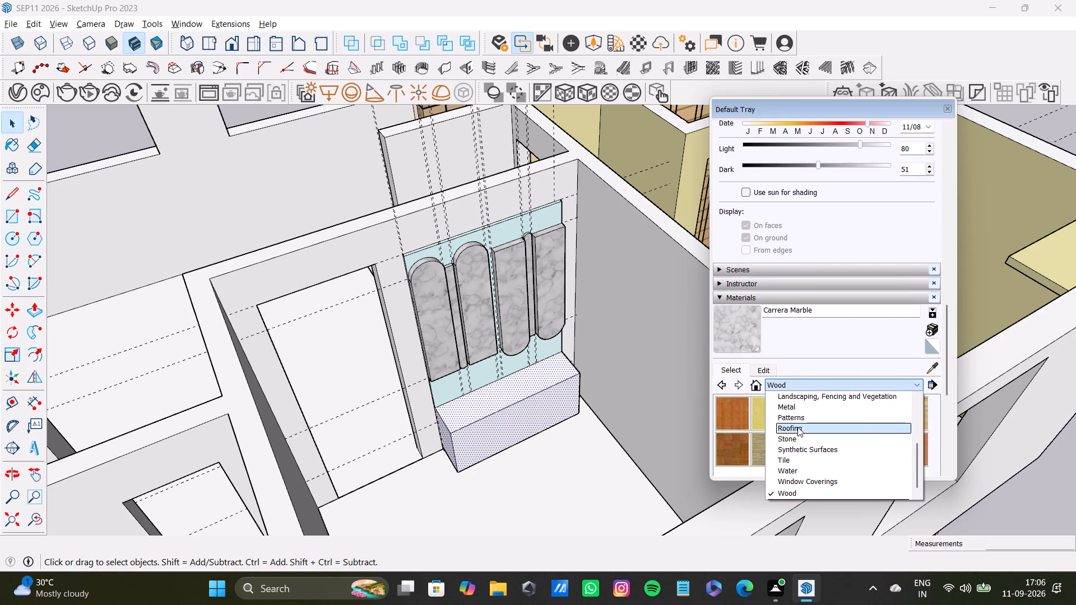
pyautogui.click(797, 422)
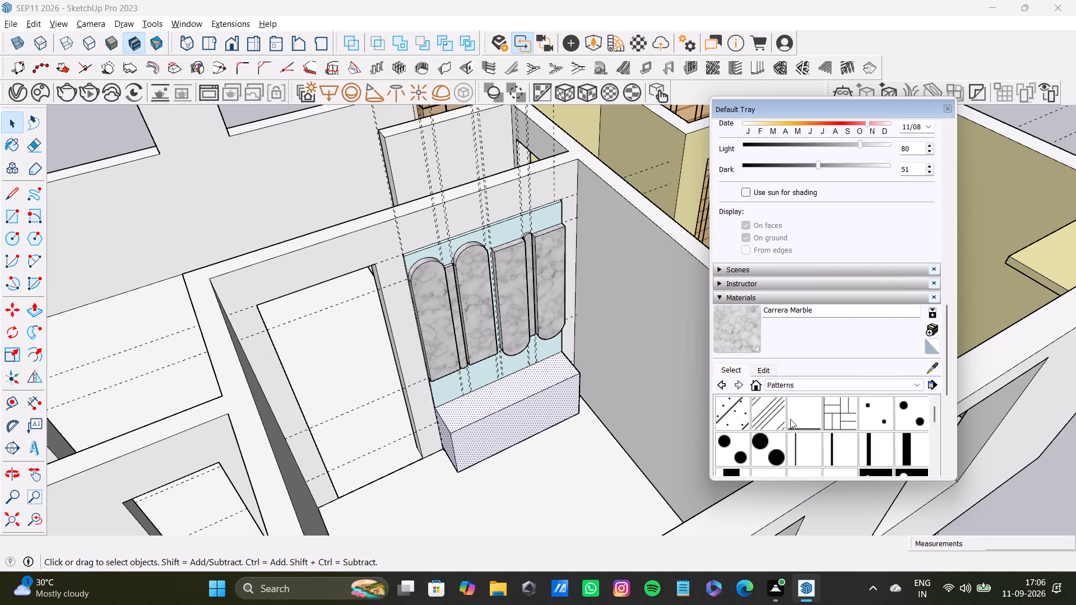
pyautogui.scroll(-13, 785, 423)
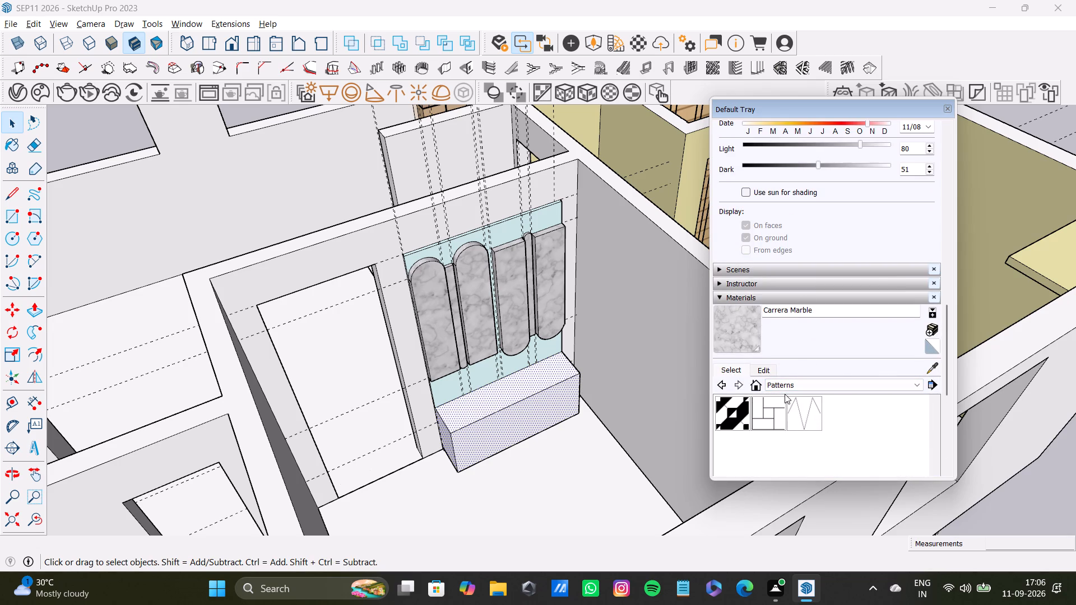
pyautogui.click(787, 388)
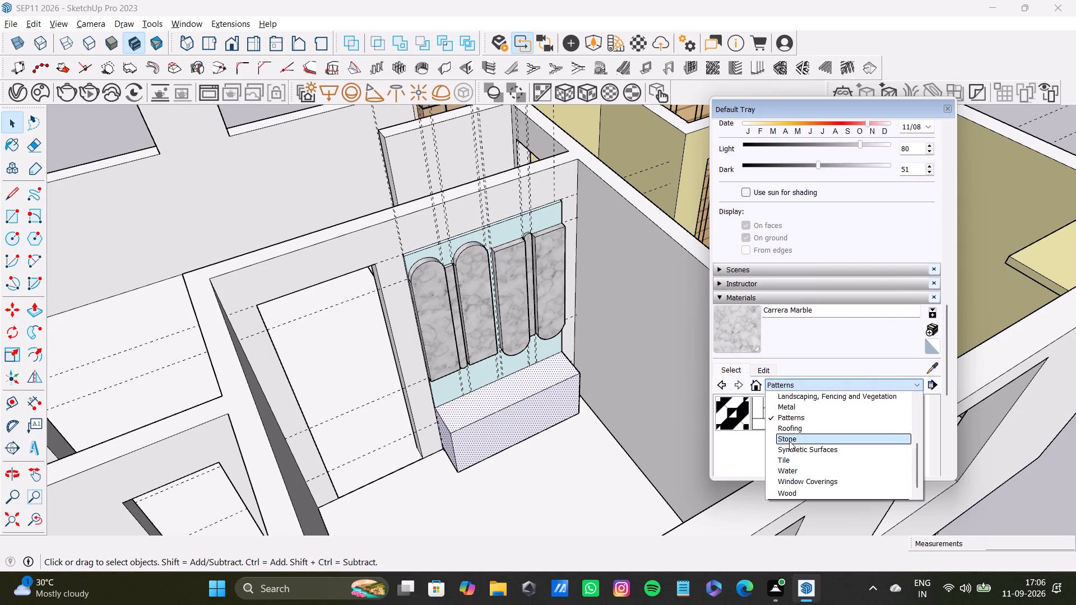
pyautogui.click(793, 449)
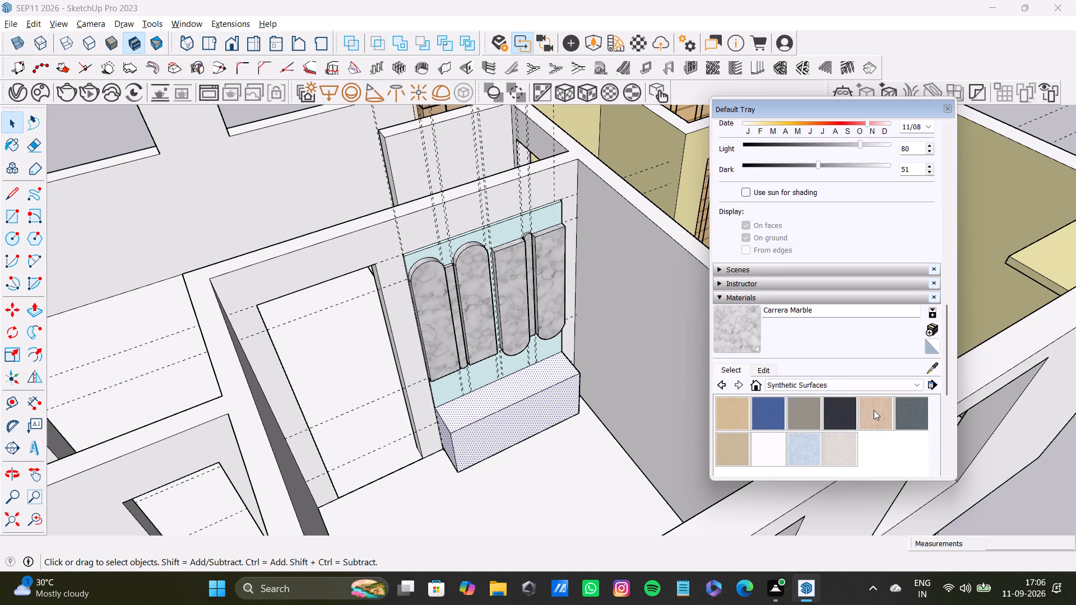
pyautogui.click(808, 387)
pyautogui.scroll(-3, 795, 469)
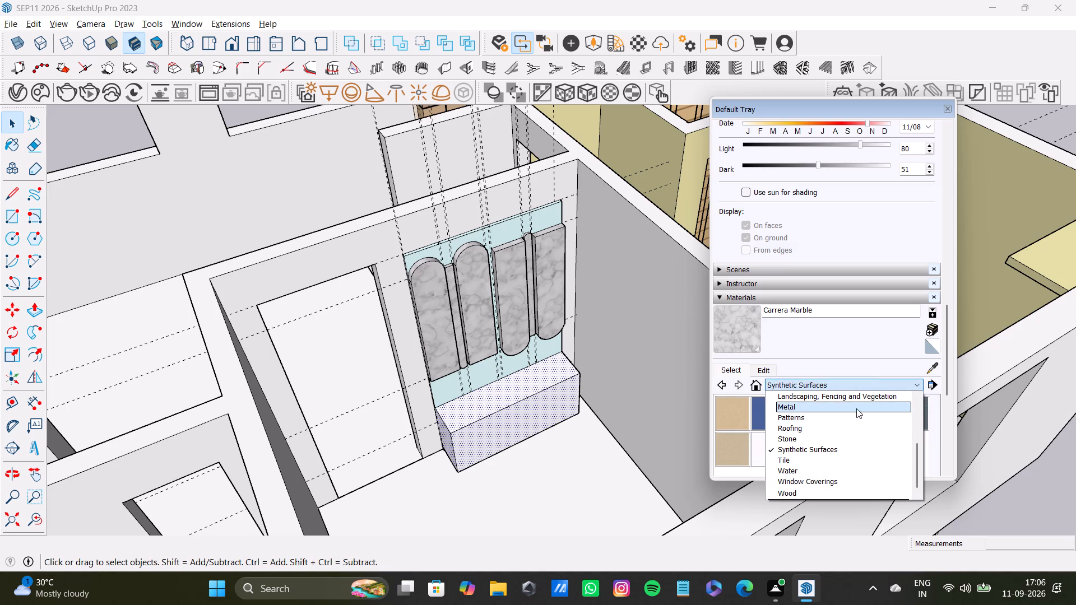
pyautogui.scroll(3, 819, 441)
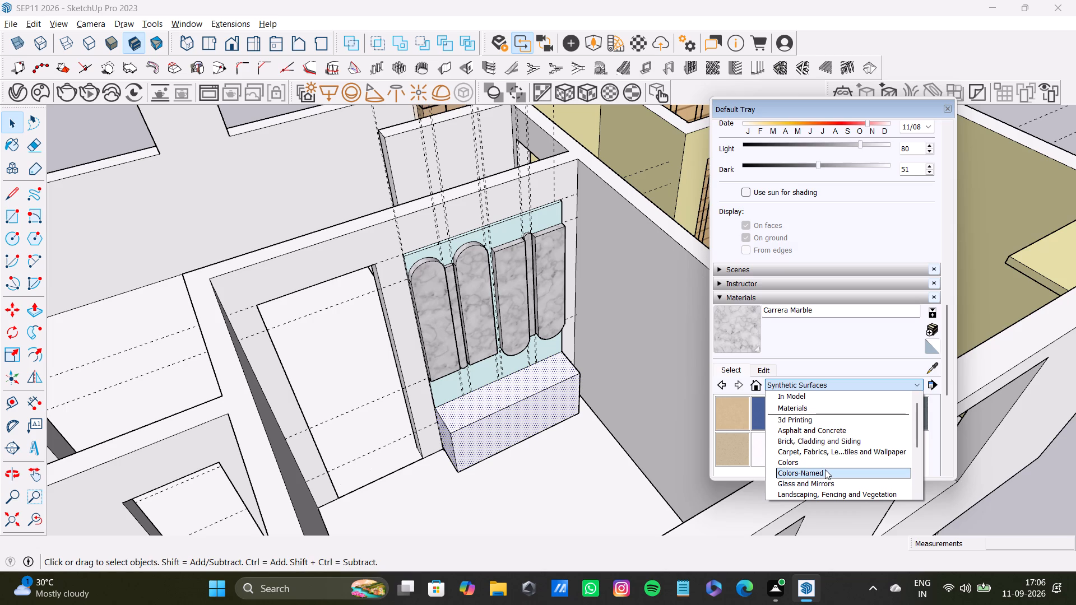
pyautogui.scroll(-1, 825, 468)
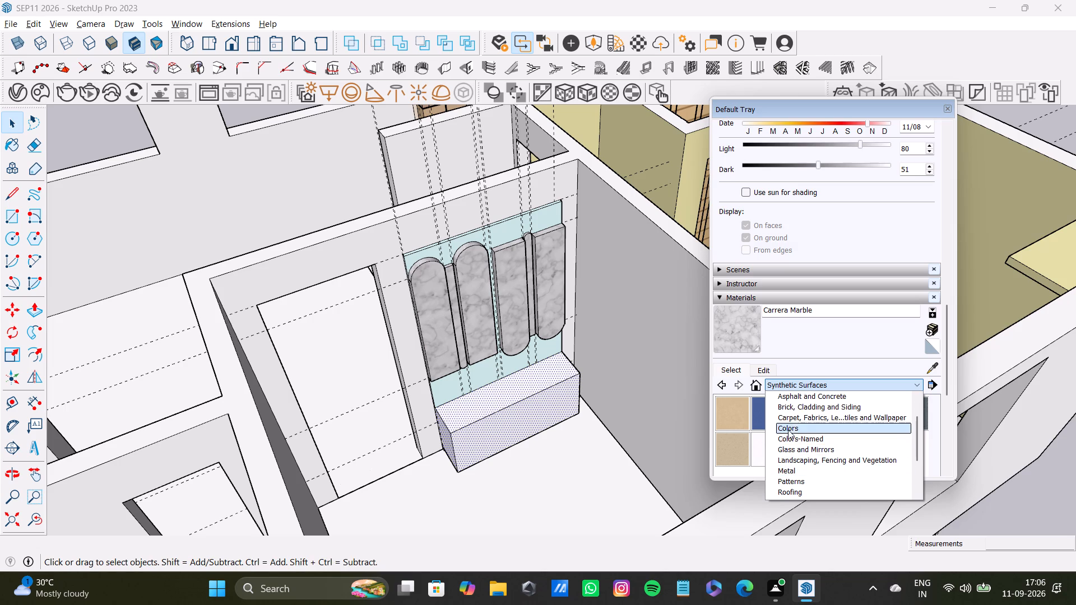
pyautogui.click(790, 426)
pyautogui.scroll(-8, 777, 421)
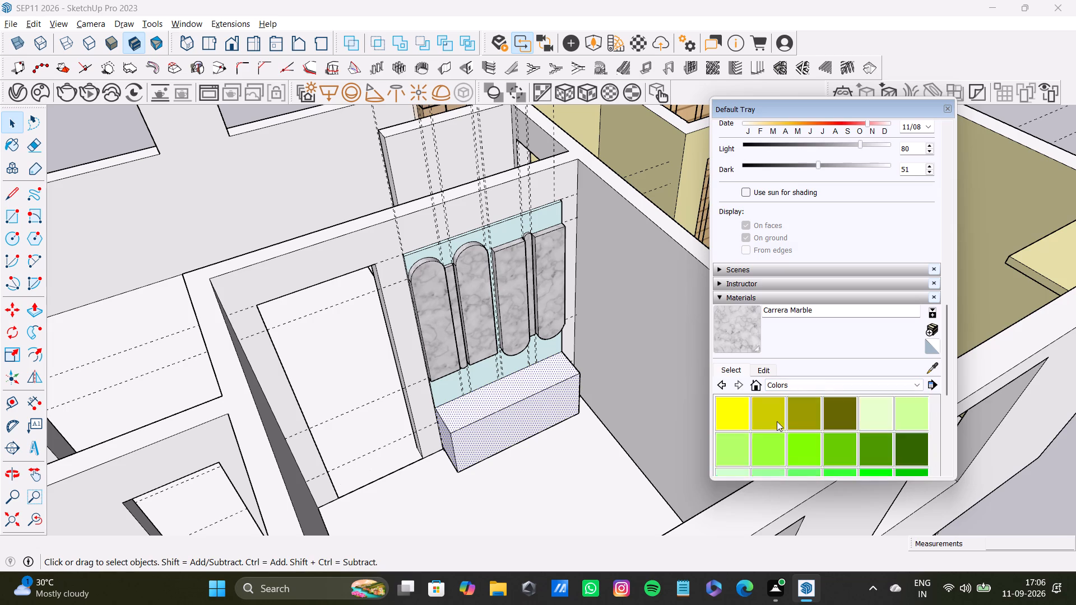
pyautogui.scroll(-15, 777, 421)
pyautogui.scroll(9, 780, 424)
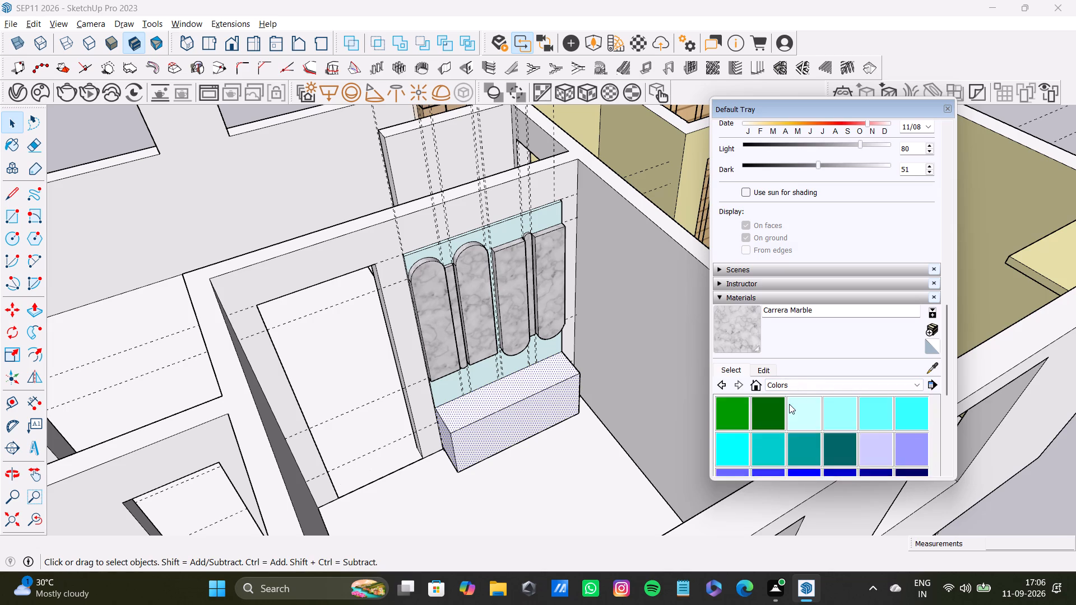
pyautogui.scroll(2, 789, 404)
# Examine the Landscaping, Fencing and Vegetation collection and recheck the Patterns collection for a finish for the low box.
pyautogui.click(794, 388)
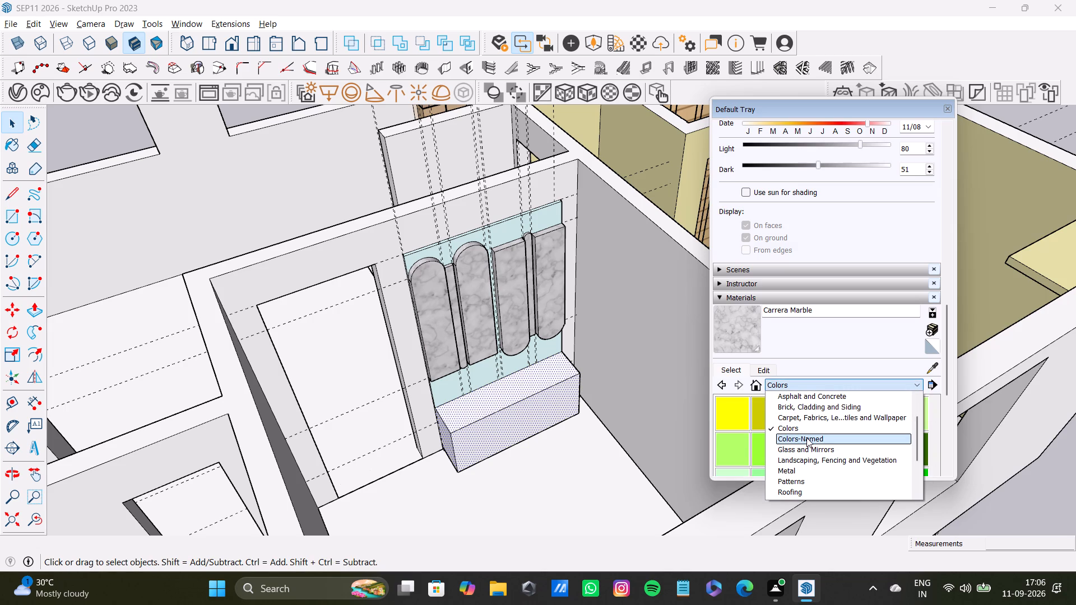
pyautogui.click(806, 456)
pyautogui.scroll(-2, 800, 438)
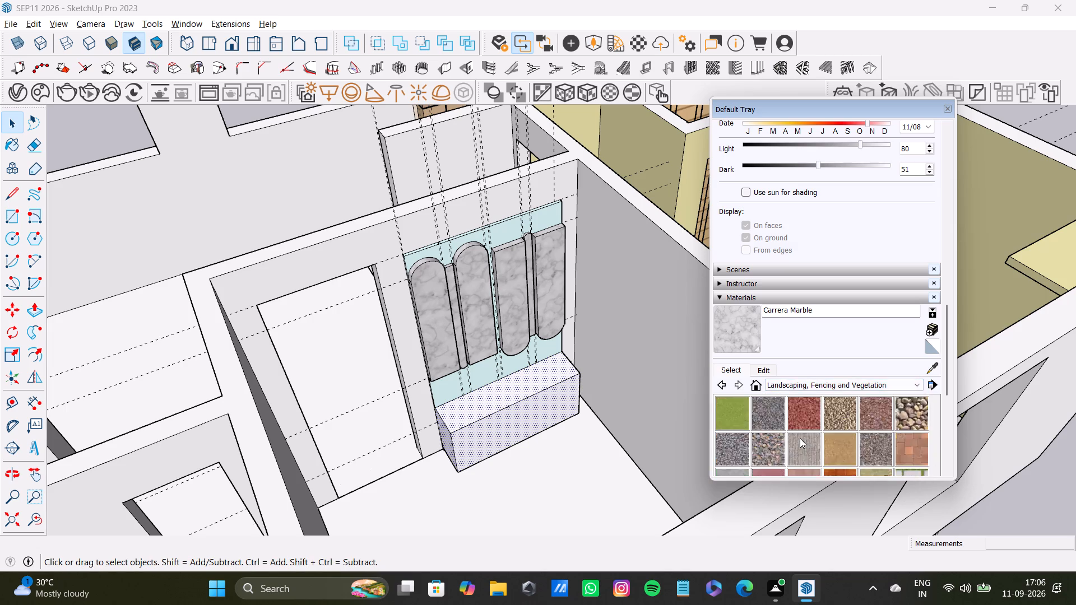
pyautogui.scroll(-8, 800, 438)
pyautogui.scroll(3, 764, 411)
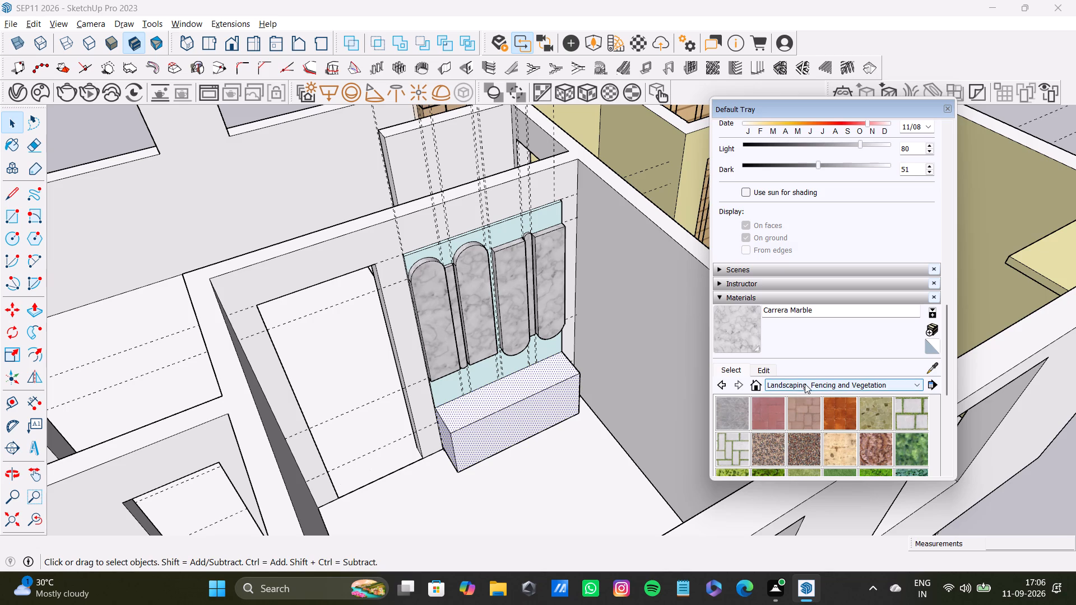
pyautogui.click(805, 384)
pyautogui.click(797, 481)
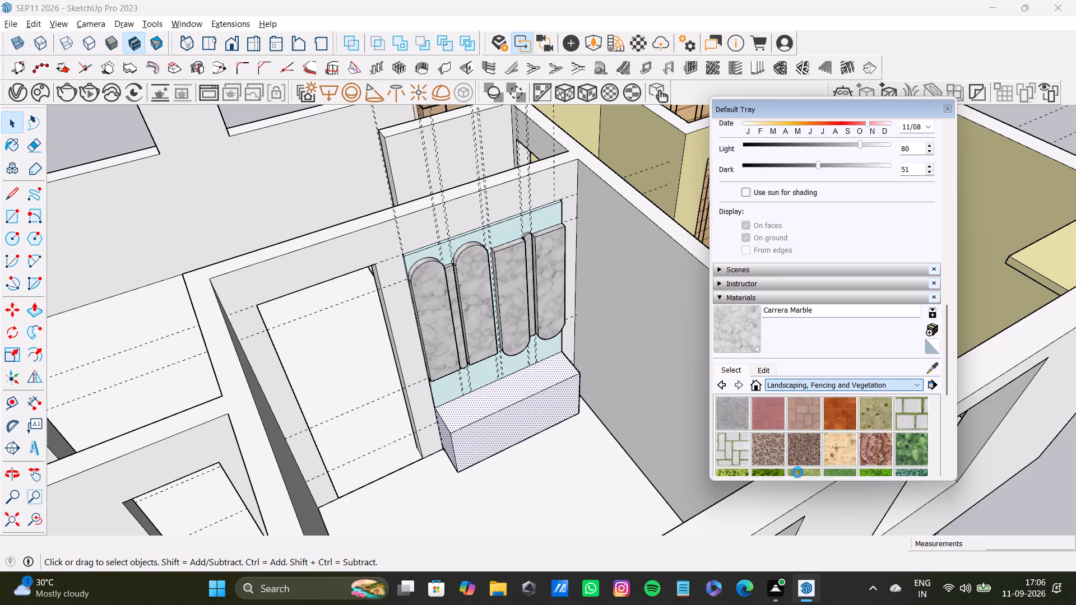
pyautogui.scroll(-14, 801, 424)
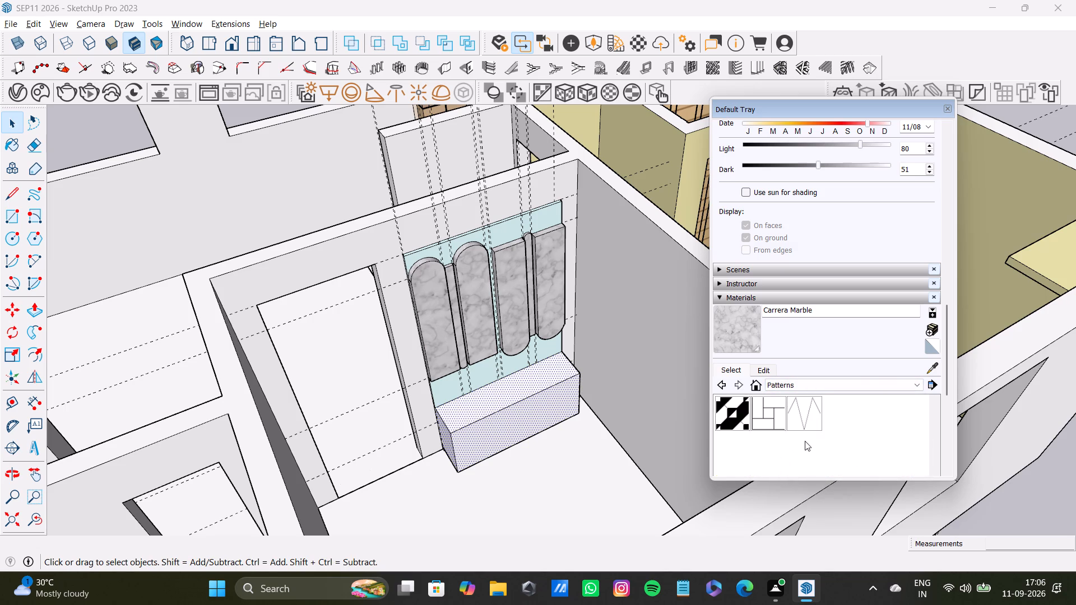
pyautogui.scroll(7, 805, 441)
pyautogui.scroll(-11, 763, 418)
pyautogui.click(796, 390)
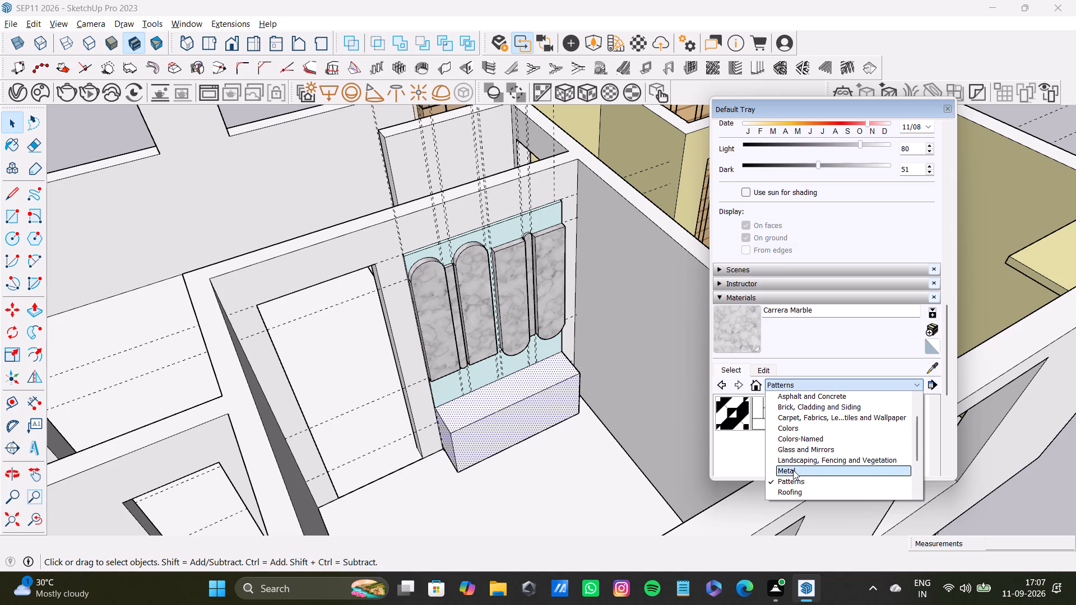
pyautogui.click(794, 463)
# Examine the Tile and the Brick, Cladding and Siding material collections for a finish for the selected low box.
pyautogui.click(806, 388)
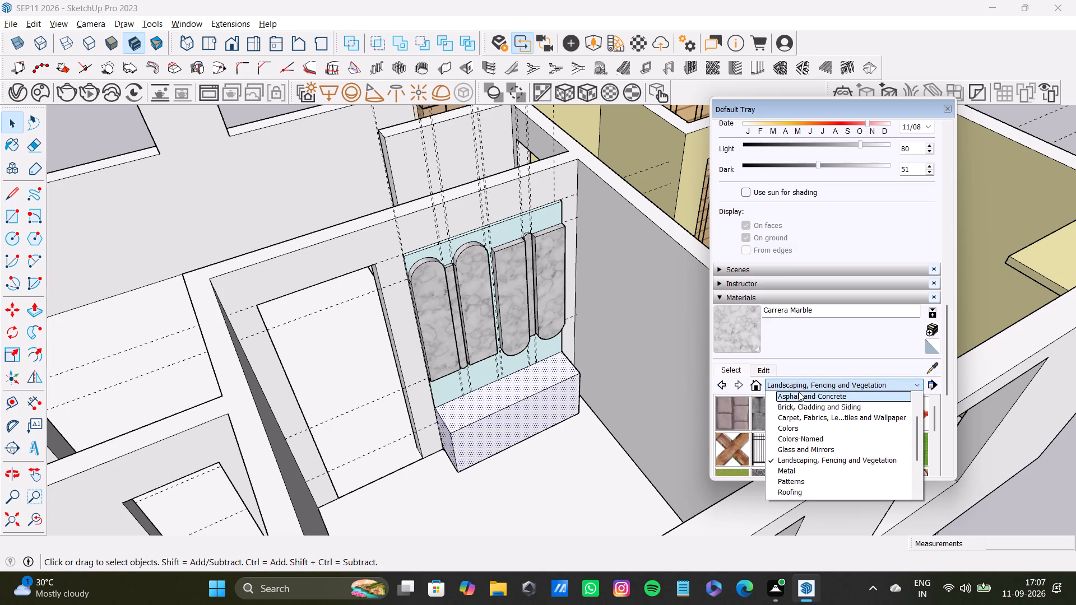
pyautogui.scroll(-2, 806, 429)
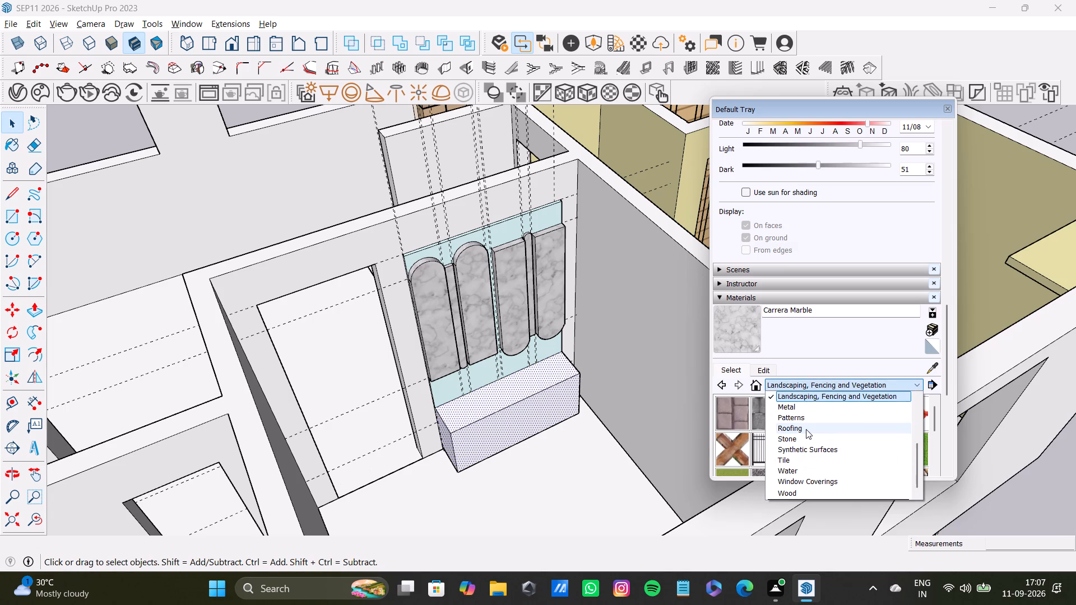
pyautogui.scroll(-6, 806, 429)
pyautogui.scroll(3, 802, 469)
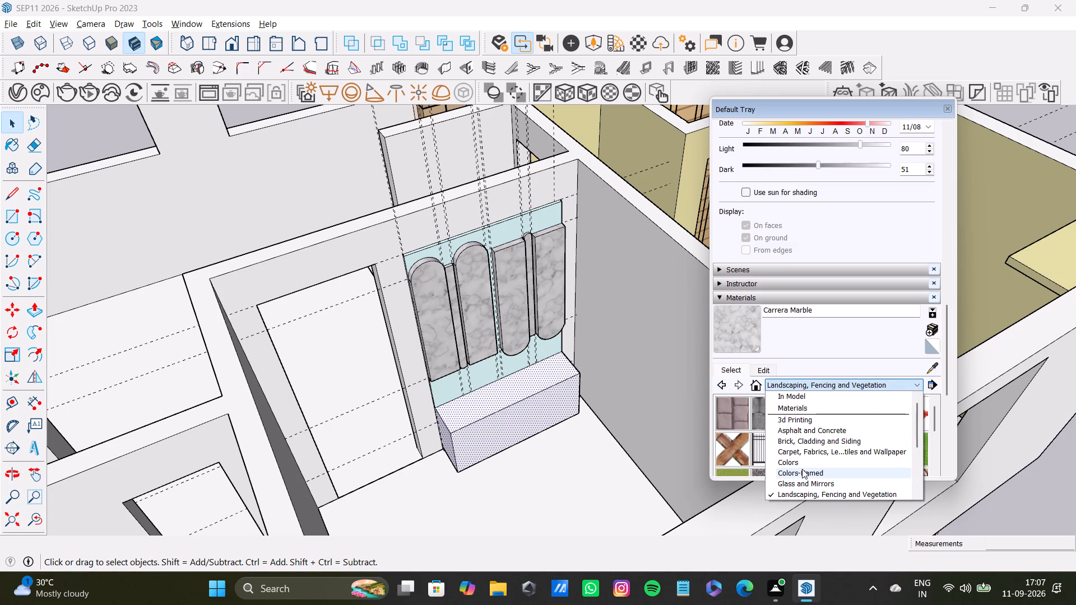
pyautogui.scroll(-6, 801, 473)
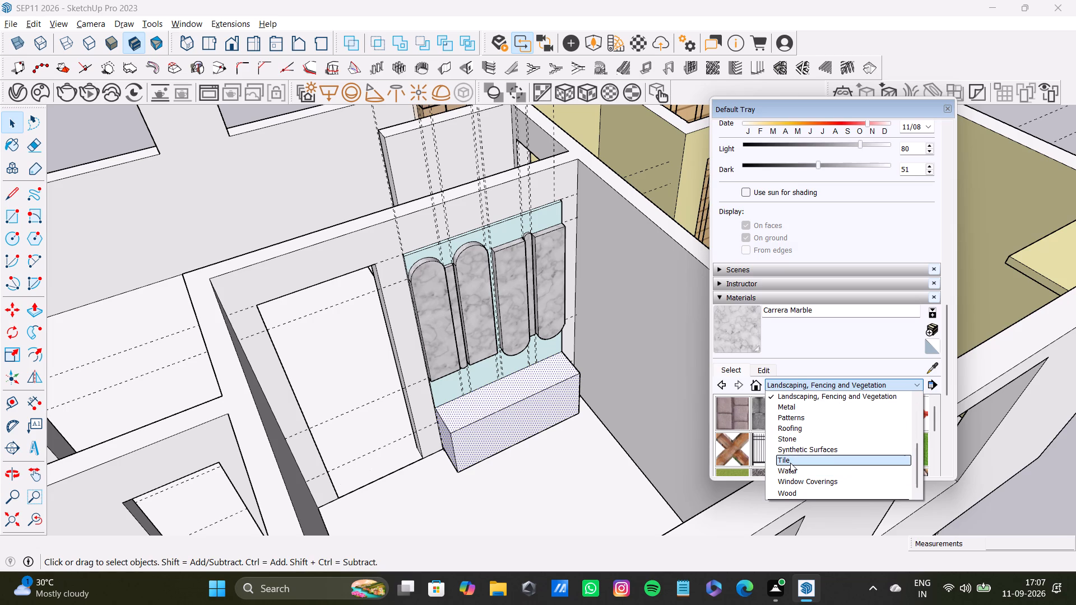
pyautogui.click(790, 463)
pyautogui.scroll(-11, 794, 440)
pyautogui.scroll(2, 794, 440)
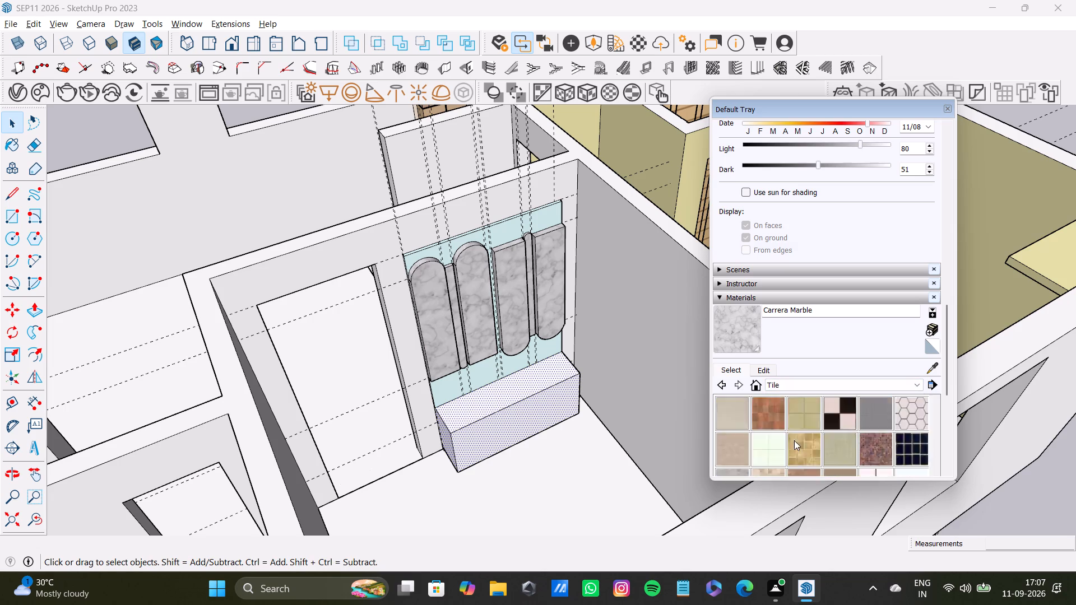
pyautogui.scroll(5, 794, 440)
pyautogui.click(805, 381)
pyautogui.scroll(5, 791, 435)
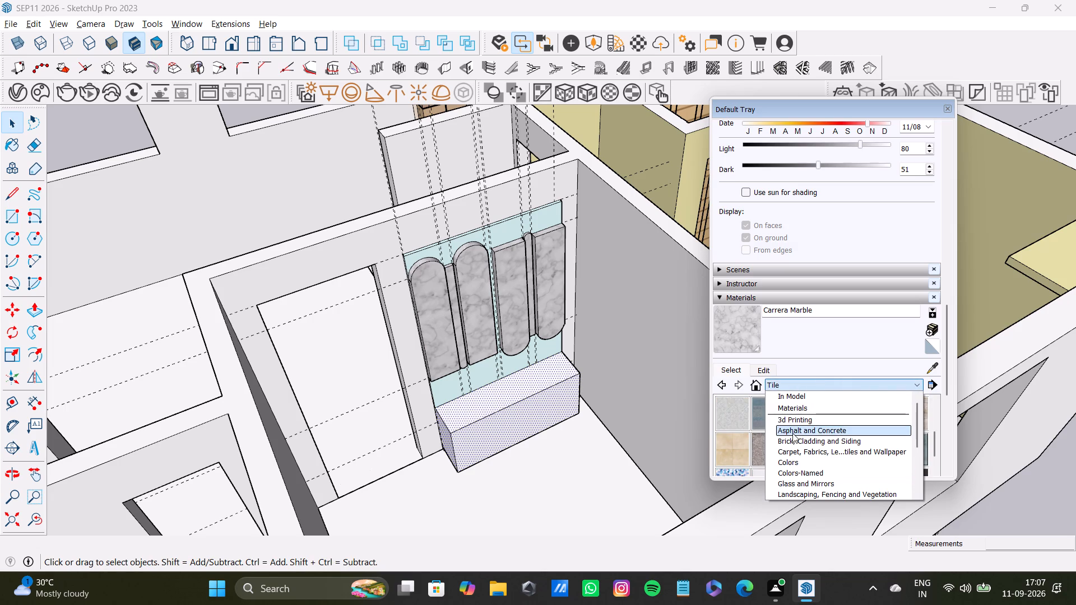
pyautogui.scroll(8, 792, 433)
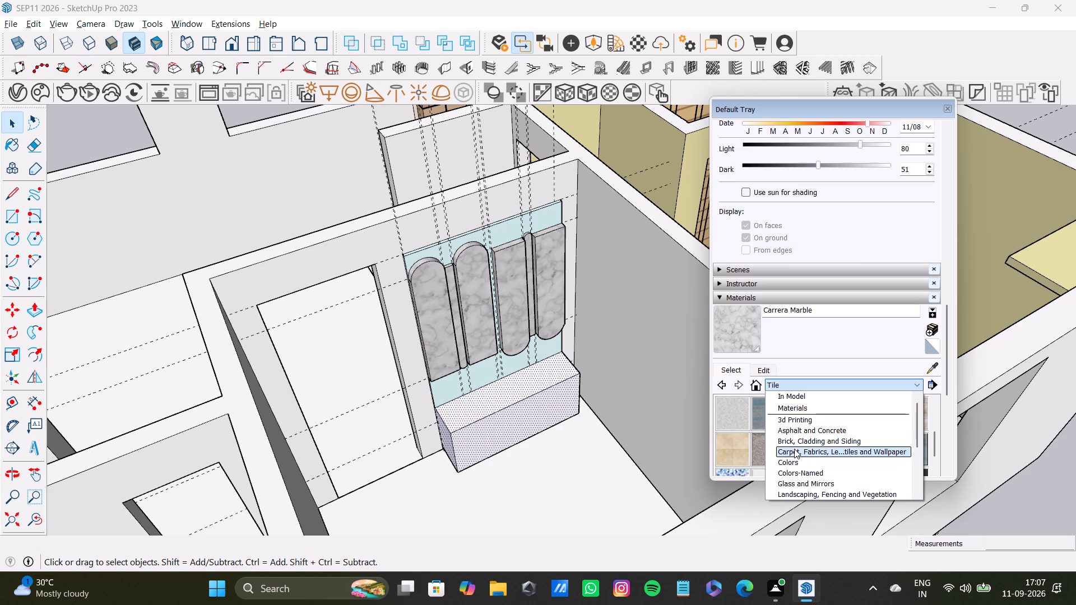
pyautogui.click(797, 444)
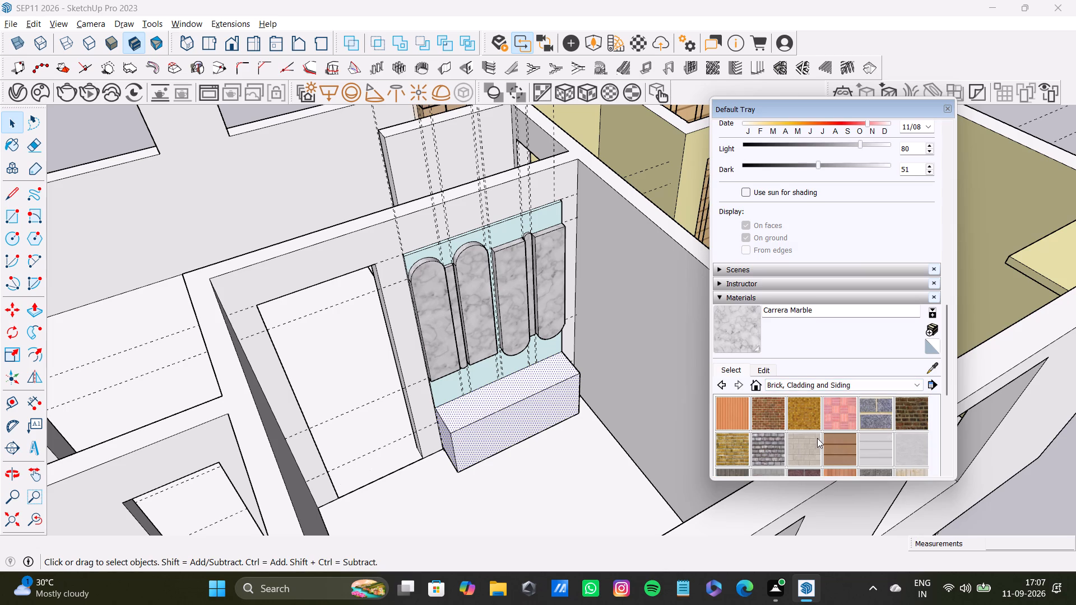
pyautogui.scroll(-6, 817, 438)
pyautogui.click(861, 187)
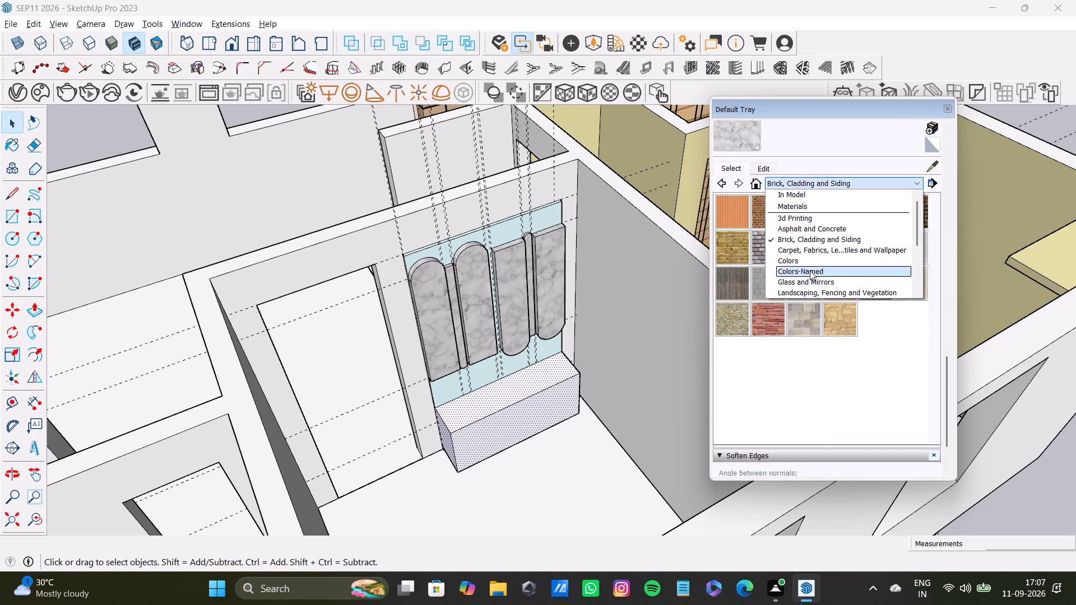
pyautogui.click(749, 381)
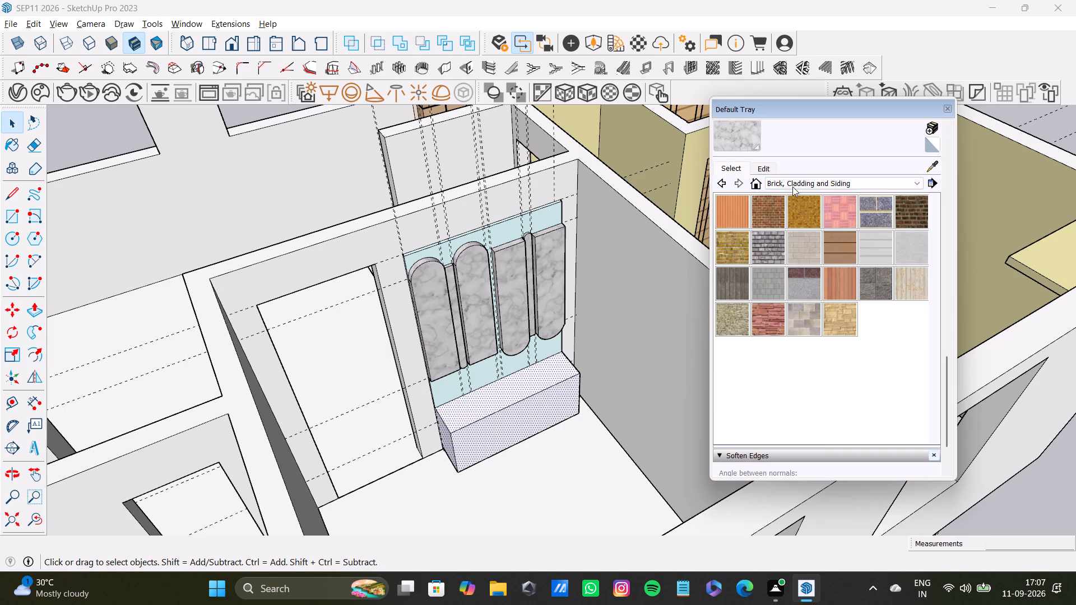
# Examine the Landscaping, Fencing and Vegetation, Metal and Synthetic Surfaces collections for a finish for the low box.
pyautogui.click(807, 179)
pyautogui.scroll(7, 800, 272)
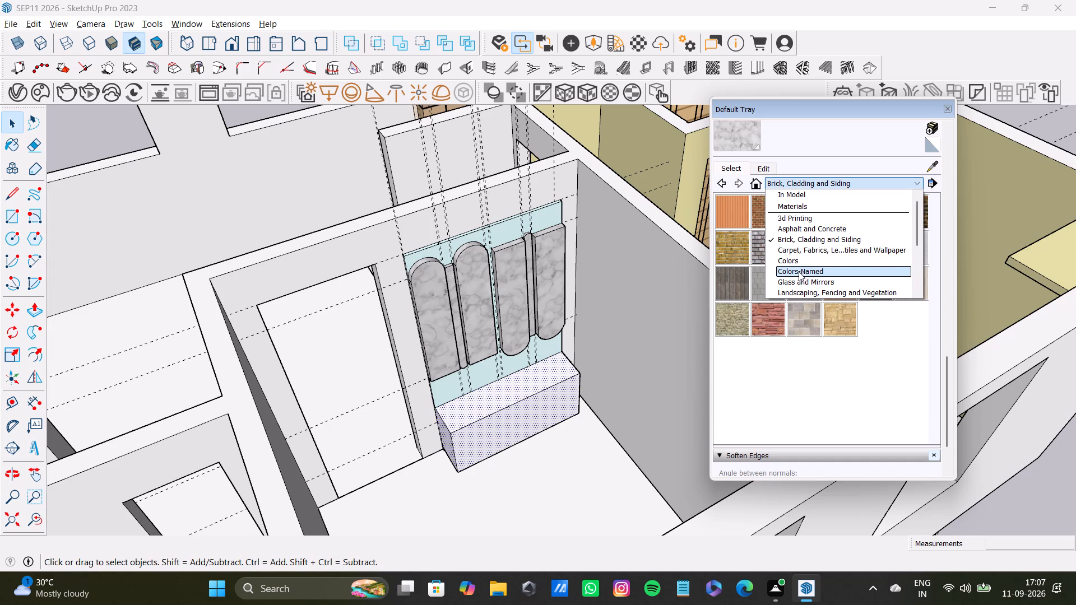
pyautogui.scroll(1, 799, 272)
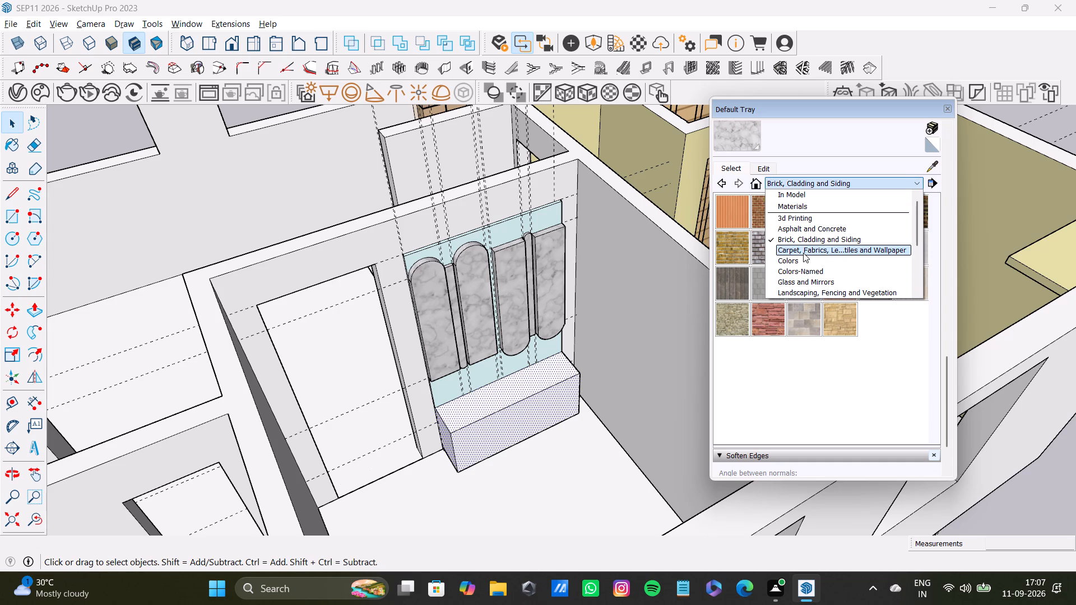
pyautogui.click(804, 292)
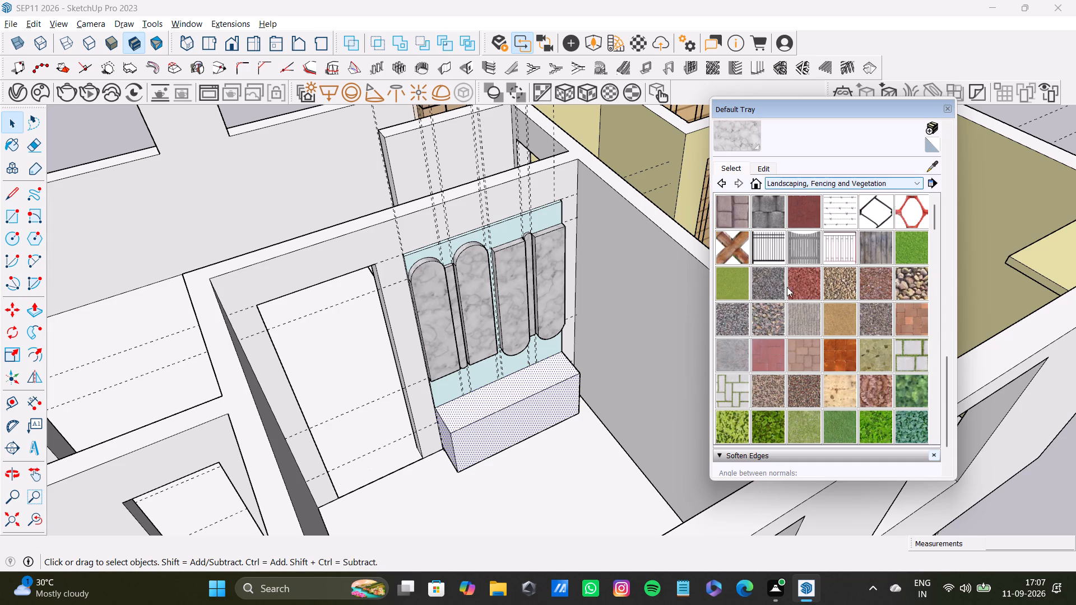
pyautogui.scroll(-6, 814, 380)
pyautogui.click(810, 184)
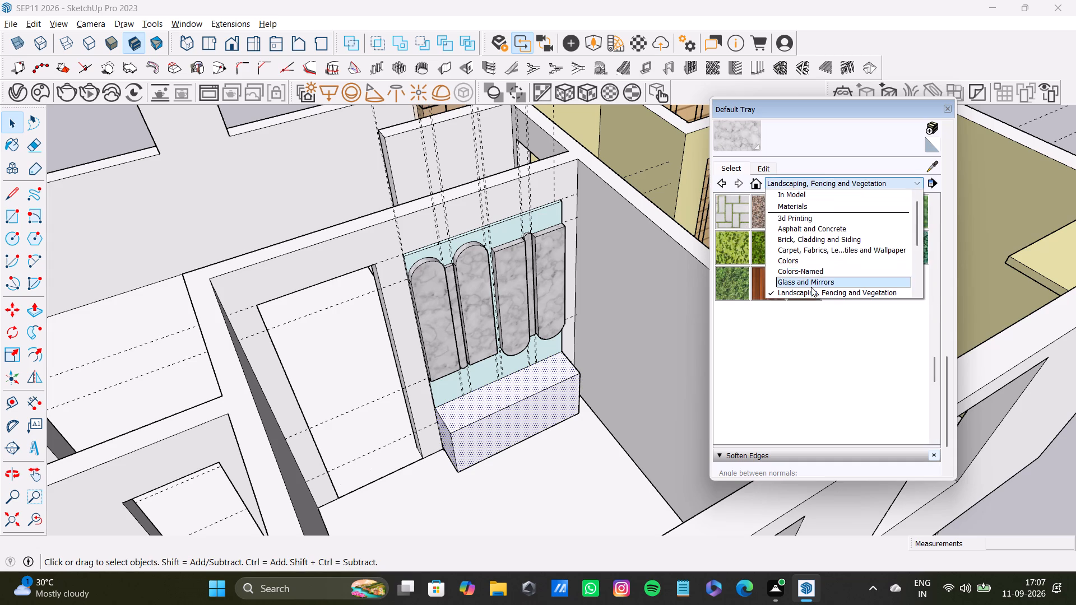
pyautogui.scroll(-3, 811, 286)
pyautogui.click(792, 204)
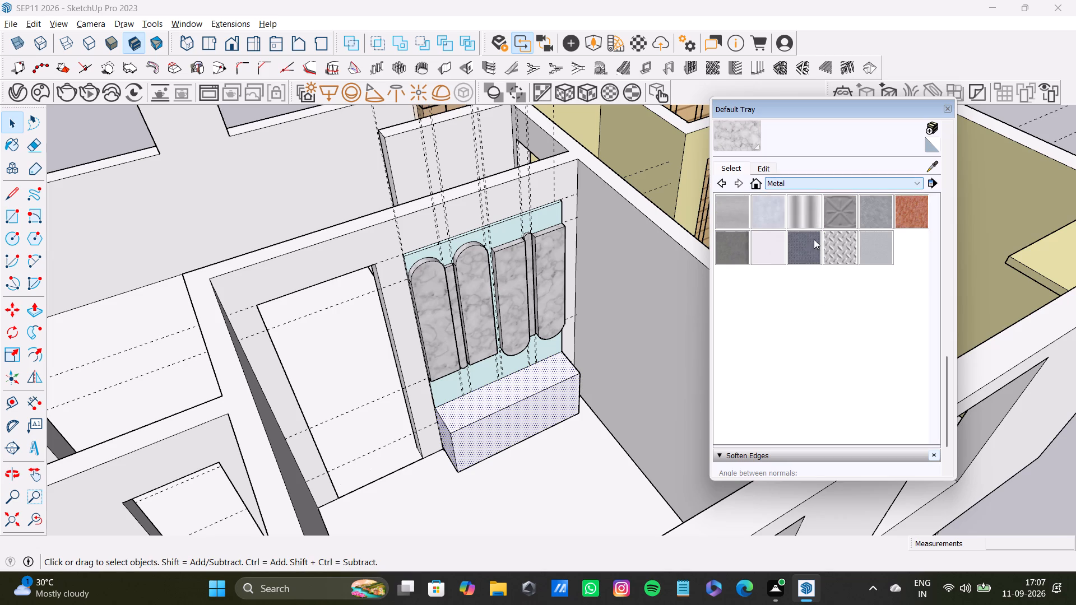
pyautogui.click(804, 184)
pyautogui.click(800, 244)
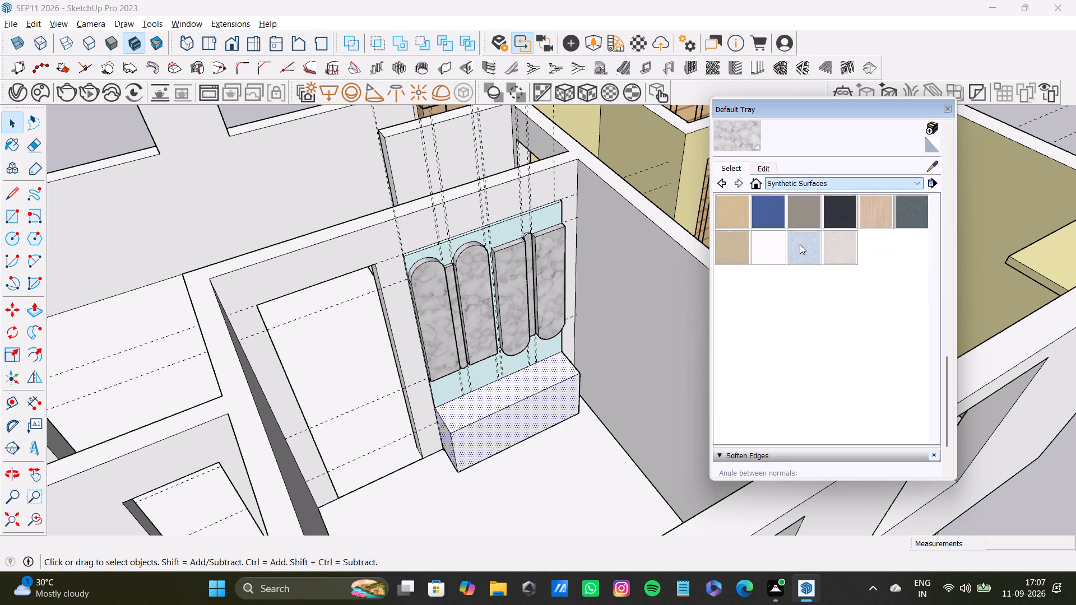
pyautogui.click(814, 184)
pyautogui.click(794, 271)
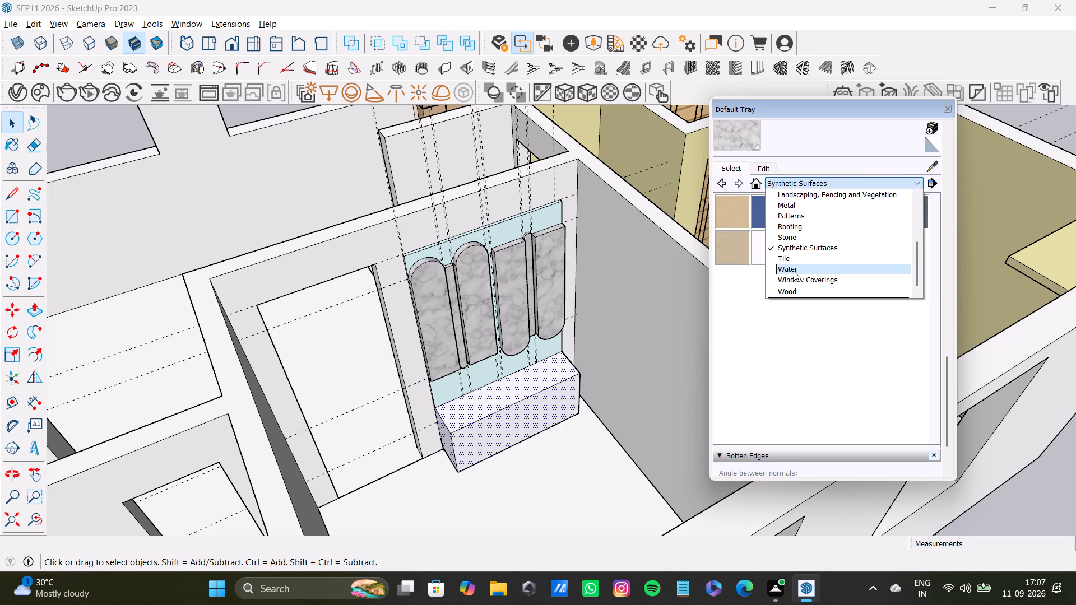
pyautogui.click(795, 184)
pyautogui.click(787, 244)
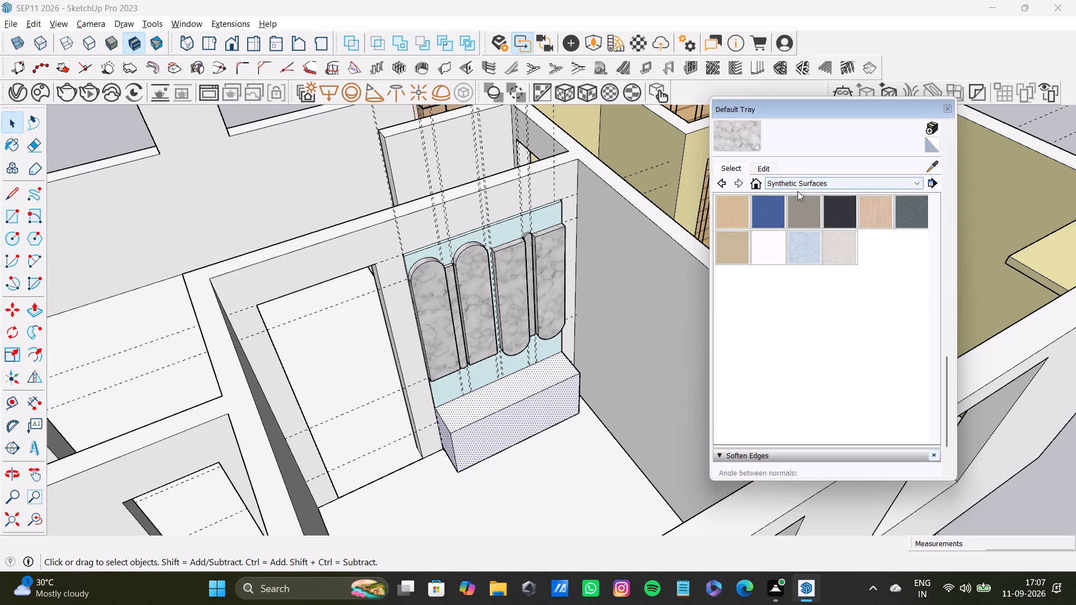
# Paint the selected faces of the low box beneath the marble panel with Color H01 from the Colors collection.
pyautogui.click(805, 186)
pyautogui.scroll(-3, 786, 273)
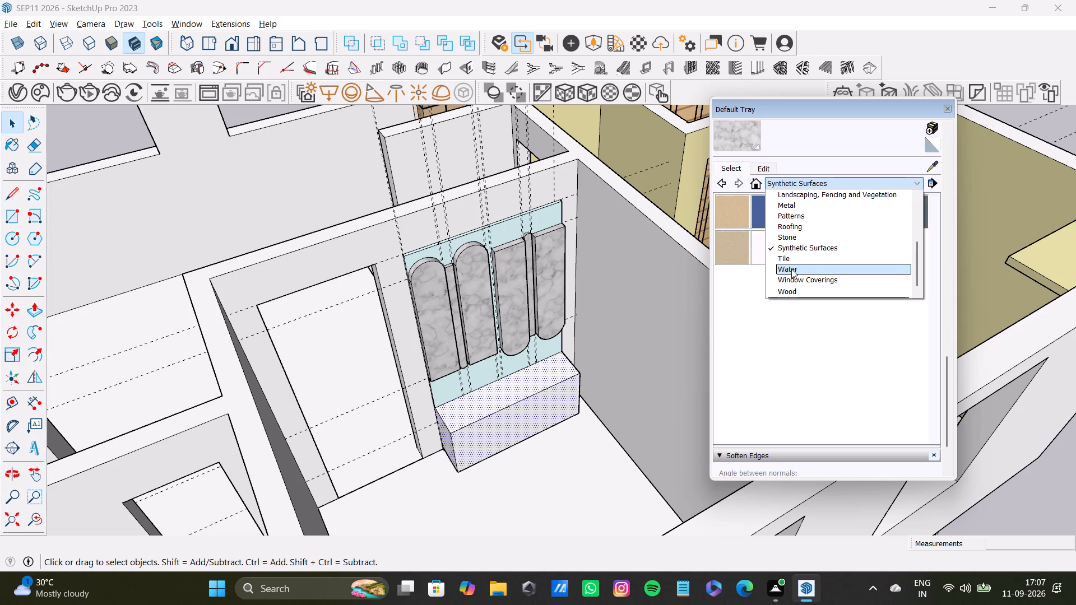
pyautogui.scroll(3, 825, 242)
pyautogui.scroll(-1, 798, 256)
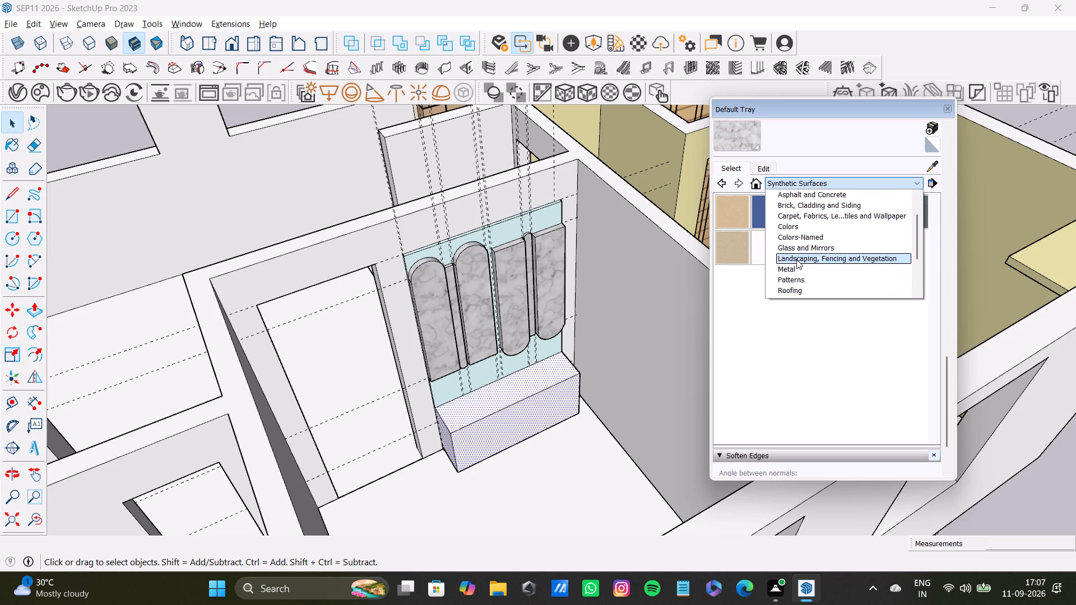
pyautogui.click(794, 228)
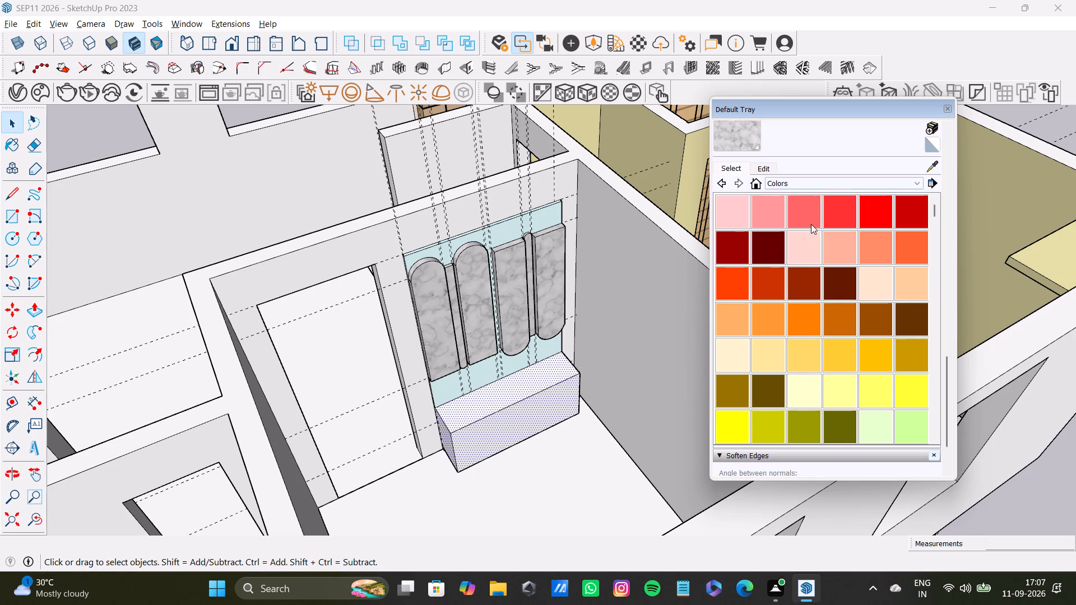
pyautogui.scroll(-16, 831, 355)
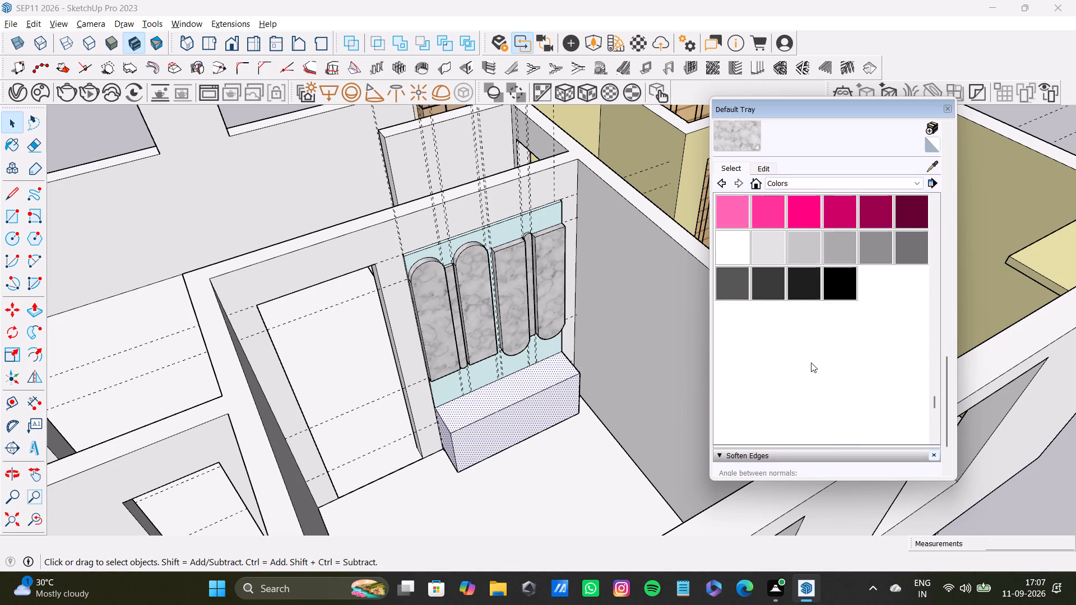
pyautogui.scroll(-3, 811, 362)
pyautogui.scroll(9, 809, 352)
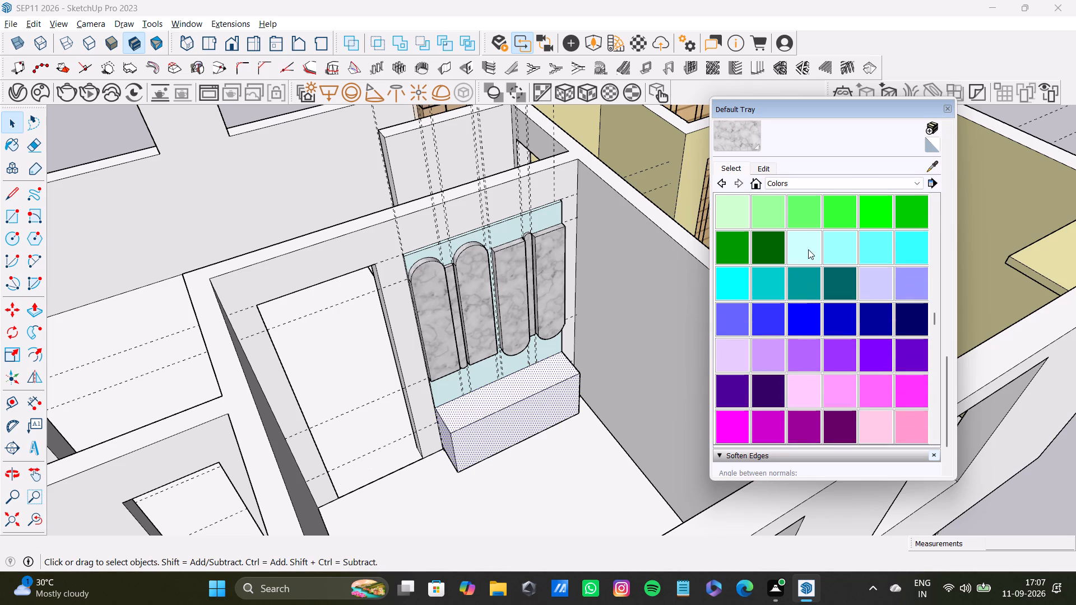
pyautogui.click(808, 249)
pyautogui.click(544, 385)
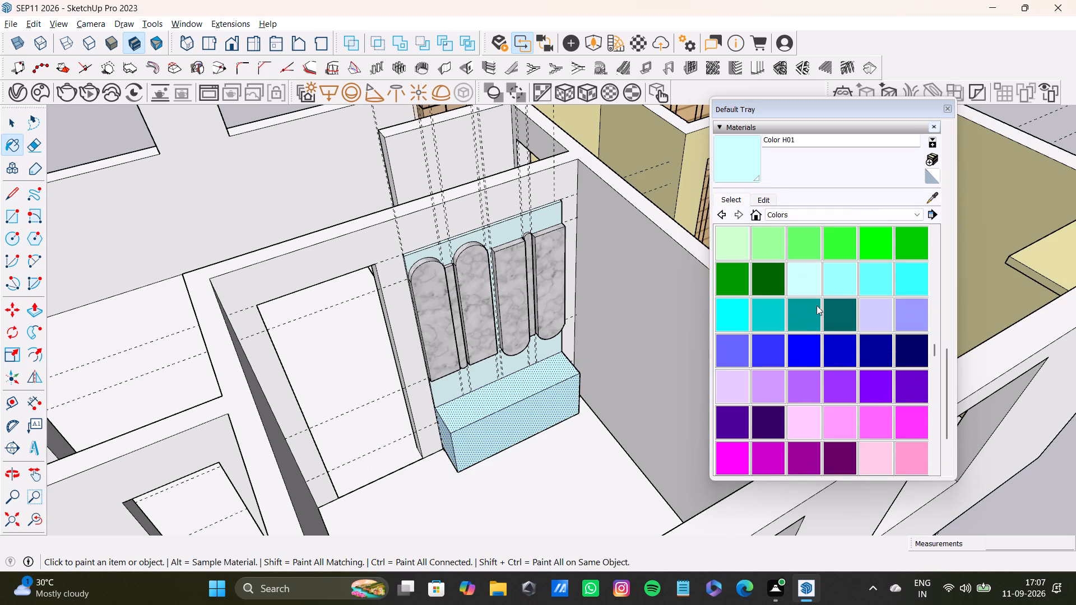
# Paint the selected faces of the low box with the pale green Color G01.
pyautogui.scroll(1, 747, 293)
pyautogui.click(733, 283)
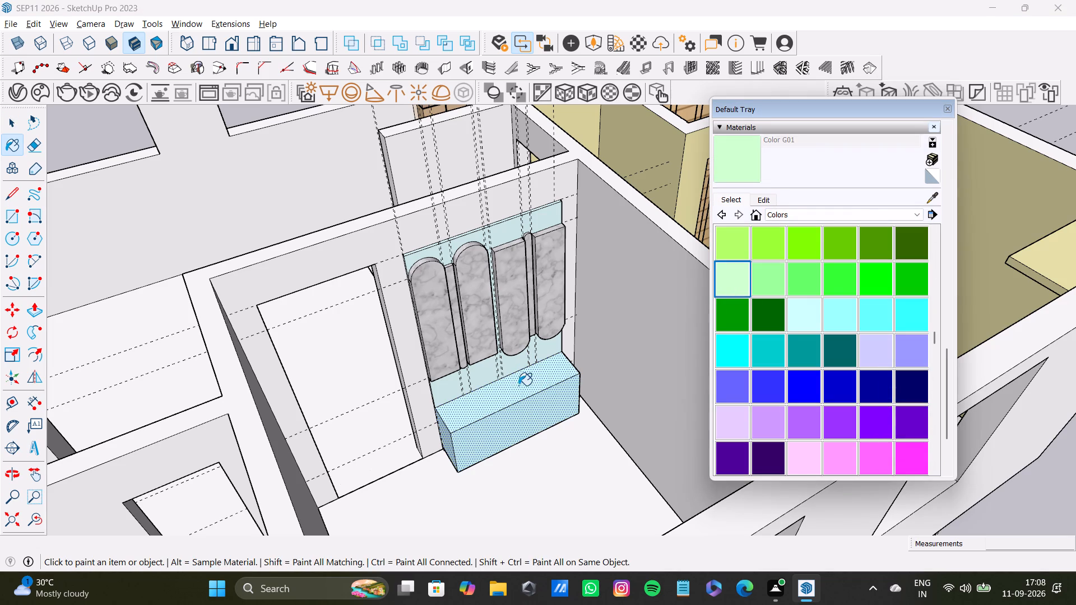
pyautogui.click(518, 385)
# Paint the selected faces of the low box with the diagonal-line Steel material from the Patterns collection.
pyautogui.scroll(3, 779, 334)
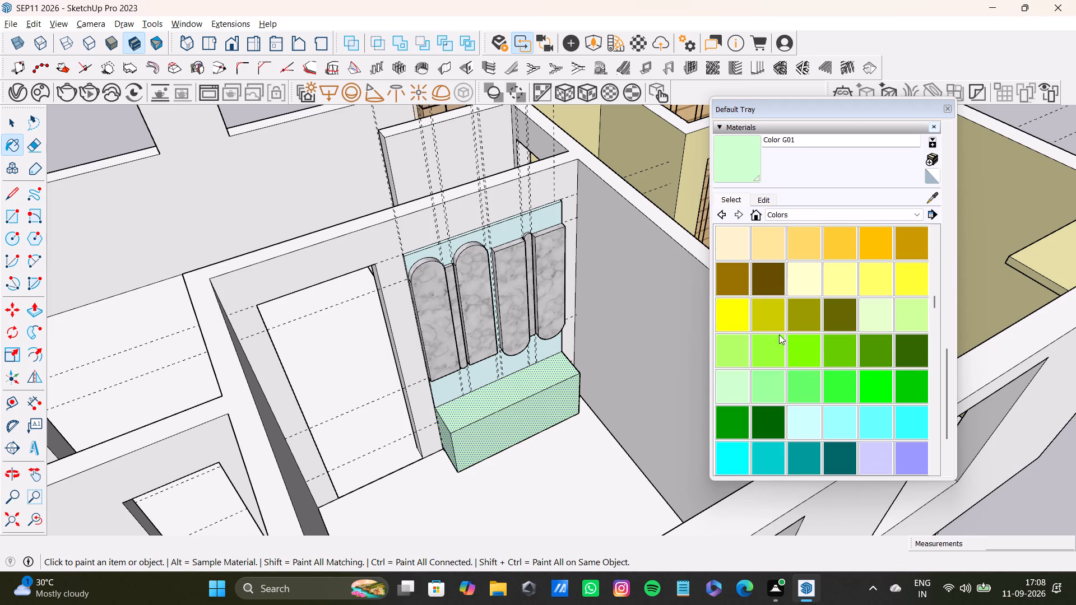
pyautogui.scroll(11, 779, 334)
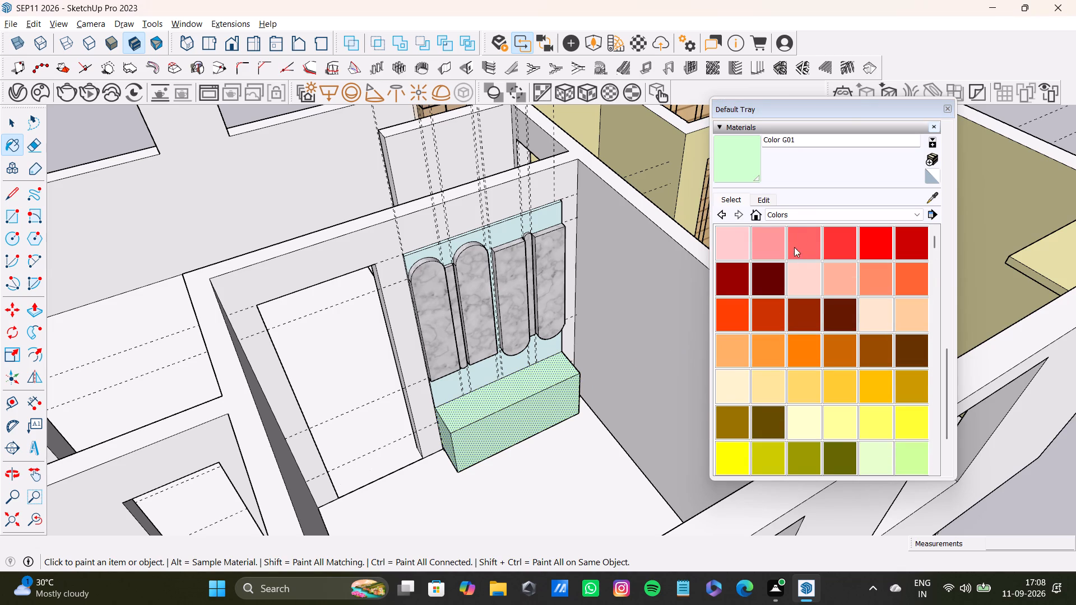
pyautogui.click(813, 215)
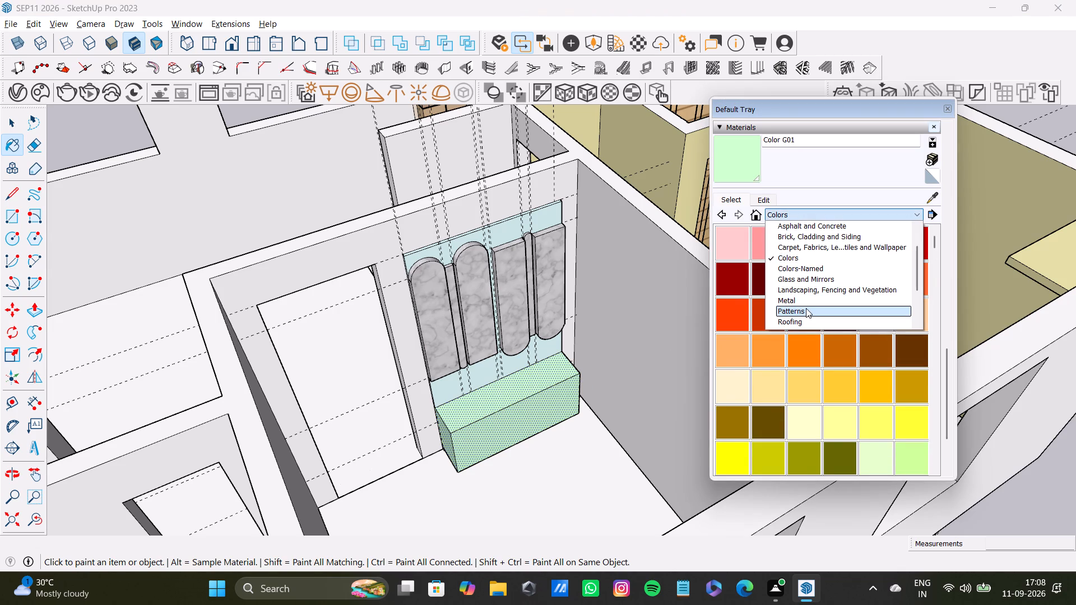
pyautogui.click(806, 309)
pyautogui.scroll(-7, 794, 347)
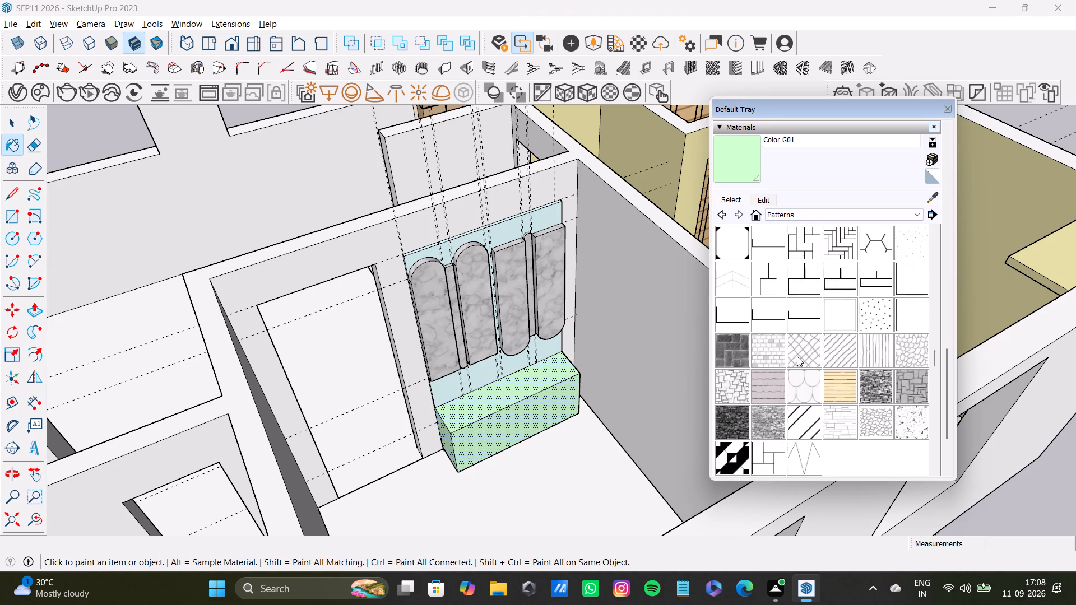
pyautogui.scroll(-3, 797, 356)
pyautogui.click(803, 321)
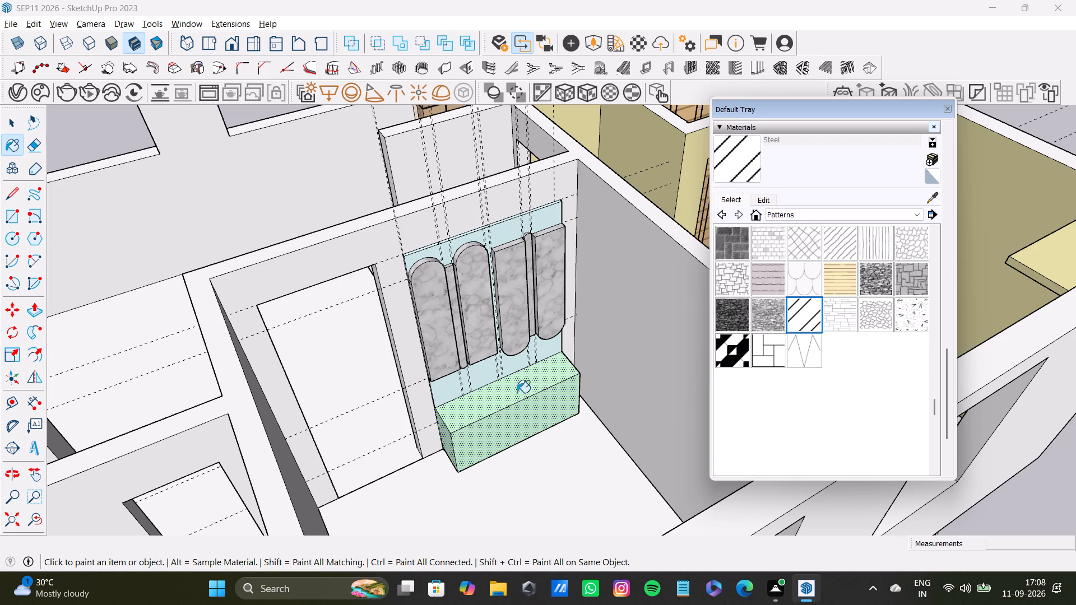
pyautogui.click(513, 390)
# Set the Steel material's texture width to 6" to enlarge the diagonal pattern on the low box.
pyautogui.scroll(7, 493, 422)
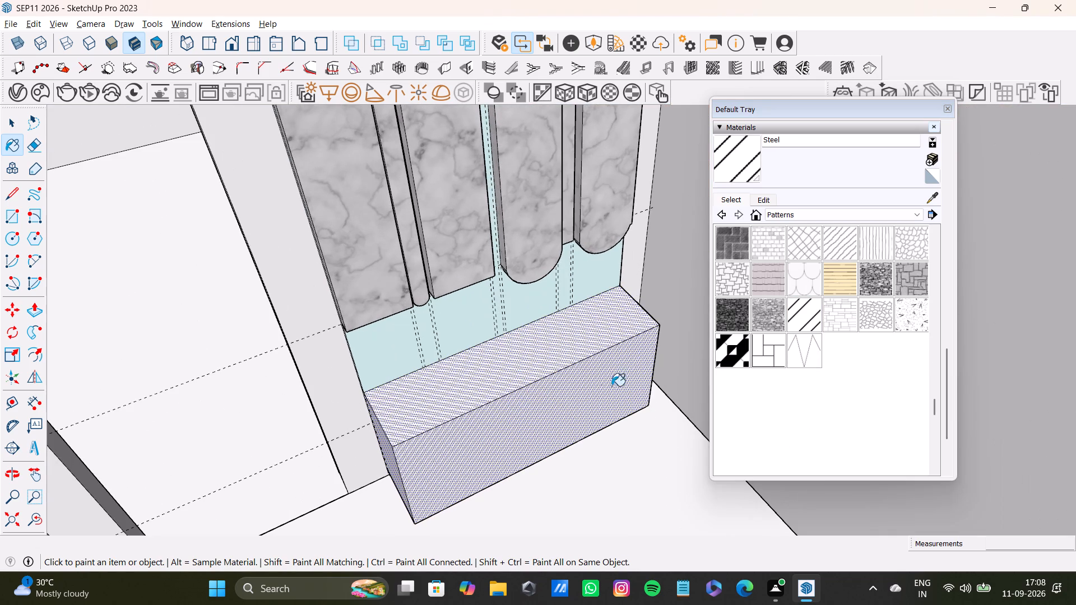
pyautogui.click(772, 200)
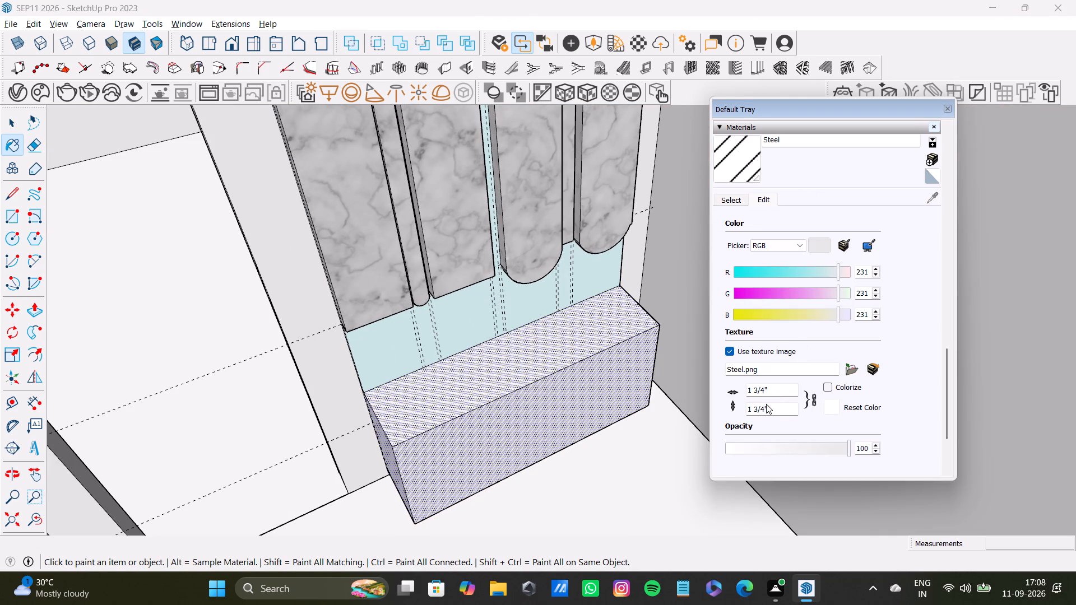
pyautogui.click(770, 387)
pyautogui.press('BackSpace')
pyautogui.press('BackSpace')
pyautogui.press('BackSpace')
pyautogui.press('BackSpace')
pyautogui.press('BackSpace')
pyautogui.press('BackSpace')
pyautogui.press('BackSpace')
pyautogui.press('BackSpace')
pyautogui.press('BackSpace')
pyautogui.press('BackSpace')
pyautogui.press('BackSpace')
pyautogui.press('BackSpace')
pyautogui.press('BackSpace')
pyautogui.press('BackSpace')
pyautogui.press('BackSpace')
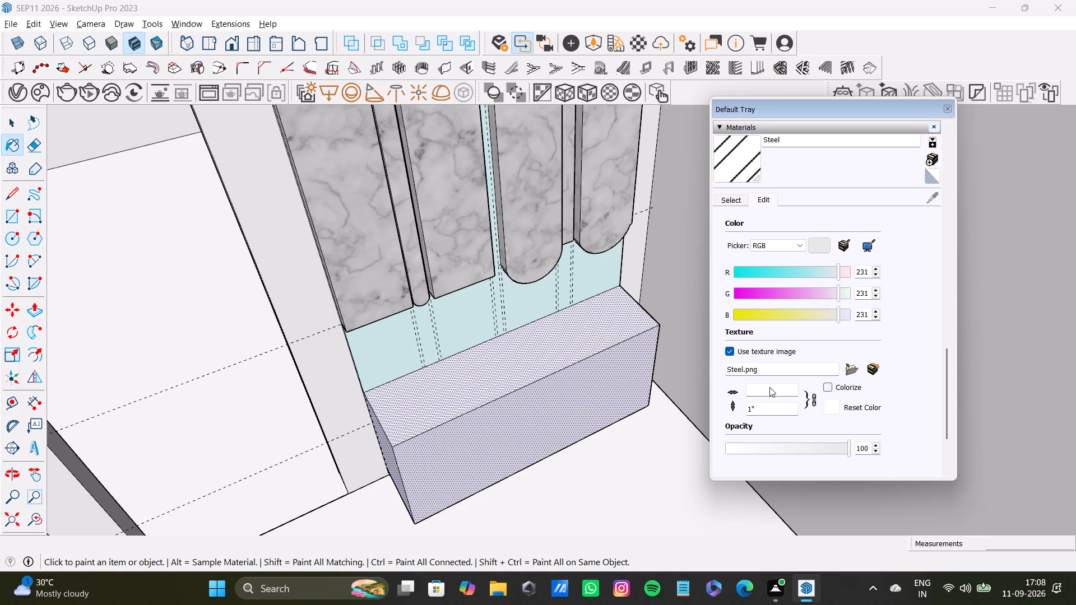
pyautogui.press('6')
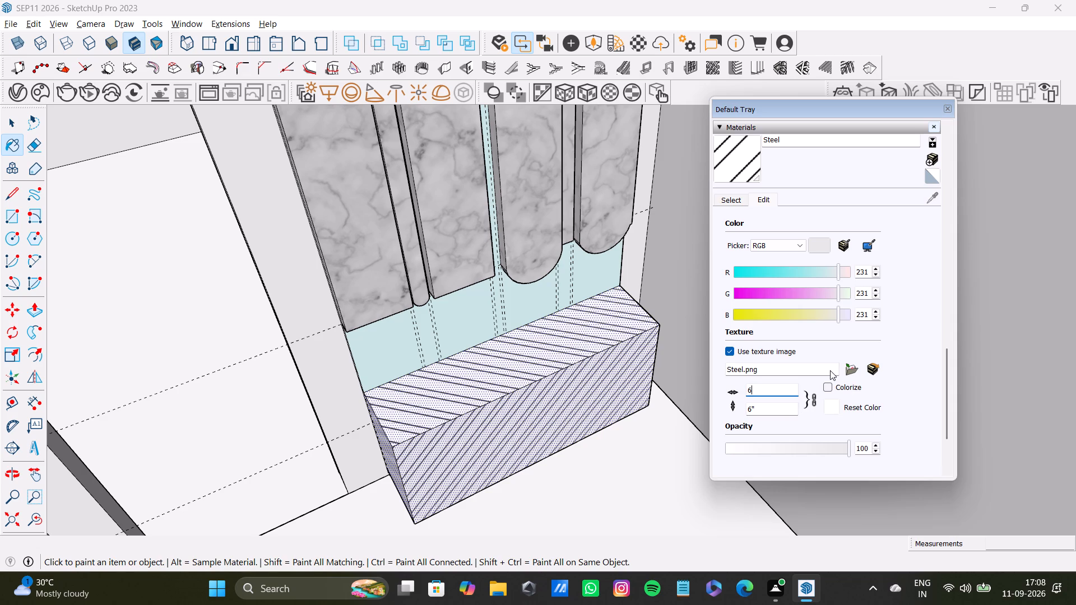
# Set the Steel material's texture width to 2" to tighten the diagonal pattern on the low box.
pyautogui.click(768, 389)
pyautogui.press('BackSpace')
pyautogui.press('7')
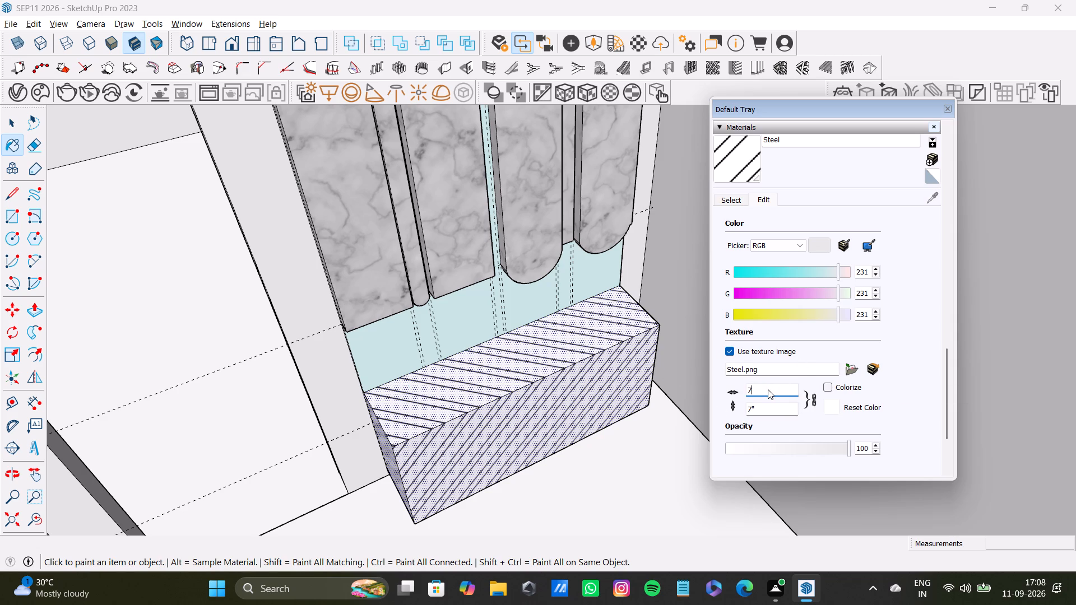
pyautogui.press('BackSpace')
pyautogui.press('3')
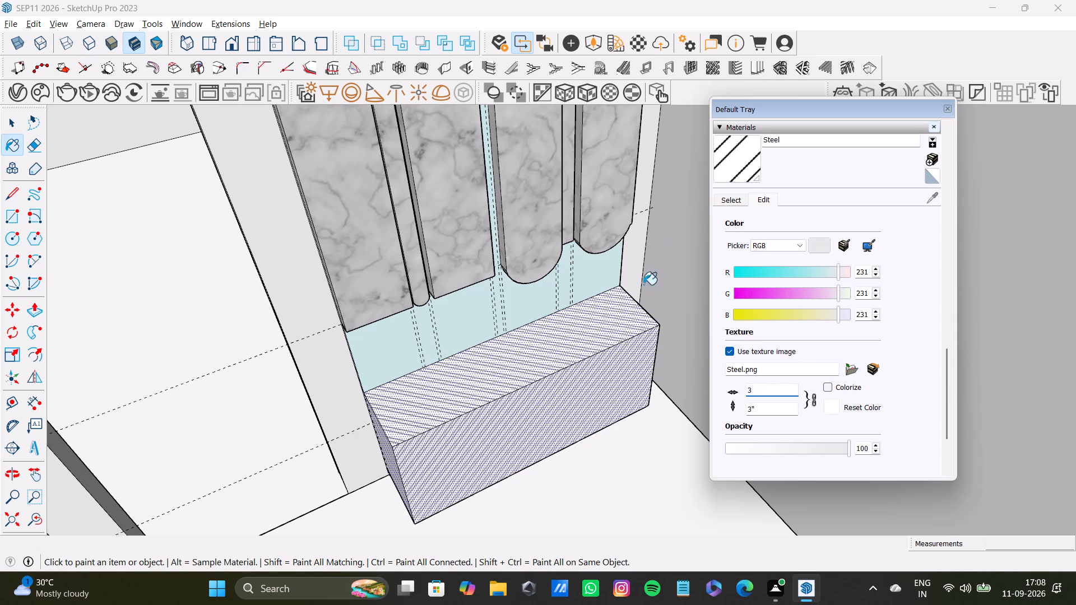
pyautogui.click(760, 391)
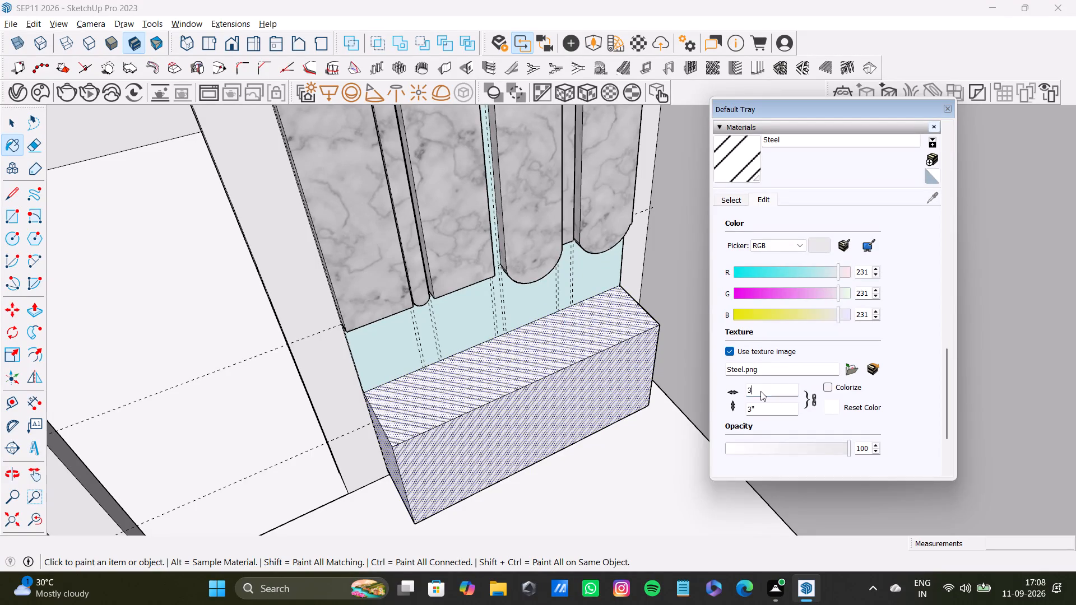
pyautogui.press('BackSpace')
pyautogui.press('2')
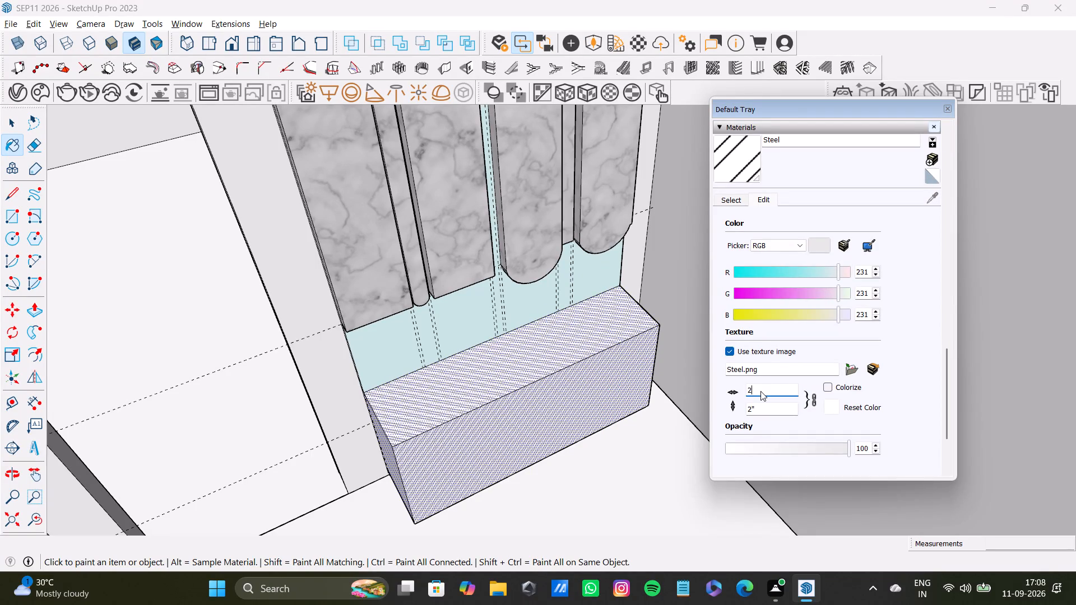
# Examine the low box's Steel finish beneath the marble panel up close and within the surrounding rooms.
pyautogui.click(947, 110)
pyautogui.scroll(-4, 660, 316)
pyautogui.moveTo(650, 343); pyautogui.dragTo(534, 421, button='middle')
pyautogui.scroll(4, 545, 372)
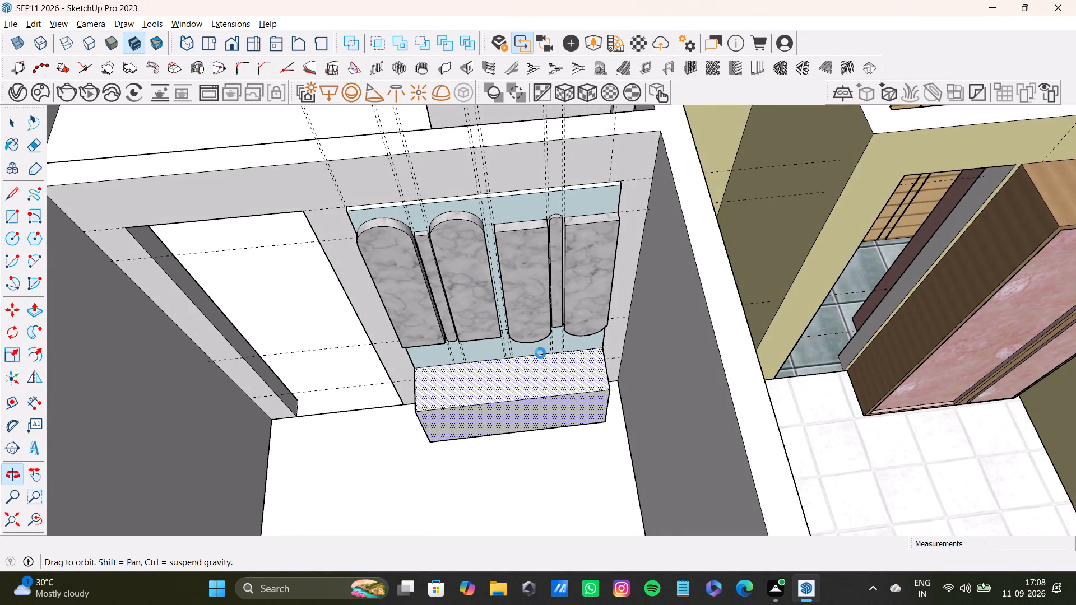
pyautogui.scroll(7, 540, 353)
pyautogui.click(954, 111)
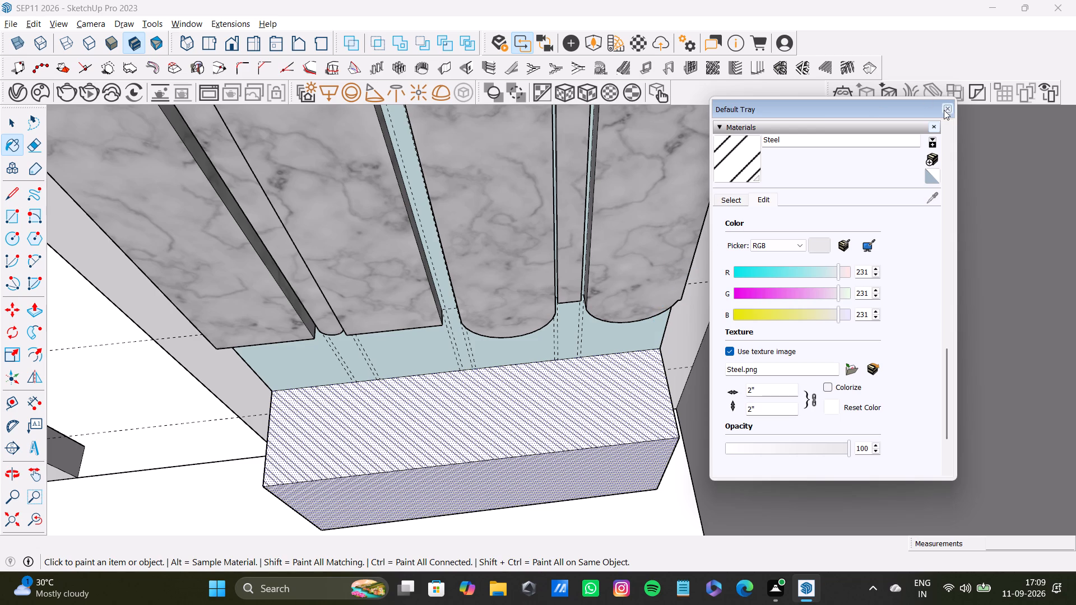
pyautogui.click(943, 109)
pyautogui.scroll(-7, 698, 253)
pyautogui.moveTo(707, 274); pyautogui.dragTo(624, 293, button='middle')
pyautogui.scroll(2, 652, 292)
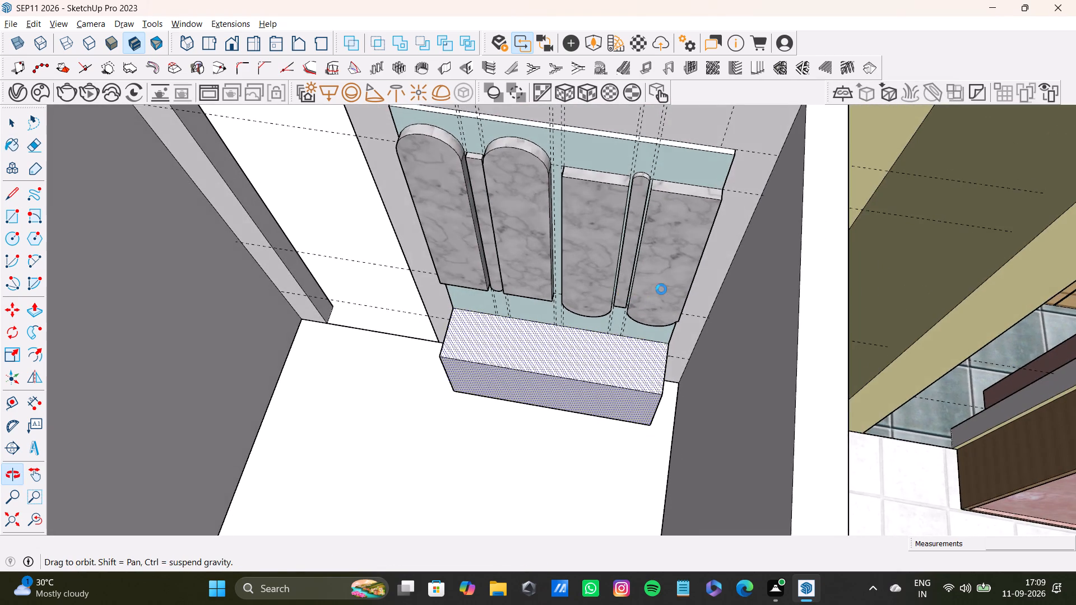
pyautogui.scroll(6, 661, 289)
pyautogui.click(950, 108)
pyautogui.scroll(-2, 807, 311)
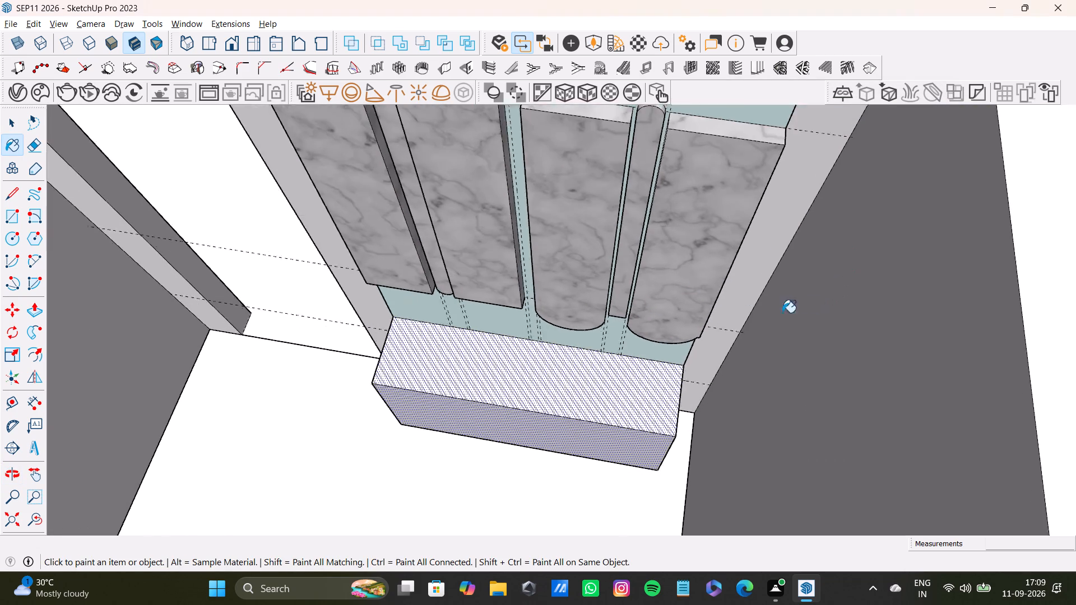
pyautogui.scroll(-4, 782, 313)
pyautogui.scroll(-3, 697, 323)
pyautogui.moveTo(720, 314); pyautogui.dragTo(638, 325, button='middle')
pyautogui.scroll(9, 678, 304)
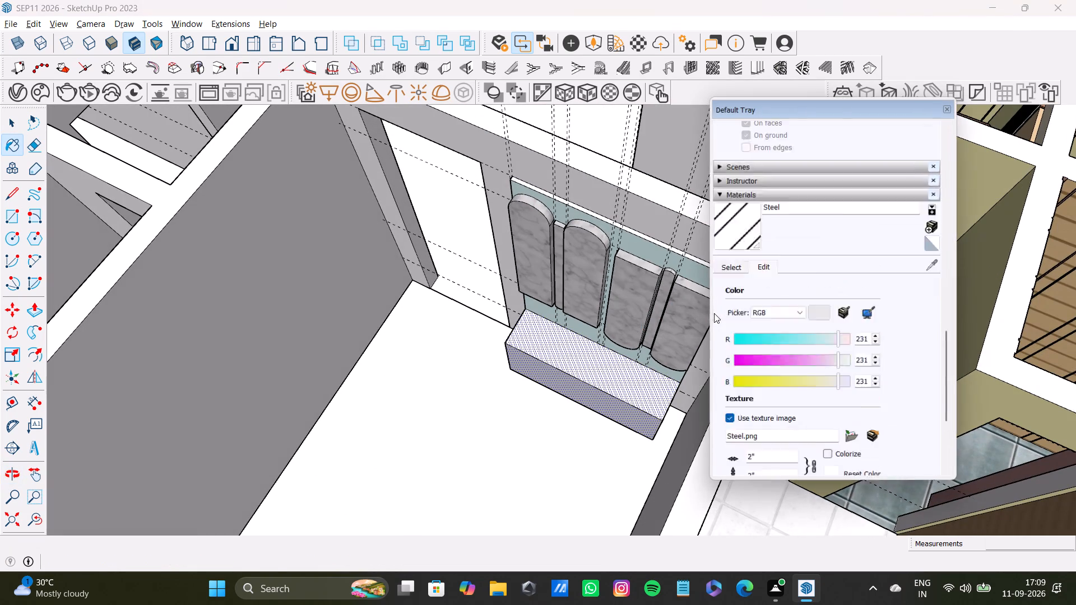
pyautogui.scroll(2, 714, 313)
pyautogui.scroll(-20, 707, 324)
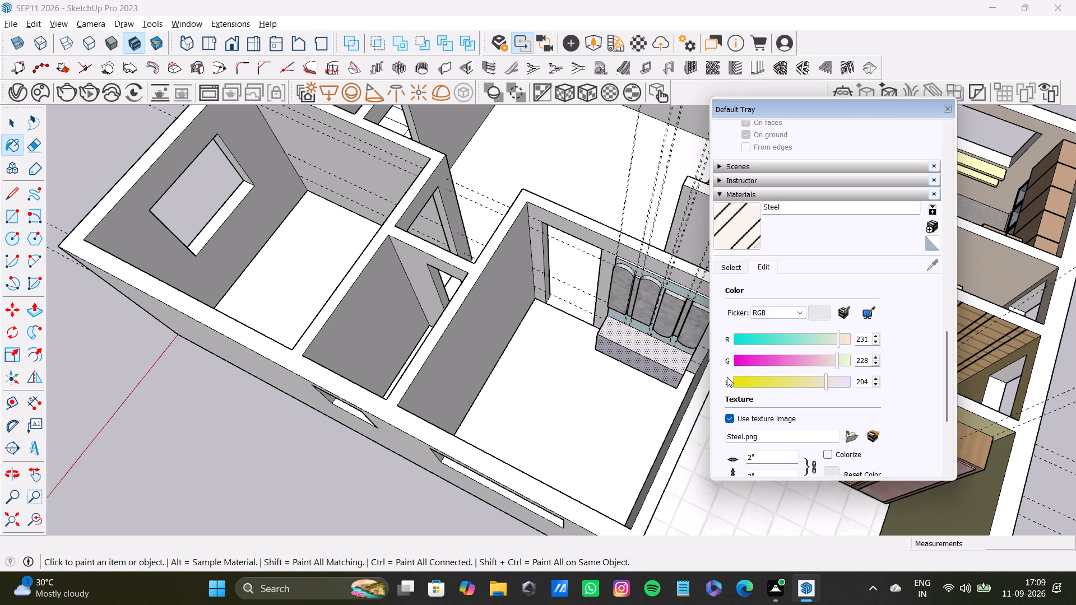
pyautogui.scroll(2, 672, 255)
pyautogui.click(950, 107)
pyautogui.scroll(-4, 702, 362)
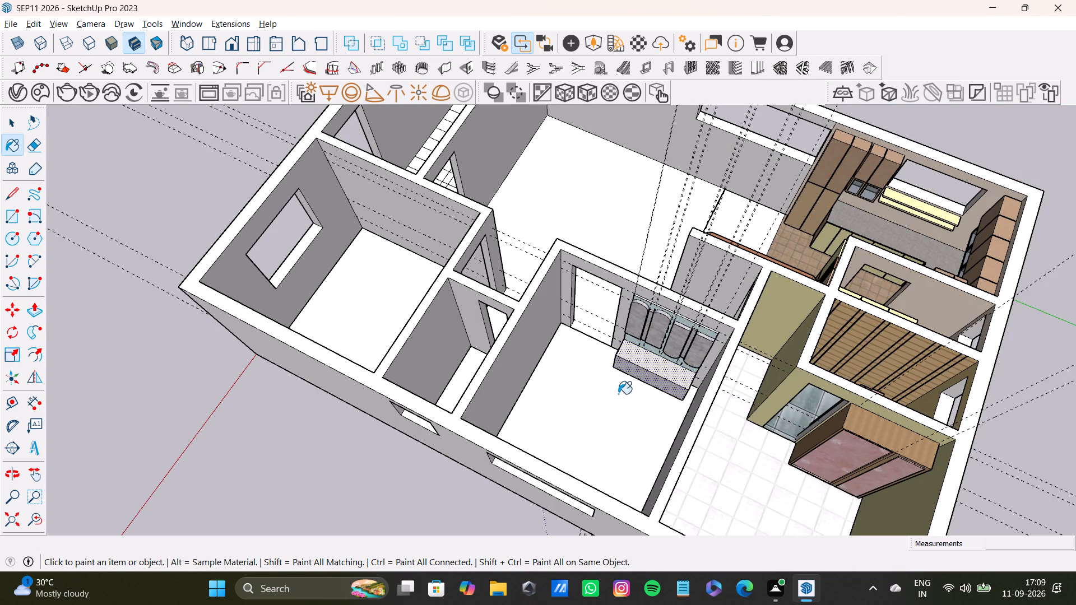
pyautogui.scroll(15, 670, 348)
pyautogui.moveTo(733, 359); pyautogui.dragTo(704, 352, button='middle')
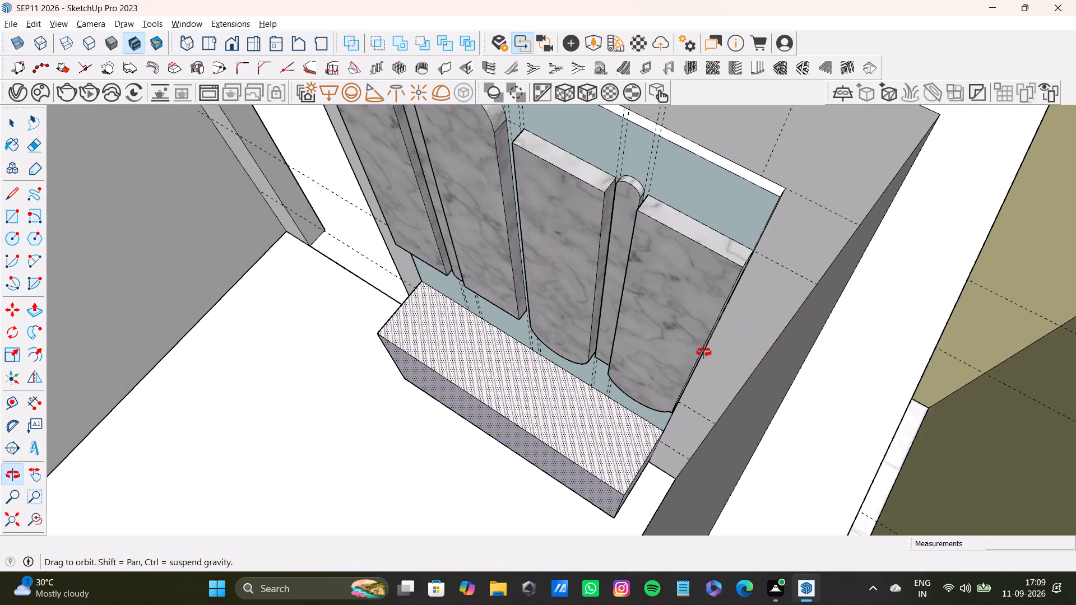
pyautogui.moveTo(704, 352); pyautogui.dragTo(656, 351, button='middle')
pyautogui.scroll(4, 641, 349)
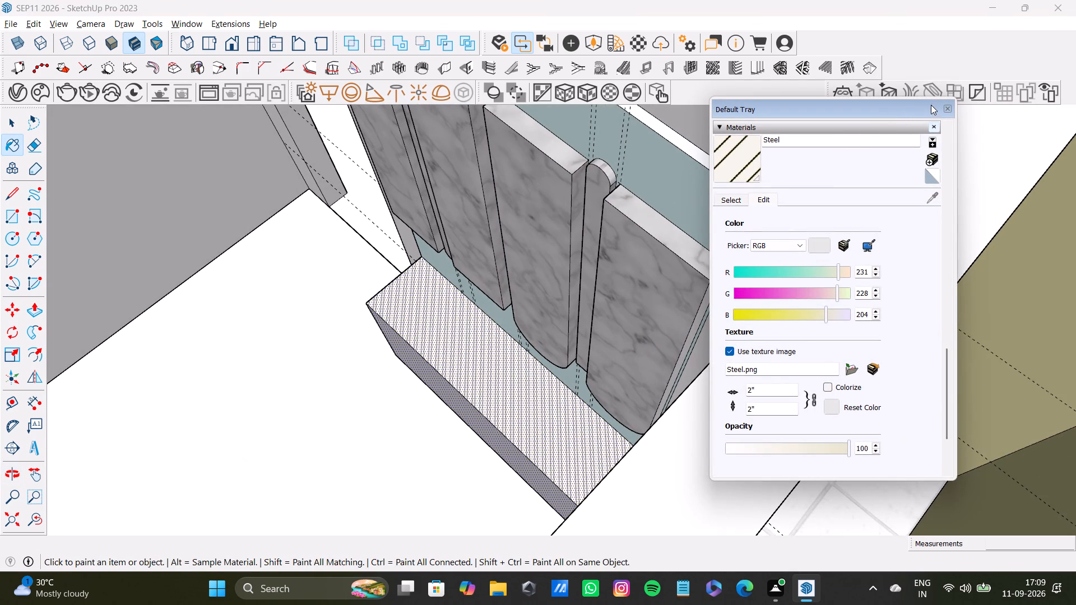
# Tint the Steel material pale blue by setting red to 192 and blue to 240, and deselect the low box.
pyautogui.click(827, 314)
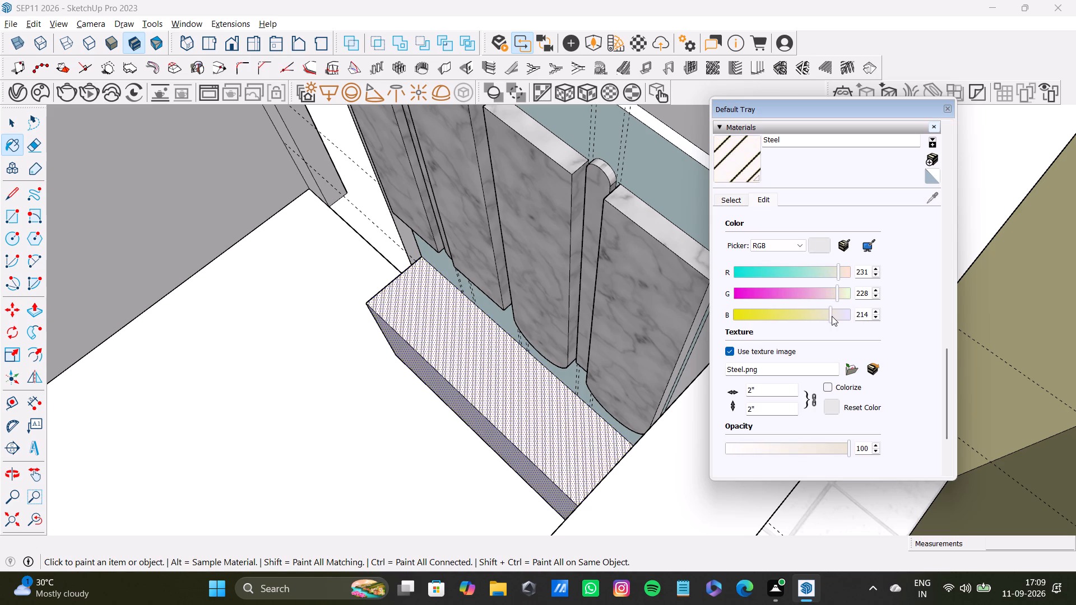
pyautogui.moveTo(837, 272); pyautogui.dragTo(807, 276)
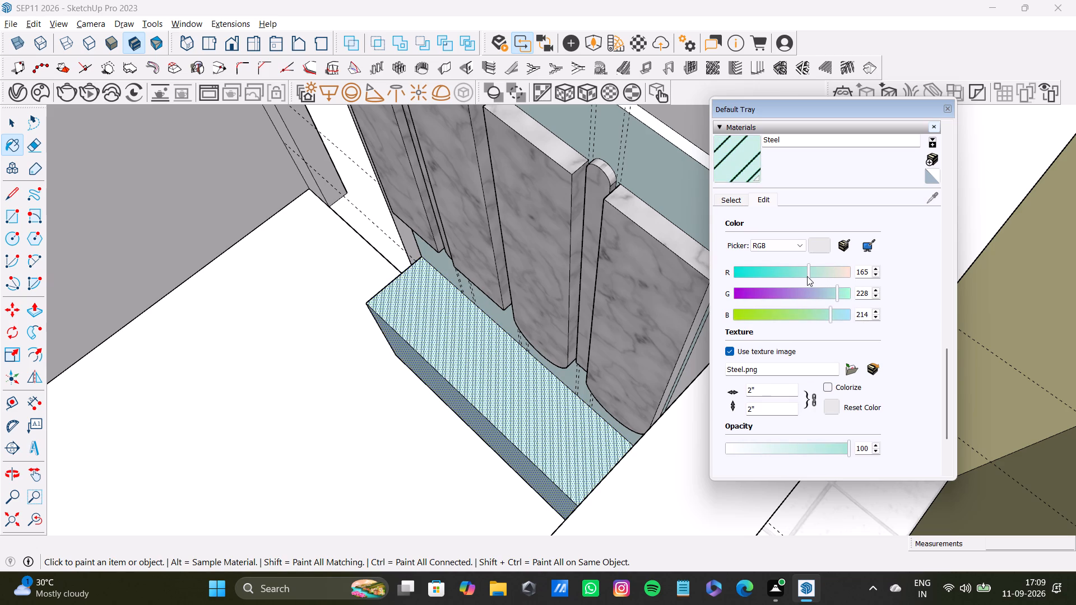
pyautogui.moveTo(807, 276); pyautogui.dragTo(804, 275)
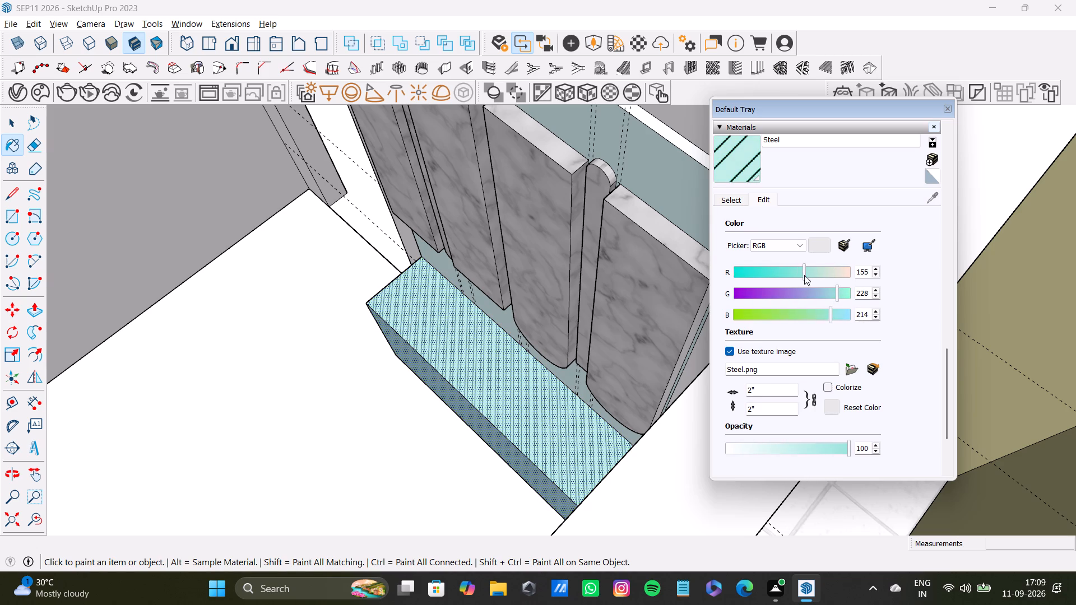
pyautogui.moveTo(804, 275); pyautogui.dragTo(819, 275)
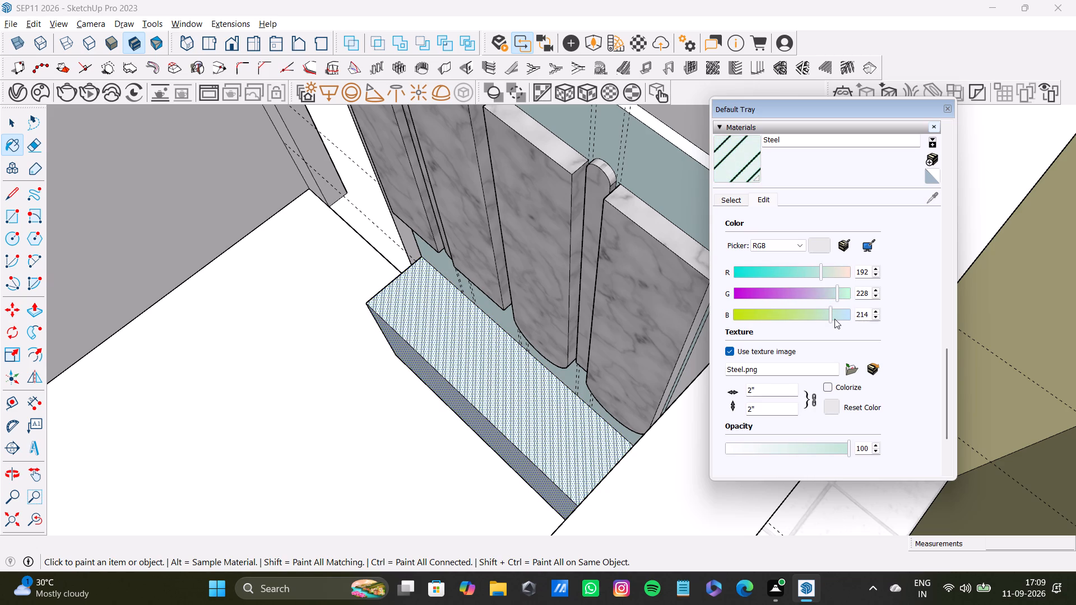
pyautogui.moveTo(832, 318); pyautogui.dragTo(843, 317)
pyautogui.scroll(-5, 411, 434)
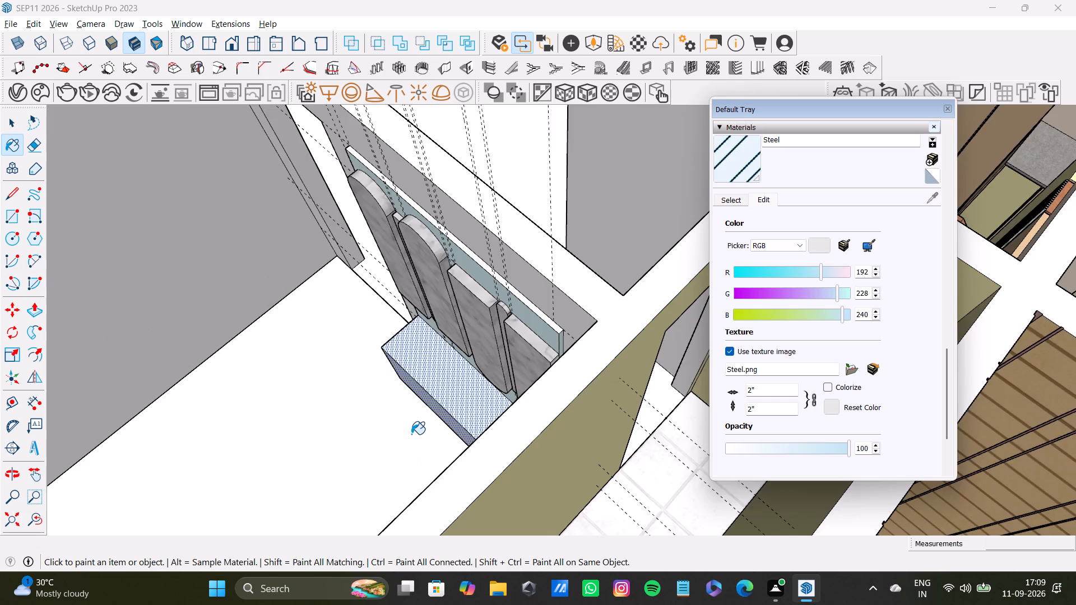
pyautogui.scroll(-3, 411, 434)
pyautogui.moveTo(402, 438); pyautogui.dragTo(731, 267, button='middle')
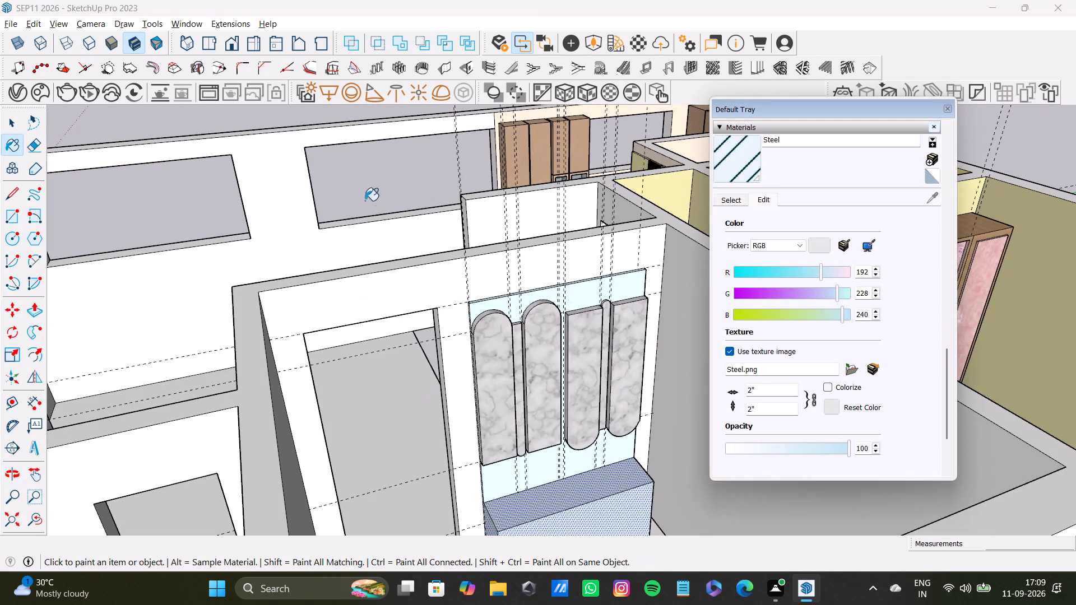
pyautogui.press('space')
pyautogui.press('space')
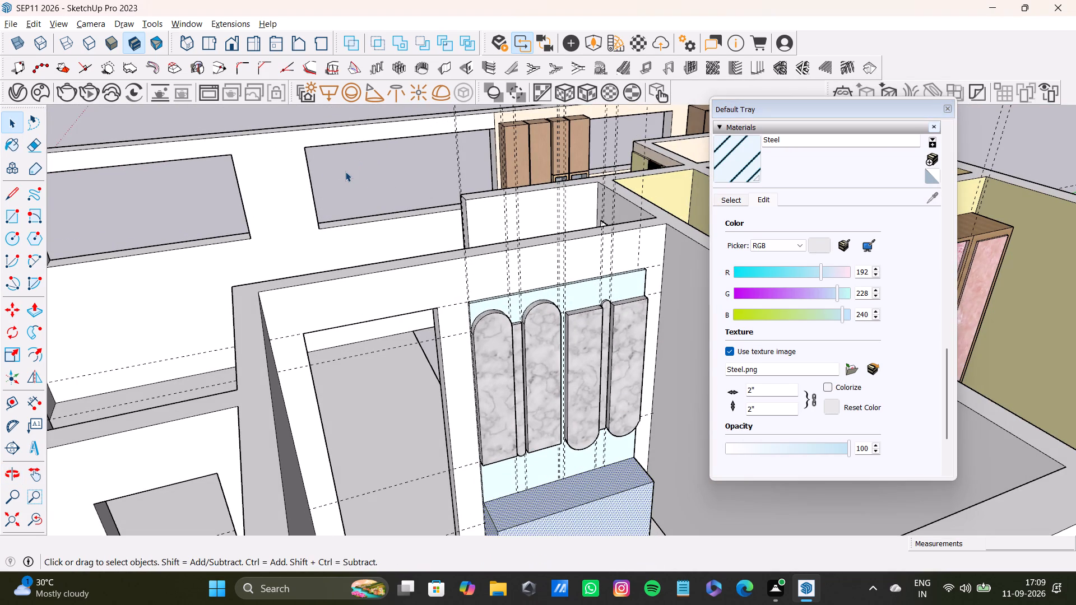
pyautogui.doubleClick(345, 171)
# Push the outer side face of the end marble slab inward about 3/8" from the backing panel's edge.
pyautogui.scroll(-8, 364, 146)
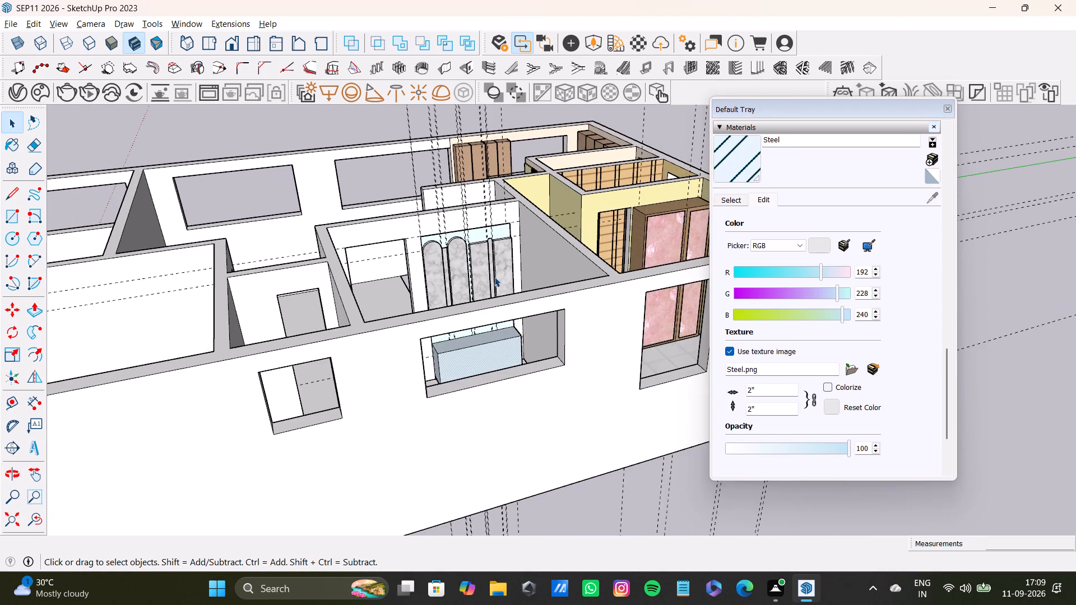
pyautogui.moveTo(496, 264); pyautogui.dragTo(452, 341, button='middle')
pyautogui.scroll(10, 448, 295)
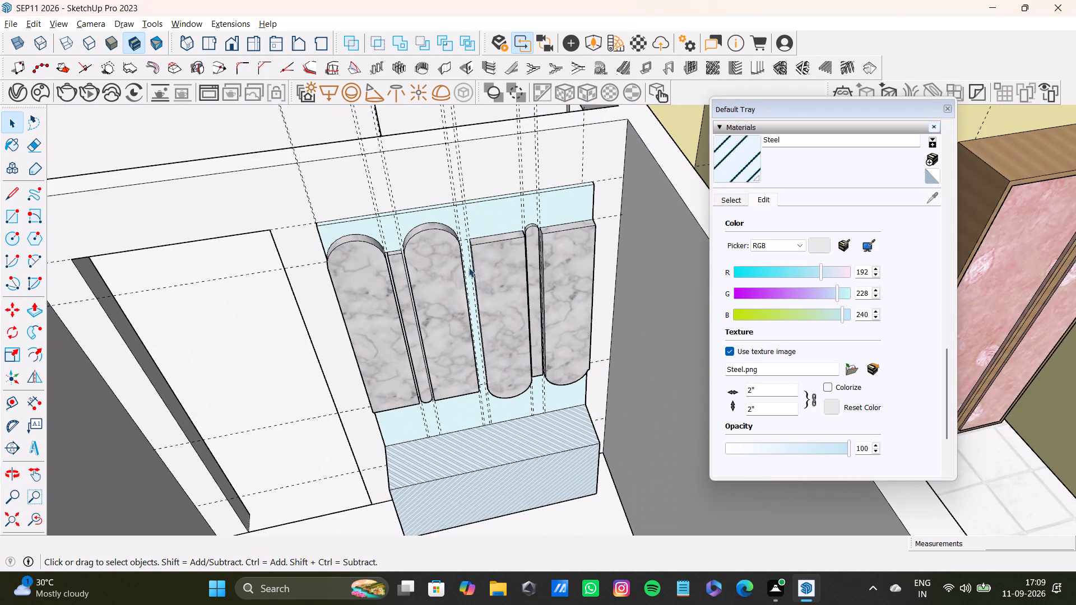
pyautogui.scroll(7, 457, 250)
pyautogui.moveTo(494, 265); pyautogui.dragTo(474, 260, button='middle')
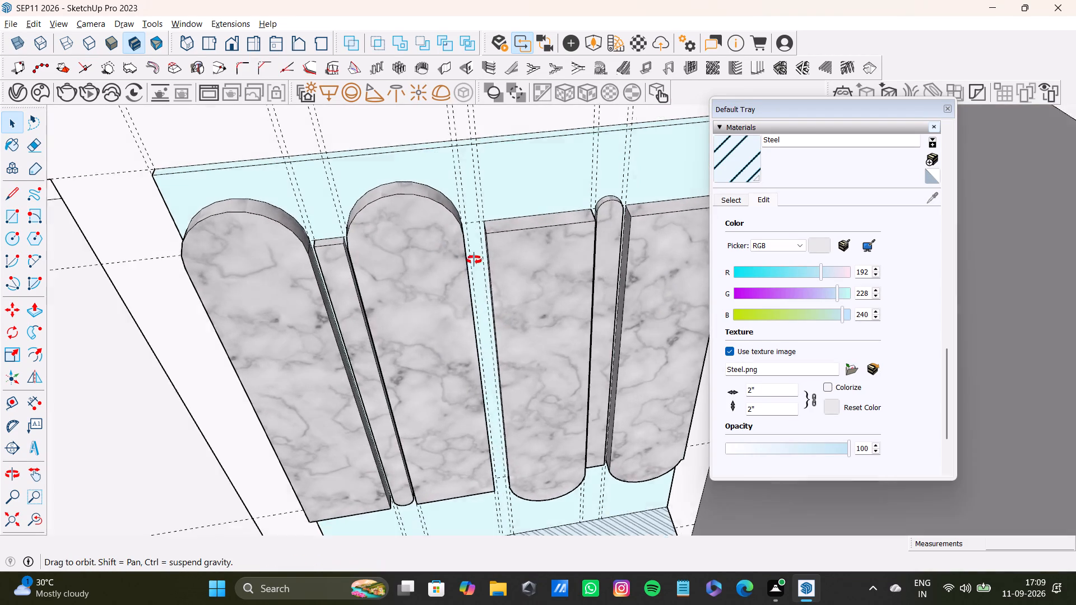
pyautogui.moveTo(474, 260); pyautogui.dragTo(411, 243, button='middle')
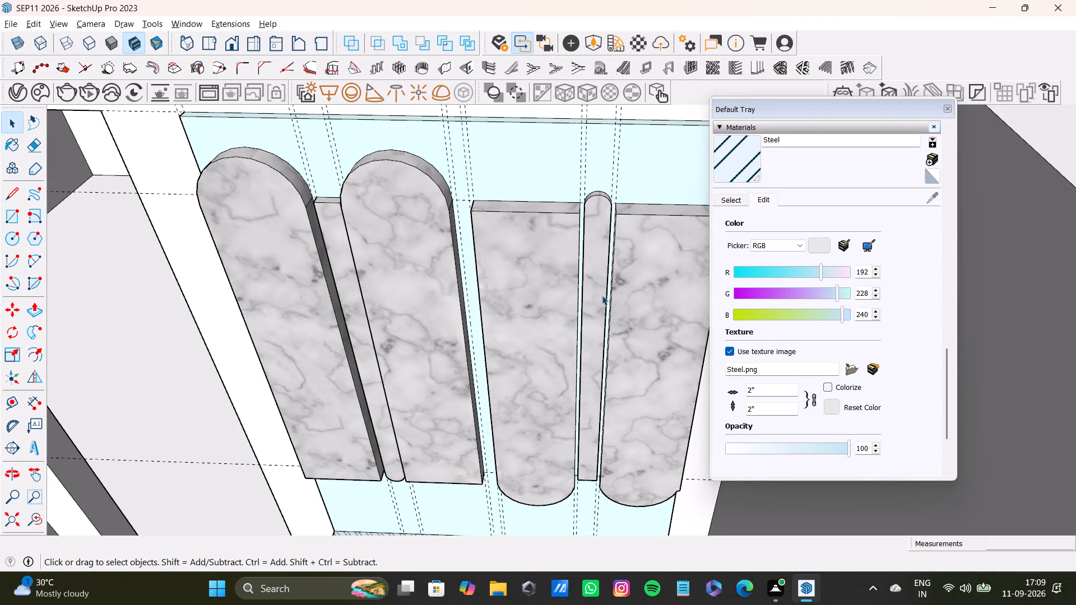
pyautogui.scroll(-4, 598, 293)
pyautogui.moveTo(608, 289); pyautogui.dragTo(597, 294, button='middle')
pyautogui.scroll(5, 665, 314)
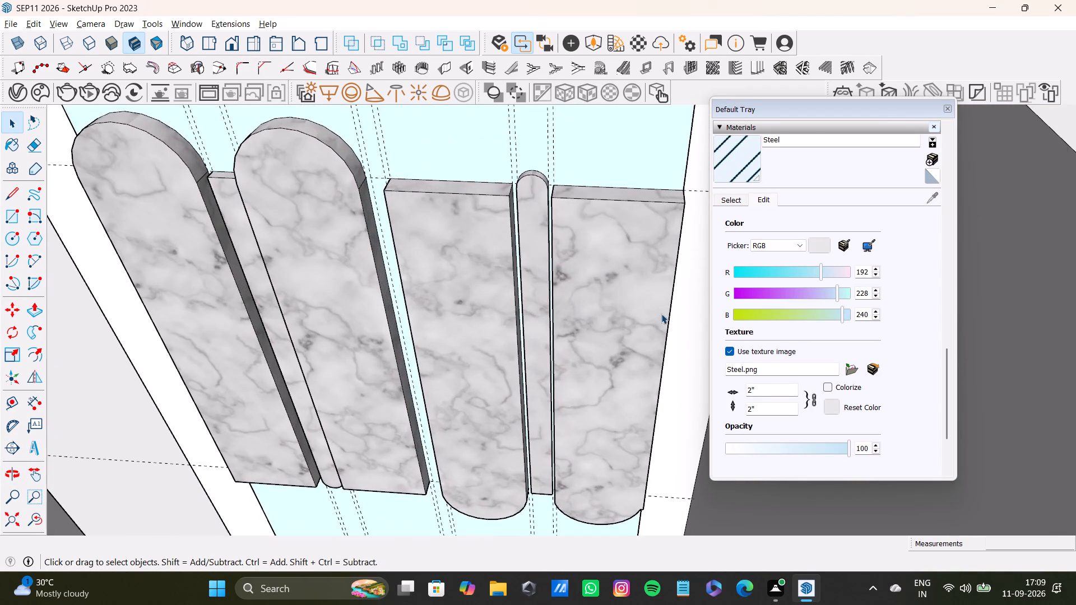
pyautogui.moveTo(661, 314); pyautogui.dragTo(638, 337, button='middle')
pyautogui.scroll(2, 641, 365)
pyautogui.scroll(-7, 607, 383)
pyautogui.moveTo(598, 417); pyautogui.dragTo(632, 404, button='middle')
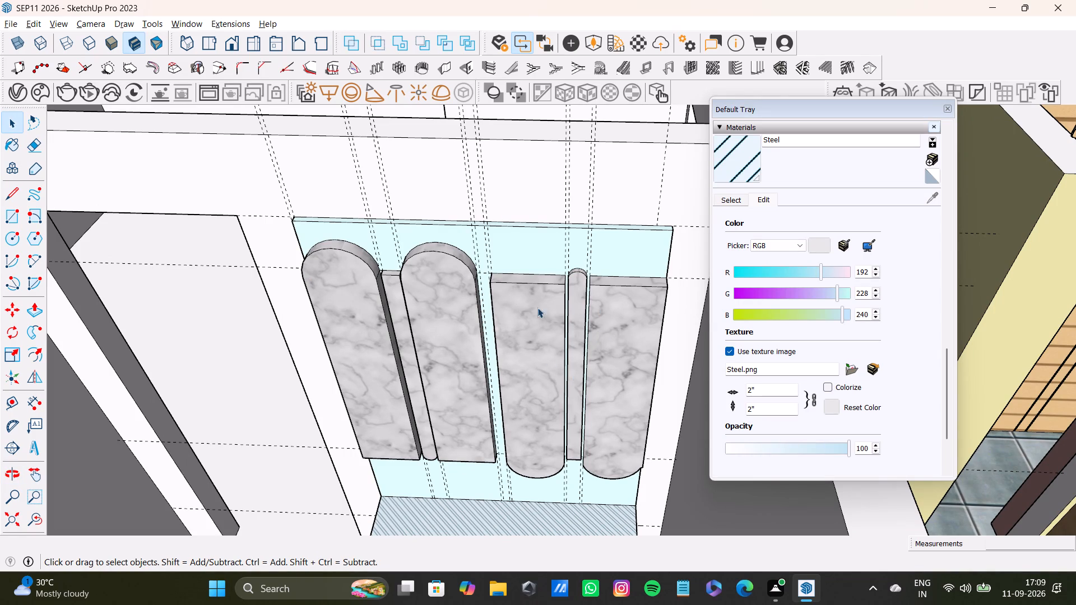
pyautogui.scroll(3, 600, 332)
pyautogui.moveTo(615, 346); pyautogui.dragTo(528, 395, button='middle')
pyautogui.scroll(7, 579, 399)
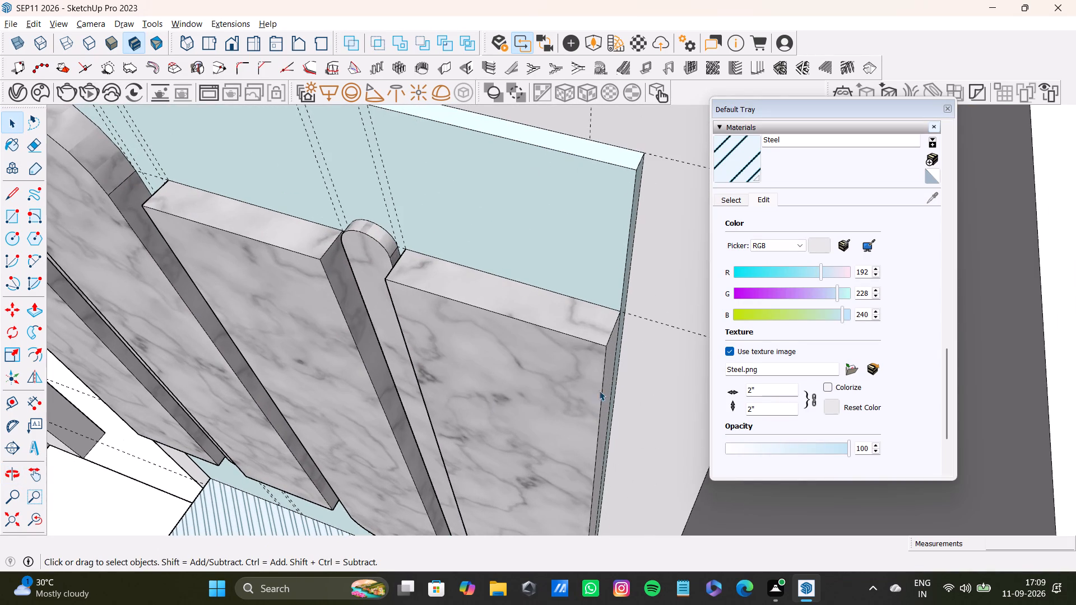
pyautogui.click(610, 369)
pyautogui.press('p')
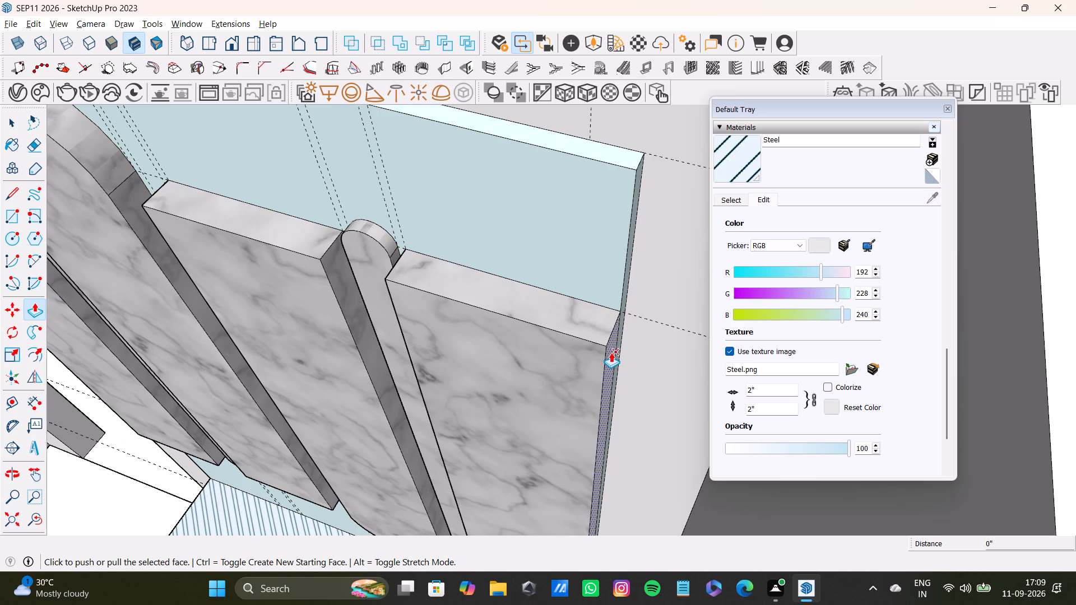
pyautogui.click(611, 352)
pyautogui.scroll(-9, 576, 364)
pyautogui.moveTo(549, 432); pyautogui.dragTo(622, 374, button='middle')
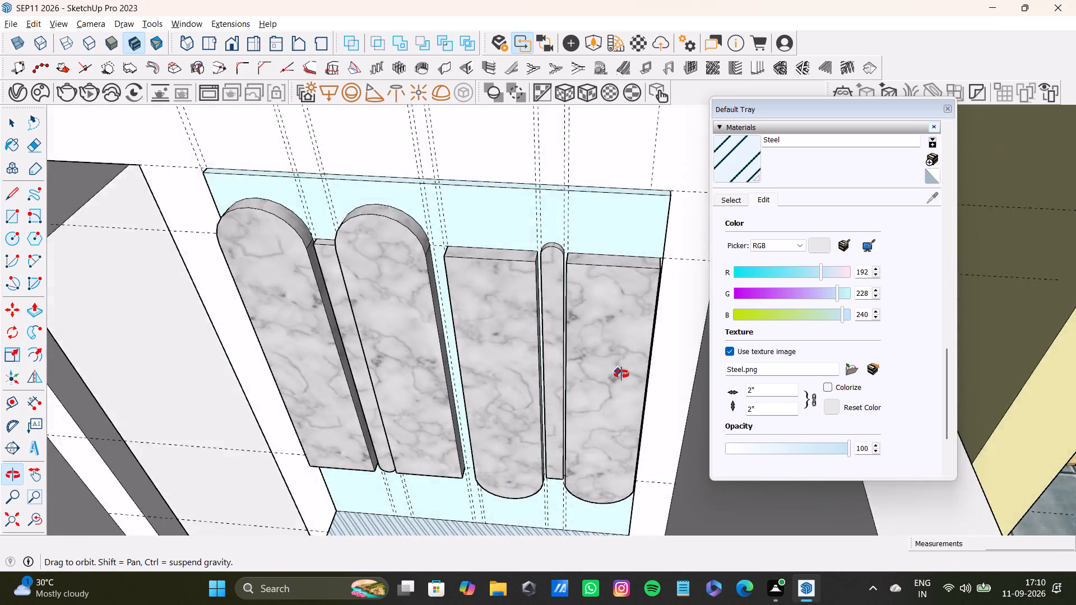
pyautogui.moveTo(622, 374); pyautogui.dragTo(550, 414, button='middle')
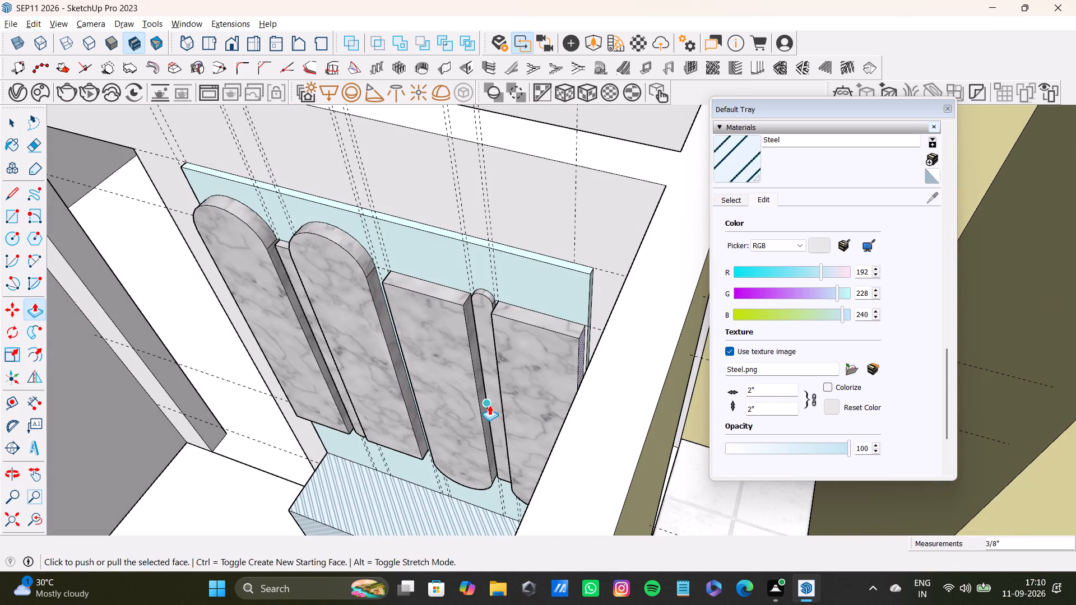
pyautogui.press('space')
# Paint the narrow strip exposed beside the end marble slab with 0090_LightCyan sampled from the backing panel, and clear the selection.
pyautogui.scroll(13, 556, 346)
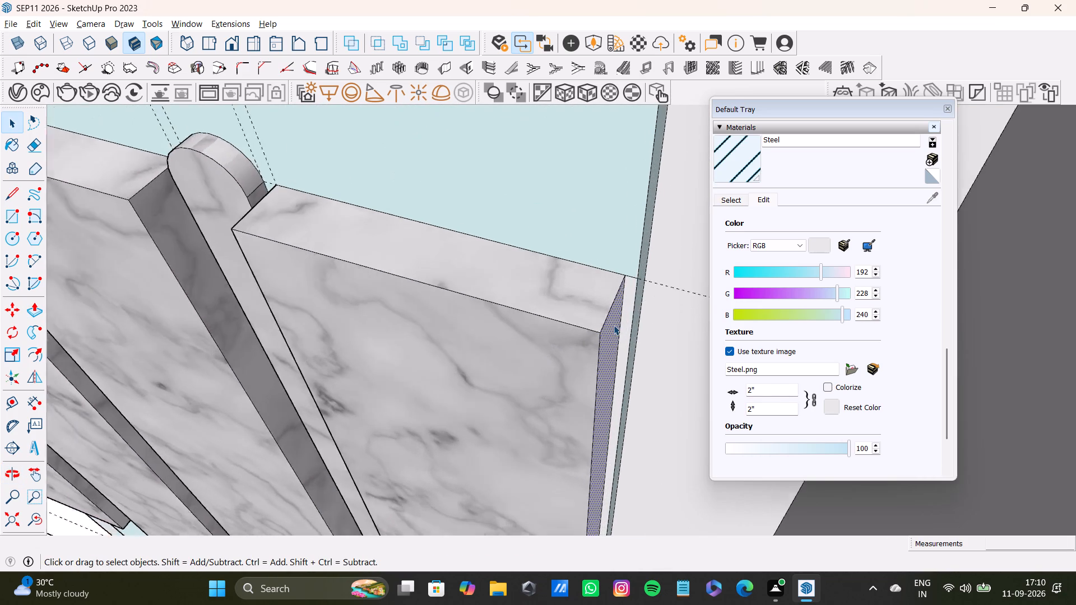
pyautogui.scroll(6, 614, 325)
pyautogui.click(635, 308)
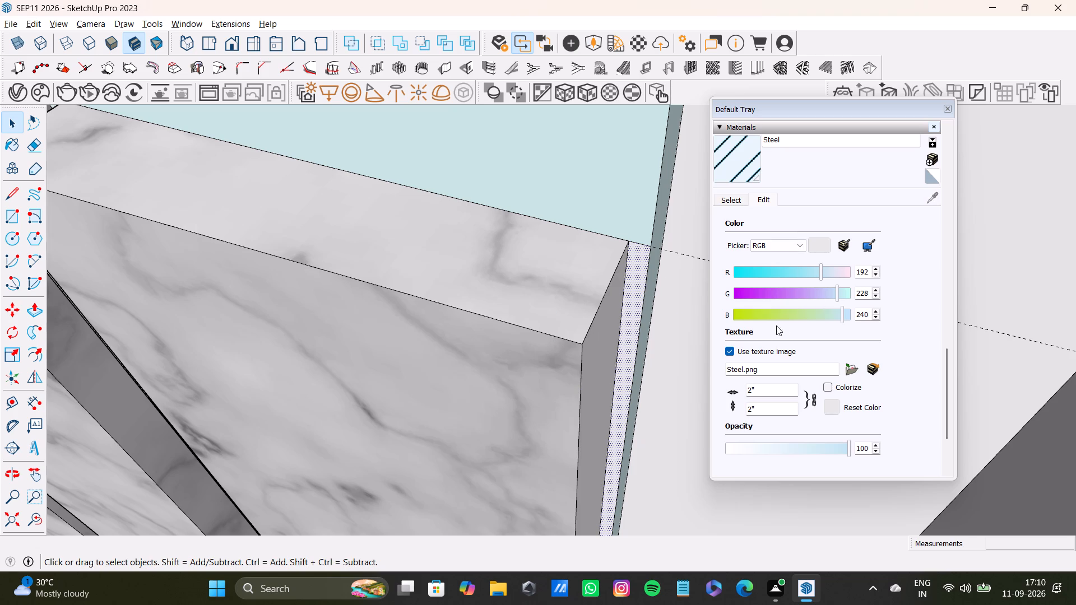
pyautogui.click(735, 204)
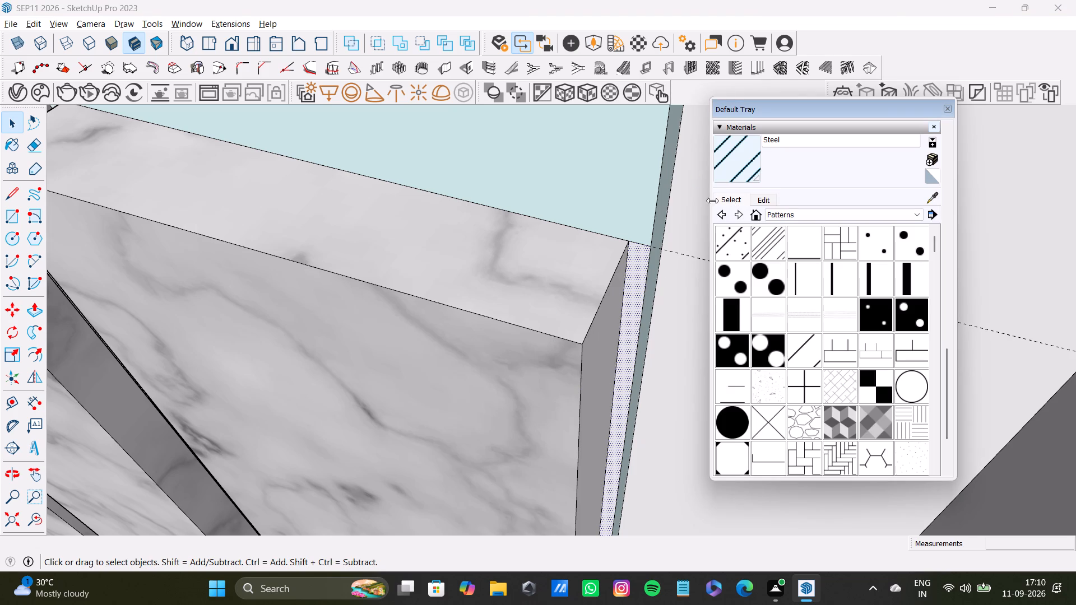
pyautogui.click(929, 203)
pyautogui.click(644, 202)
pyautogui.click(738, 165)
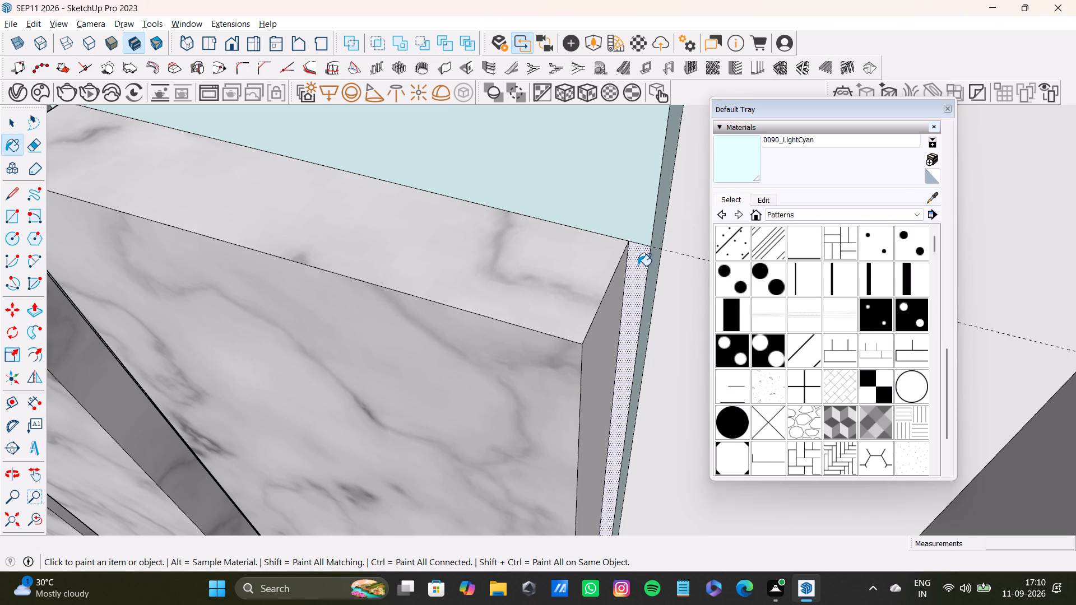
pyautogui.click(638, 266)
pyautogui.scroll(-8, 639, 286)
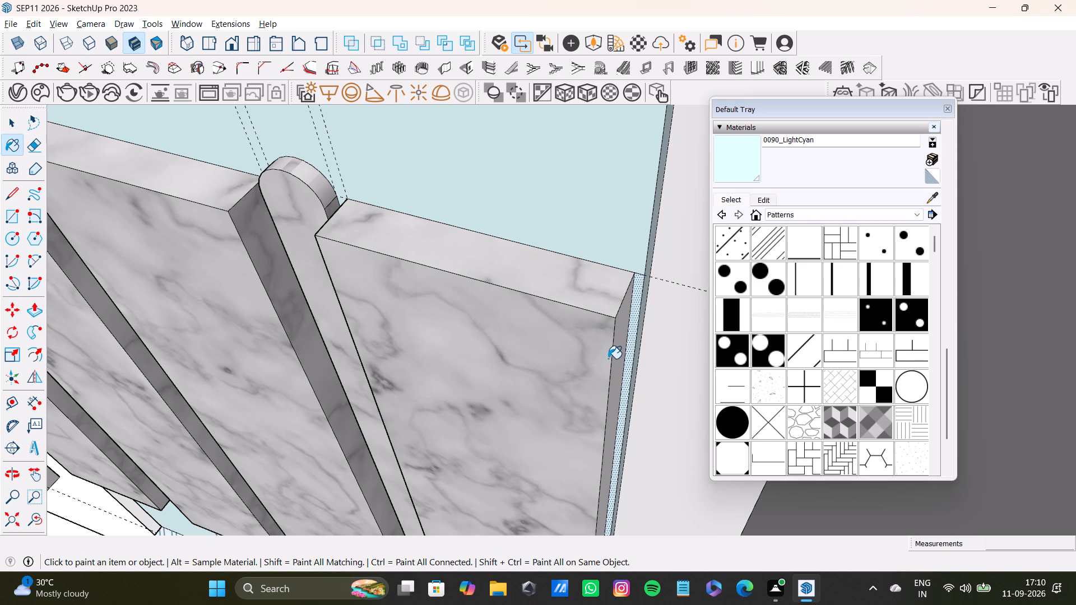
pyautogui.press('space')
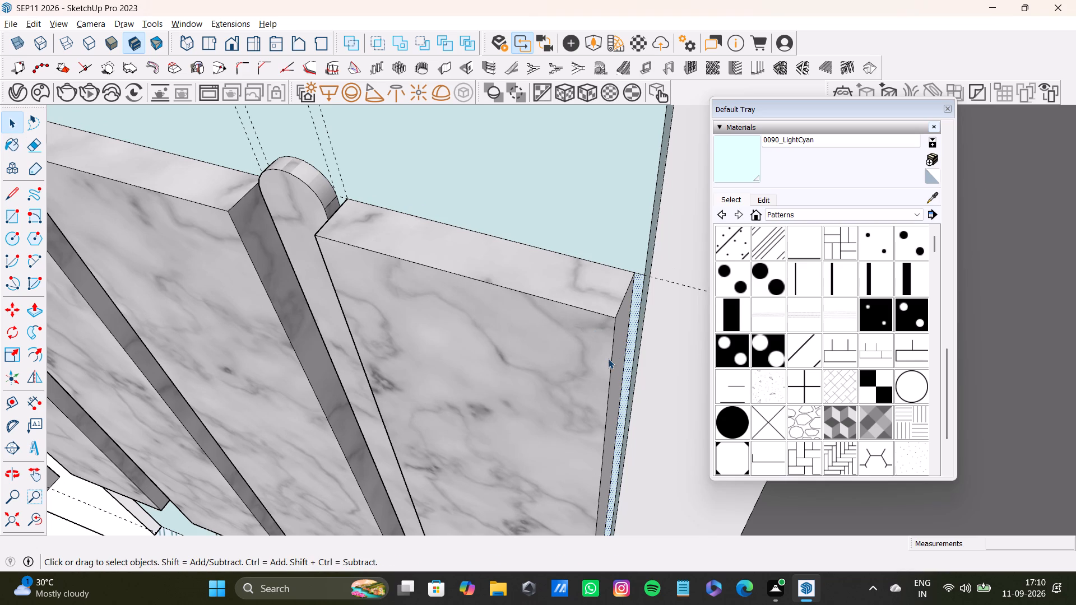
pyautogui.click(638, 308)
pyautogui.scroll(-17, 558, 301)
pyautogui.moveTo(452, 392); pyautogui.dragTo(518, 340, button='middle')
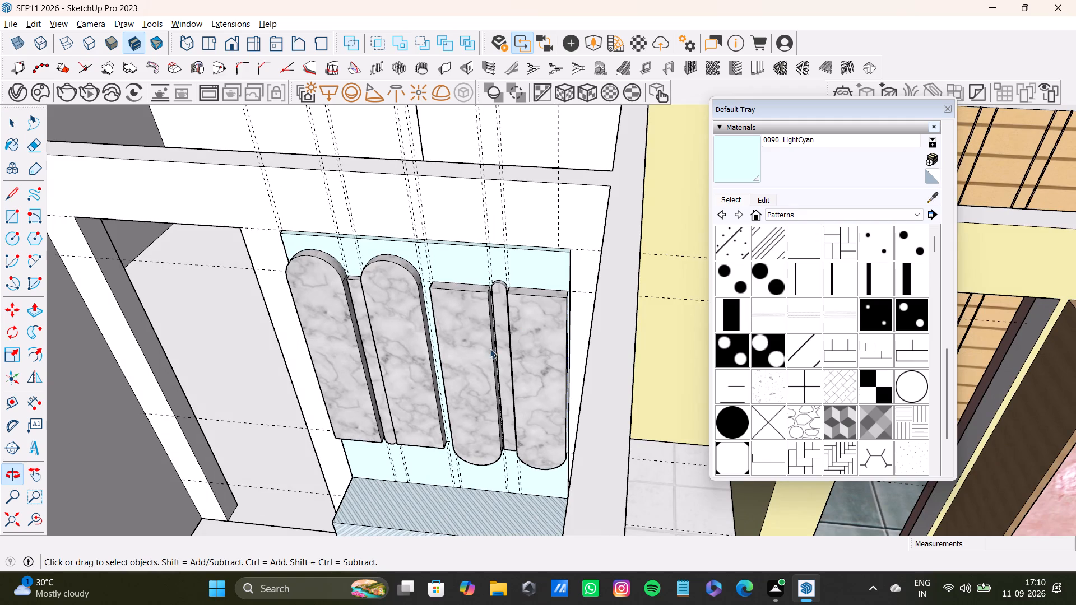
pyautogui.scroll(-16, 443, 398)
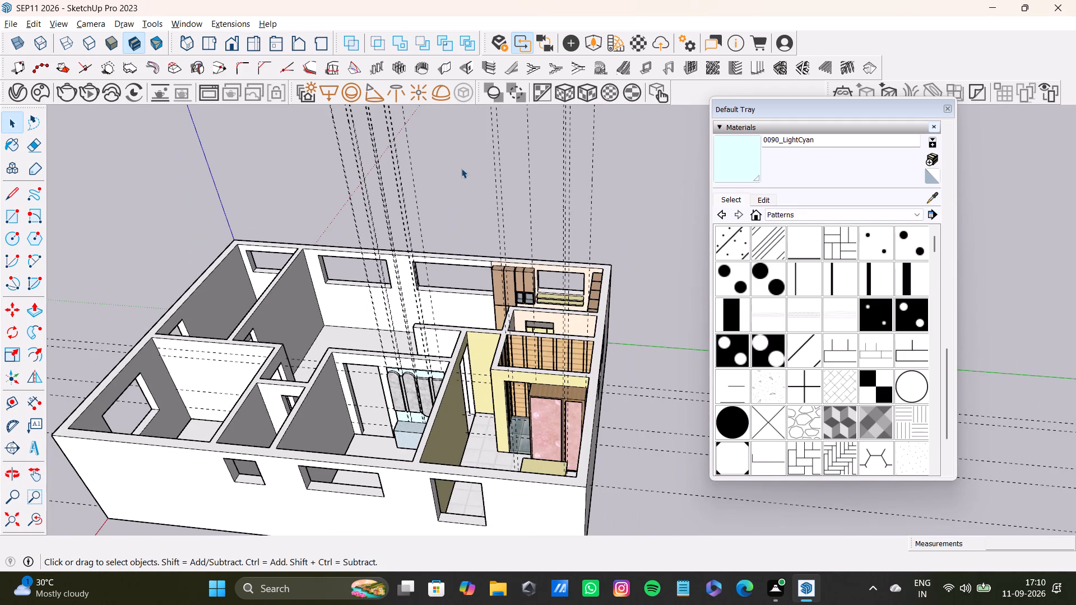
pyautogui.click(452, 181)
pyautogui.press('space')
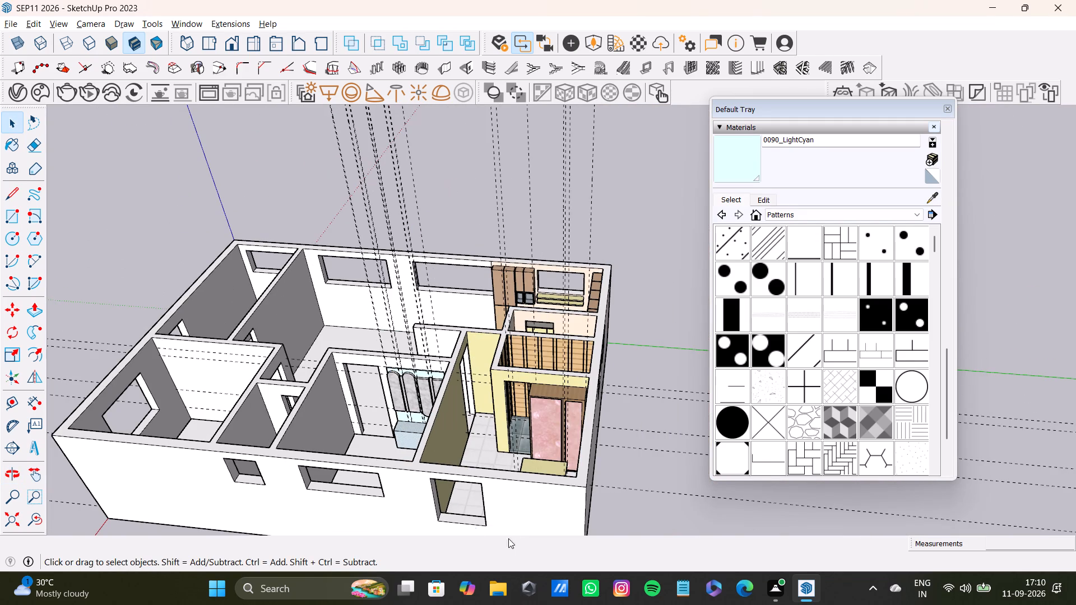
# Delete the short edge separating the exposed strip from the light cyan backing at the end slab's top corner.
pyautogui.scroll(14, 432, 483)
pyautogui.moveTo(381, 407); pyautogui.dragTo(597, 376, button='middle')
pyautogui.scroll(9, 502, 402)
pyautogui.scroll(-13, 505, 264)
pyautogui.moveTo(569, 250); pyautogui.dragTo(412, 342, button='middle')
pyautogui.scroll(10, 509, 263)
pyautogui.moveTo(607, 224); pyautogui.dragTo(496, 265, button='middle')
pyautogui.scroll(4, 512, 265)
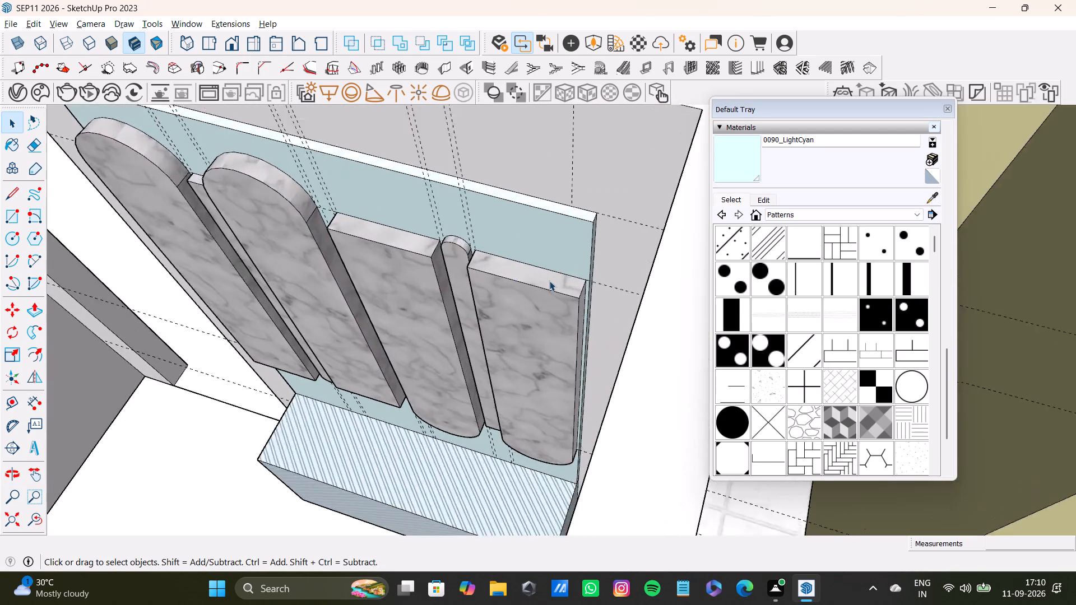
pyautogui.scroll(20, 549, 281)
pyautogui.scroll(2, 549, 281)
pyautogui.click(672, 266)
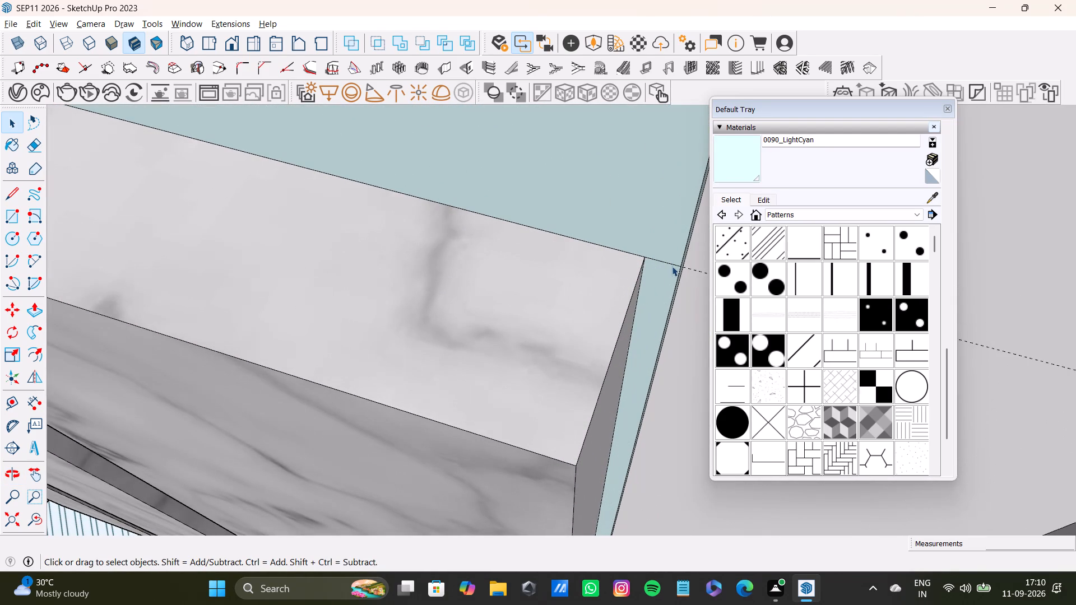
pyautogui.press('Delete')
# Delete the matching short edge across the light cyan strip at the lower end of the end slab.
pyautogui.scroll(-2, 644, 310)
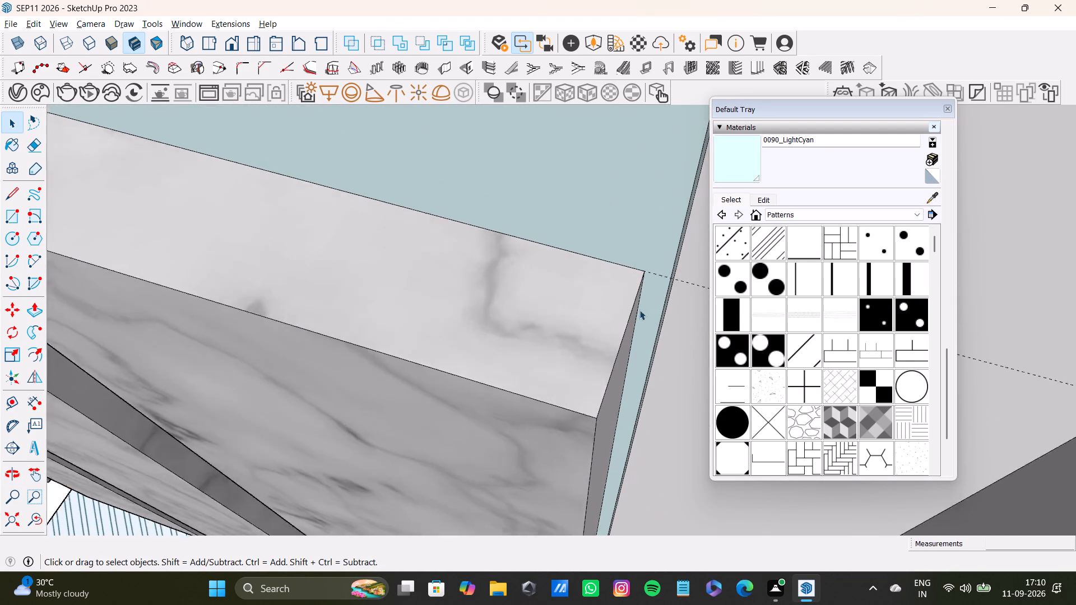
pyautogui.scroll(-18, 639, 310)
pyautogui.scroll(4, 597, 528)
pyautogui.moveTo(587, 518); pyautogui.dragTo(581, 463, button='middle')
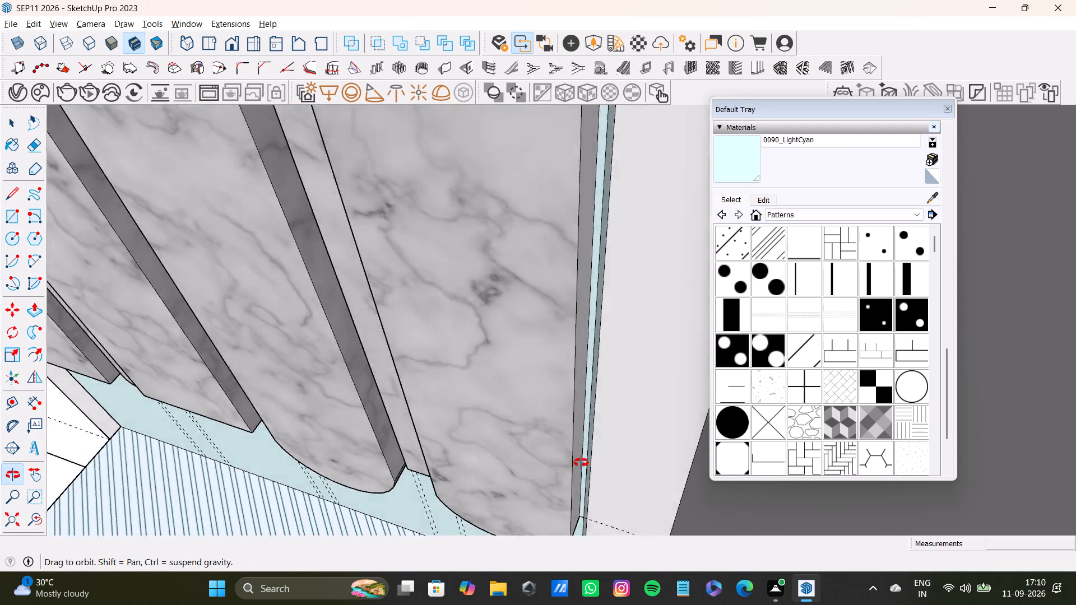
pyautogui.moveTo(581, 463); pyautogui.dragTo(669, 443, button='middle')
pyautogui.scroll(6, 622, 461)
pyautogui.moveTo(622, 461); pyautogui.dragTo(590, 457, button='middle')
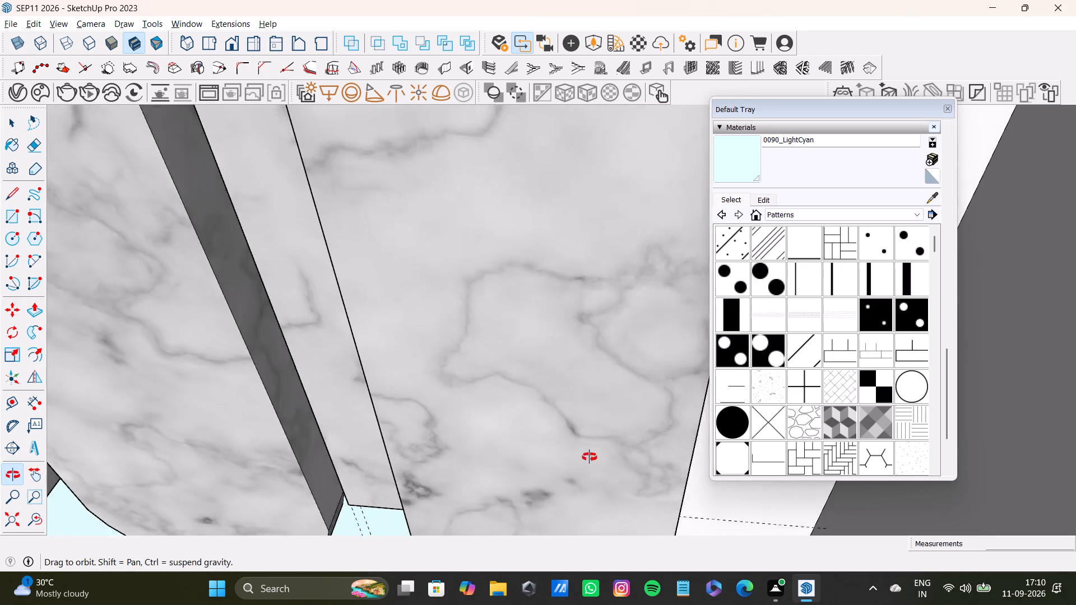
pyautogui.moveTo(590, 457); pyautogui.dragTo(539, 444, button='middle')
pyautogui.scroll(3, 577, 492)
pyautogui.scroll(-7, 581, 468)
pyautogui.scroll(2, 608, 512)
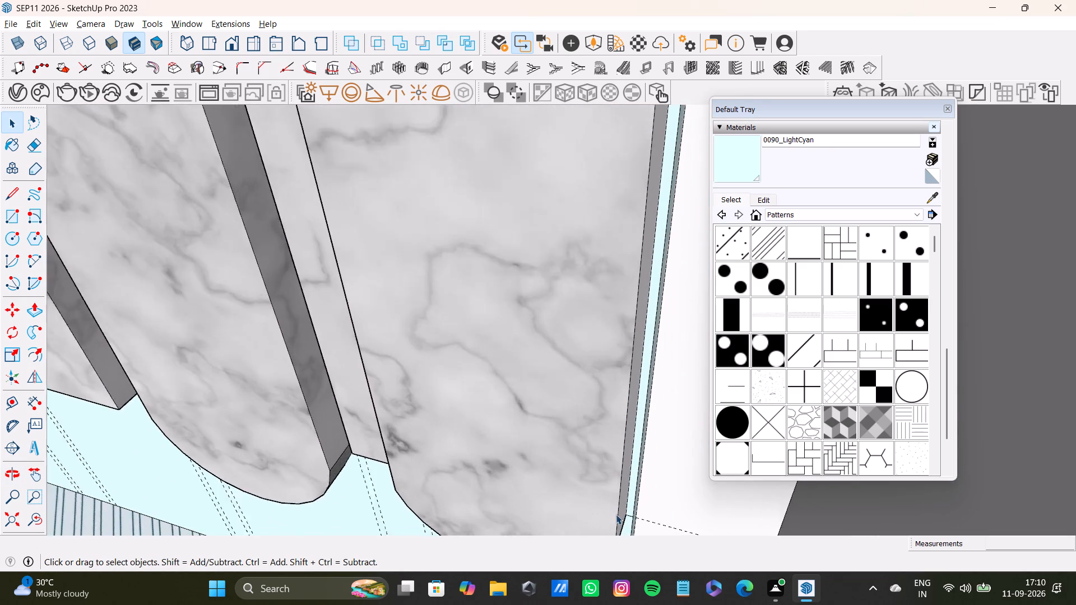
pyautogui.scroll(3, 616, 514)
pyautogui.click(629, 515)
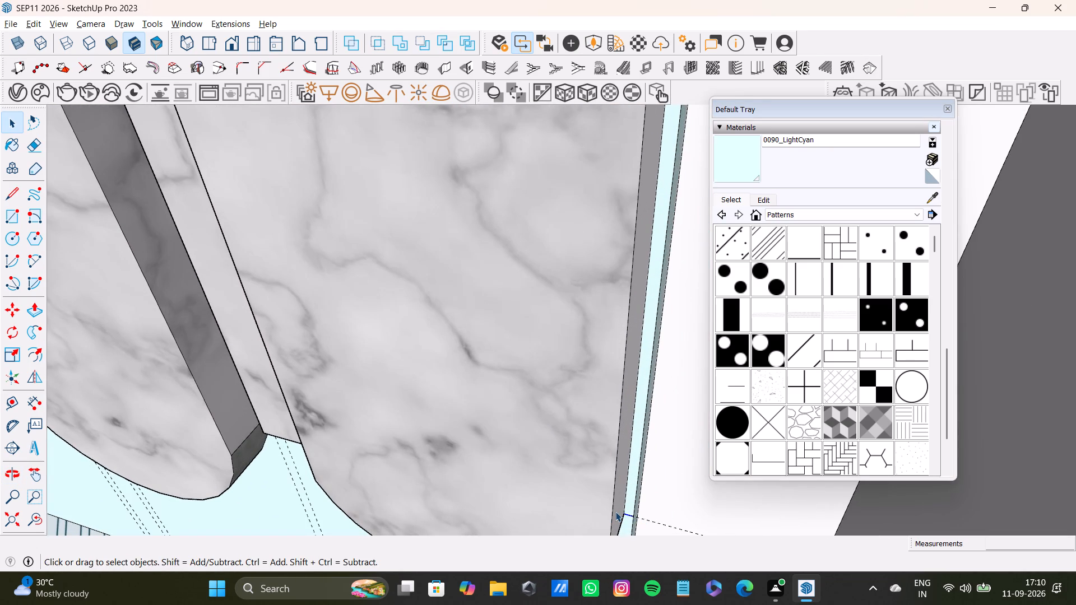
pyautogui.press('Delete')
# Restore the view of the whole house and close the materials tray.
pyautogui.scroll(-14, 620, 496)
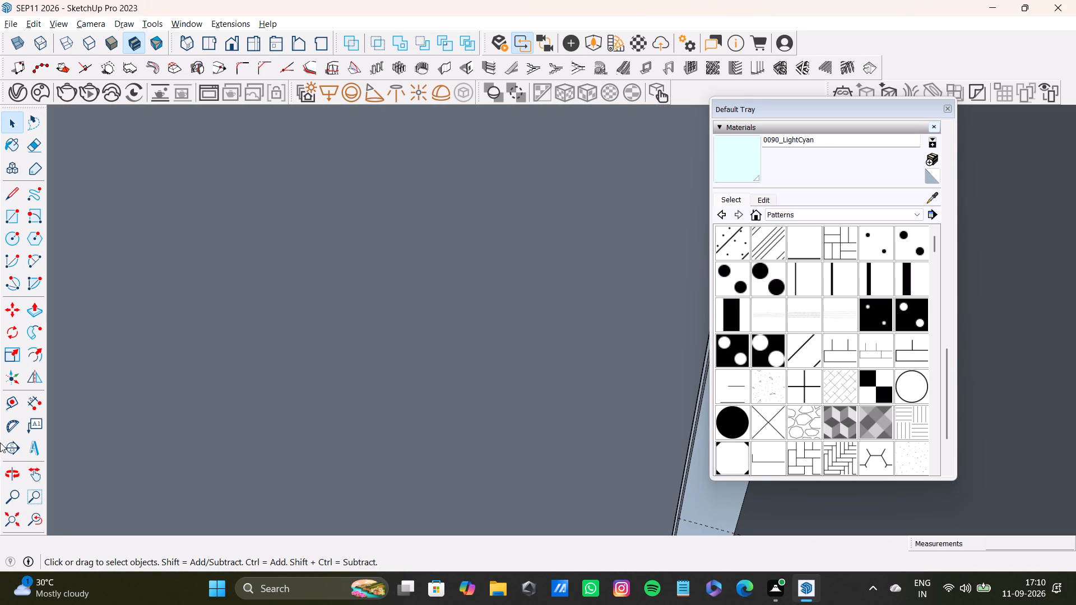
pyautogui.click(38, 529)
pyautogui.click(17, 525)
pyautogui.moveTo(261, 345); pyautogui.dragTo(411, 456, button='middle')
pyautogui.scroll(1, 261, 345)
pyautogui.scroll(-1, 388, 361)
pyautogui.scroll(8, 503, 323)
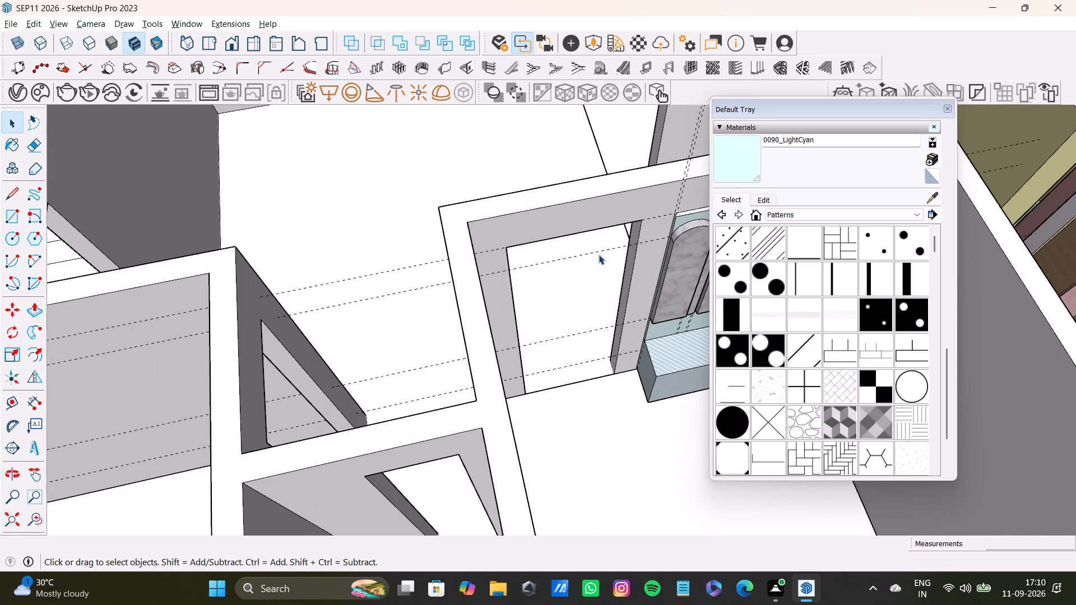
pyautogui.scroll(-12, 591, 247)
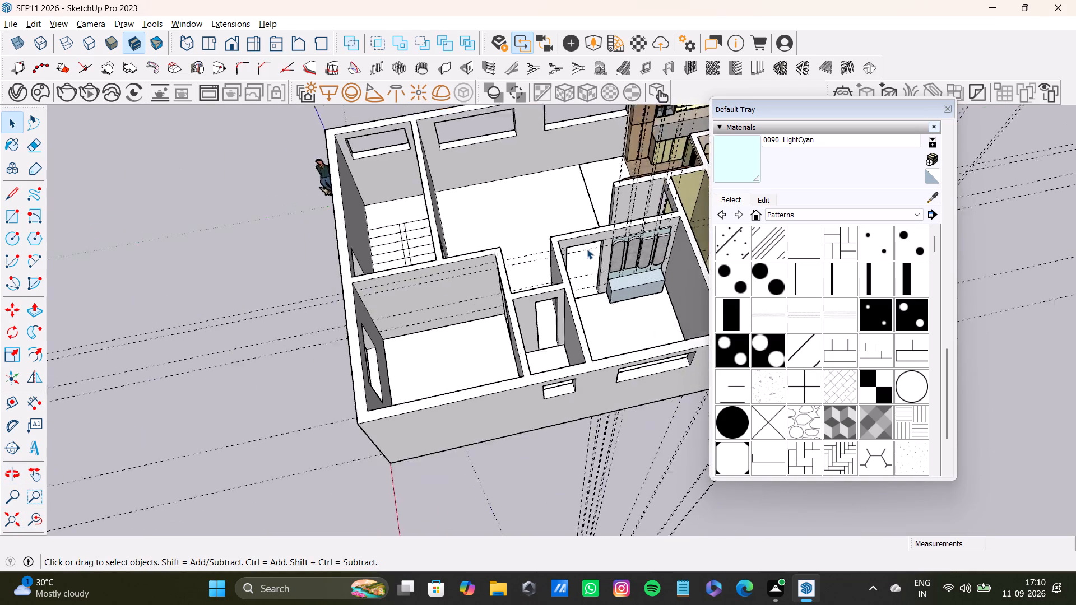
pyautogui.scroll(-2, 587, 249)
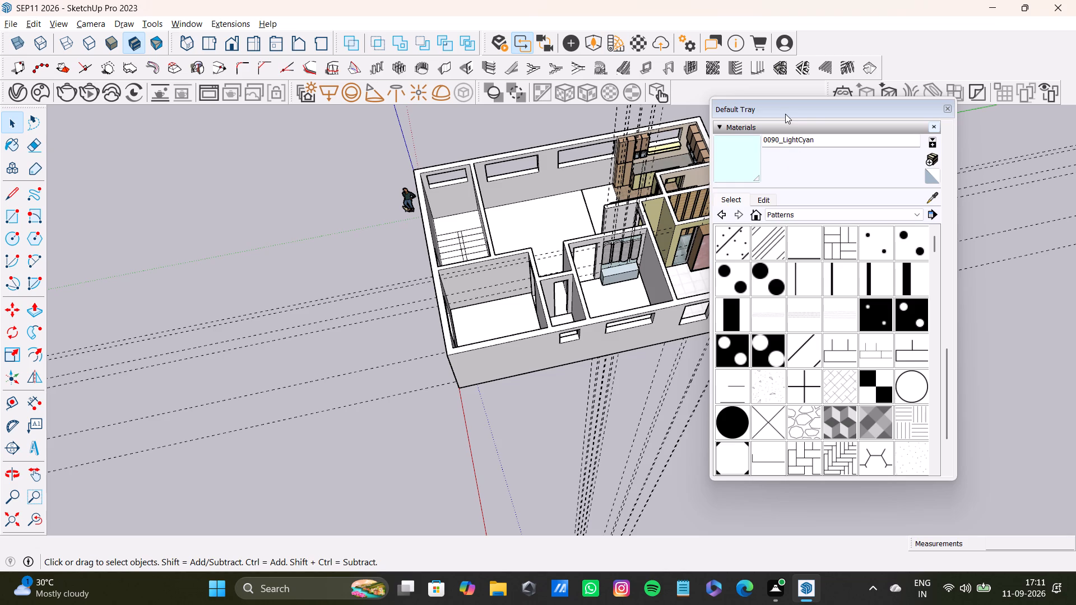
pyautogui.click(945, 113)
# Examine the room containing the marble panel and low box from several sides, including its window wall and floor.
pyautogui.scroll(2, 498, 302)
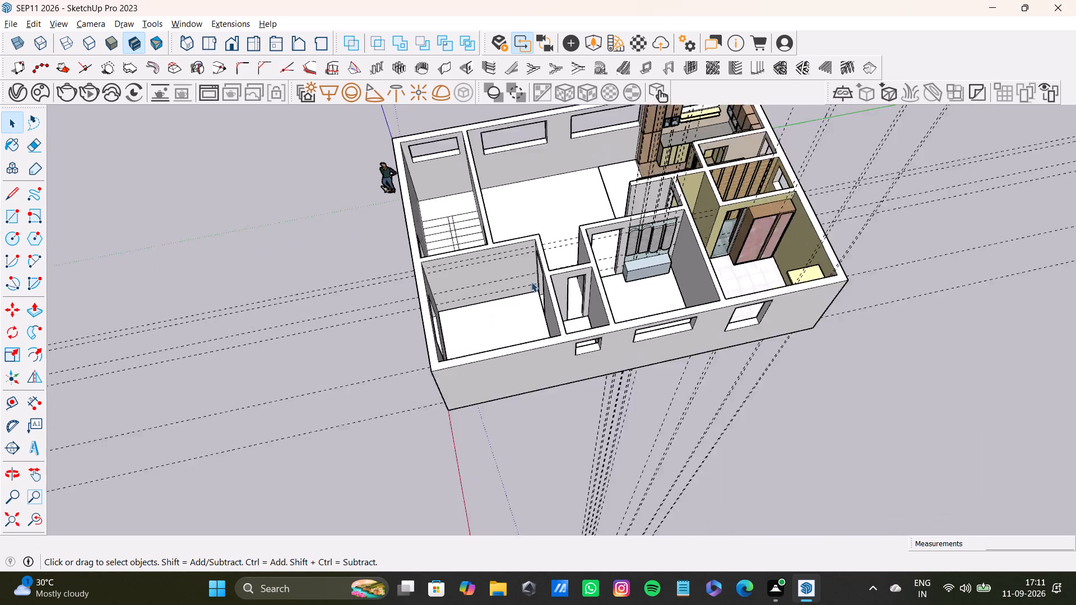
pyautogui.scroll(10, 531, 282)
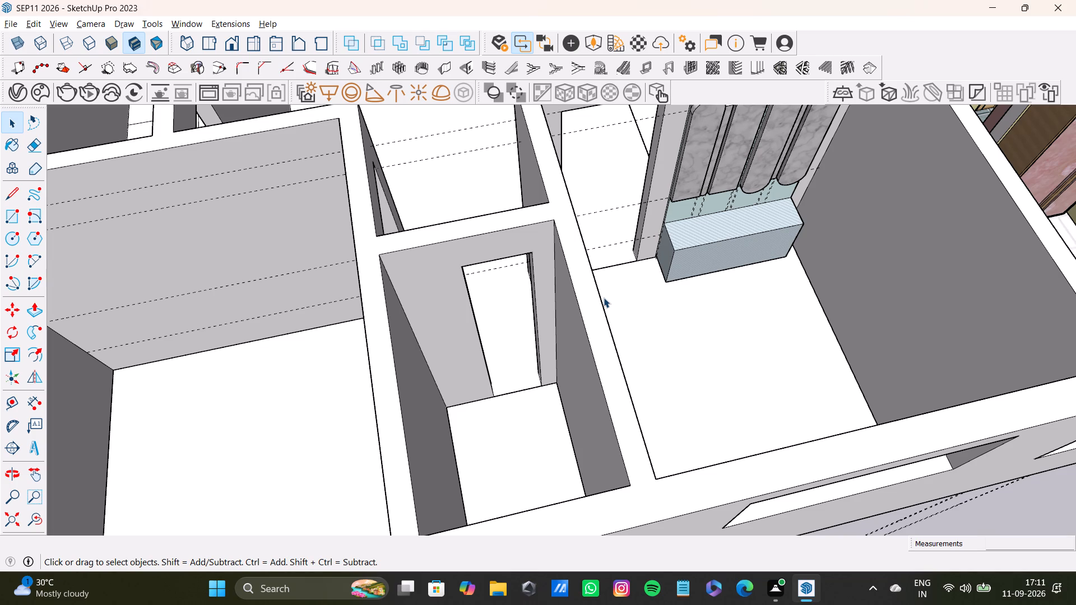
pyautogui.keyDown('shift'); pyautogui.moveTo(669, 310); pyautogui.dragTo(651, 310, button='middle'); pyautogui.keyUp('shift')
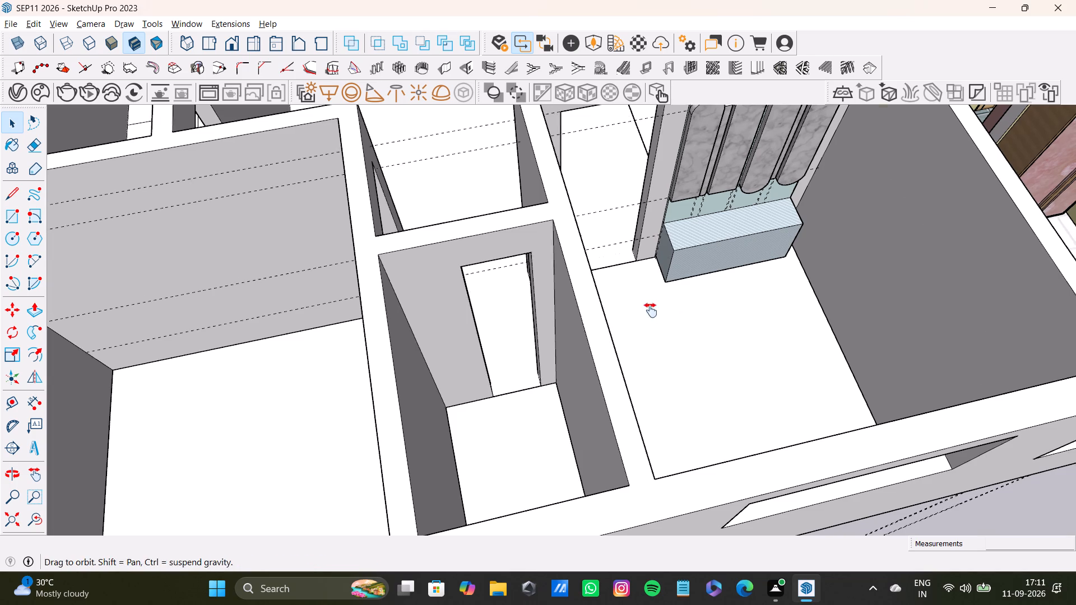
pyautogui.keyDown('shift'); pyautogui.moveTo(651, 310); pyautogui.dragTo(399, 354, button='middle'); pyautogui.keyUp('shift')
pyautogui.moveTo(415, 340); pyautogui.dragTo(460, 381, button='middle')
pyautogui.moveTo(533, 382); pyautogui.dragTo(305, 417, button='middle')
pyautogui.keyDown('shift'); pyautogui.moveTo(342, 319); pyautogui.dragTo(356, 323, button='middle'); pyautogui.keyUp('shift')
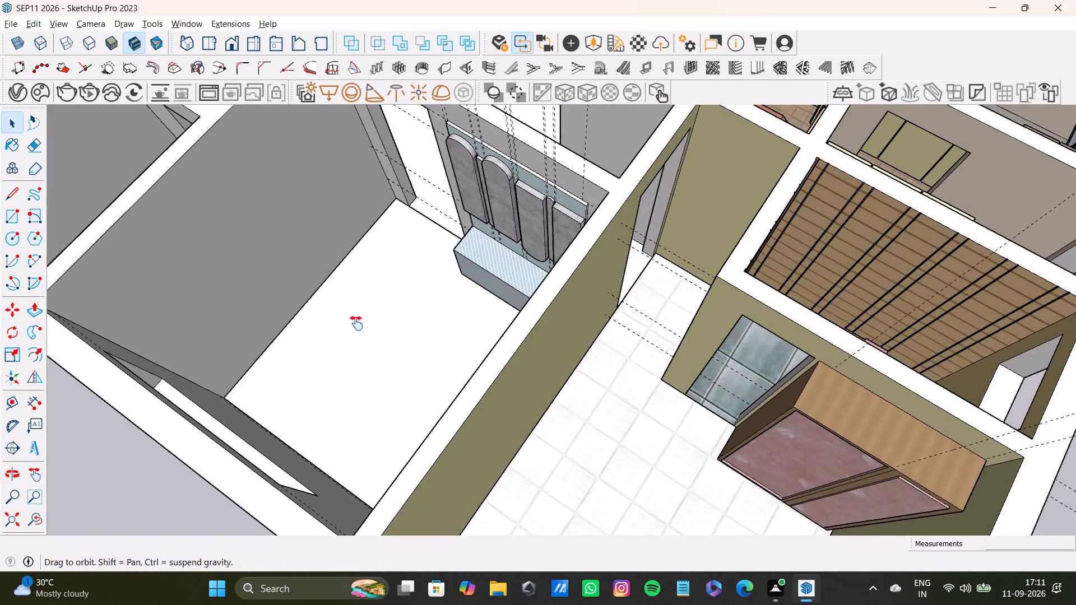
pyautogui.keyDown('shift'); pyautogui.moveTo(356, 323); pyautogui.dragTo(433, 379, button='middle'); pyautogui.keyUp('shift')
pyautogui.moveTo(544, 366); pyautogui.dragTo(418, 404, button='middle')
pyautogui.keyDown('shift'); pyautogui.moveTo(437, 315); pyautogui.dragTo(510, 365, button='middle'); pyautogui.keyUp('shift')
pyautogui.moveTo(593, 358); pyautogui.dragTo(467, 324, button='middle')
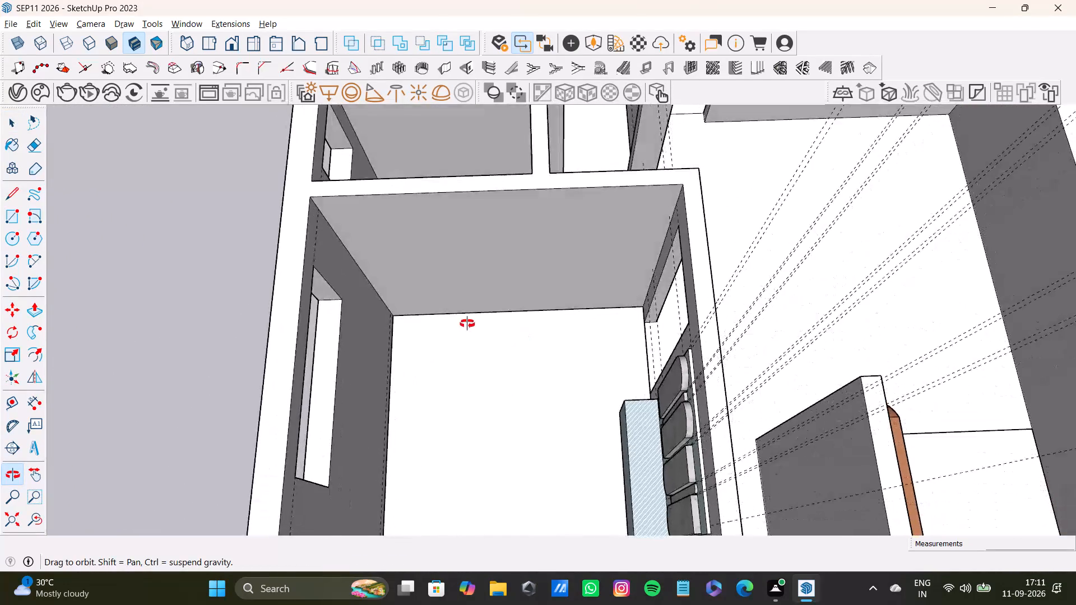
pyautogui.moveTo(467, 324); pyautogui.dragTo(464, 323, button='middle')
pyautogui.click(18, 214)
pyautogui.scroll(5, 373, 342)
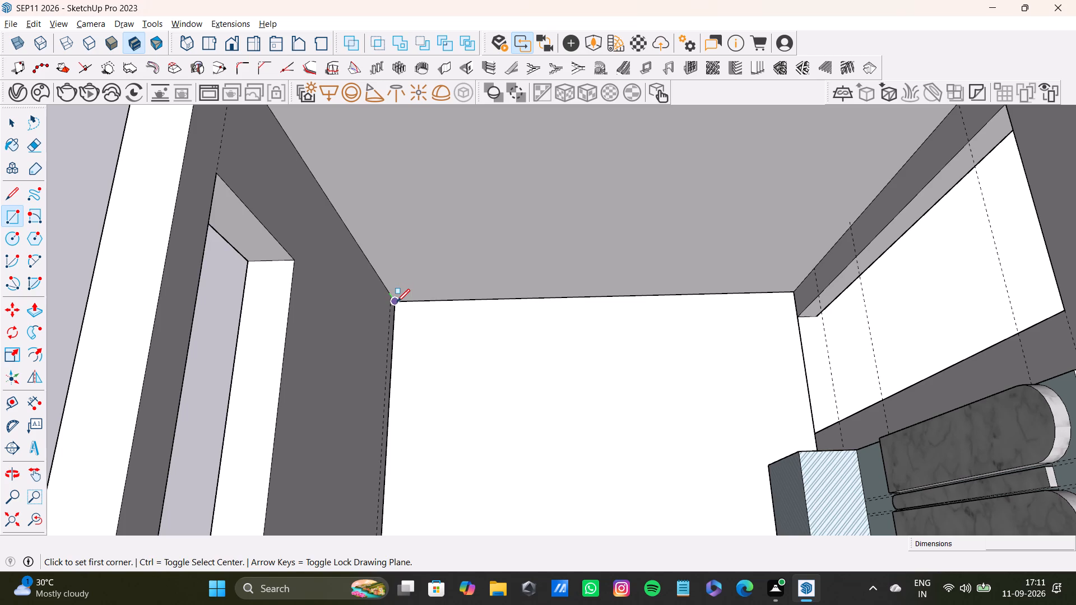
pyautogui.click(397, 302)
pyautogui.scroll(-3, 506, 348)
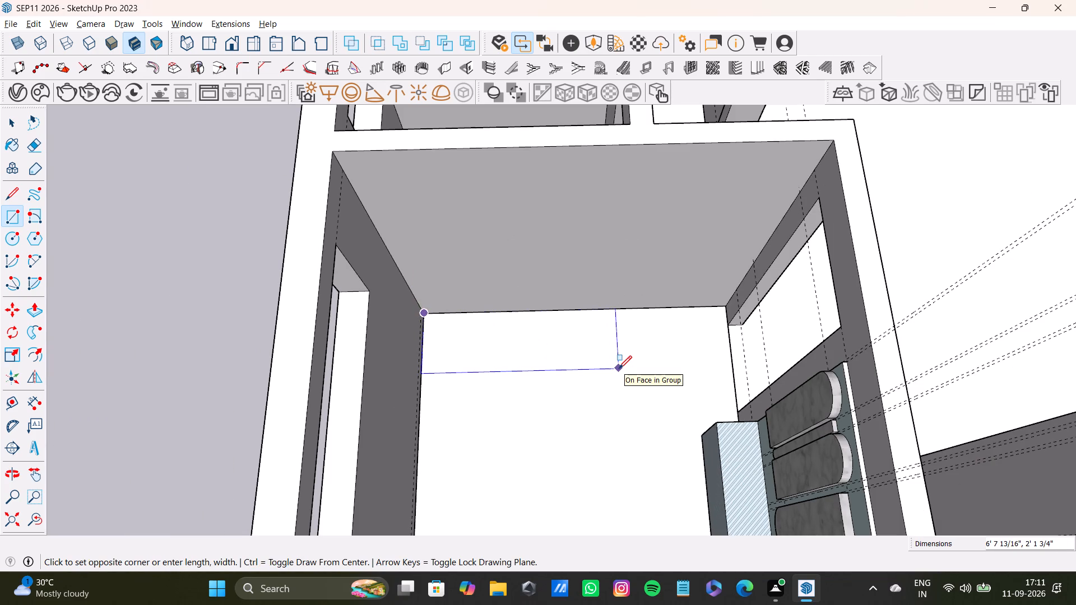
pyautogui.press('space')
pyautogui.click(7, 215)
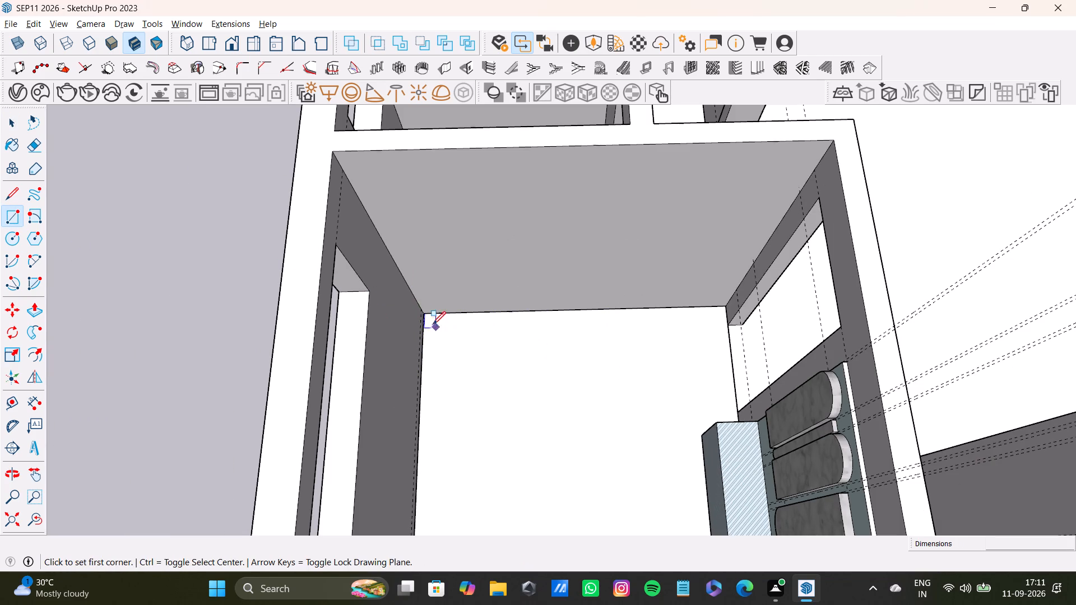
# Place a guide on the marble-panel room's floor about 1' 2 1/2" from the base of the window wall.
pyautogui.click(13, 404)
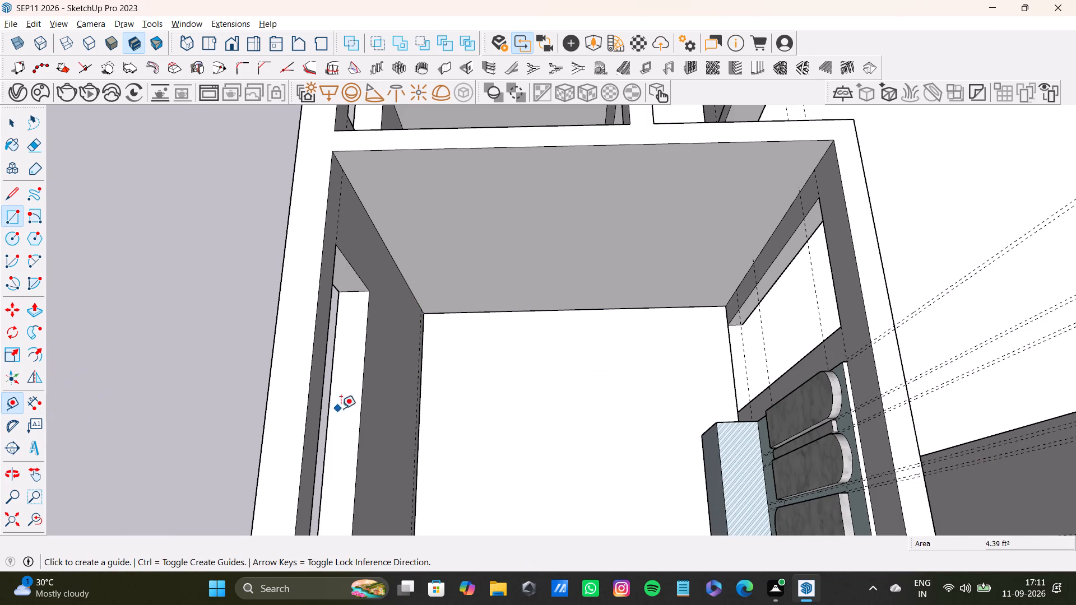
pyautogui.scroll(1, 413, 393)
pyautogui.click(423, 385)
pyautogui.click(461, 381)
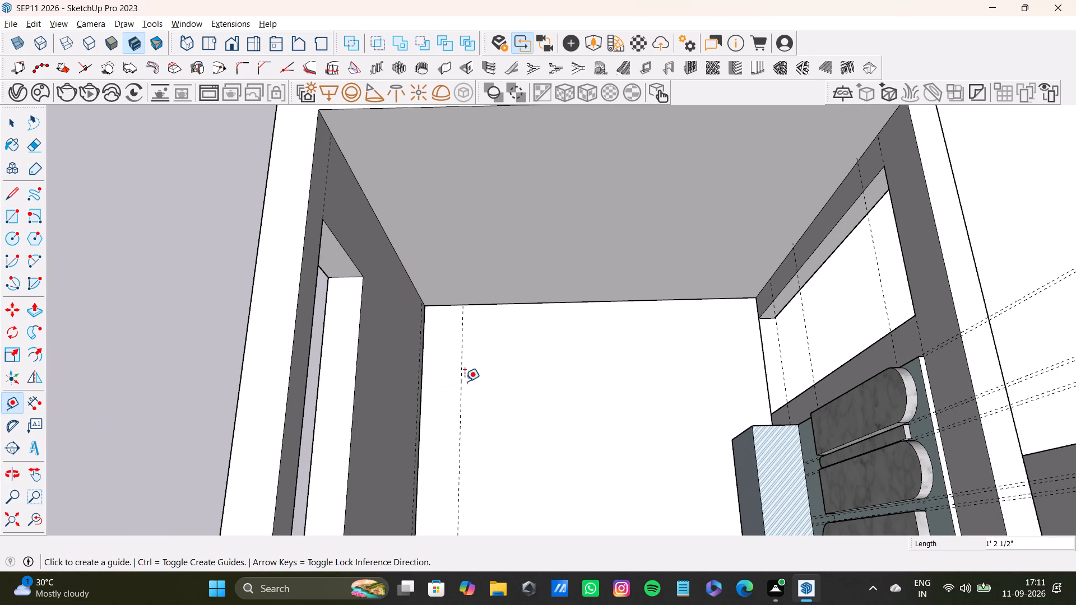
# Examine the new floor guide along the window wall in the marble-panel room and the adjoining tiled room.
pyautogui.scroll(-7, 481, 393)
pyautogui.moveTo(548, 421); pyautogui.dragTo(393, 380, button='middle')
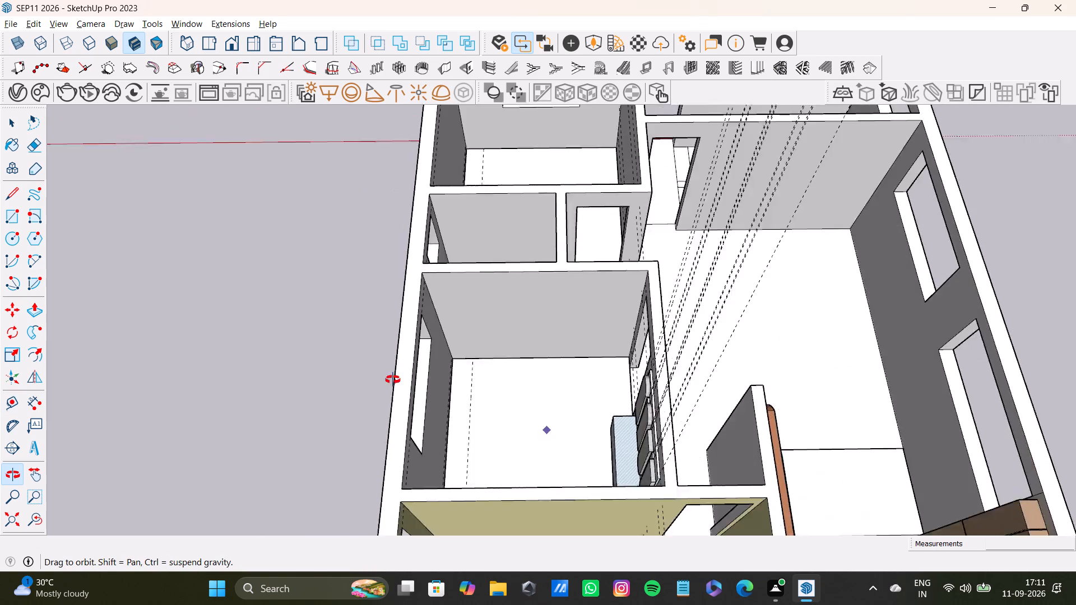
pyautogui.moveTo(393, 380); pyautogui.dragTo(208, 374, button='middle')
pyautogui.scroll(3, 504, 374)
pyautogui.moveTo(535, 369); pyautogui.dragTo(262, 396, button='middle')
pyautogui.scroll(2, 479, 313)
pyautogui.keyDown('shift'); pyautogui.moveTo(520, 304); pyautogui.dragTo(544, 376, button='middle'); pyautogui.keyUp('shift')
pyautogui.moveTo(553, 377); pyautogui.dragTo(515, 395, button='middle')
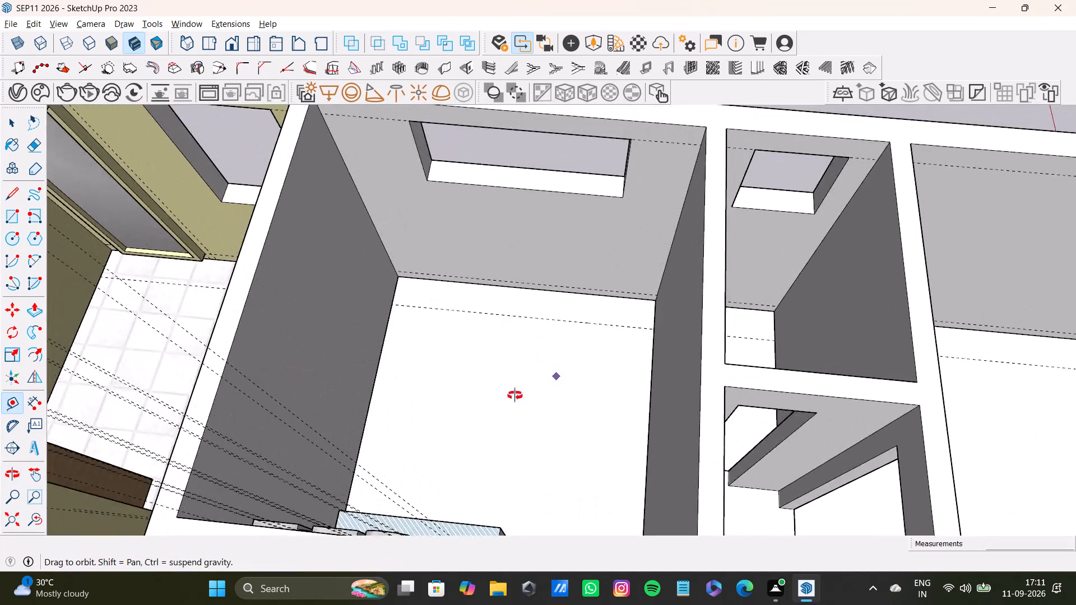
pyautogui.moveTo(515, 395); pyautogui.dragTo(299, 371, button='middle')
pyautogui.moveTo(450, 253); pyautogui.dragTo(472, 361, button='middle')
pyautogui.moveTo(558, 383); pyautogui.dragTo(522, 428, button='middle')
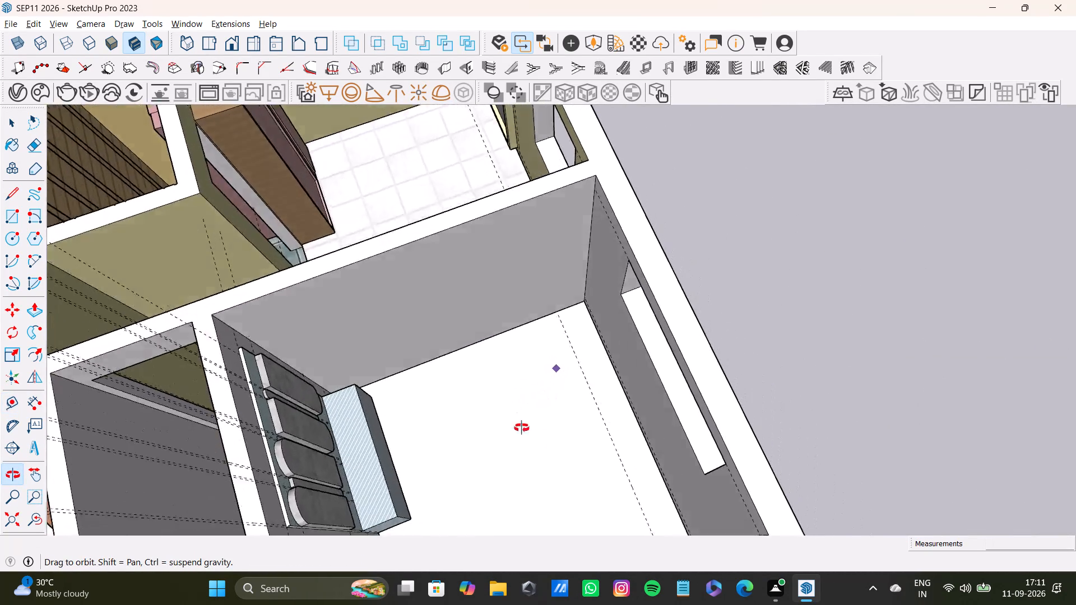
pyautogui.moveTo(522, 428); pyautogui.dragTo(925, 319, button='middle')
pyautogui.scroll(3, 443, 355)
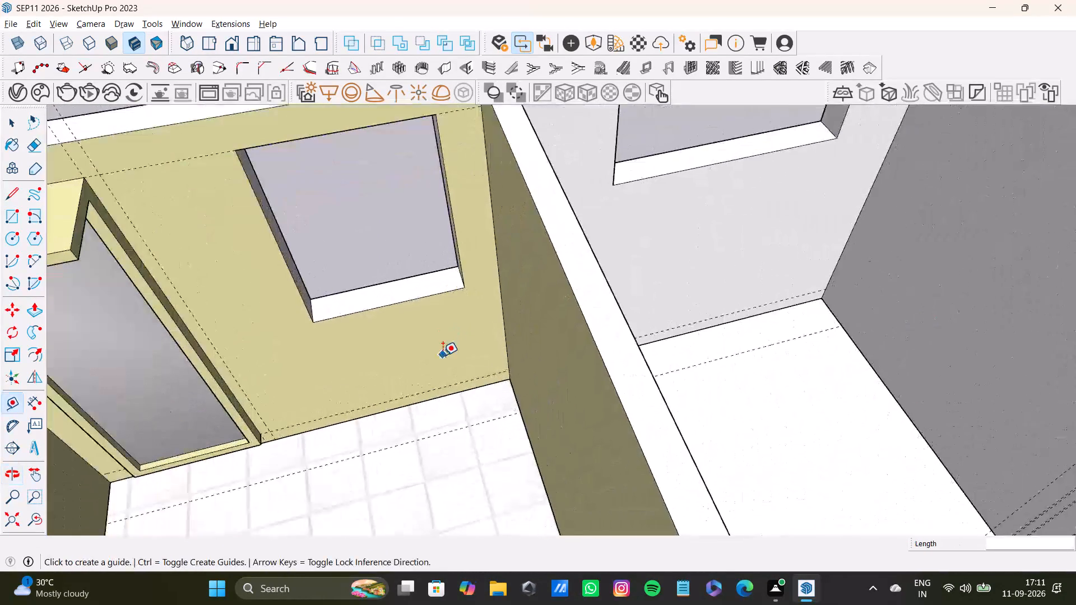
# Place a floor guide in the marble-panel room about 1' 5 7/8" from the wall shared with the small room.
pyautogui.moveTo(480, 371); pyautogui.dragTo(733, 445, button='middle')
pyautogui.keyDown('shift'); pyautogui.moveTo(634, 275); pyautogui.dragTo(514, 519, button='middle'); pyautogui.keyUp('shift')
pyautogui.moveTo(525, 465); pyautogui.dragTo(636, 527, button='middle')
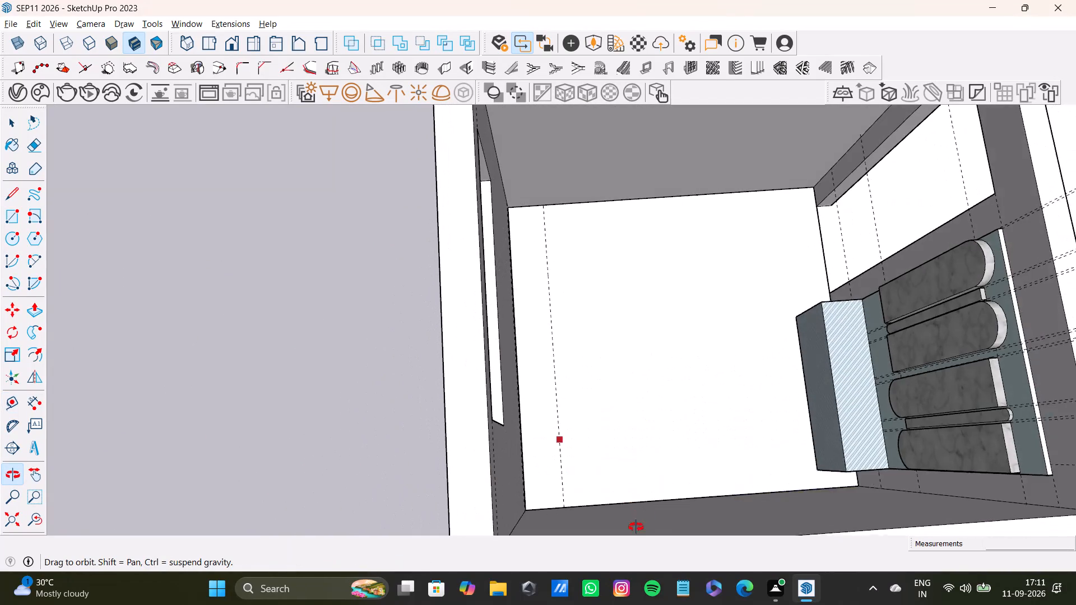
pyautogui.moveTo(636, 527); pyautogui.dragTo(636, 528, button='middle')
pyautogui.scroll(1, 537, 257)
pyautogui.click(577, 192)
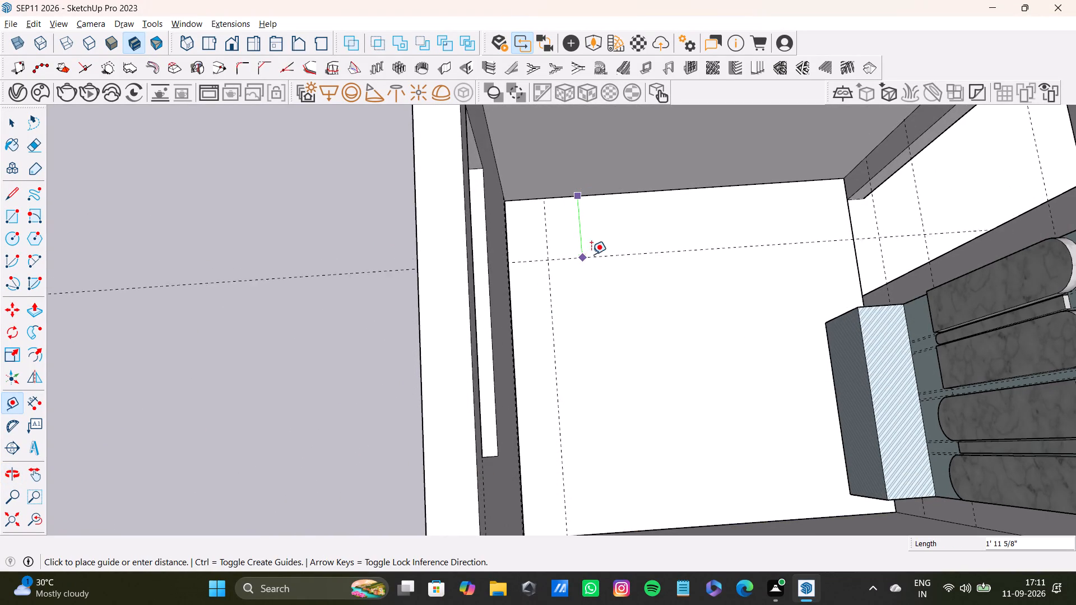
pyautogui.click(673, 236)
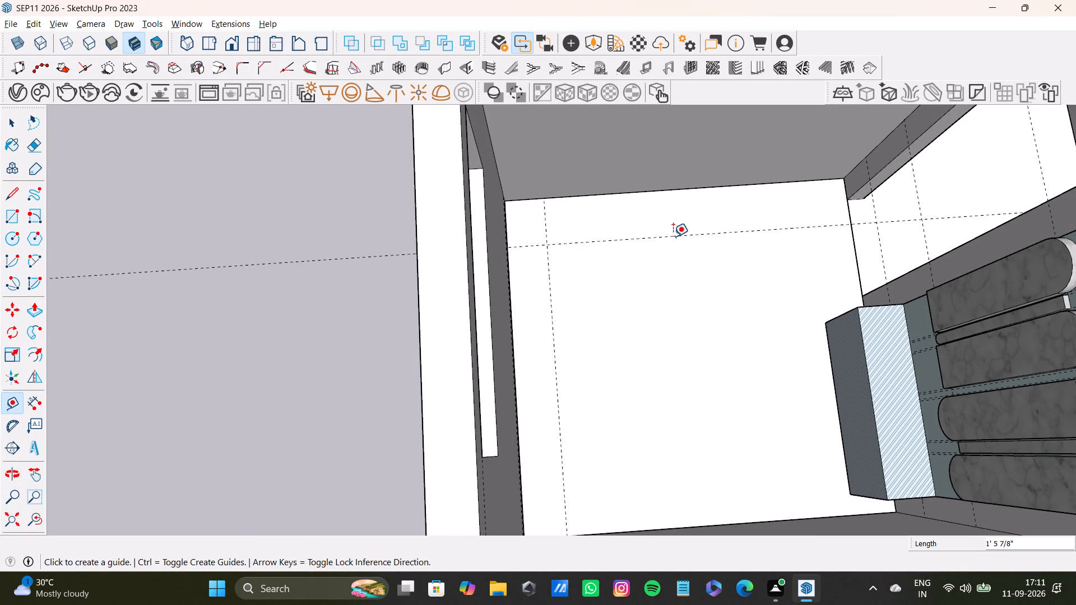
# Place a second floor guide parallel to the window wall, roughly 6.5 ft out from its base.
pyautogui.scroll(-4, 585, 280)
pyautogui.keyDown('shift'); pyautogui.moveTo(586, 280); pyautogui.dragTo(477, 395, button='middle'); pyautogui.keyUp('shift')
pyautogui.moveTo(469, 398); pyautogui.dragTo(443, 359, button='middle')
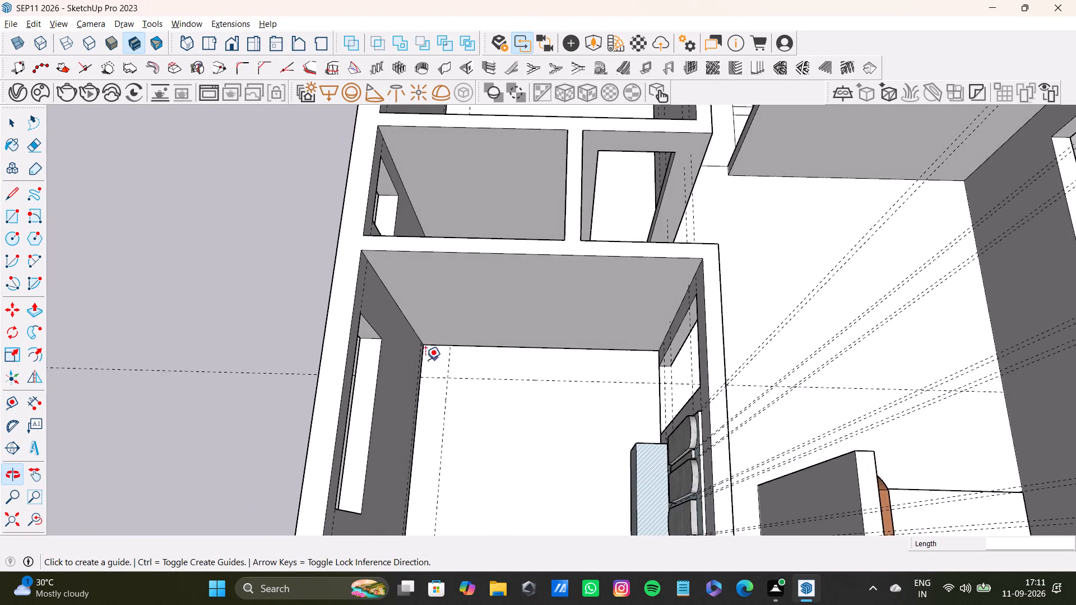
pyautogui.scroll(19, 424, 360)
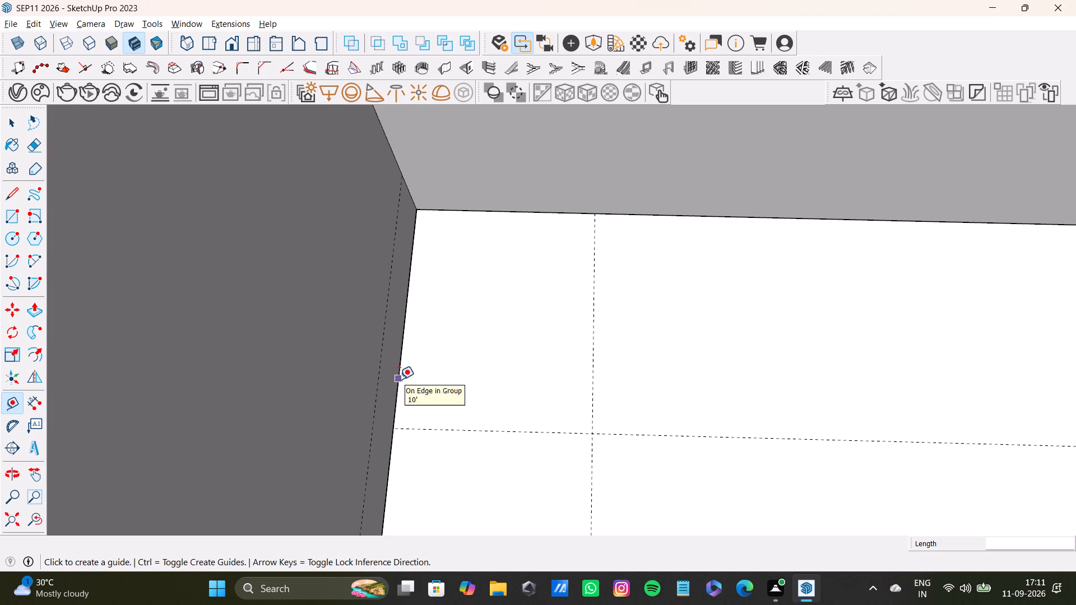
pyautogui.click(399, 379)
pyautogui.scroll(-3, 777, 405)
pyautogui.moveTo(851, 413); pyautogui.dragTo(489, 368, button='middle')
pyautogui.scroll(-8, 522, 364)
pyautogui.scroll(-3, 785, 391)
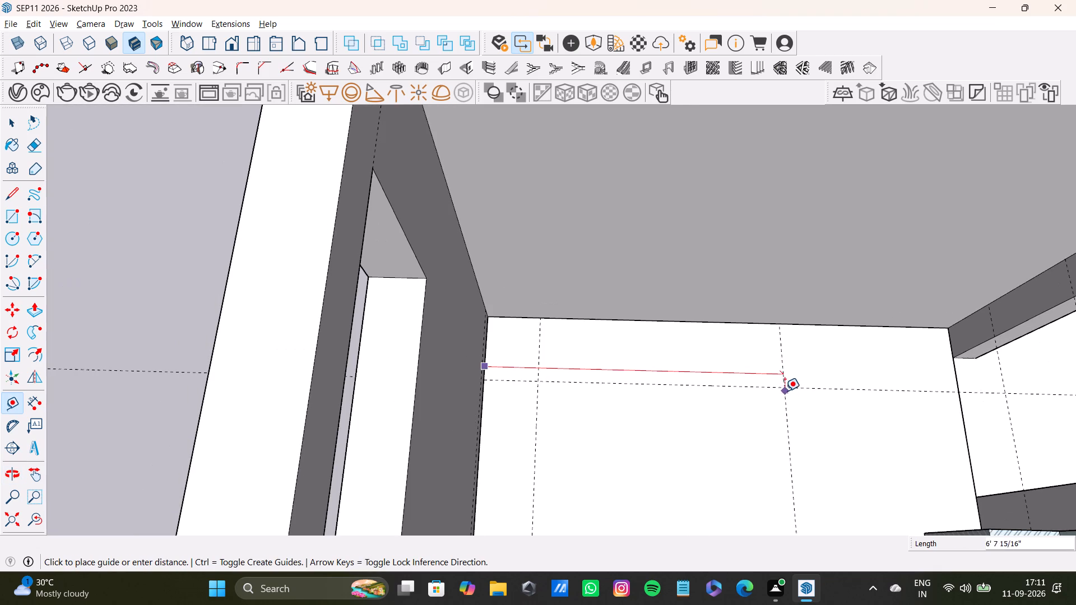
pyautogui.moveTo(794, 391); pyautogui.dragTo(642, 382, button='middle')
pyautogui.click(662, 353)
pyautogui.press('space')
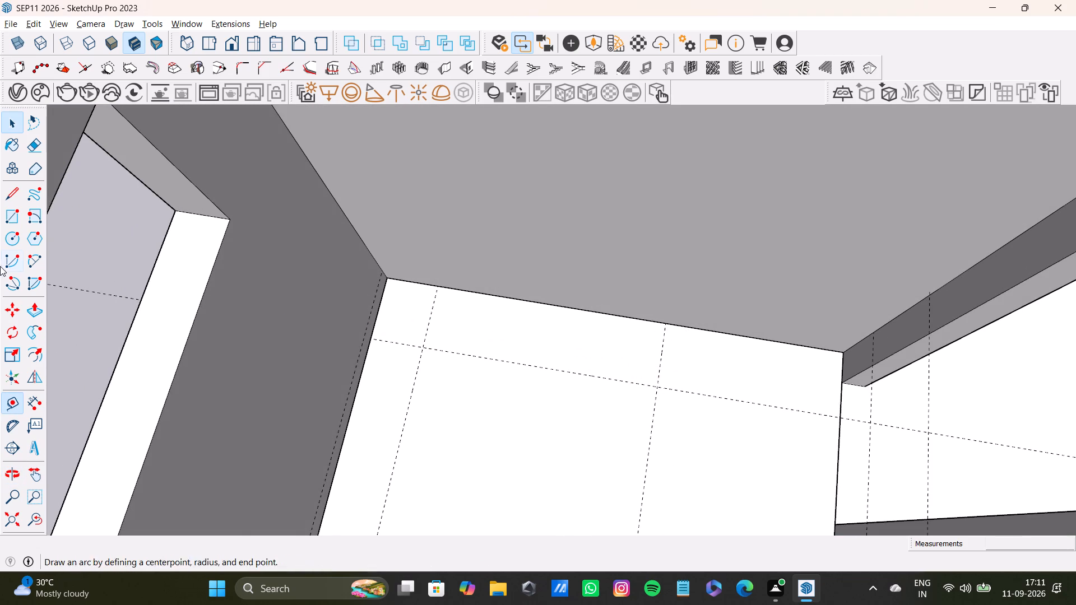
# Draw a floor rectangle in the corner, from the window wall to the far guide, filling the strip along the small room's wall.
pyautogui.click(16, 214)
pyautogui.scroll(7, 414, 339)
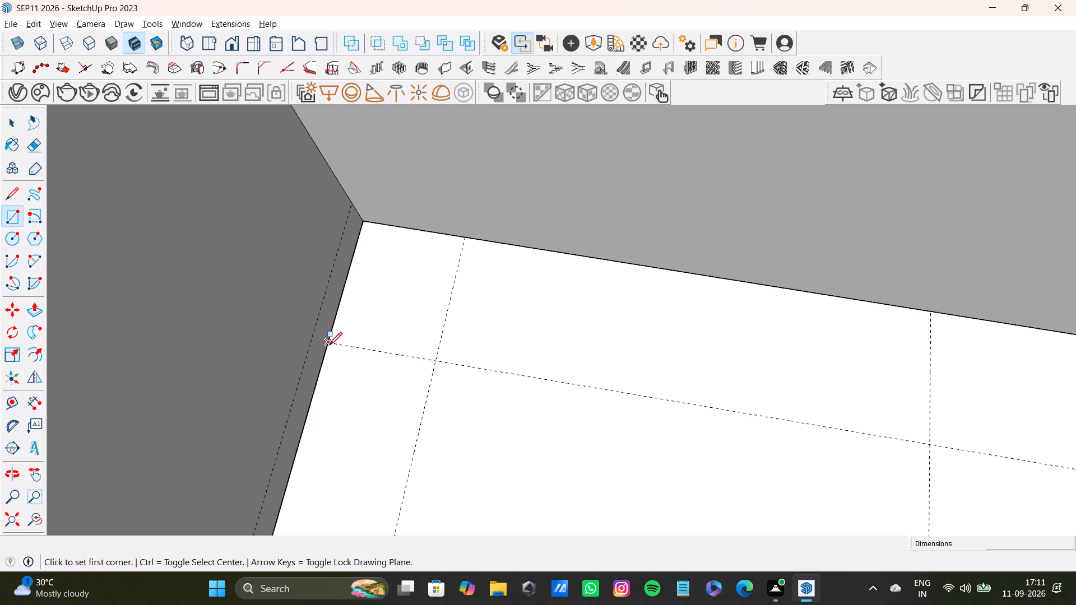
pyautogui.click(329, 345)
pyautogui.scroll(-2, 910, 348)
pyautogui.keyDown('shift'); pyautogui.moveTo(926, 356); pyautogui.dragTo(860, 364, button='middle'); pyautogui.keyUp('shift')
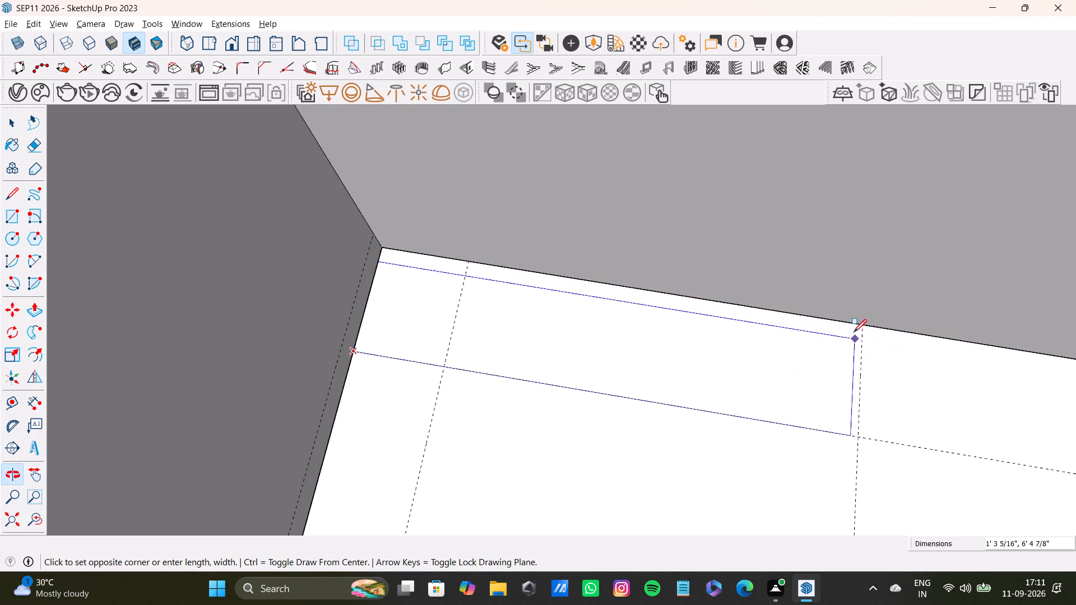
pyautogui.click(864, 327)
pyautogui.press('space')
# Pull the corner floor rectangle up about 2' 8 3/4" into a long block.
pyautogui.scroll(-13, 574, 345)
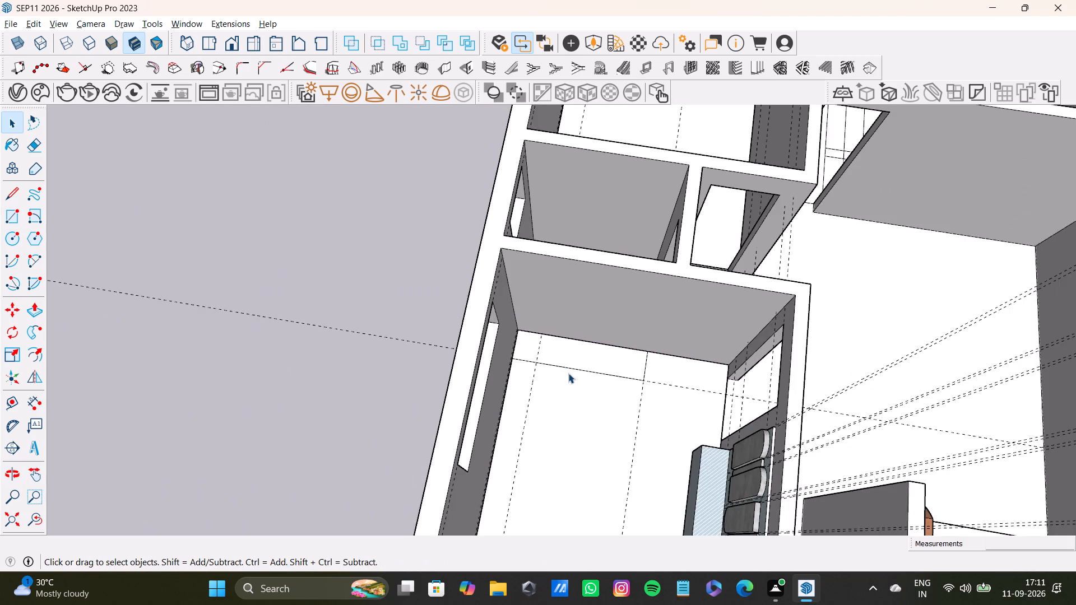
pyautogui.scroll(-5, 568, 373)
pyautogui.scroll(3, 638, 388)
pyautogui.moveTo(614, 429); pyautogui.dragTo(528, 348, button='middle')
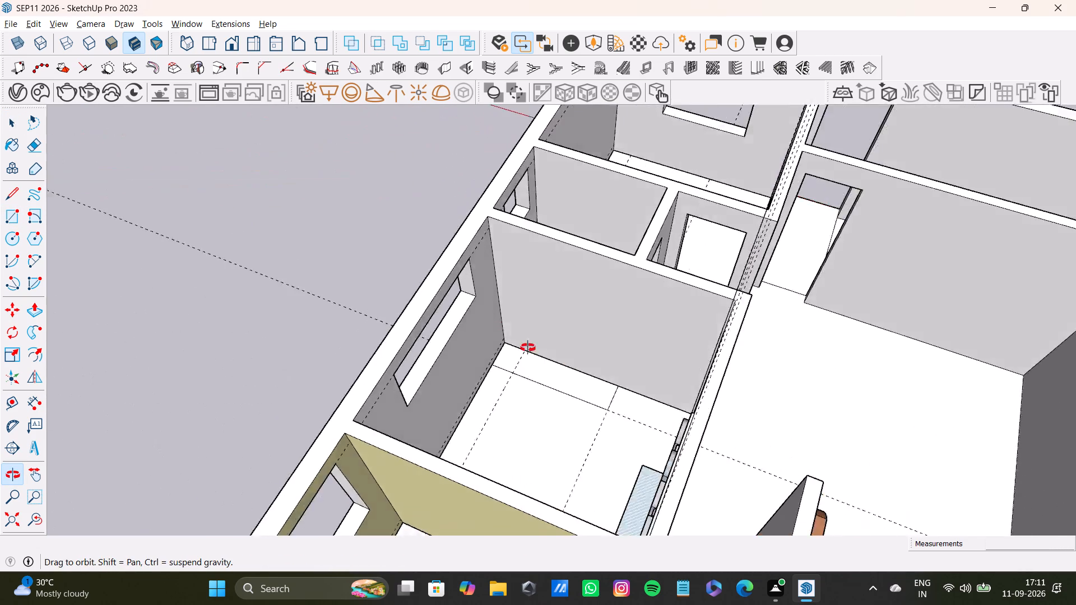
pyautogui.moveTo(528, 348); pyautogui.dragTo(391, 391, button='middle')
pyautogui.scroll(9, 446, 328)
pyautogui.click(577, 332)
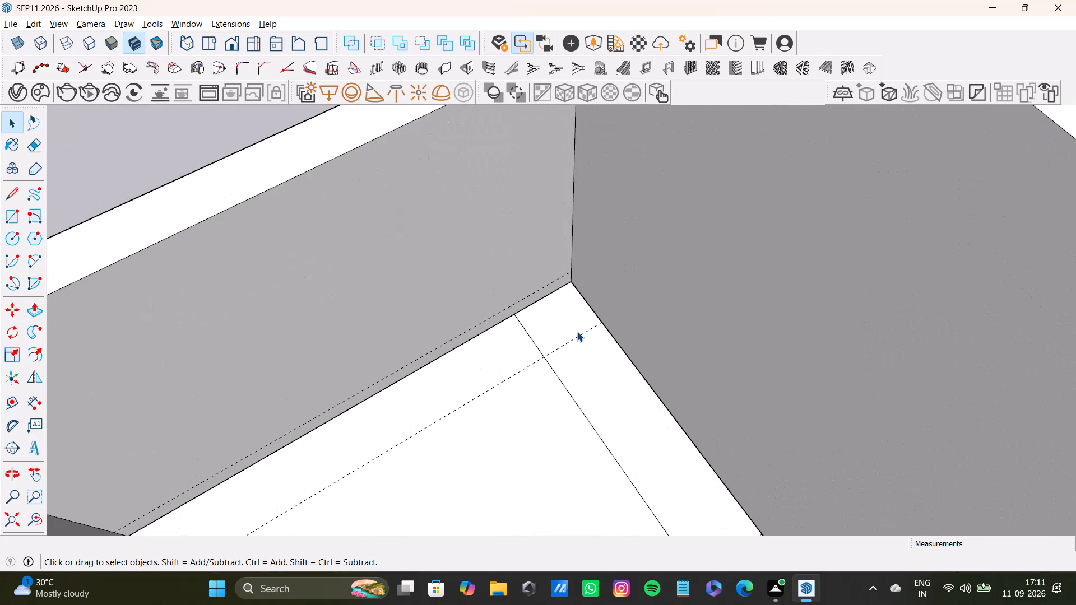
pyautogui.press('p')
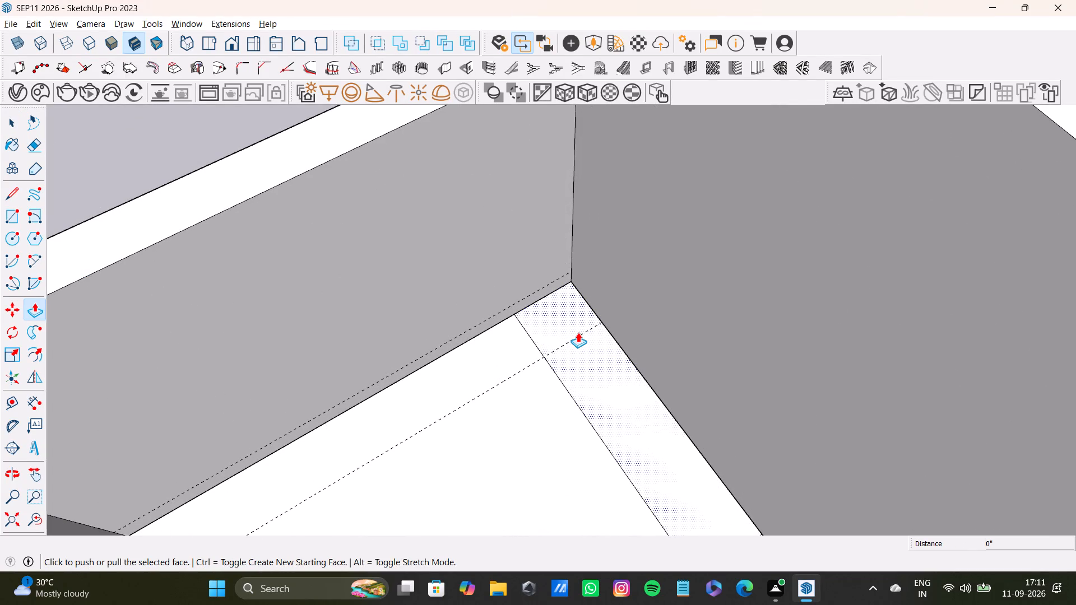
pyautogui.moveTo(578, 332); pyautogui.dragTo(591, 269)
pyautogui.scroll(-6, 574, 299)
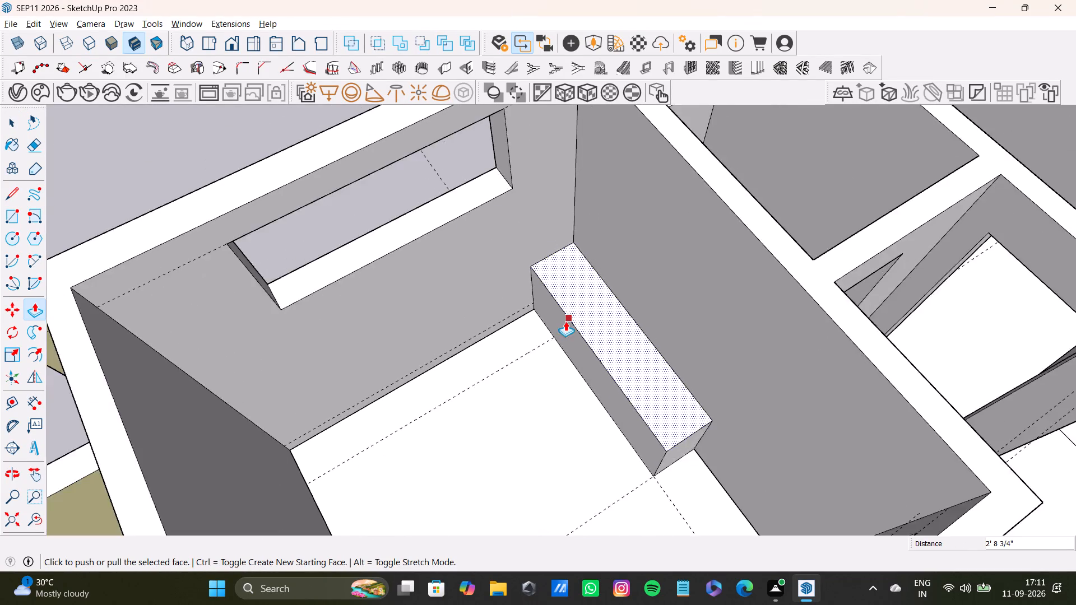
# Raise the block's top face by a further 6' 5" or so to make a tall wardrobe-like volume.
pyautogui.scroll(-7, 565, 321)
pyautogui.moveTo(562, 337); pyautogui.dragTo(750, 299, button='middle')
pyautogui.scroll(2, 572, 339)
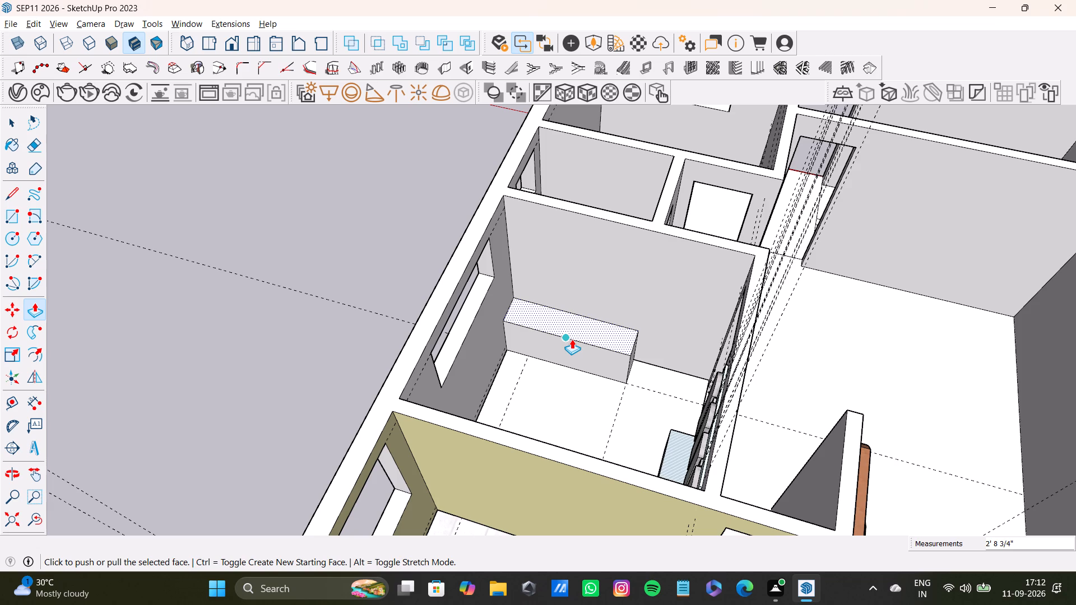
pyautogui.moveTo(582, 325); pyautogui.dragTo(572, 291)
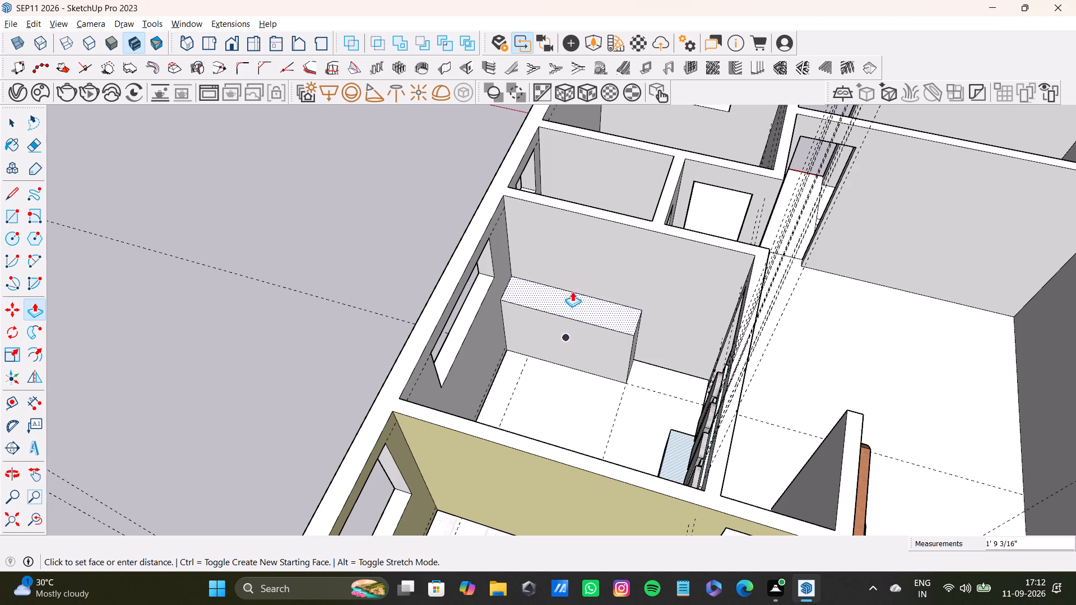
pyautogui.moveTo(572, 291); pyautogui.dragTo(551, 236)
pyautogui.moveTo(606, 328); pyautogui.dragTo(458, 304, button='middle')
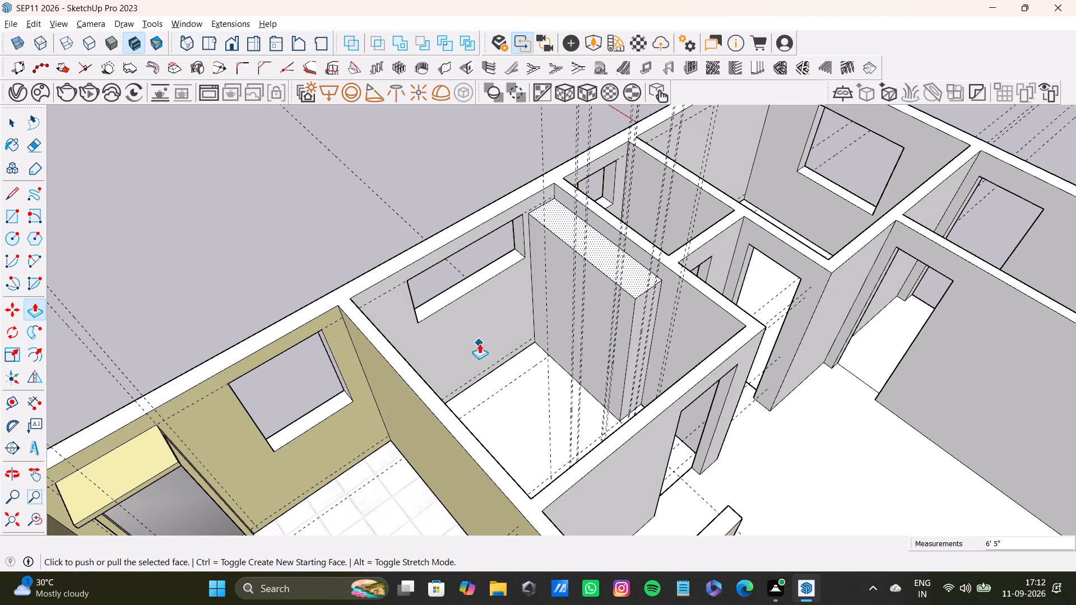
pyautogui.moveTo(479, 343); pyautogui.dragTo(713, 342, button='middle')
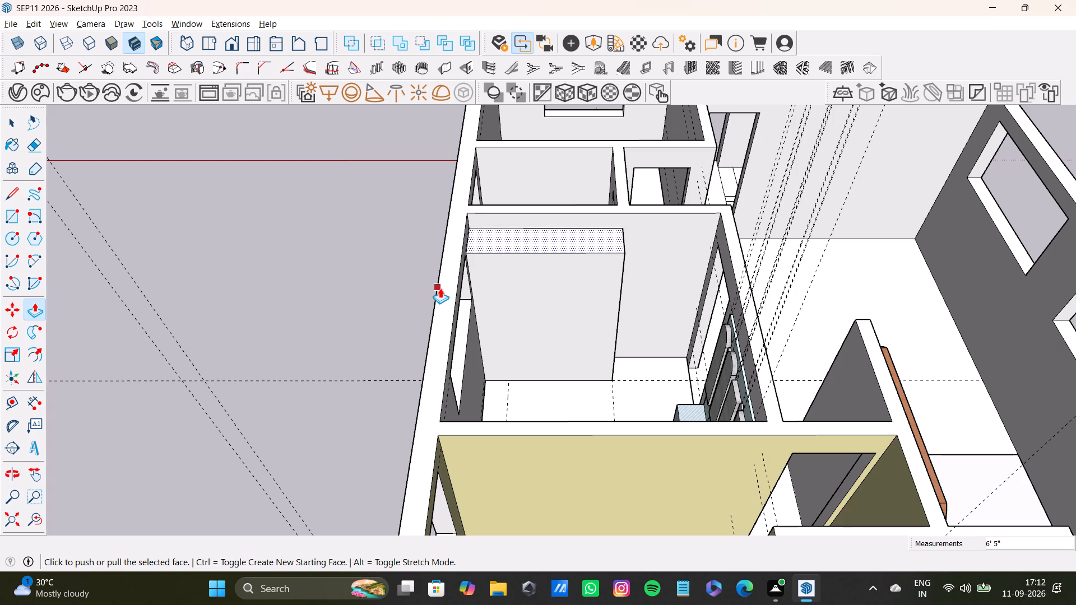
pyautogui.press('space')
# Narrow the room's window by pushing its jamb nearest the tall block inward about 2' 2 13/16".
pyautogui.scroll(3, 480, 302)
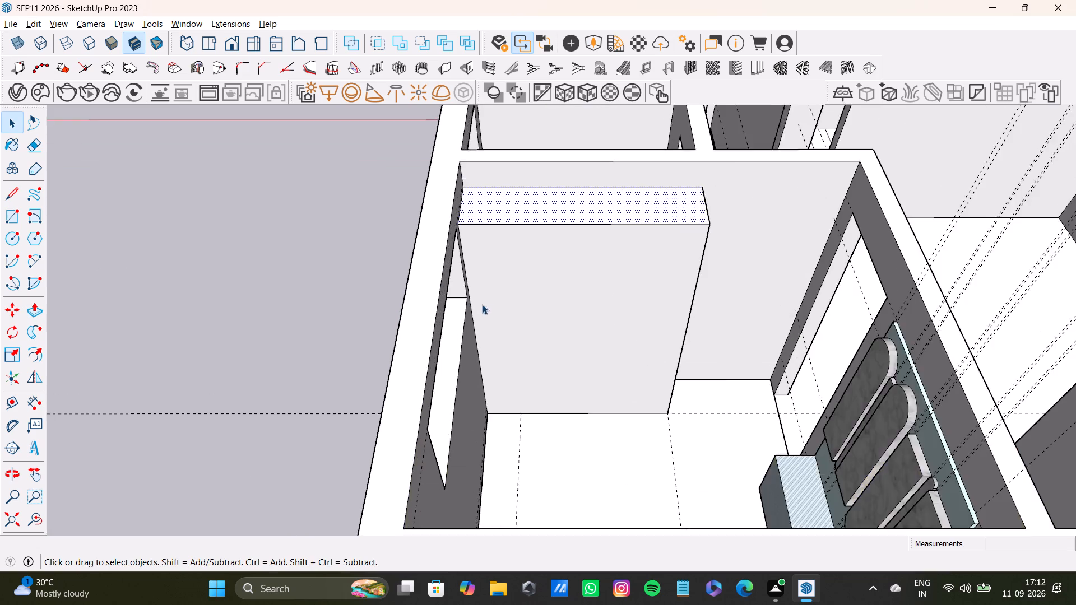
pyautogui.scroll(2, 482, 304)
pyautogui.moveTo(499, 305); pyautogui.dragTo(391, 296, button='middle')
pyautogui.scroll(3, 391, 244)
pyautogui.click(444, 222)
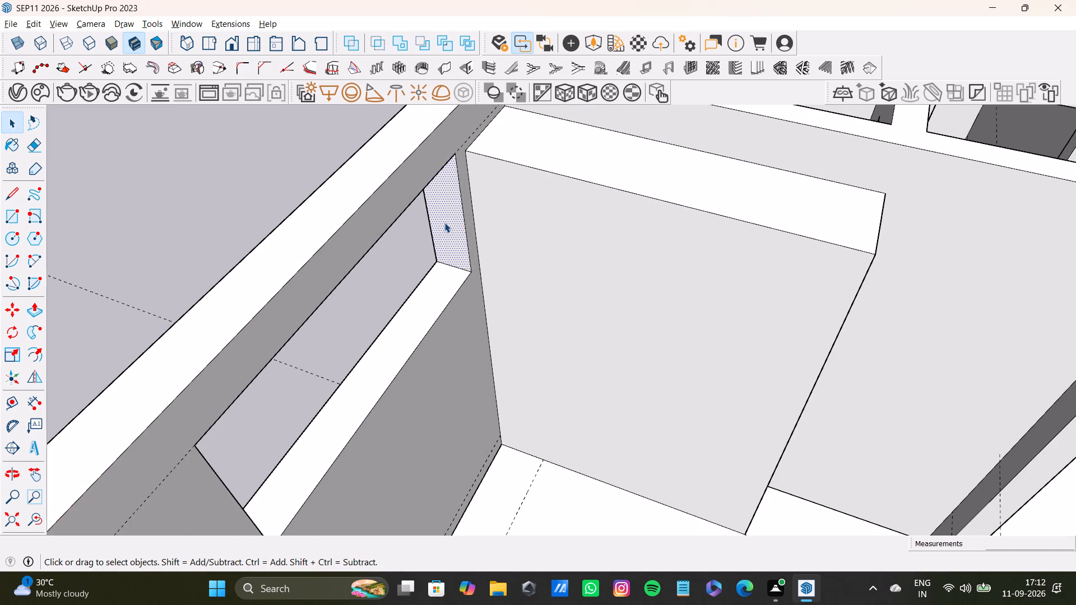
pyautogui.press('p')
pyautogui.moveTo(444, 222); pyautogui.dragTo(388, 281)
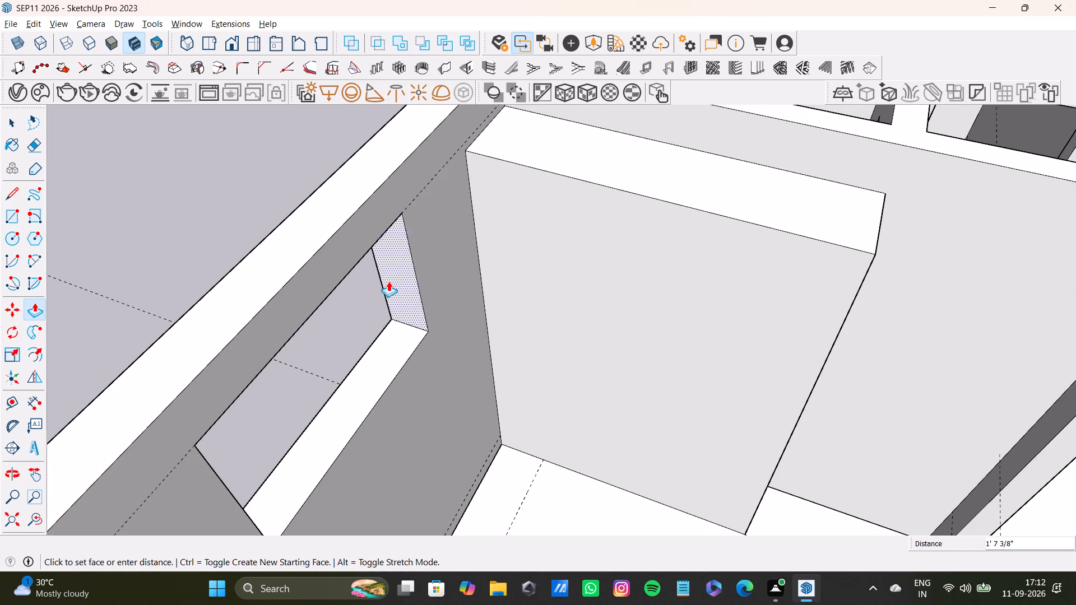
pyautogui.moveTo(388, 281); pyautogui.dragTo(372, 304)
# Lower the sill of the narrowed window by about 2' 13/16" with Push/Pull.
pyautogui.scroll(-9, 359, 311)
pyautogui.moveTo(400, 353); pyautogui.dragTo(48, 299, button='middle')
pyautogui.scroll(3, 330, 246)
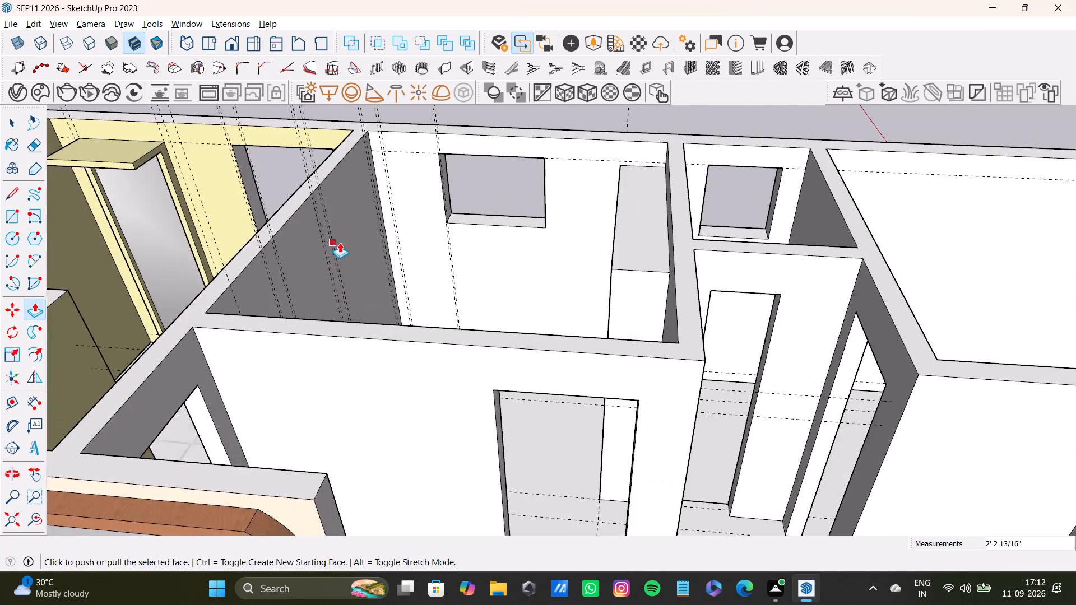
pyautogui.scroll(3, 340, 243)
pyautogui.moveTo(439, 203); pyautogui.dragTo(440, 237, button='middle')
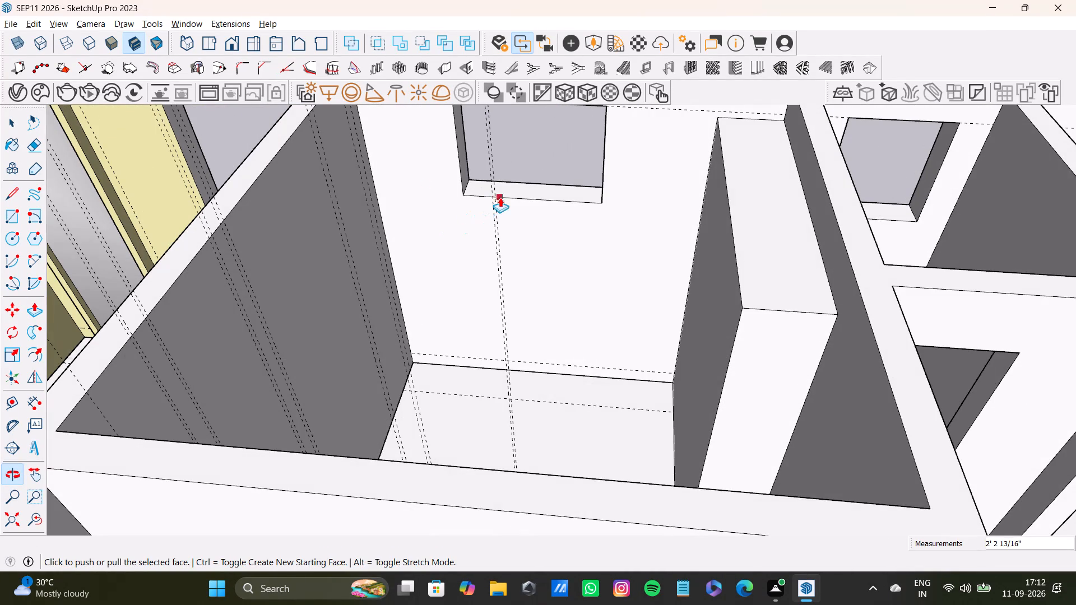
pyautogui.press('space')
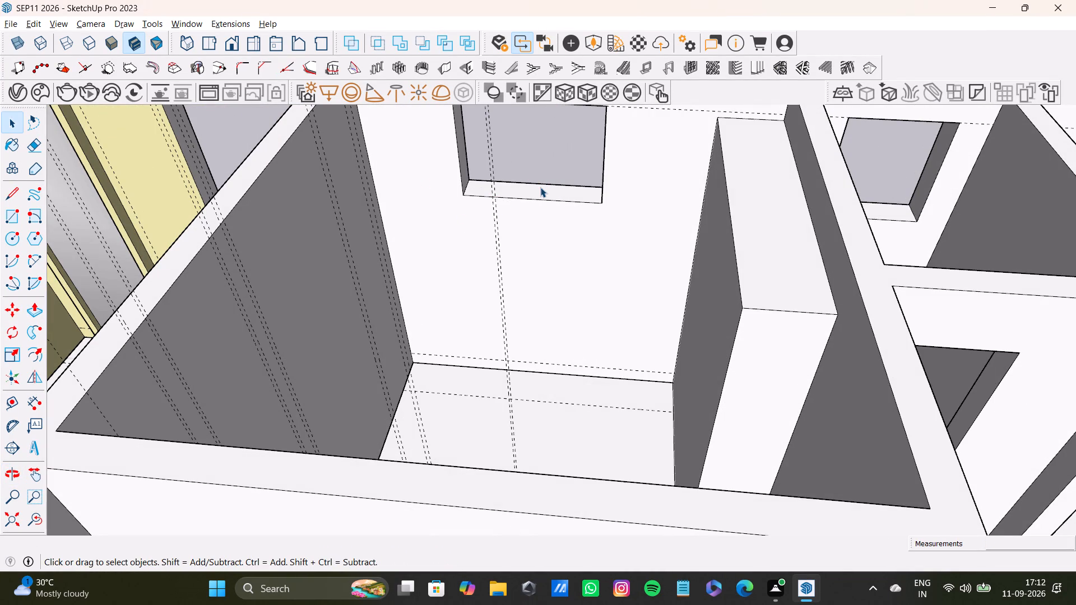
pyautogui.click(535, 187)
pyautogui.press('p')
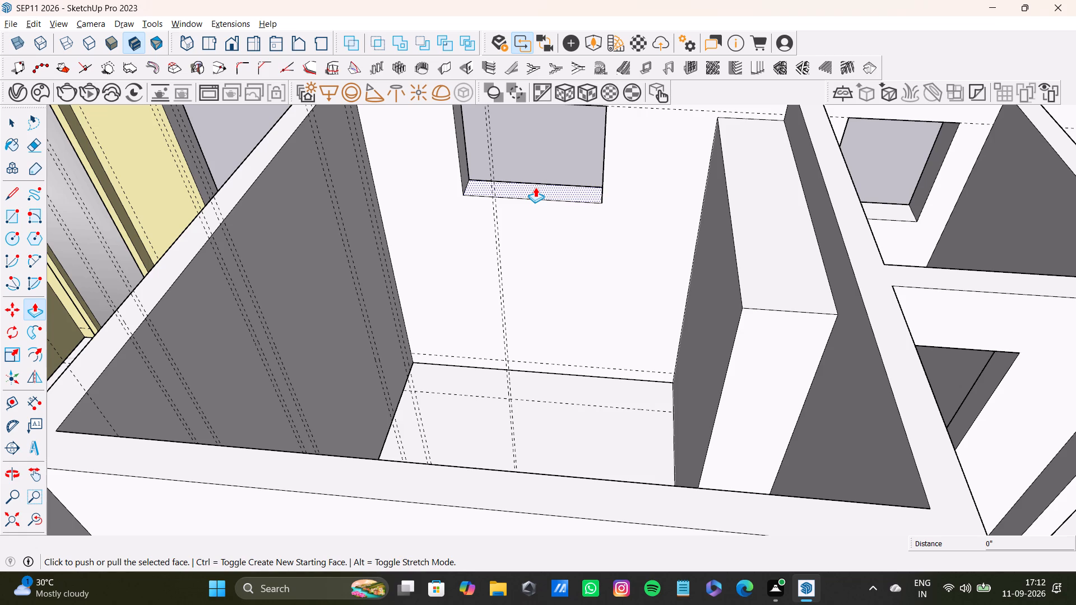
pyautogui.moveTo(535, 187); pyautogui.dragTo(539, 249)
pyautogui.scroll(-8, 537, 234)
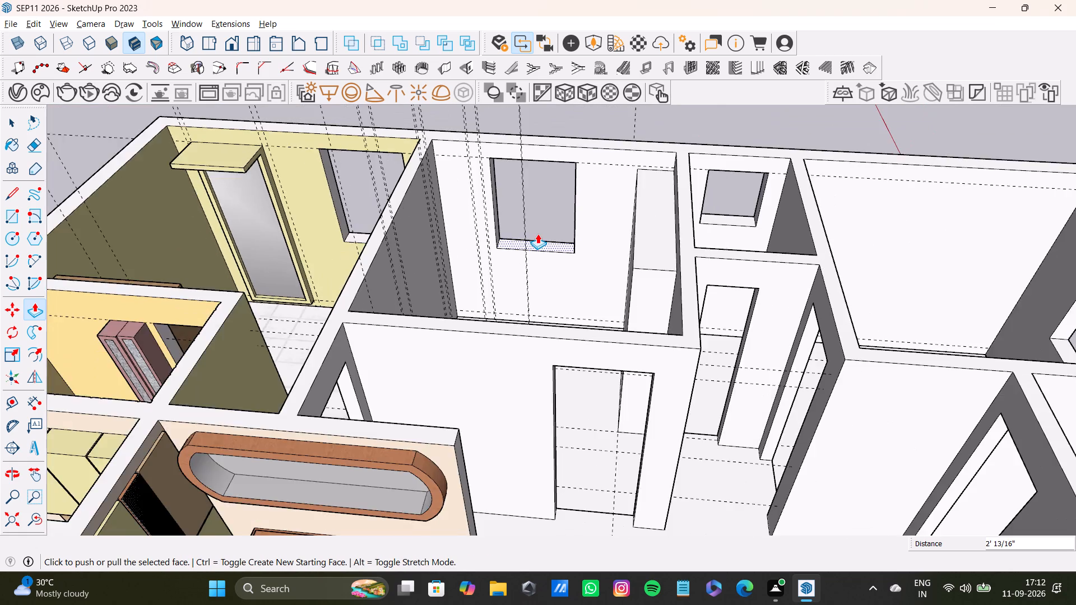
# Shift the same window's sill by a further 2 3/8" or so.
pyautogui.moveTo(537, 234); pyautogui.dragTo(617, 223, button='middle')
pyautogui.scroll(10, 409, 264)
pyautogui.moveTo(469, 274); pyautogui.dragTo(500, 266, button='middle')
pyautogui.scroll(-11, 439, 306)
pyautogui.moveTo(452, 296); pyautogui.dragTo(384, 308)
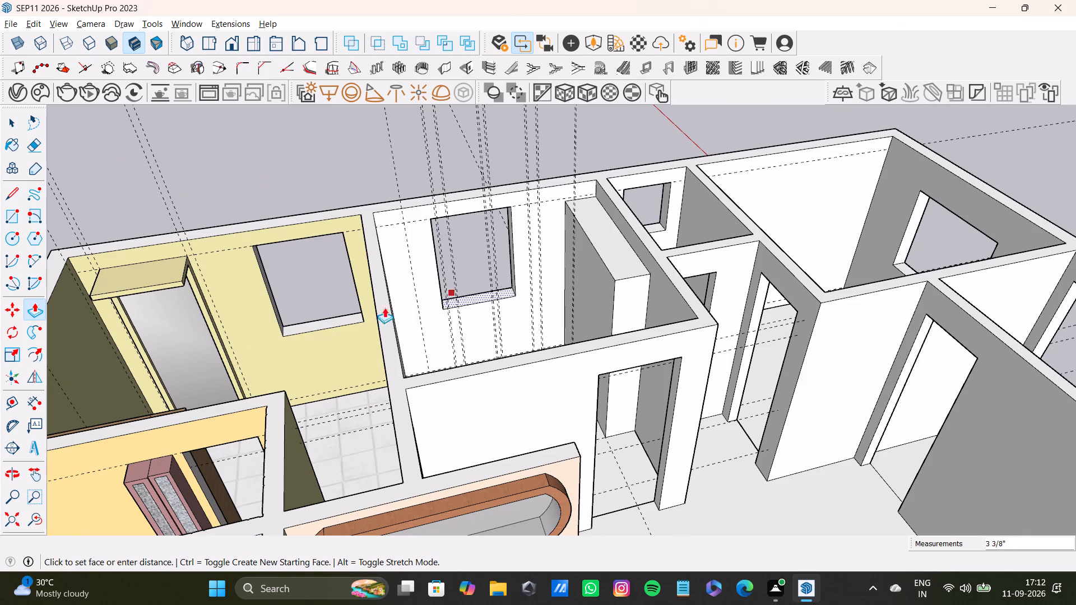
pyautogui.moveTo(384, 308); pyautogui.dragTo(353, 312)
# Examine the tall corner block and the resized window from several sides, along with the adjoining rooms.
pyautogui.scroll(-4, 447, 299)
pyautogui.moveTo(470, 285); pyautogui.dragTo(670, 292, button='middle')
pyautogui.scroll(5, 486, 351)
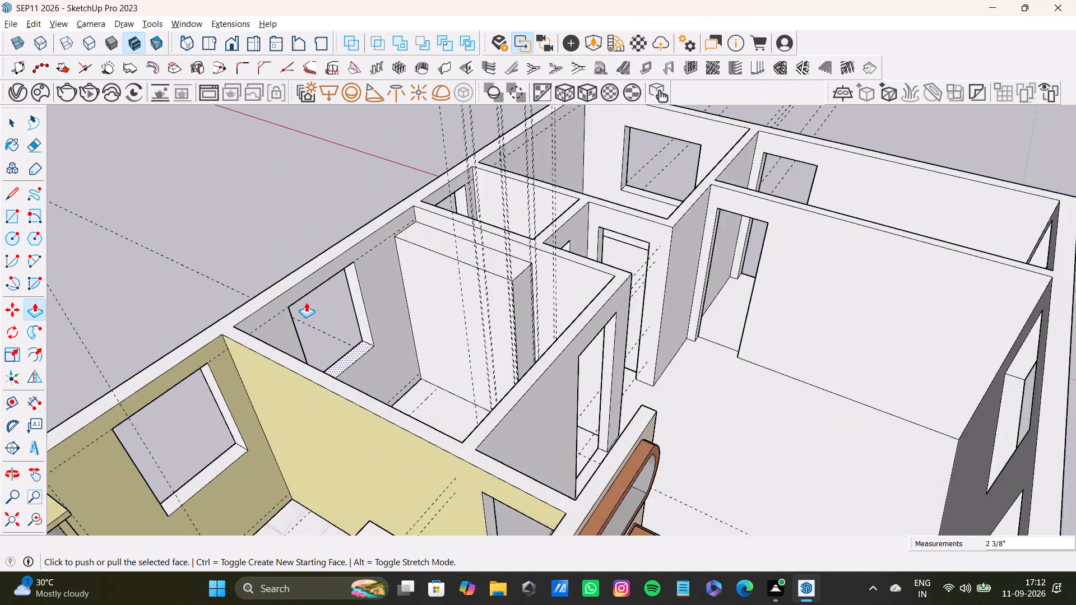
pyautogui.scroll(5, 306, 302)
pyautogui.moveTo(384, 291); pyautogui.dragTo(103, 336, button='middle')
pyautogui.scroll(-7, 355, 271)
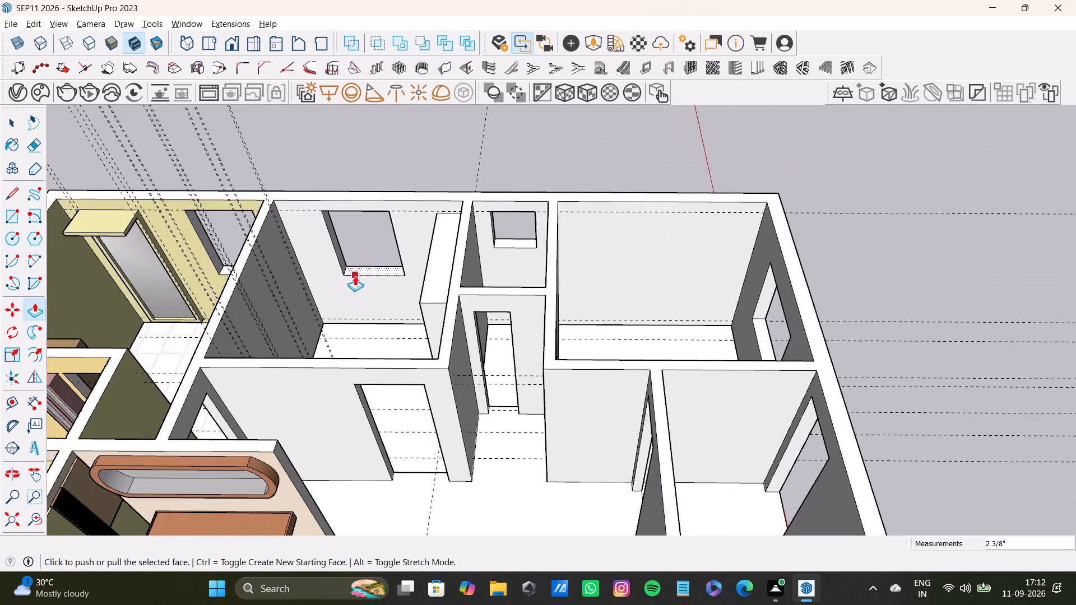
pyautogui.moveTo(355, 276); pyautogui.dragTo(586, 281, button='middle')
pyautogui.scroll(-8, 414, 355)
pyautogui.moveTo(390, 367); pyautogui.dragTo(550, 331, button='middle')
pyautogui.scroll(2, 437, 427)
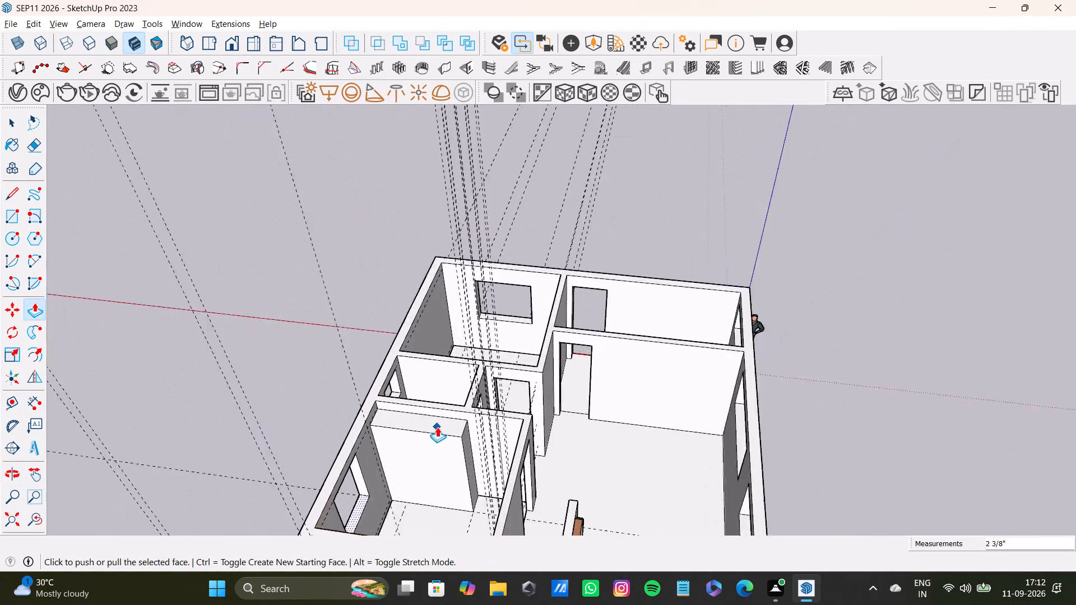
pyautogui.scroll(7, 437, 427)
pyautogui.scroll(-8, 418, 449)
pyautogui.moveTo(410, 450); pyautogui.dragTo(455, 519, button='middle')
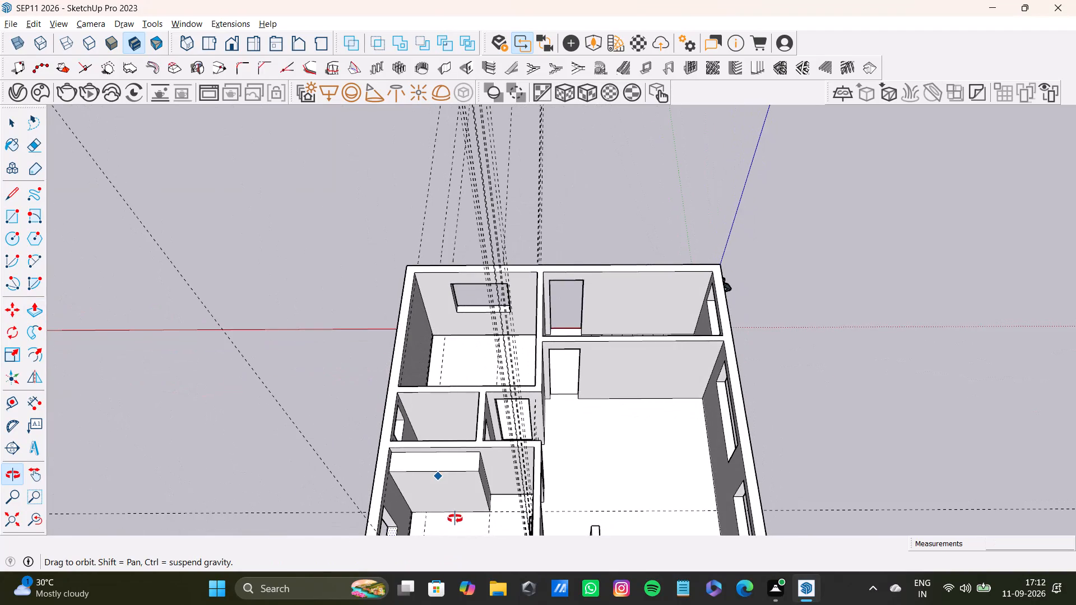
pyautogui.moveTo(455, 519); pyautogui.dragTo(428, 534, button='middle')
pyautogui.scroll(-4, 397, 483)
pyautogui.scroll(2, 401, 481)
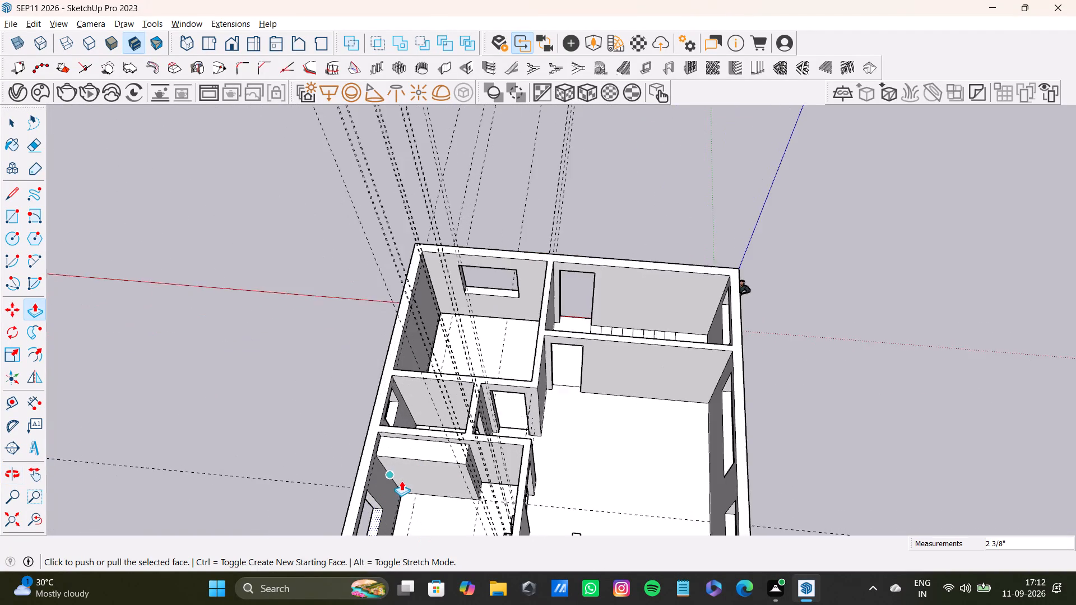
pyautogui.scroll(9, 401, 481)
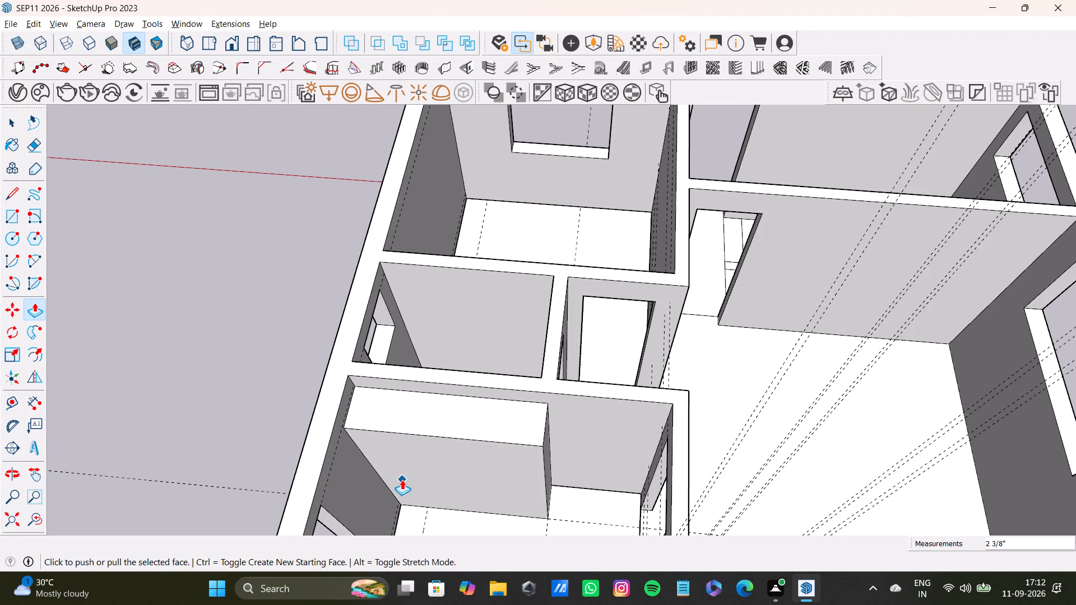
pyautogui.keyDown('shift'); pyautogui.moveTo(402, 480); pyautogui.dragTo(421, 302, button='middle'); pyautogui.keyUp('shift')
pyautogui.scroll(3, 419, 376)
pyautogui.keyDown('shift'); pyautogui.moveTo(444, 312); pyautogui.dragTo(450, 443, button='middle'); pyautogui.keyUp('shift')
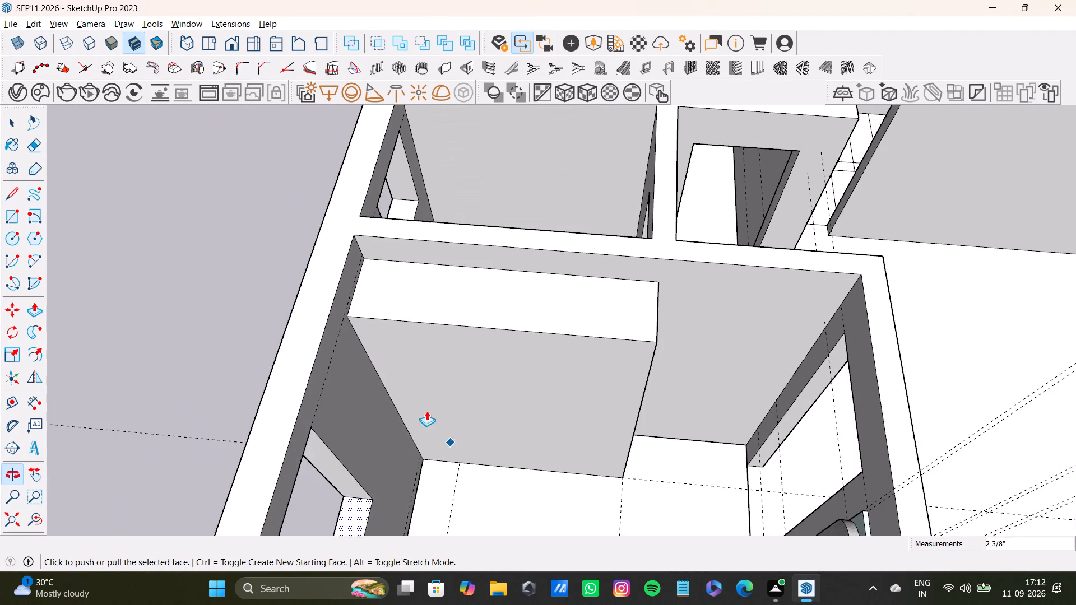
pyautogui.scroll(5, 337, 294)
pyautogui.press('space')
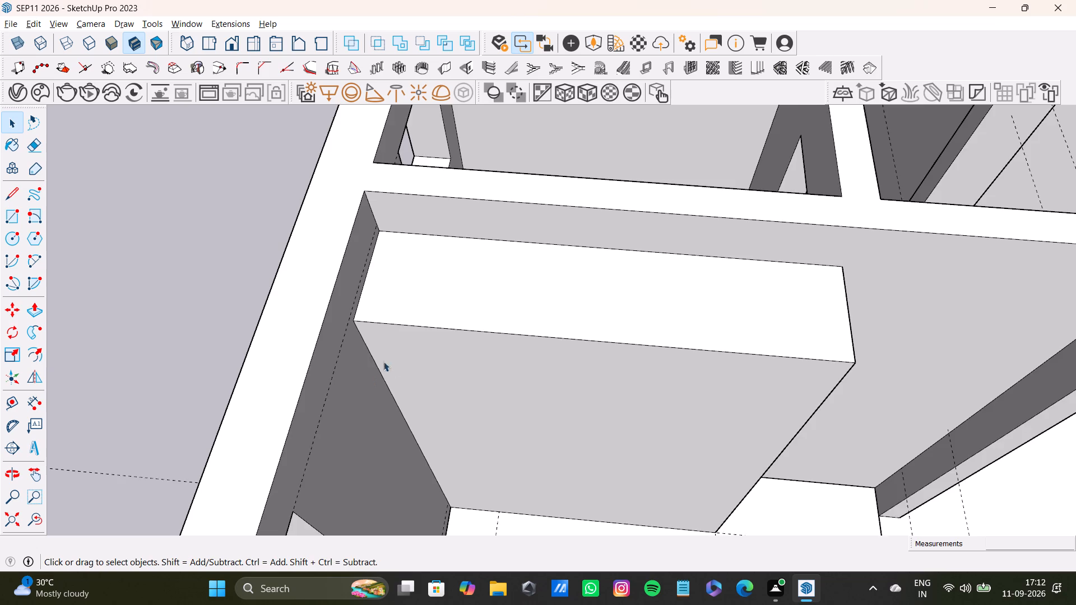
# Place guides on the tall block's front face: one just inside the wall-side edge, one about 3 5/16" from the free edge, one about 6" above the base.
pyautogui.scroll(1, 377, 362)
pyautogui.press('t')
pyautogui.scroll(3, 376, 393)
pyautogui.click(398, 401)
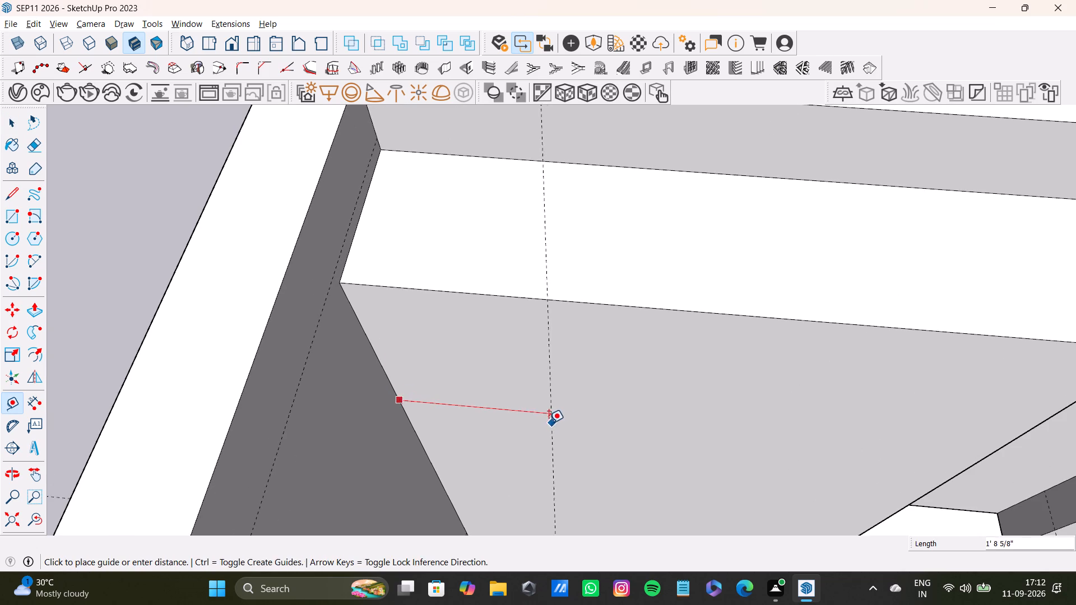
pyautogui.scroll(-2, 544, 424)
pyautogui.moveTo(522, 434); pyautogui.dragTo(477, 379, button='middle')
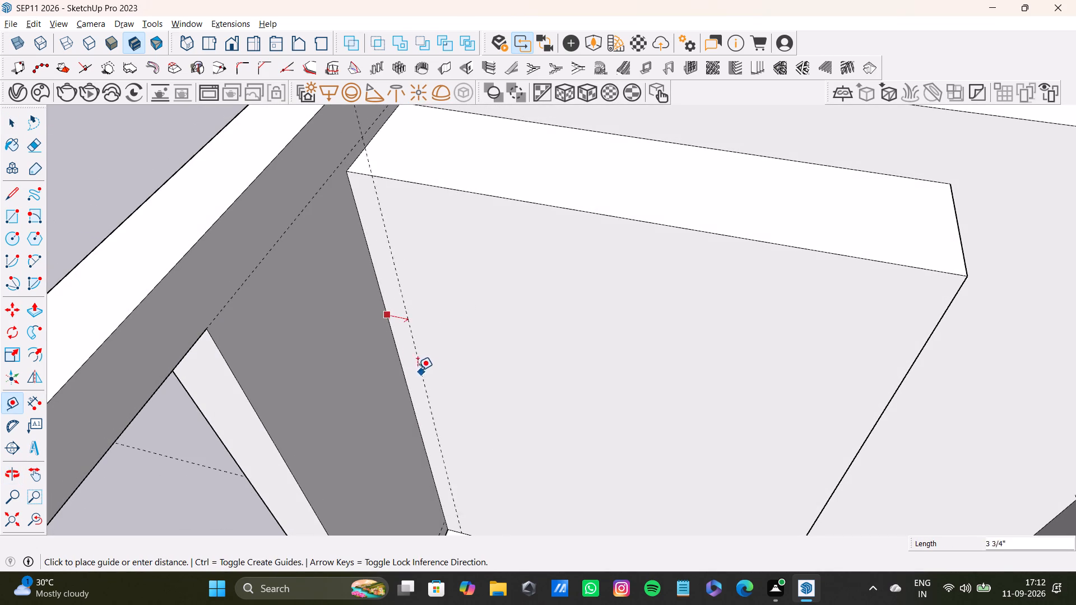
pyautogui.click(410, 356)
pyautogui.scroll(-3, 474, 359)
pyautogui.keyDown('shift'); pyautogui.moveTo(520, 362); pyautogui.dragTo(470, 311, button='middle'); pyautogui.keyUp('shift')
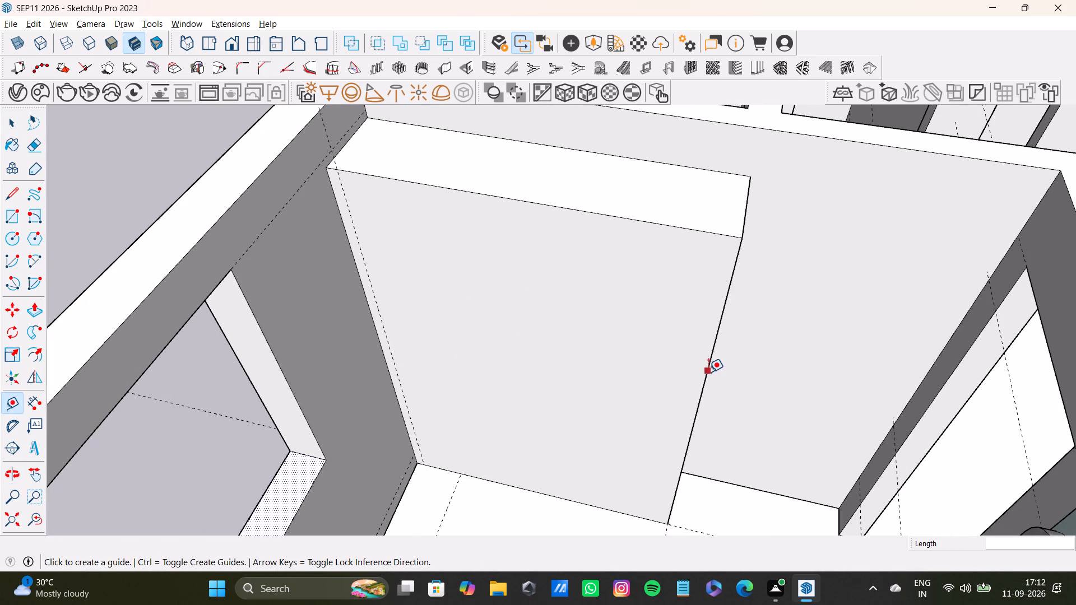
pyautogui.moveTo(709, 372); pyautogui.dragTo(698, 372)
pyautogui.click(692, 369)
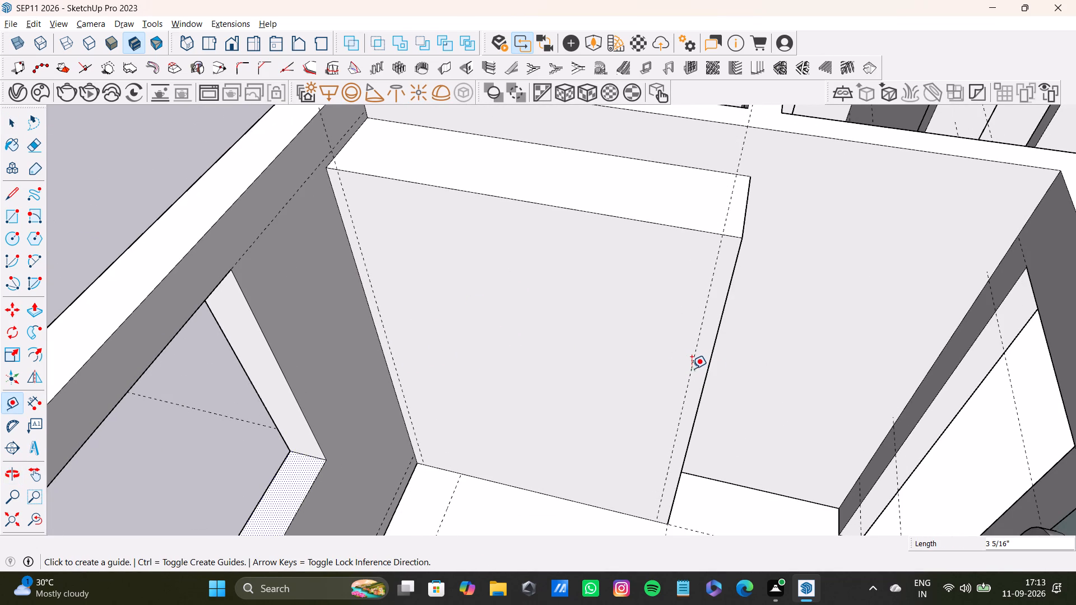
pyautogui.click(469, 476)
pyautogui.click(429, 457)
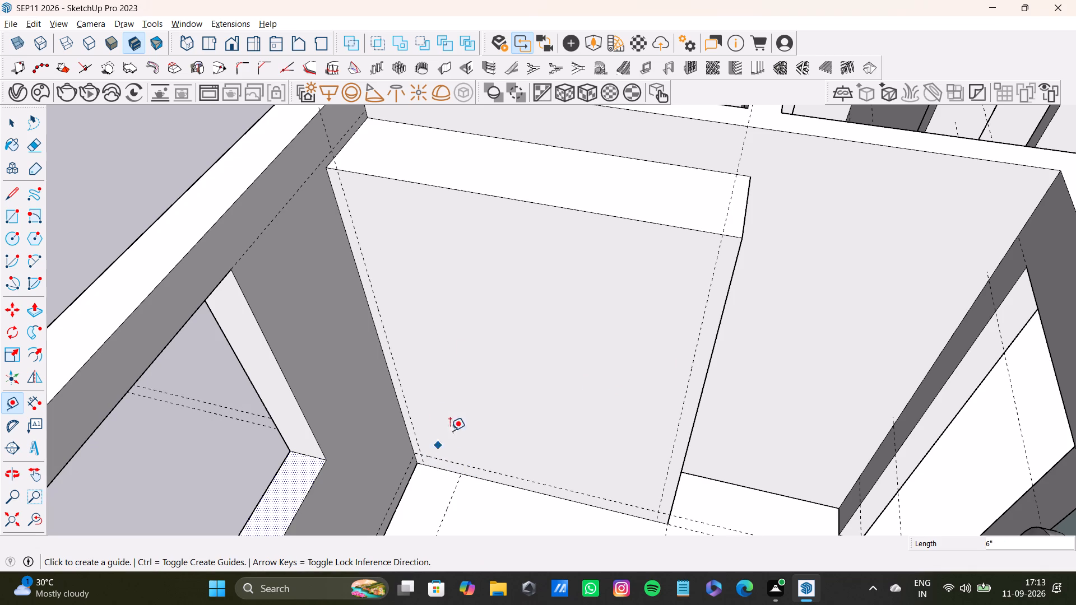
# Add a horizontal guide about 4 7/16" below the top edge of the block's front face.
pyautogui.scroll(-4, 461, 408)
pyautogui.keyDown('shift'); pyautogui.moveTo(464, 381); pyautogui.dragTo(464, 468, button='middle'); pyautogui.keyUp('shift')
pyautogui.scroll(1, 451, 439)
pyautogui.moveTo(450, 437); pyautogui.dragTo(519, 359, button='middle')
pyautogui.scroll(3, 460, 283)
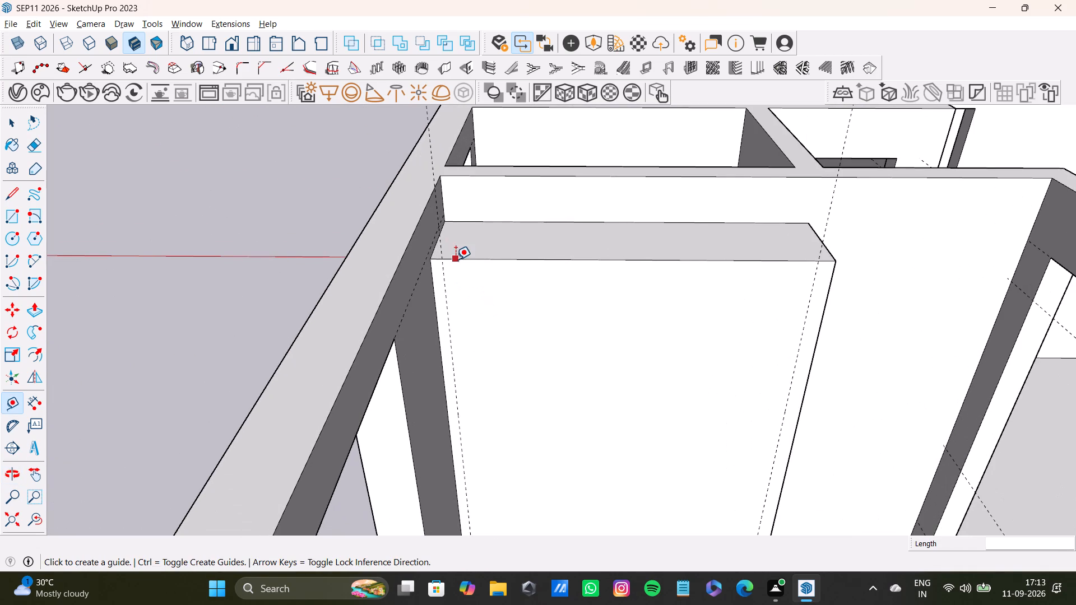
pyautogui.click(456, 259)
pyautogui.moveTo(515, 284); pyautogui.dragTo(480, 295, button='middle')
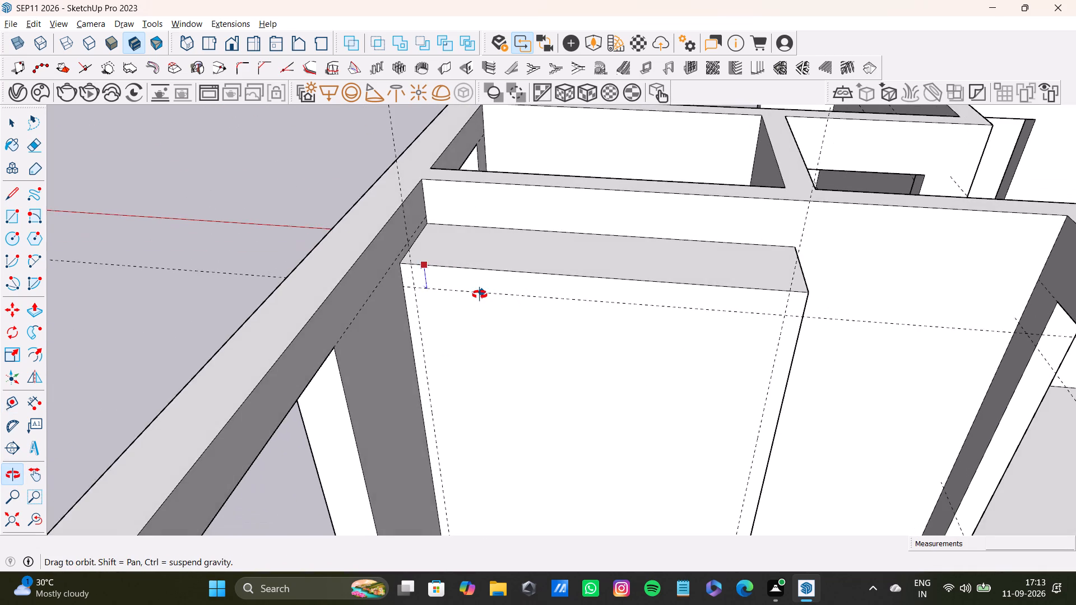
pyautogui.moveTo(480, 295); pyautogui.dragTo(458, 296, button='middle')
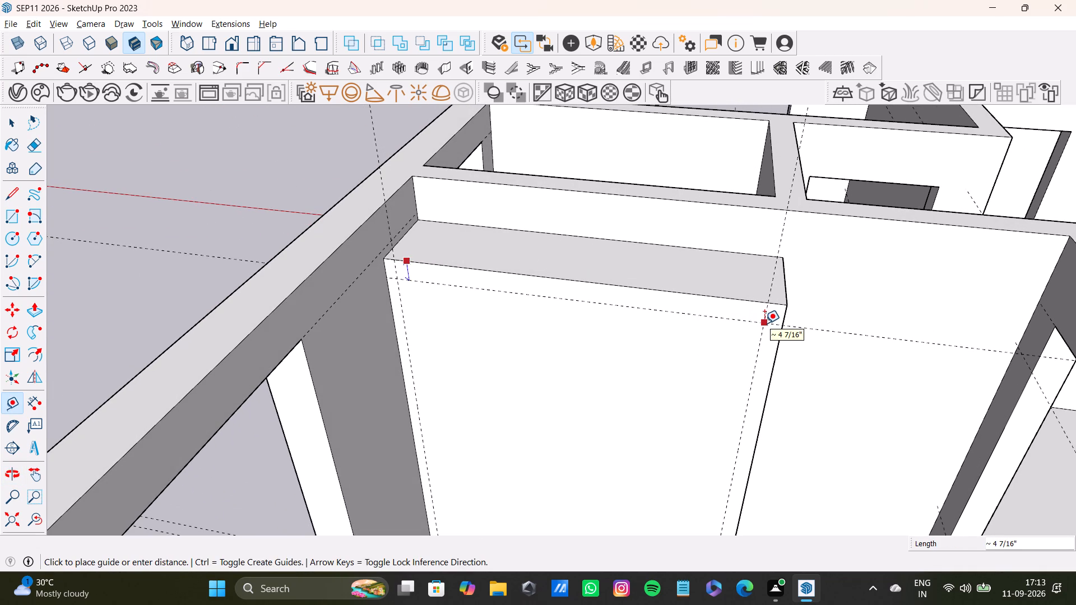
pyautogui.click(764, 323)
# Place a vertical guide on the block's front face about 2' 3/4" in from the wall-side margin guide.
pyautogui.scroll(-11, 586, 367)
pyautogui.moveTo(521, 361); pyautogui.dragTo(602, 482, button='middle')
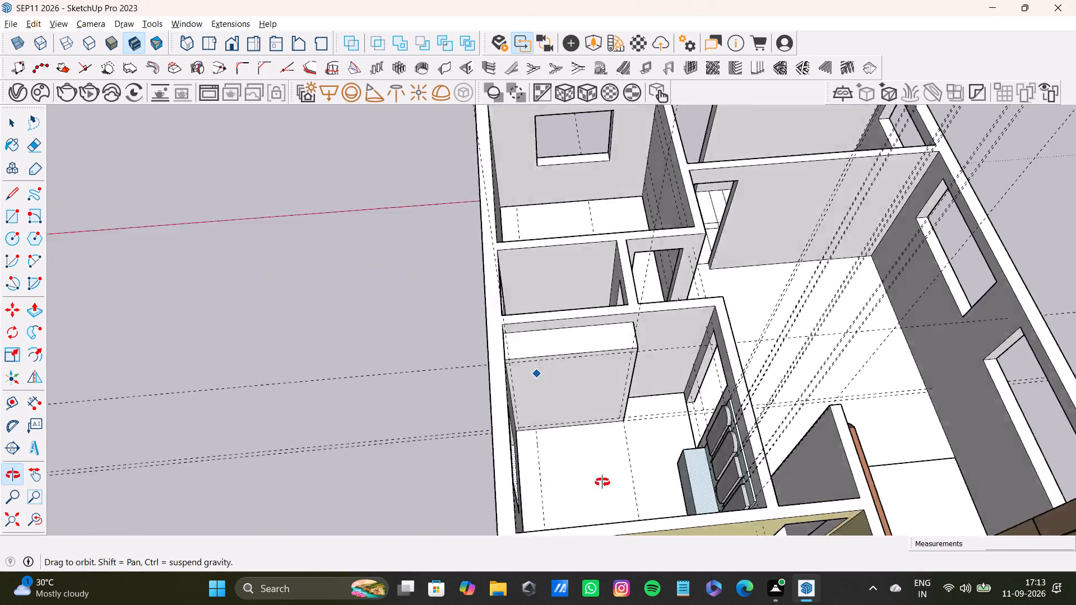
pyautogui.moveTo(602, 482); pyautogui.dragTo(507, 302, button='middle')
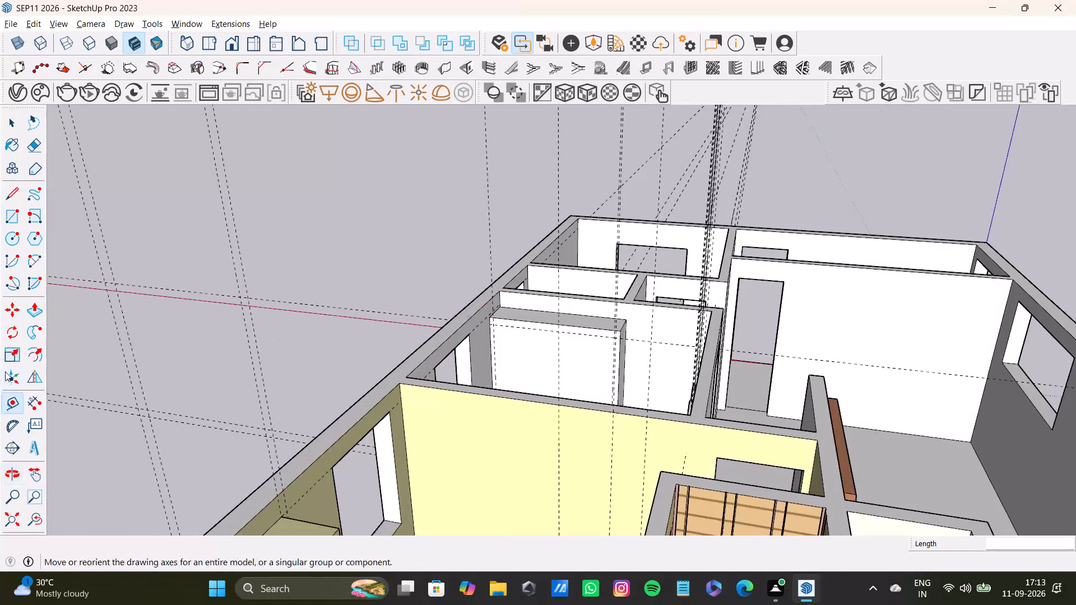
pyautogui.click(13, 407)
pyautogui.scroll(6, 500, 363)
pyautogui.click(493, 373)
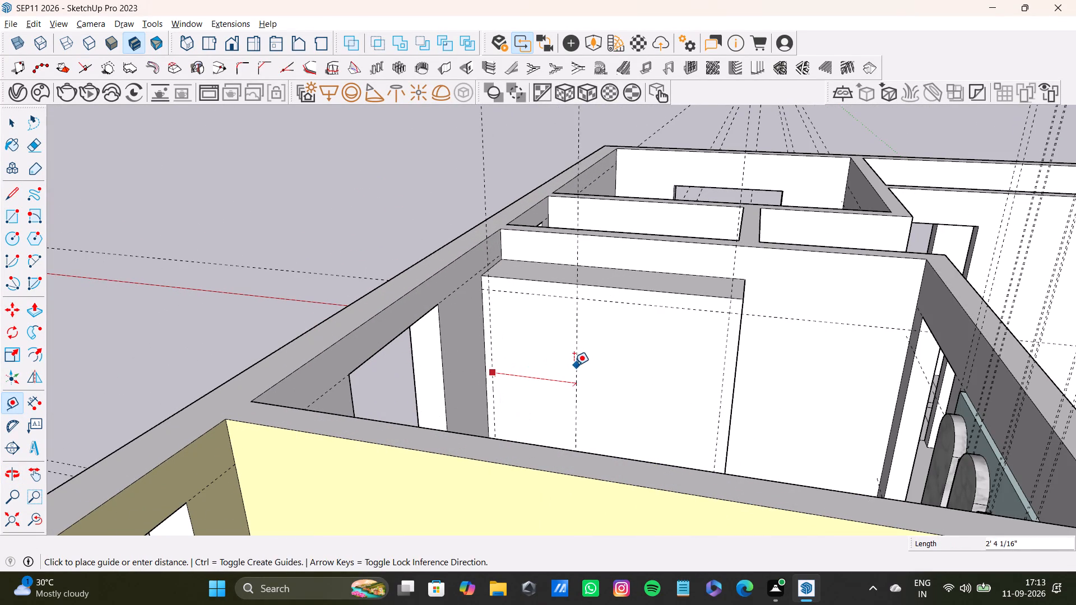
pyautogui.moveTo(574, 365); pyautogui.dragTo(624, 440, button='middle')
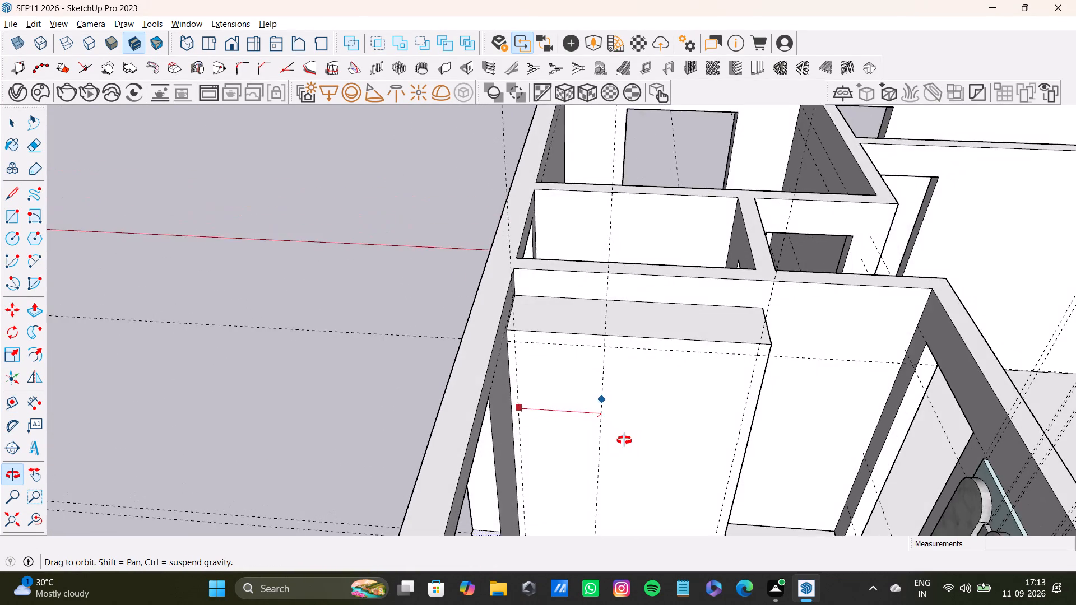
pyautogui.moveTo(624, 440); pyautogui.dragTo(565, 430, button='middle')
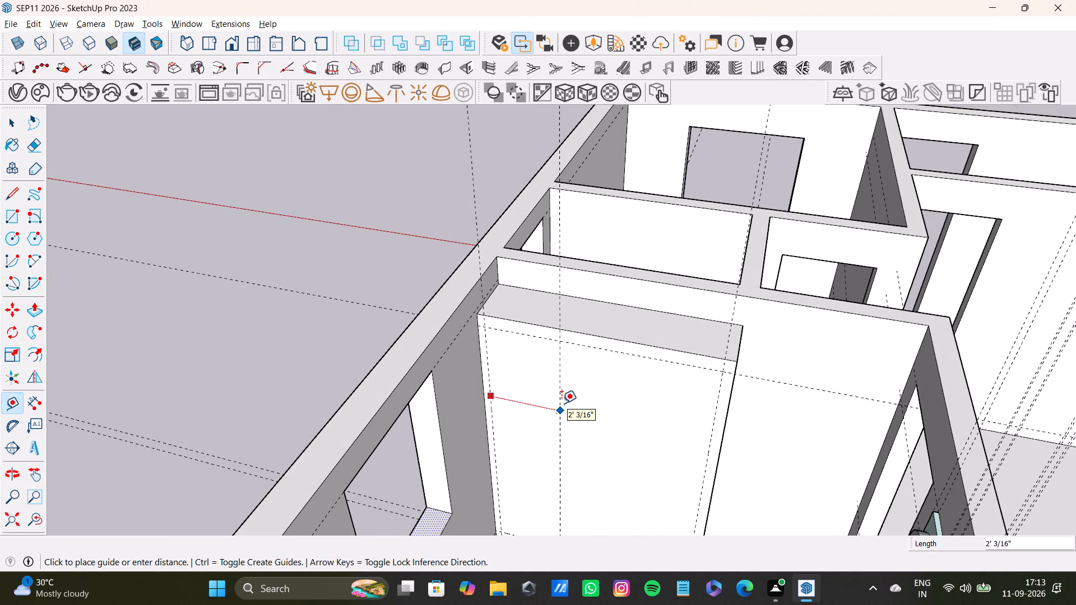
pyautogui.scroll(-2, 559, 390)
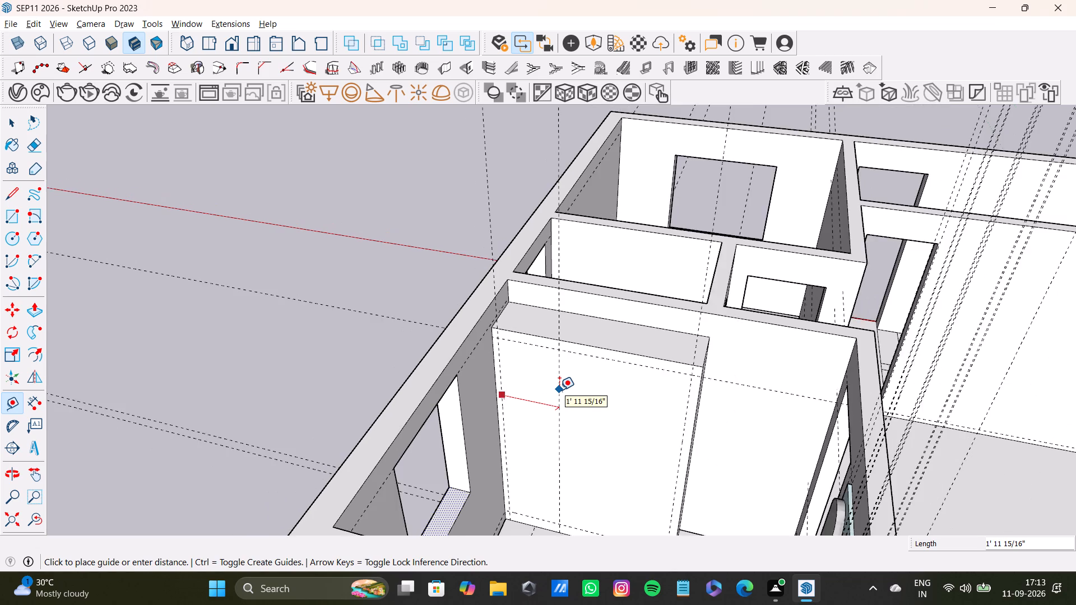
pyautogui.scroll(-3, 559, 390)
pyautogui.moveTo(558, 400); pyautogui.dragTo(592, 414, button='middle')
pyautogui.scroll(4, 579, 402)
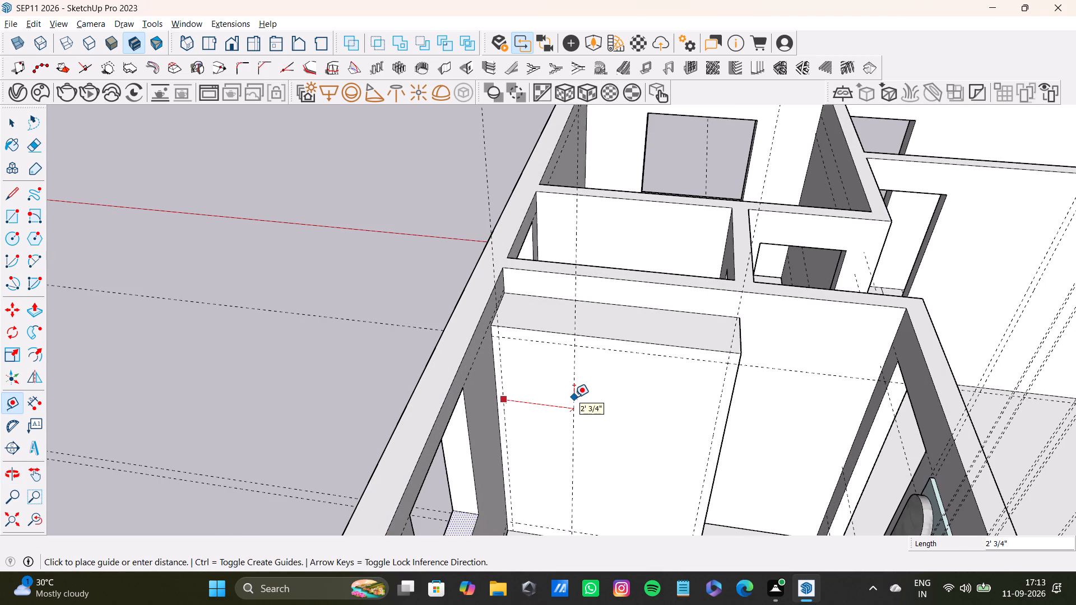
pyautogui.click(574, 397)
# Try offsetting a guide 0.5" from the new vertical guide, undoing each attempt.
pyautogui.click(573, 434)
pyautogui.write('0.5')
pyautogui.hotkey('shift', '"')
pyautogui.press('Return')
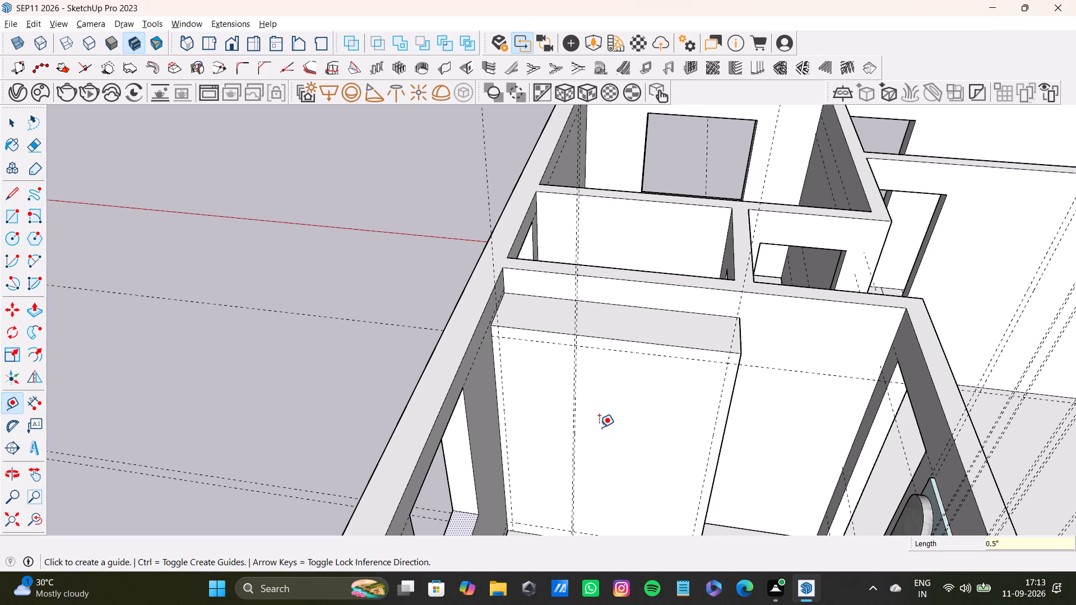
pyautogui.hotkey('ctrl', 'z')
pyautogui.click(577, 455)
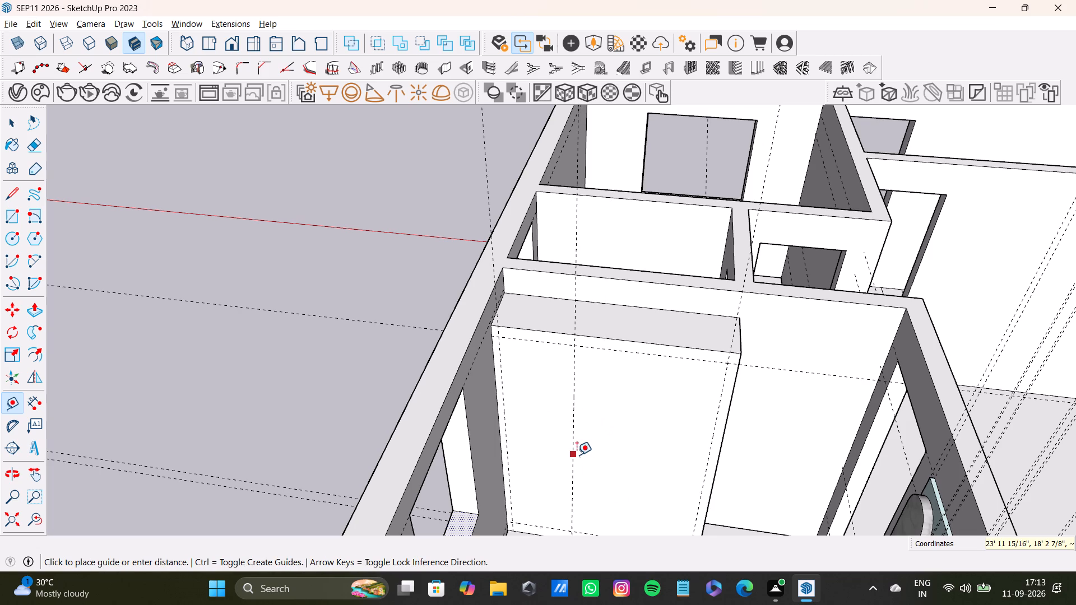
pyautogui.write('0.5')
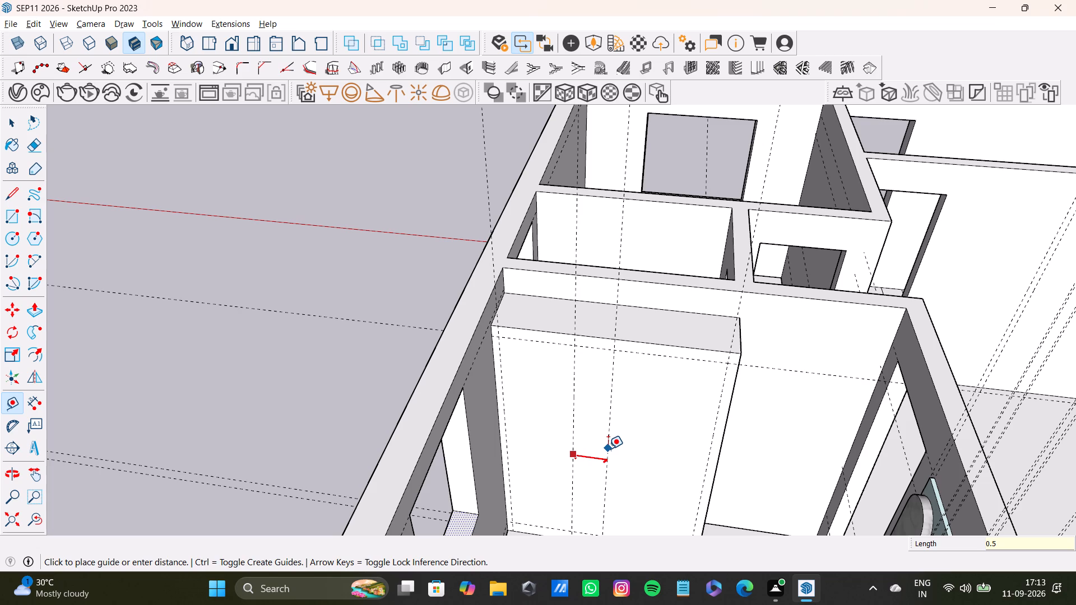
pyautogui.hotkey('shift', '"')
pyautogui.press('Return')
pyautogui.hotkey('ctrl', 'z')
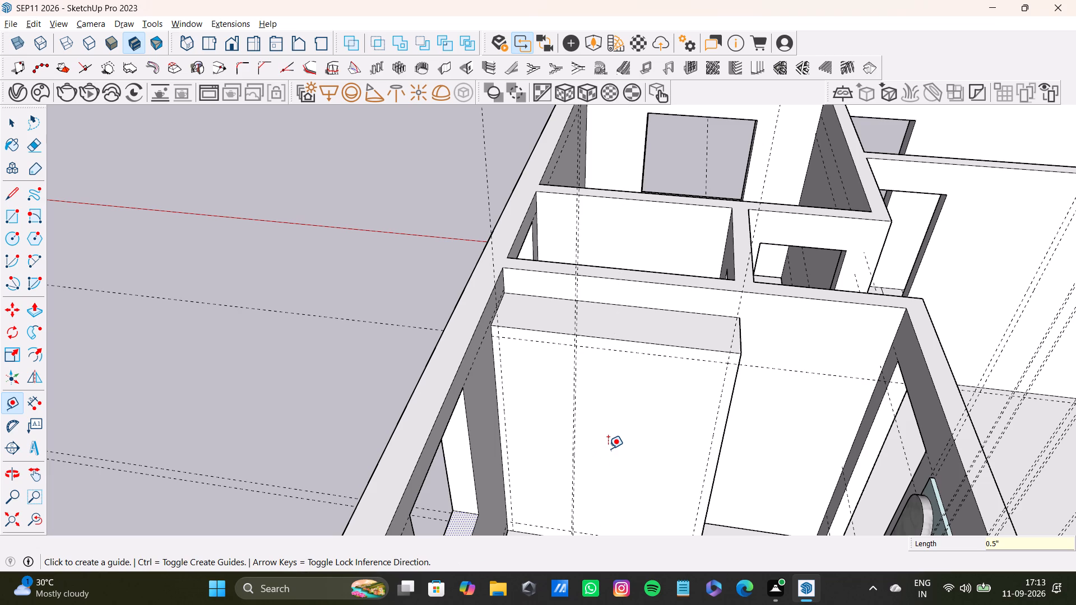
# Offset a guide 4" from that vertical guide, towards the block's free side, to mark the first divider.
pyautogui.click(573, 466)
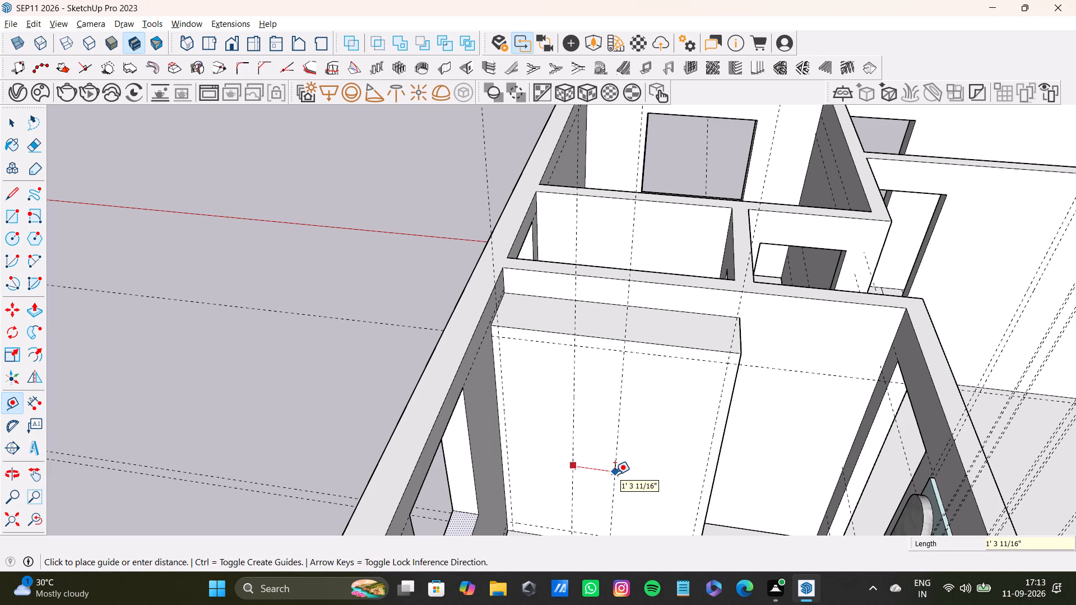
pyautogui.press('4')
pyautogui.hotkey('shift', '"')
pyautogui.press('Return')
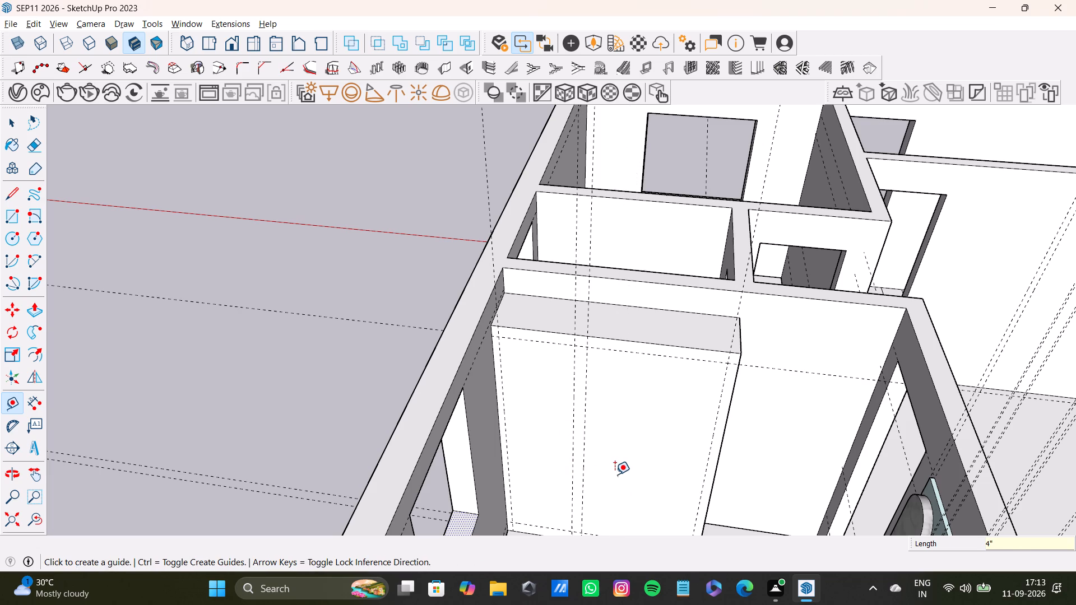
# Mark the second divider with a vertical guide about 1' 10 5/8" past the first divider and another about 4 1/8" beyond it.
pyautogui.scroll(2, 591, 415)
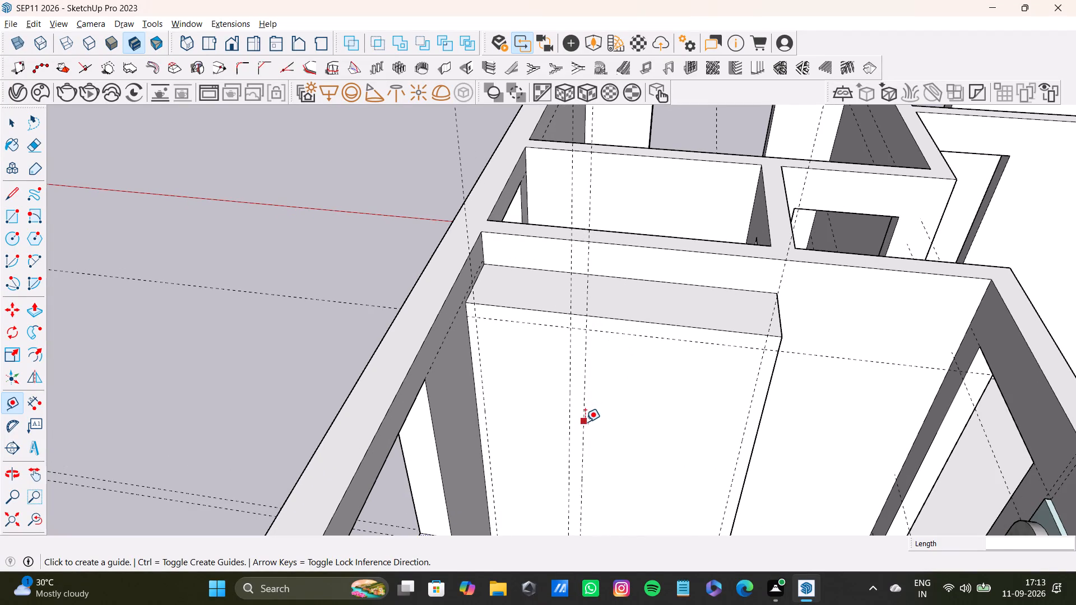
pyautogui.click(585, 422)
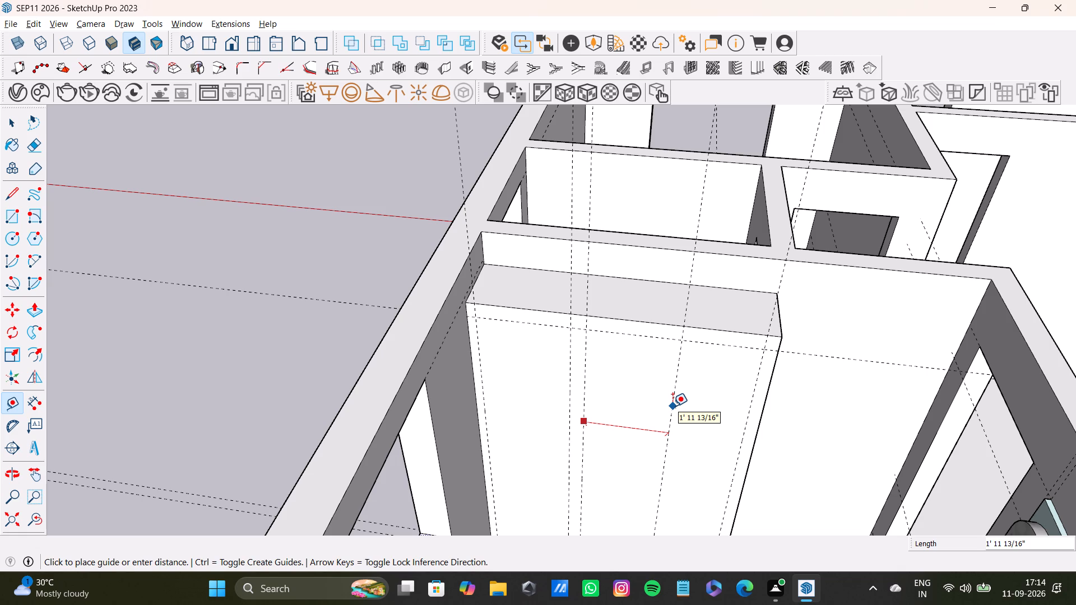
pyautogui.click(668, 406)
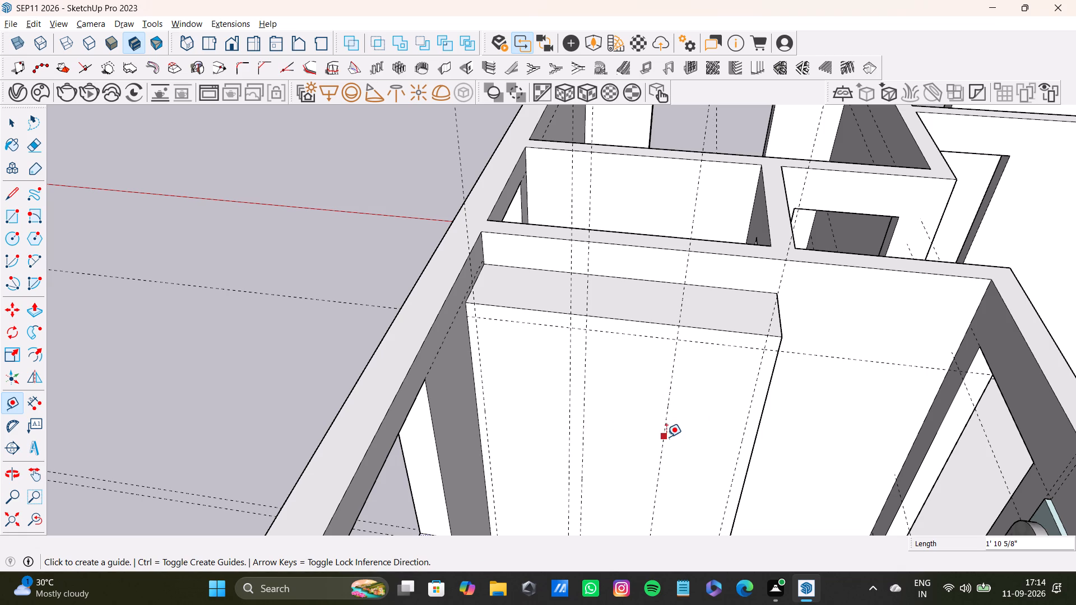
pyautogui.click(666, 437)
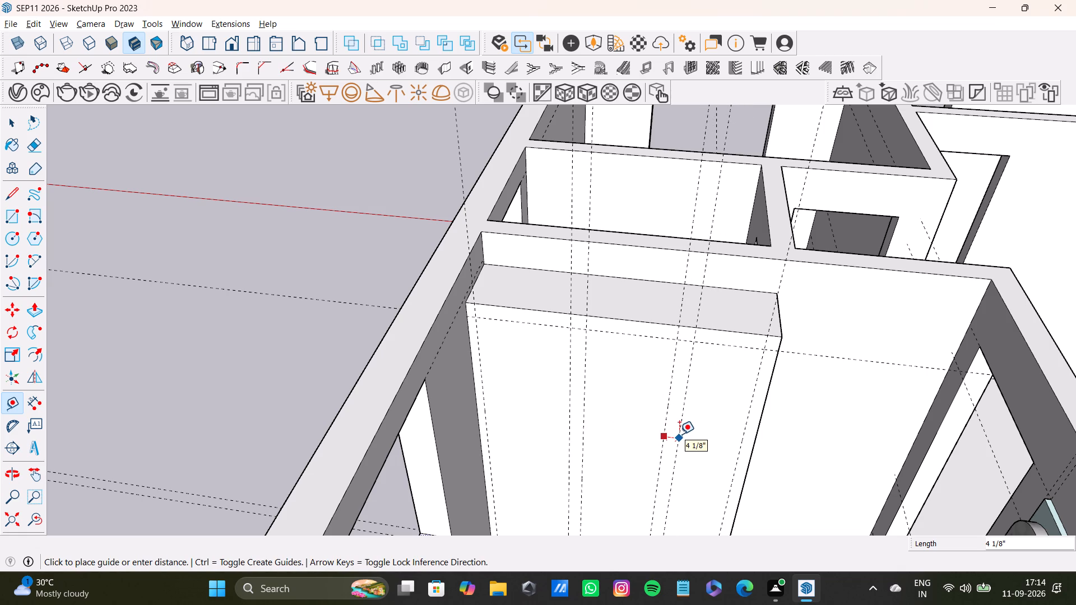
pyautogui.click(679, 434)
# Draw the wall-side panel rectangle between the guides on the block's front face, about 8' 3 5/16" by 2' 3/4".
pyautogui.scroll(-9, 627, 456)
pyautogui.moveTo(581, 431); pyautogui.dragTo(488, 388, button='middle')
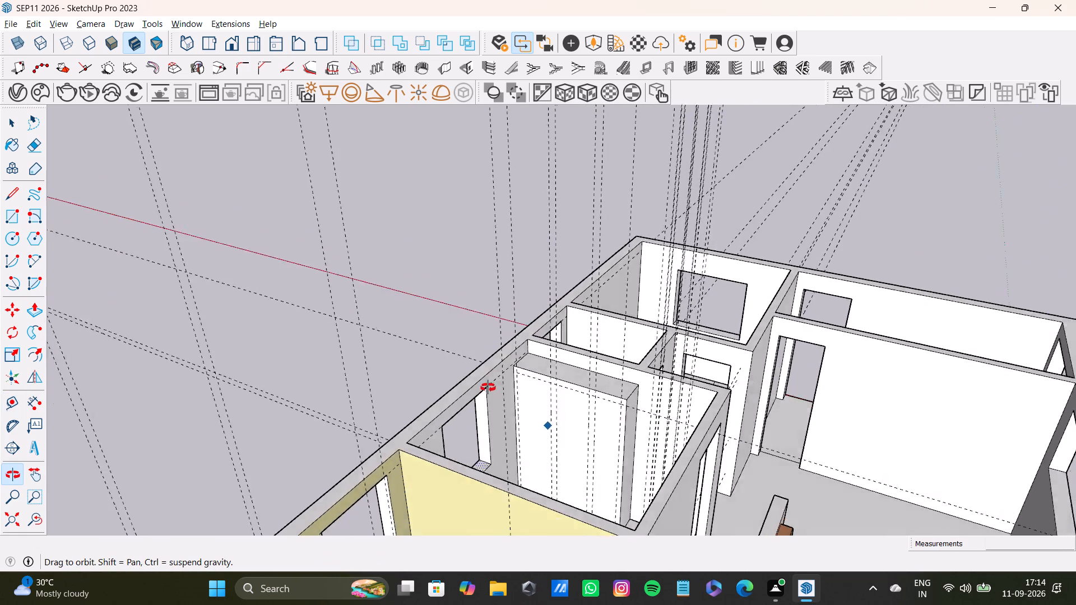
pyautogui.moveTo(488, 388); pyautogui.dragTo(611, 459, button='middle')
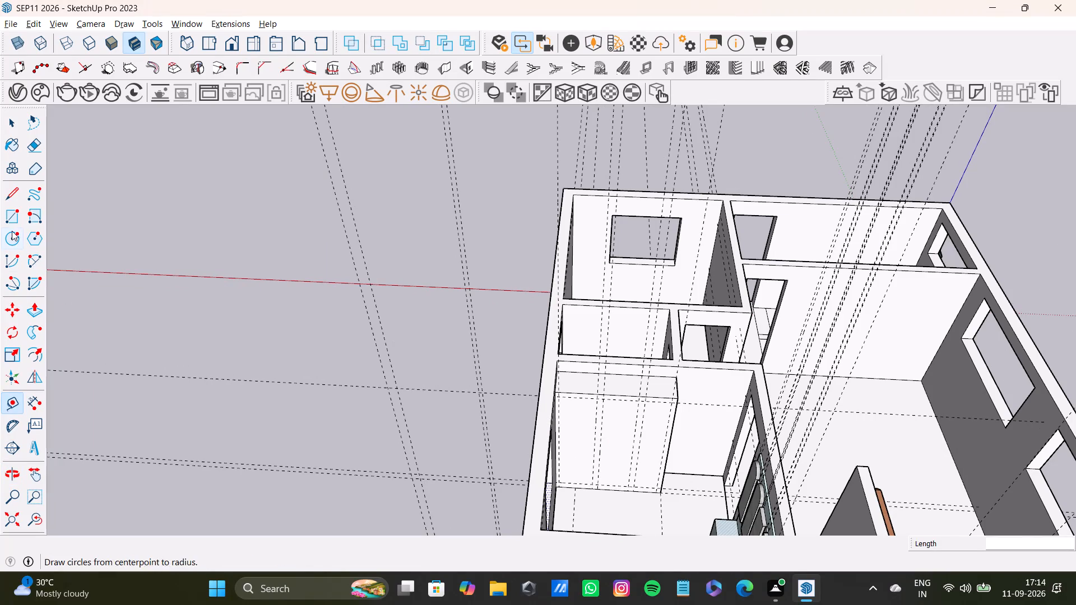
pyautogui.click(12, 223)
pyautogui.scroll(9, 480, 375)
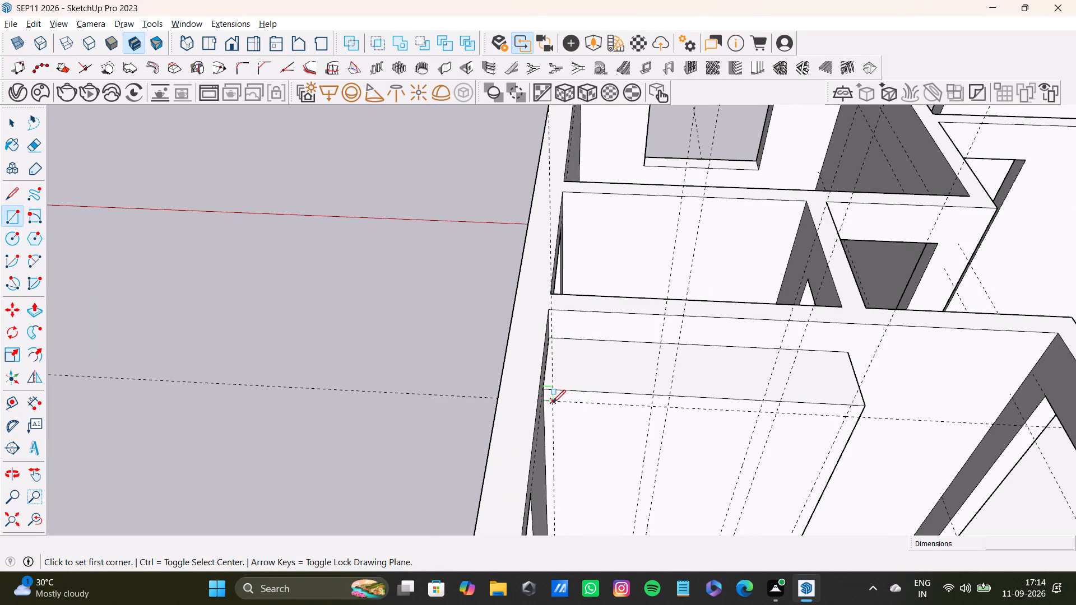
pyautogui.click(554, 403)
pyautogui.scroll(-4, 593, 483)
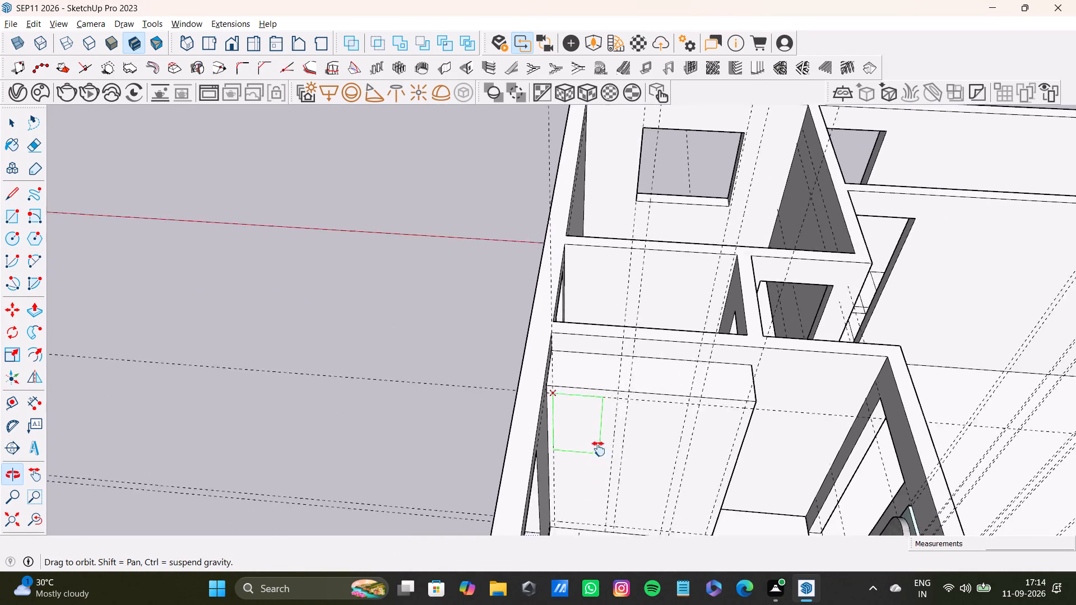
pyautogui.scroll(5, 586, 420)
pyautogui.click(599, 462)
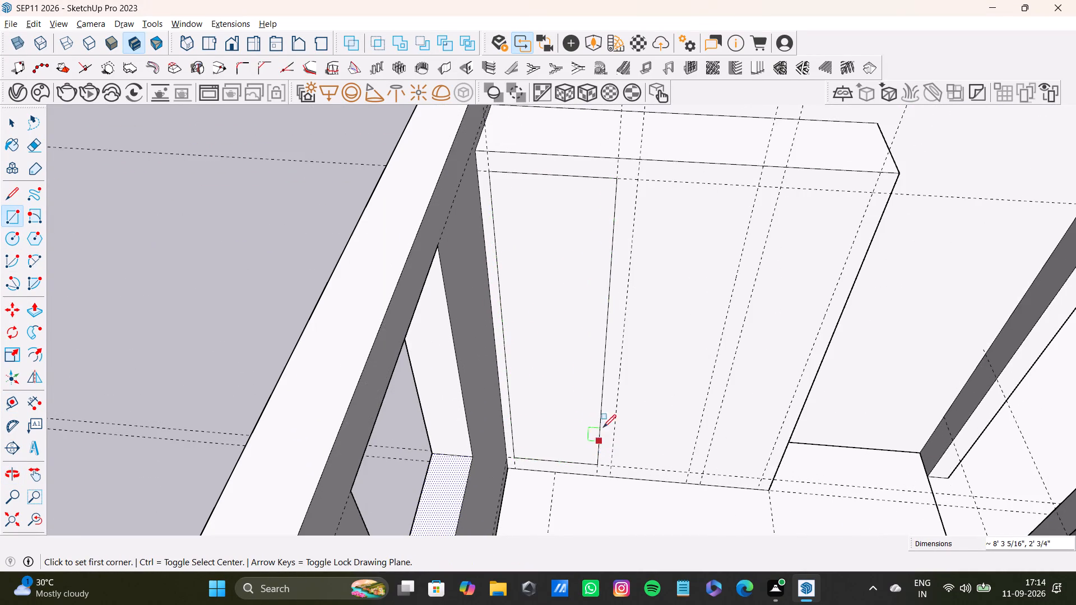
# Draw the middle panel rectangle between the two divider strips, about 8' 3 5/16" by 1' 10 5/8".
pyautogui.scroll(-3, 610, 387)
pyautogui.moveTo(595, 350); pyautogui.dragTo(546, 411, button='middle')
pyautogui.scroll(5, 597, 328)
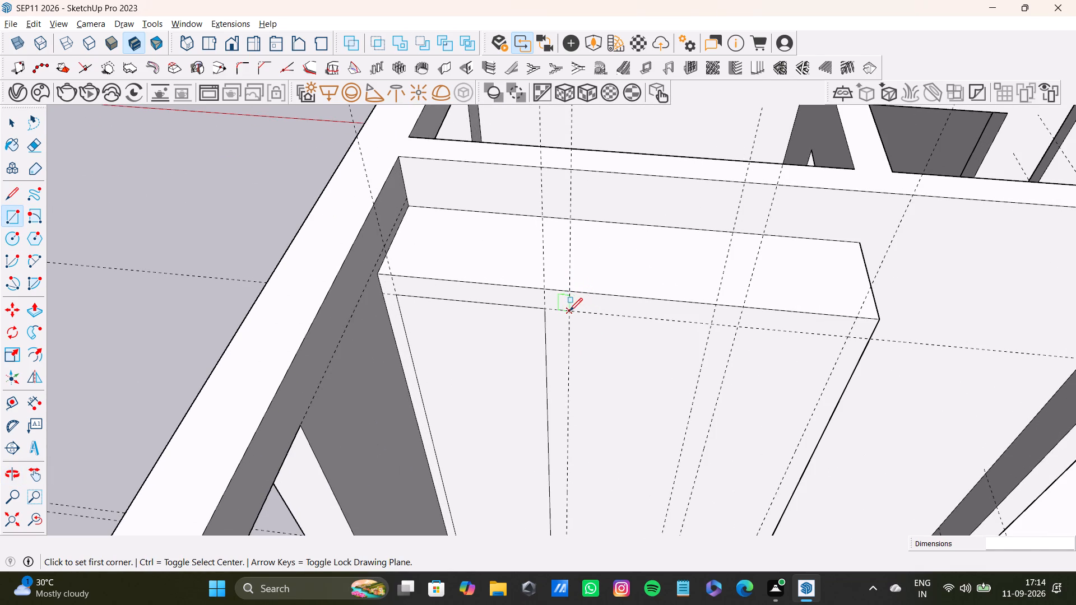
pyautogui.click(569, 311)
pyautogui.scroll(-3, 631, 376)
pyautogui.keyDown('shift'); pyautogui.moveTo(646, 413); pyautogui.dragTo(646, 262, button='middle'); pyautogui.keyUp('shift')
pyautogui.scroll(3, 665, 396)
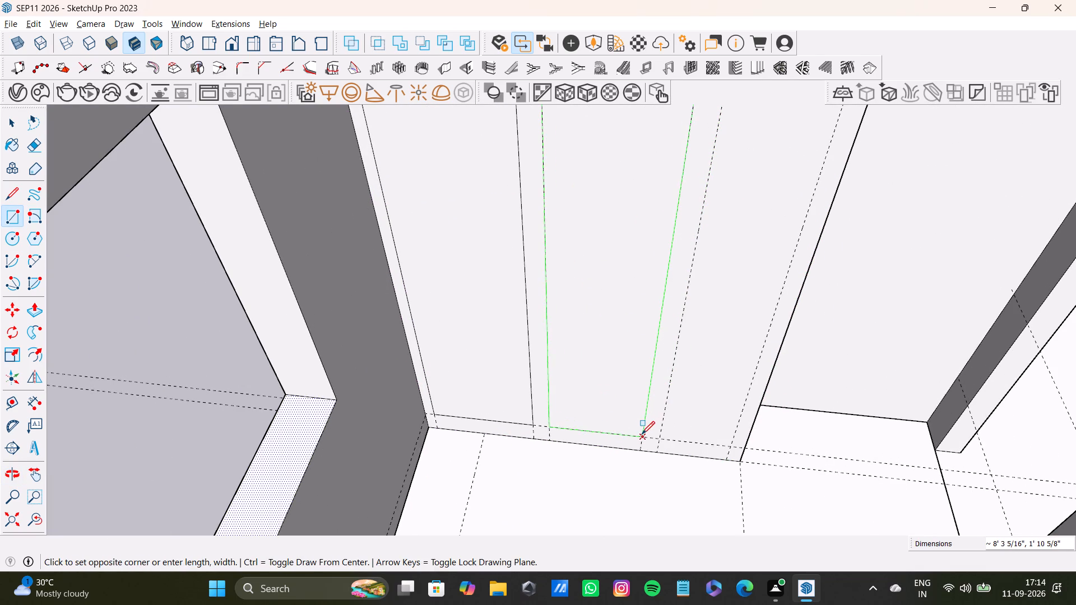
pyautogui.click(642, 434)
# Draw the third panel rectangle between the second divider and the free-side margin guide, about 8' 3 5/16" by 1' 4 7/8".
pyautogui.scroll(-4, 634, 415)
pyautogui.keyDown('shift'); pyautogui.moveTo(646, 295); pyautogui.dragTo(544, 392, button='middle'); pyautogui.keyUp('shift')
pyautogui.scroll(5, 585, 338)
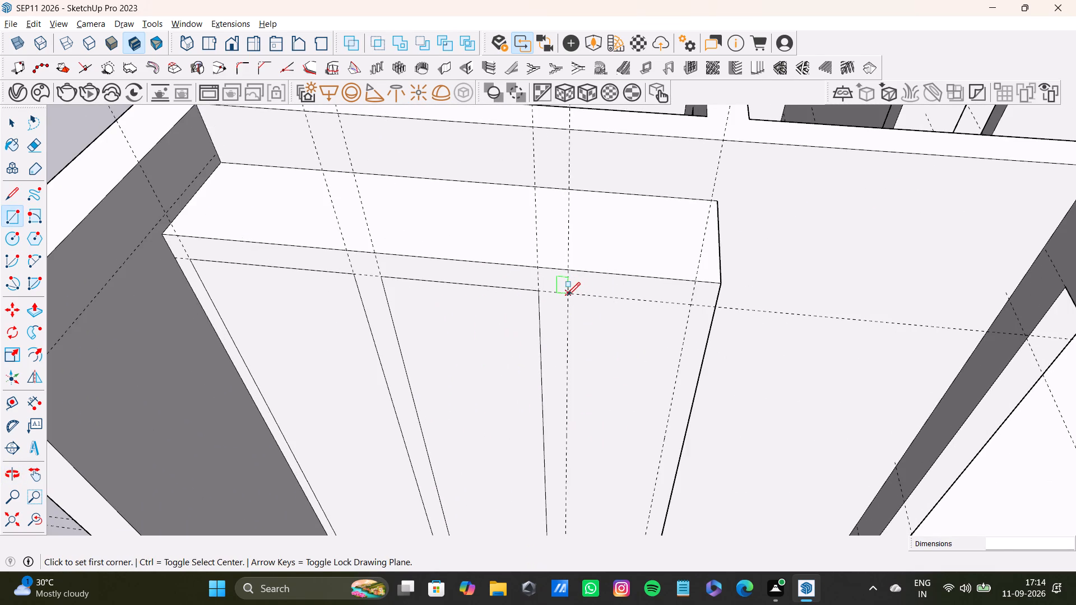
pyautogui.click(567, 295)
pyautogui.scroll(-2, 627, 381)
pyautogui.keyDown('shift'); pyautogui.moveTo(630, 409); pyautogui.dragTo(632, 268, button='middle'); pyautogui.keyUp('shift')
pyautogui.click(633, 465)
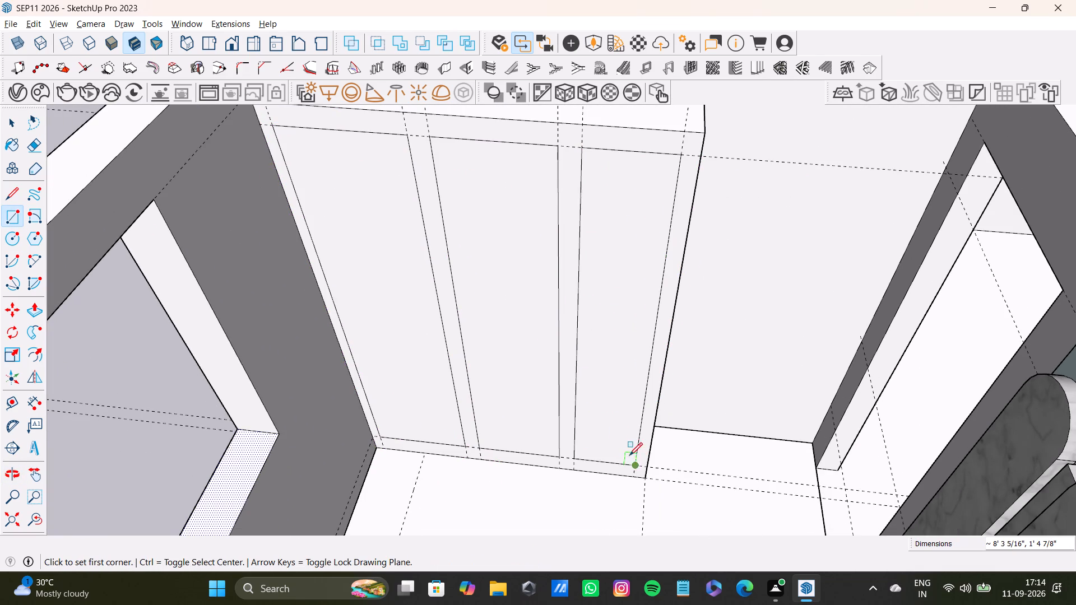
# Recess the wardrobe block's wall-side front panel about 2 3/4" with Push/Pull.
pyautogui.scroll(-4, 578, 405)
pyautogui.press('space')
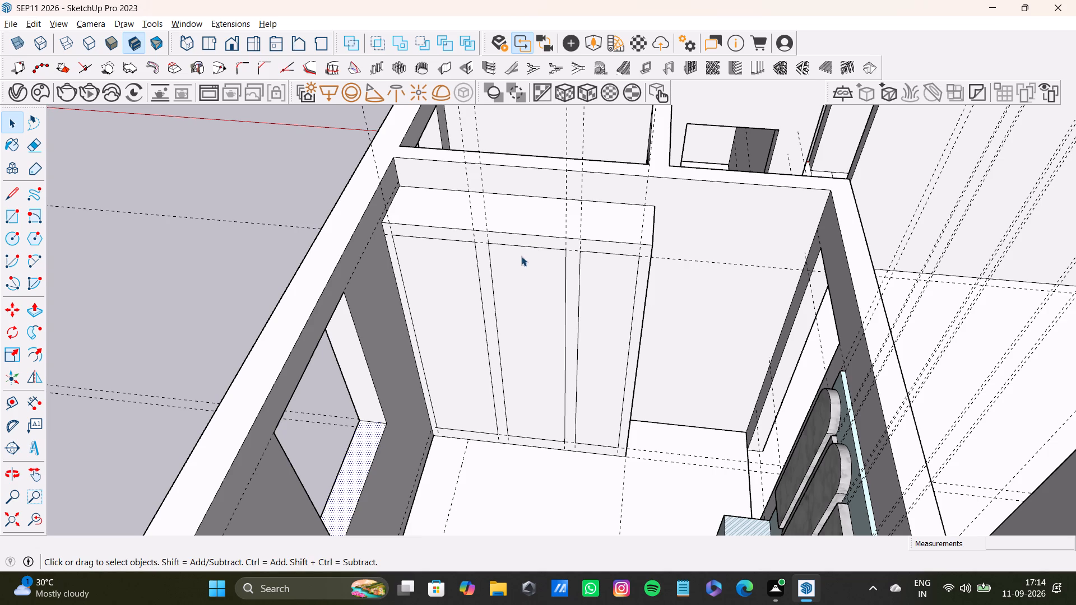
pyautogui.scroll(3, 446, 253)
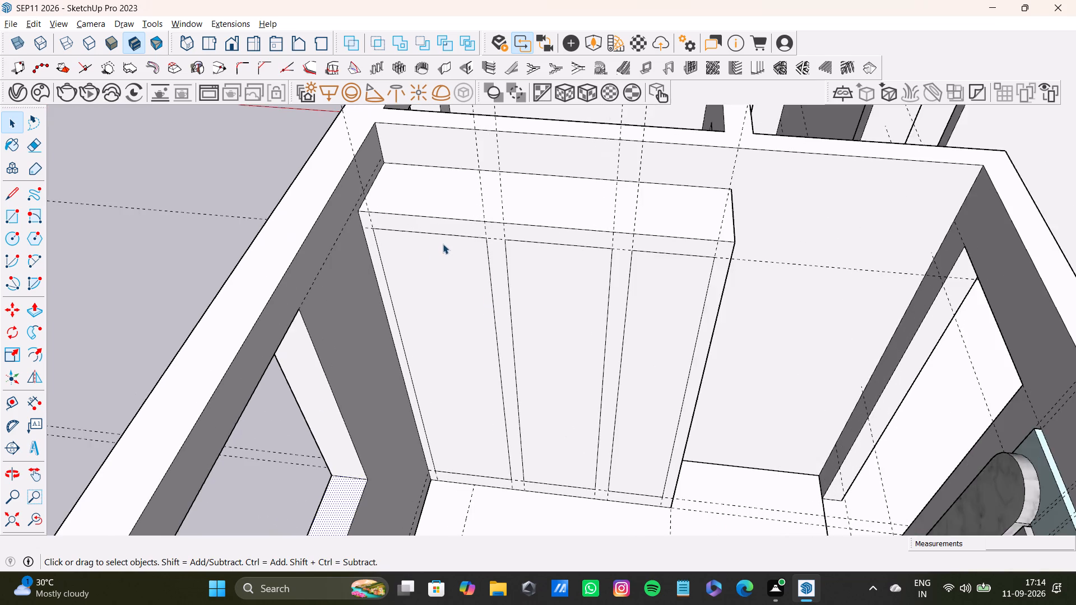
pyautogui.scroll(2, 433, 254)
pyautogui.scroll(-7, 433, 254)
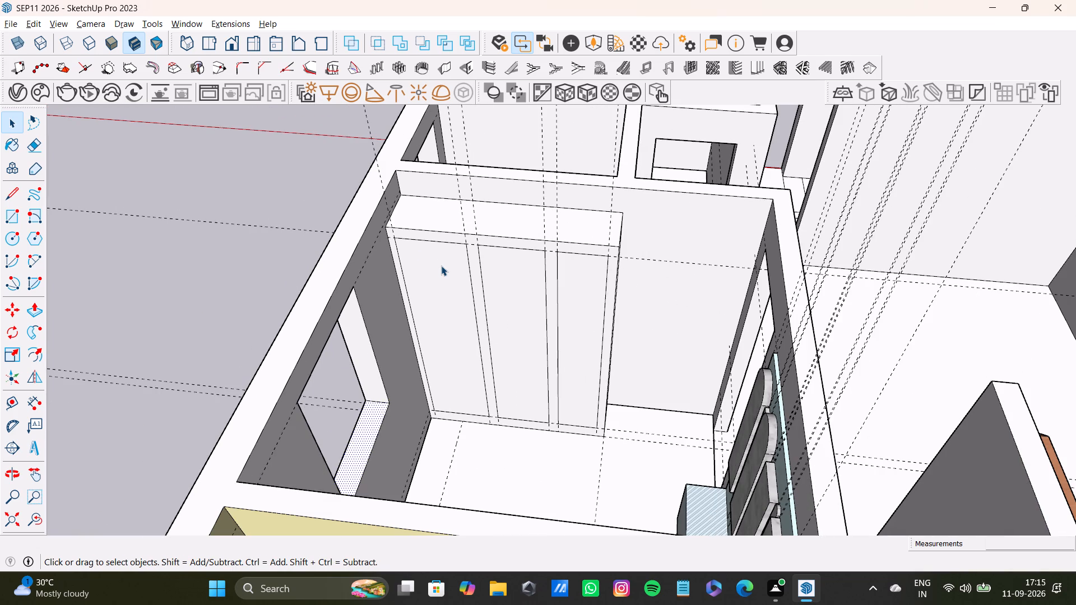
pyautogui.scroll(-4, 453, 286)
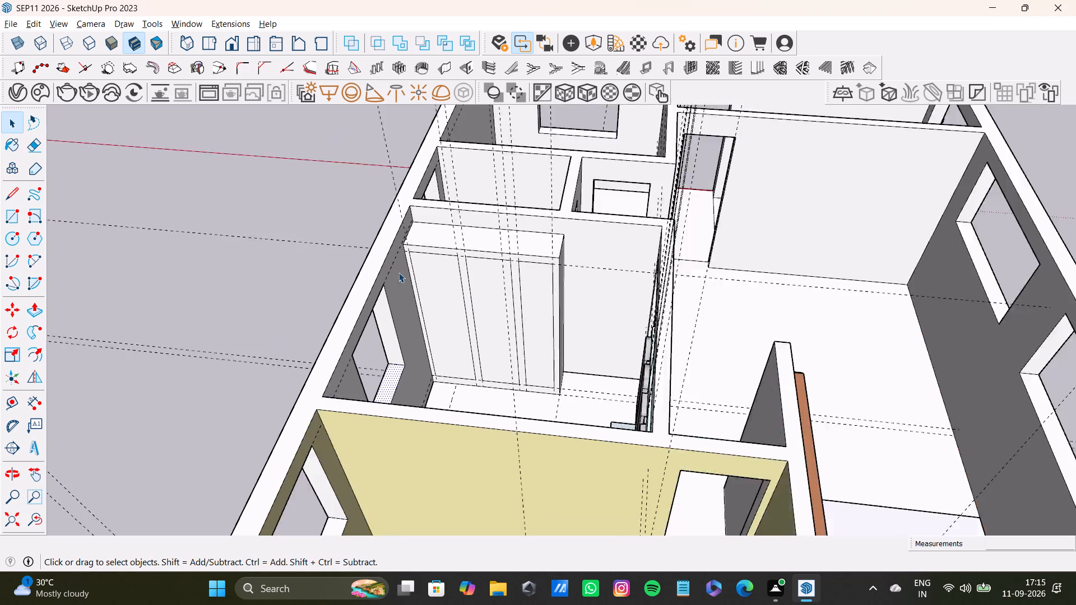
pyautogui.scroll(10, 398, 272)
pyautogui.moveTo(475, 296); pyautogui.dragTo(455, 290, button='middle')
pyautogui.click(440, 230)
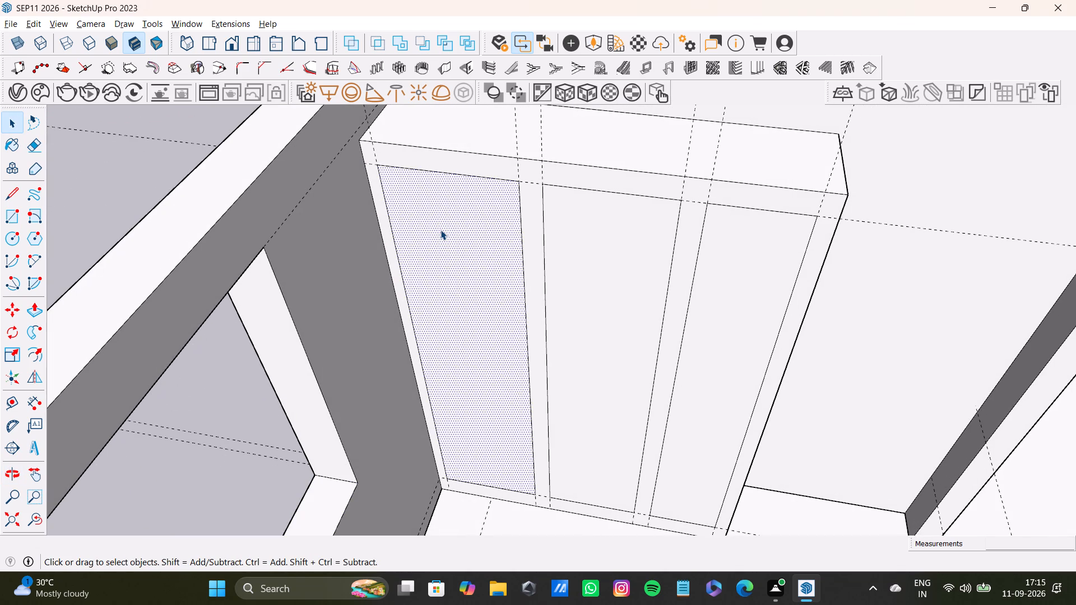
pyautogui.press('p')
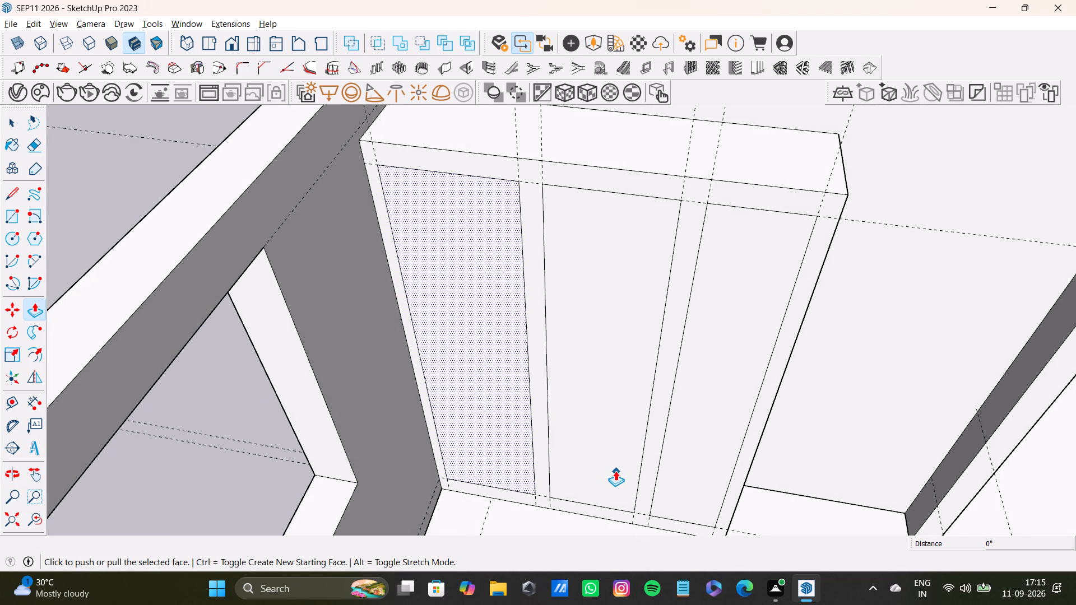
pyautogui.moveTo(472, 232); pyautogui.dragTo(479, 224)
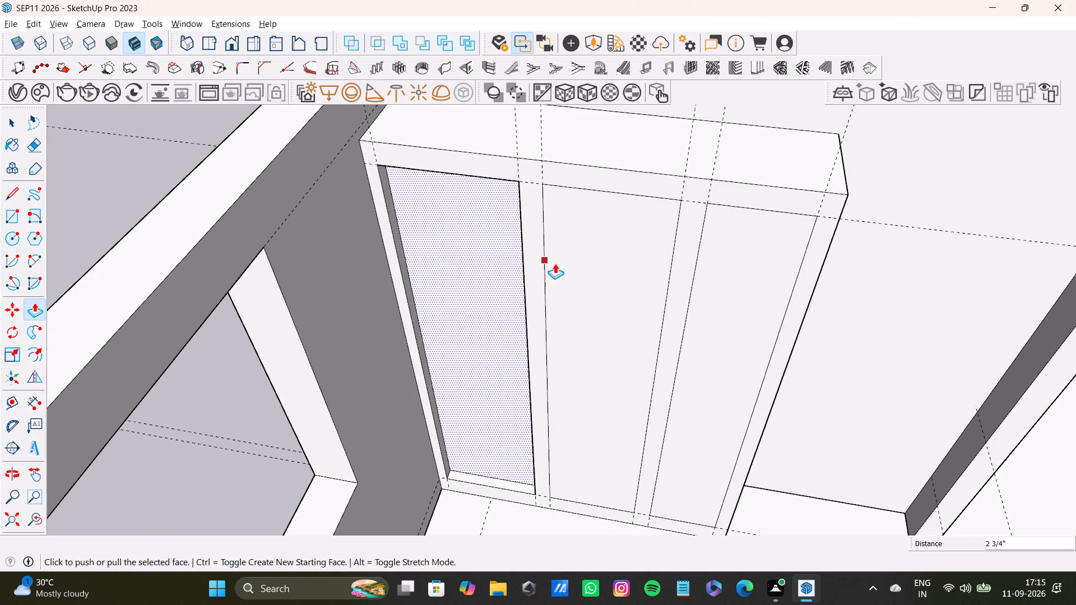
# Recess the middle front panel between the two divider strips about 2 3/4".
pyautogui.press('space')
pyautogui.click(576, 264)
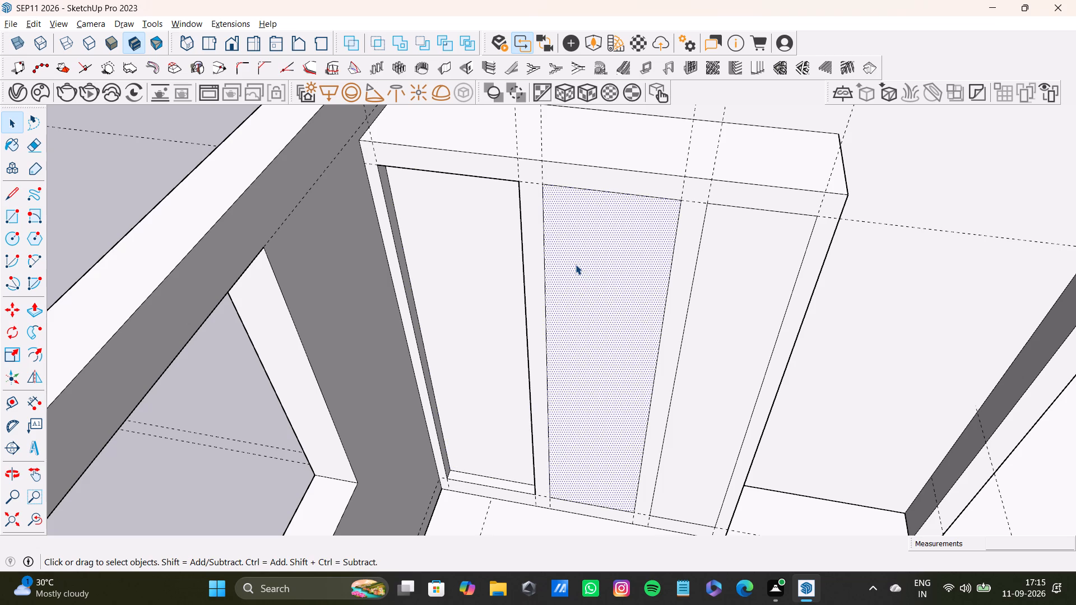
pyautogui.press('p')
pyautogui.moveTo(576, 264); pyautogui.dragTo(508, 212)
pyautogui.scroll(-4, 562, 269)
pyautogui.moveTo(576, 314); pyautogui.dragTo(624, 353, button='middle')
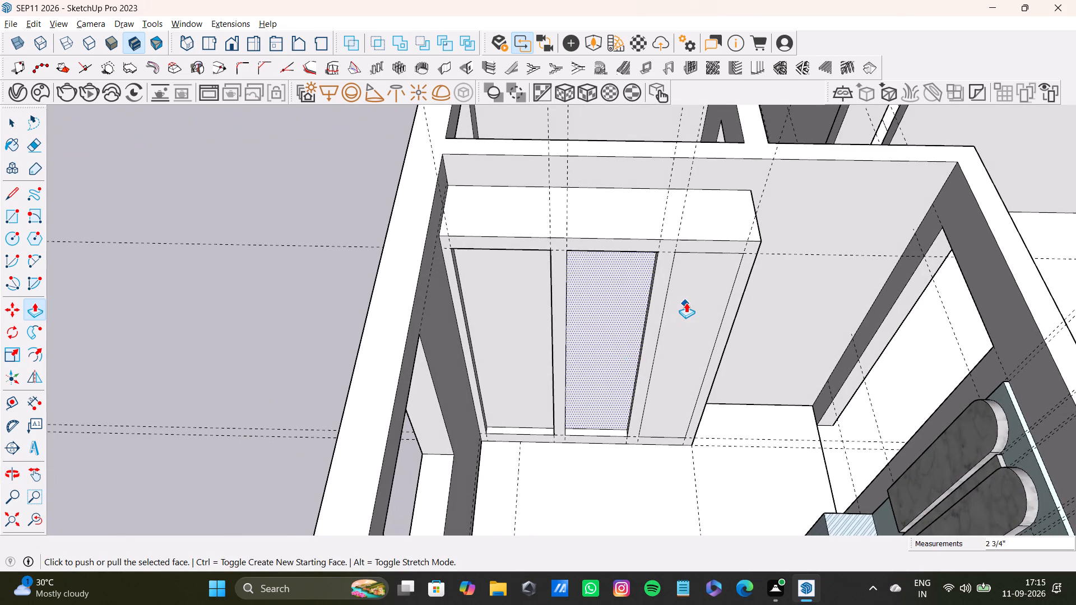
# Recess the third front panel, next to the block's free side, about 2 3/4".
pyautogui.press('space')
pyautogui.click(691, 302)
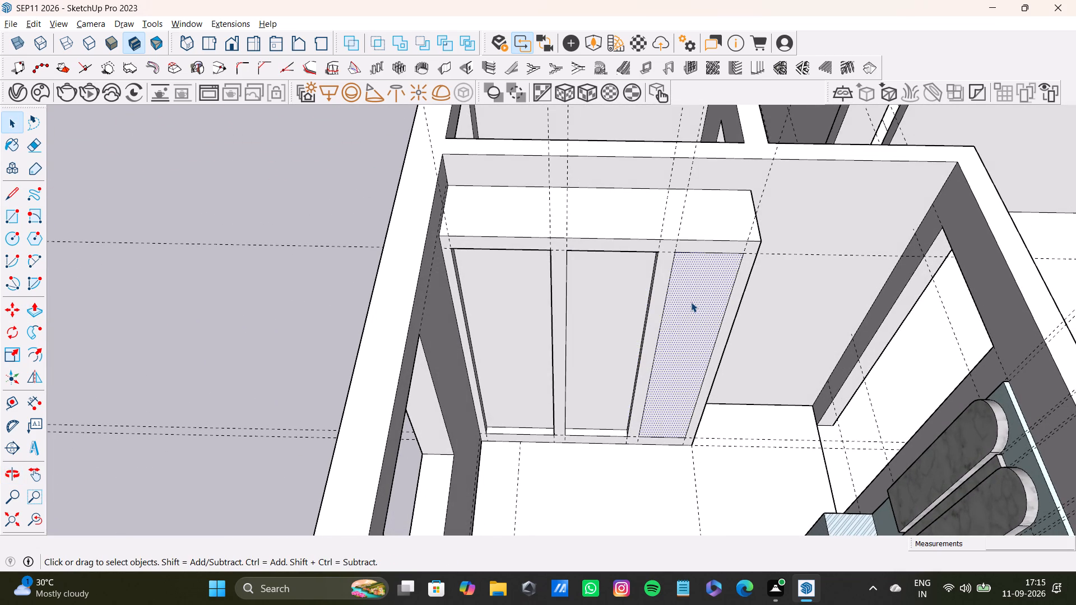
pyautogui.press('p')
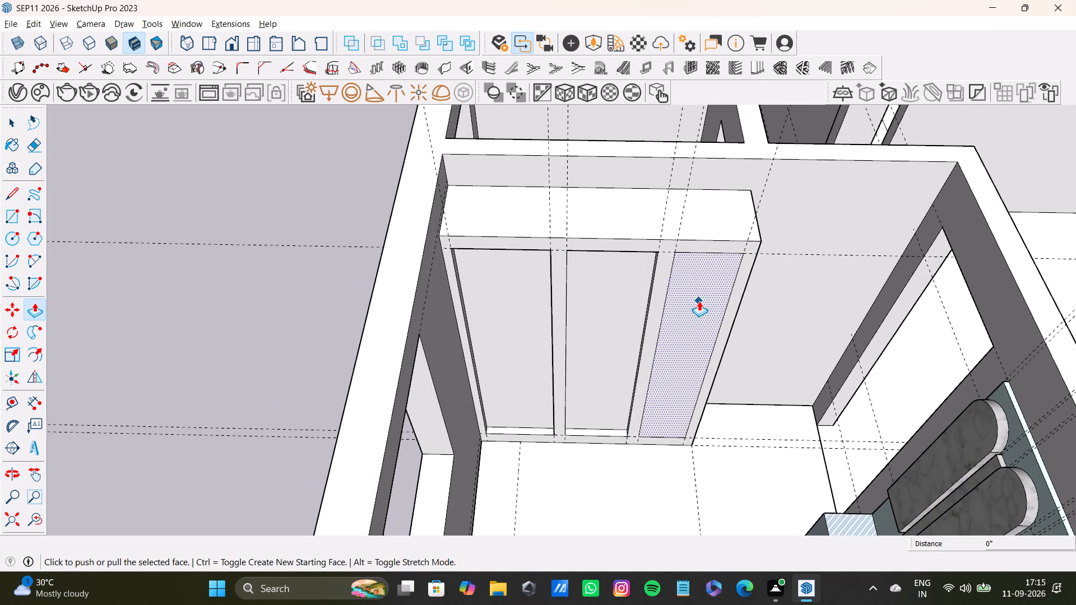
pyautogui.moveTo(702, 299); pyautogui.dragTo(624, 279)
pyautogui.scroll(-4, 604, 323)
pyautogui.moveTo(628, 341); pyautogui.dragTo(870, 227, button='middle')
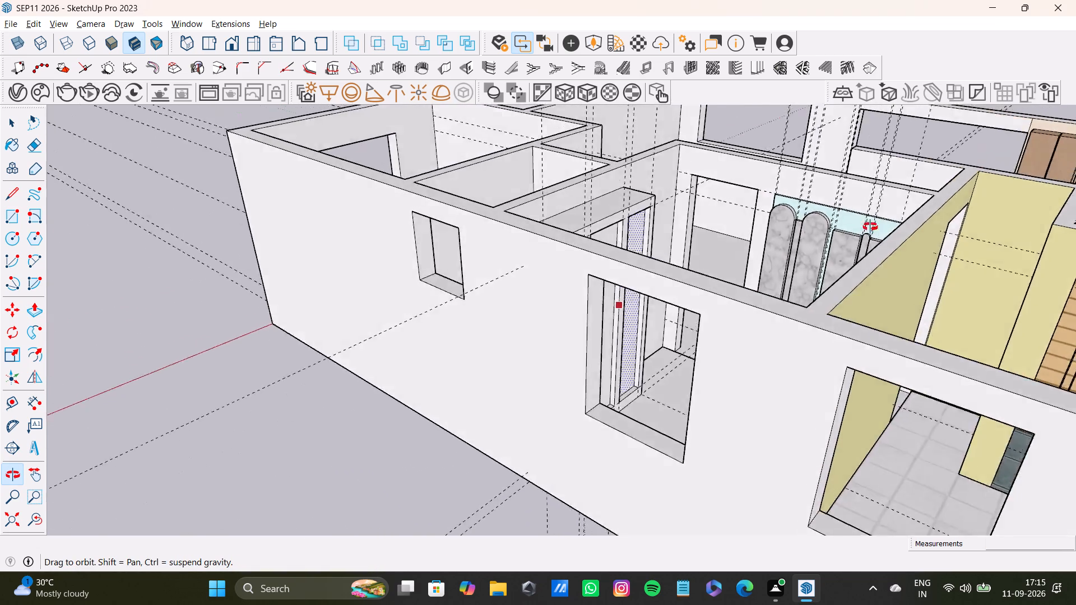
pyautogui.moveTo(870, 227); pyautogui.dragTo(543, 374, button='middle')
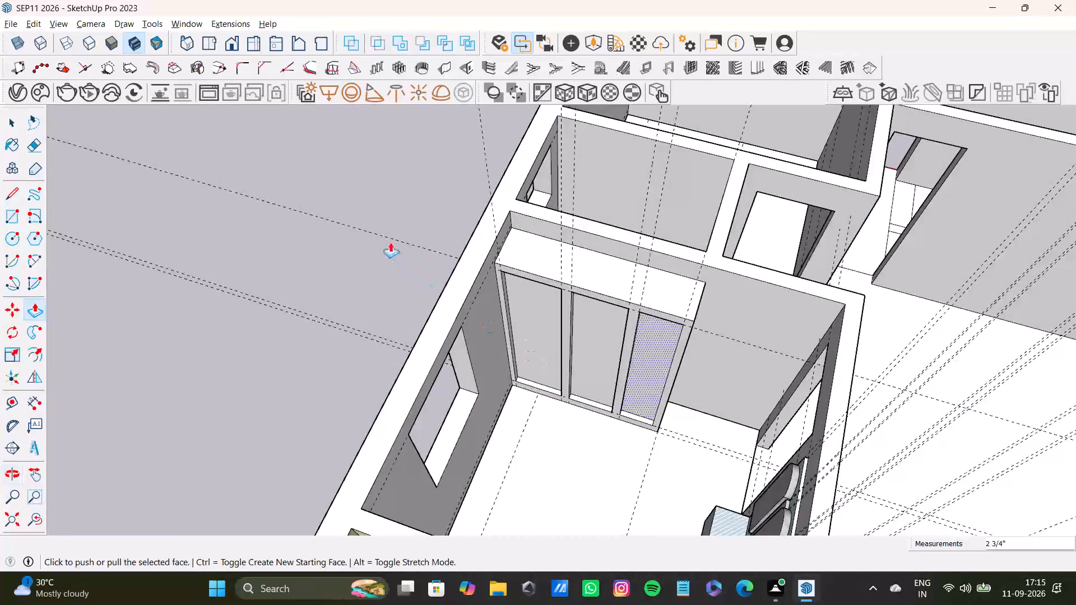
# Select the block's front frame face together with its top face and free-side end face.
pyautogui.press('space')
pyautogui.scroll(7, 500, 295)
pyautogui.click(527, 278)
pyautogui.click(495, 264)
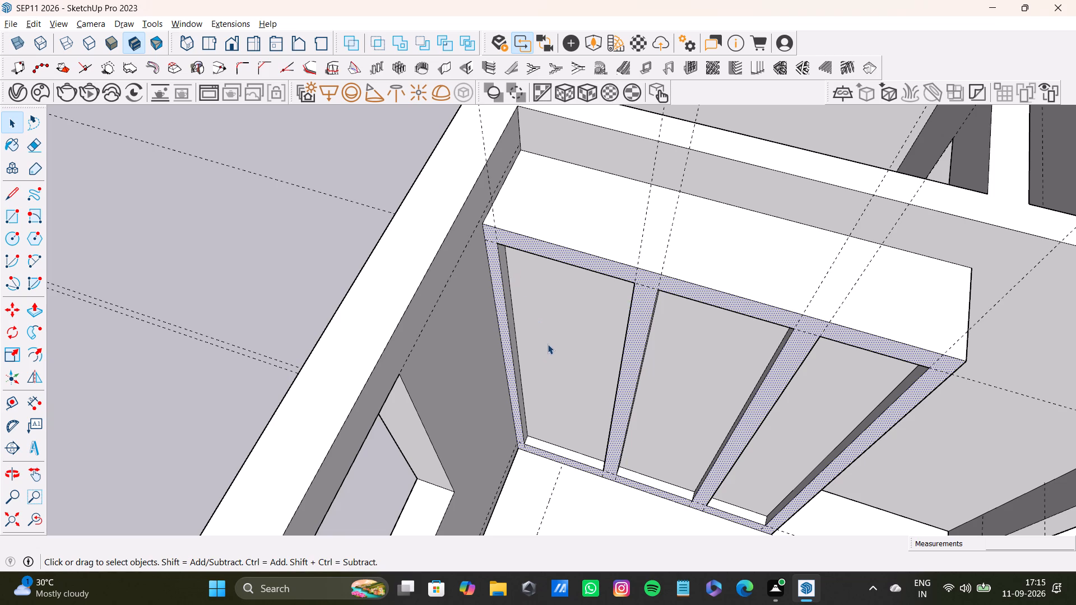
pyautogui.scroll(-4, 544, 330)
pyautogui.moveTo(537, 348); pyautogui.dragTo(466, 254, button='middle')
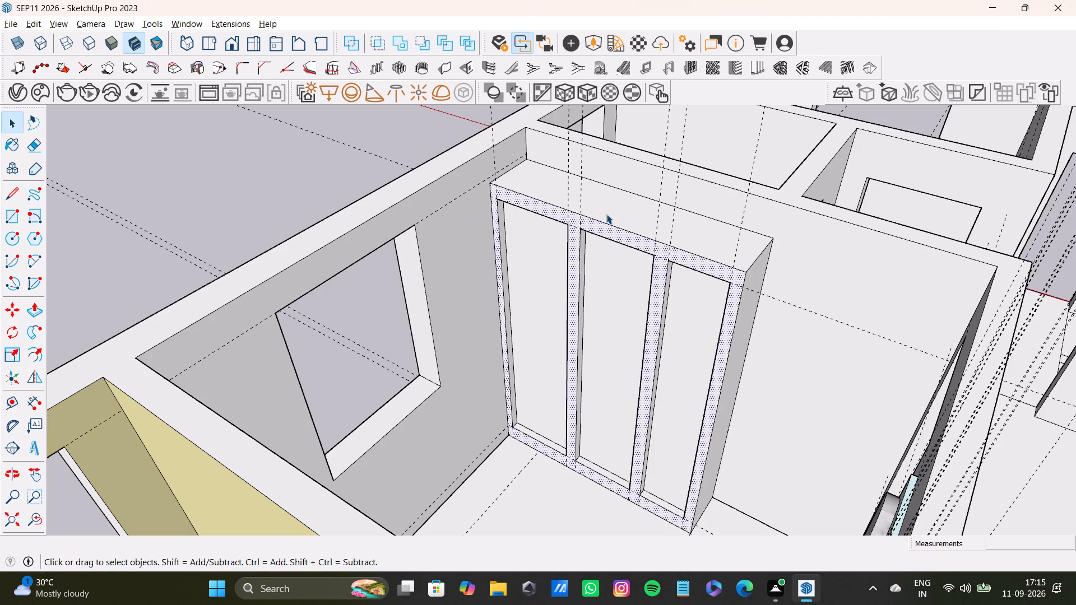
pyautogui.keyDown('shift'); pyautogui.click(642, 211); pyautogui.keyUp('shift')
pyautogui.keyDown('shift'); pyautogui.moveTo(747, 318); pyautogui.dragTo(655, 295, button='middle'); pyautogui.keyUp('shift')
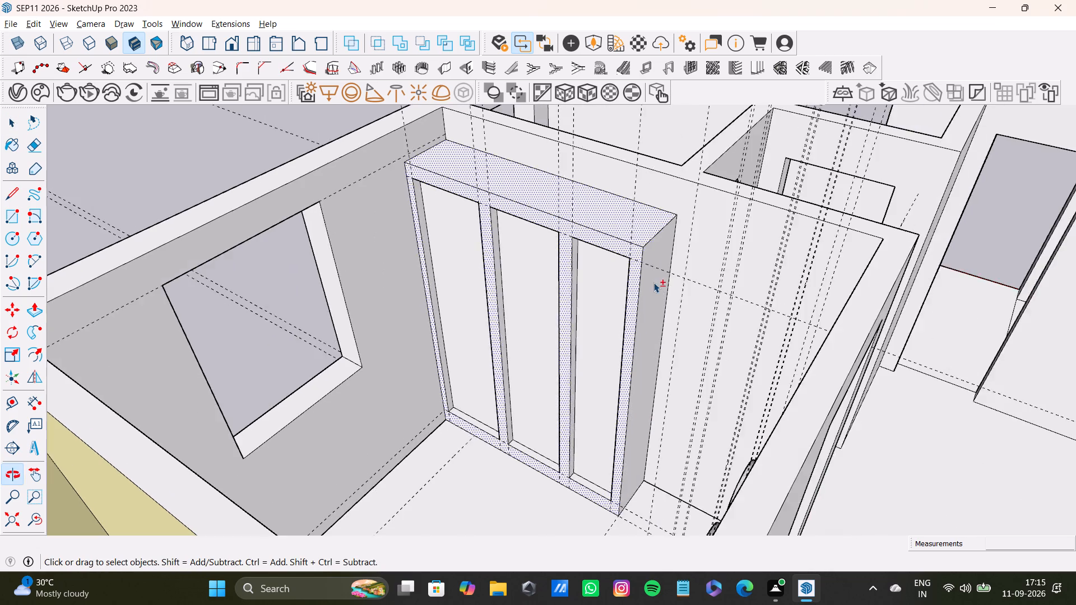
pyautogui.keyDown('shift'); pyautogui.scroll(3, 651, 282); pyautogui.keyUp('shift')
pyautogui.keyDown('shift'); pyautogui.click(651, 282); pyautogui.keyUp('shift')
pyautogui.keyDown('shift'); pyautogui.scroll(-3, 634, 328); pyautogui.keyUp('shift')
pyautogui.keyDown('shift'); pyautogui.moveTo(650, 355); pyautogui.dragTo(651, 291, button='middle'); pyautogui.keyUp('shift')
pyautogui.keyDown('shift'); pyautogui.scroll(7, 588, 395); pyautogui.keyUp('shift')
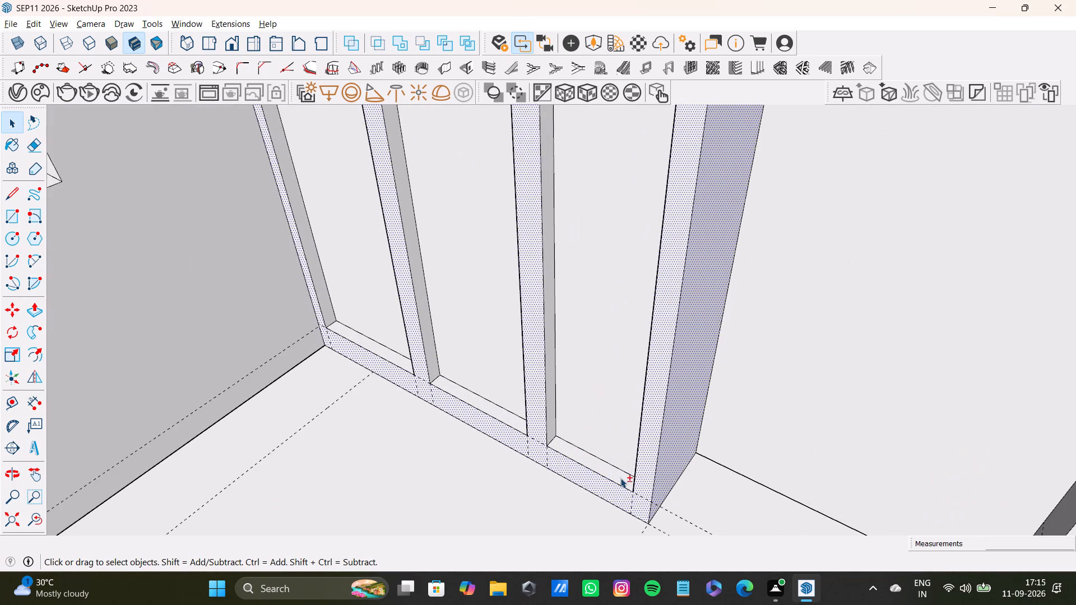
pyautogui.keyDown('shift'); pyautogui.moveTo(368, 360); pyautogui.dragTo(394, 456, button='middle'); pyautogui.keyUp('shift')
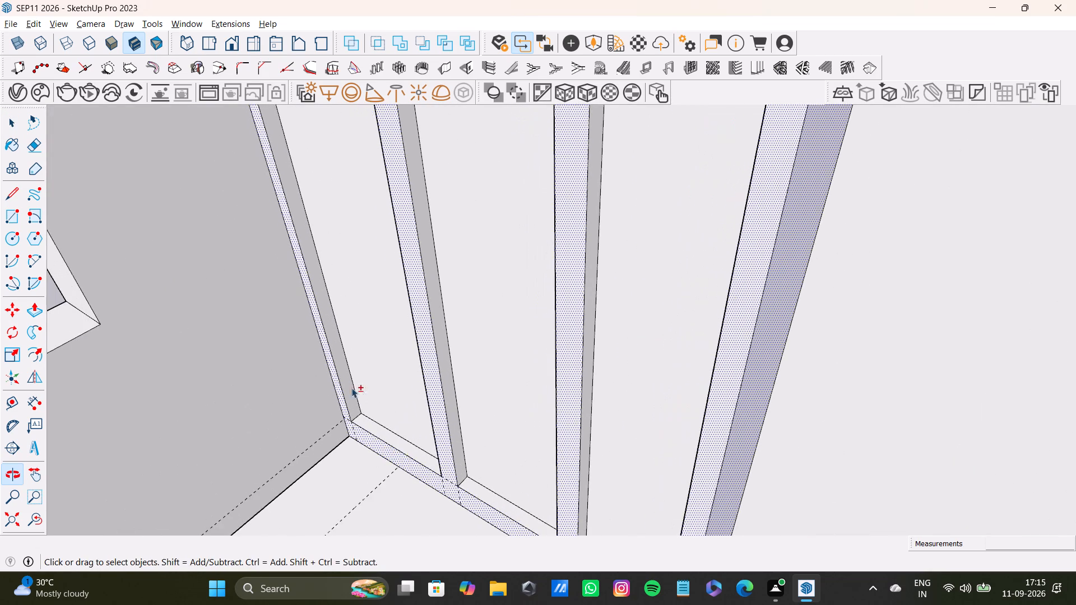
pyautogui.keyDown('shift'); pyautogui.scroll(-5, 347, 350); pyautogui.keyUp('shift')
pyautogui.keyDown('shift'); pyautogui.moveTo(361, 367); pyautogui.dragTo(435, 457, button='middle'); pyautogui.keyUp('shift')
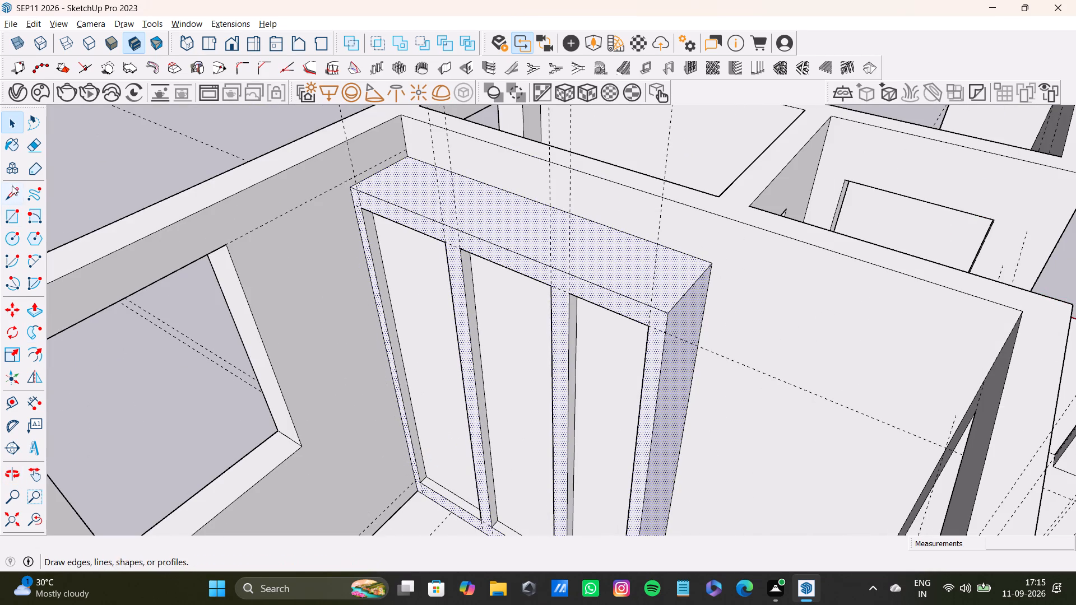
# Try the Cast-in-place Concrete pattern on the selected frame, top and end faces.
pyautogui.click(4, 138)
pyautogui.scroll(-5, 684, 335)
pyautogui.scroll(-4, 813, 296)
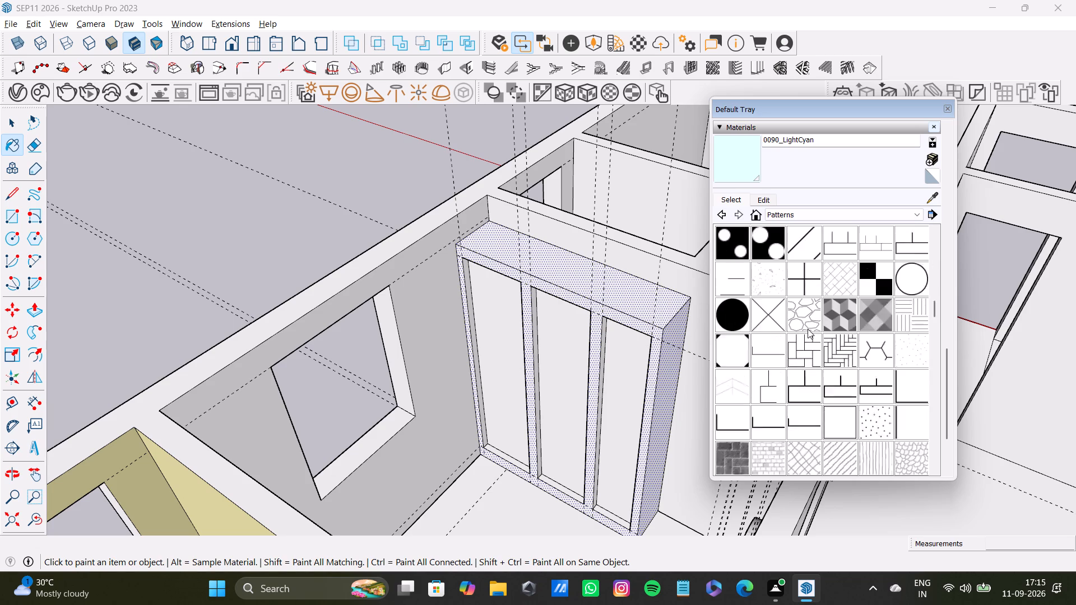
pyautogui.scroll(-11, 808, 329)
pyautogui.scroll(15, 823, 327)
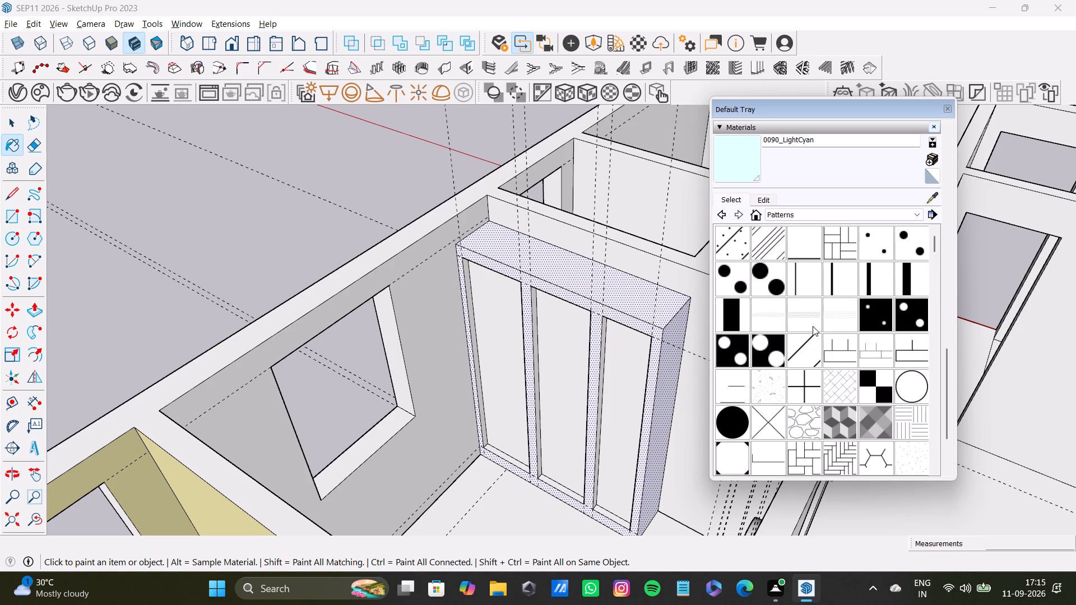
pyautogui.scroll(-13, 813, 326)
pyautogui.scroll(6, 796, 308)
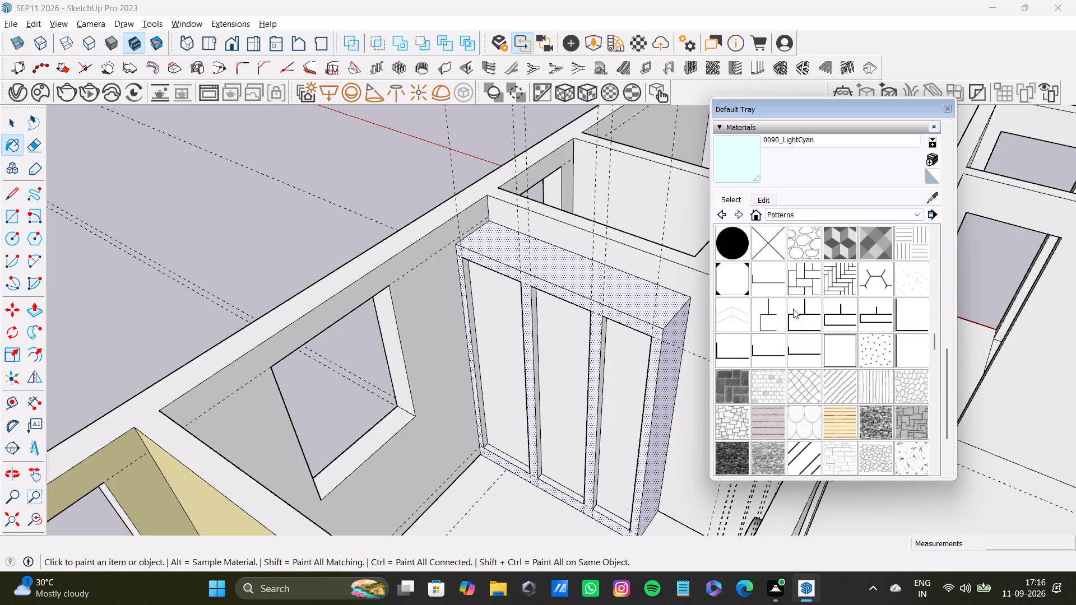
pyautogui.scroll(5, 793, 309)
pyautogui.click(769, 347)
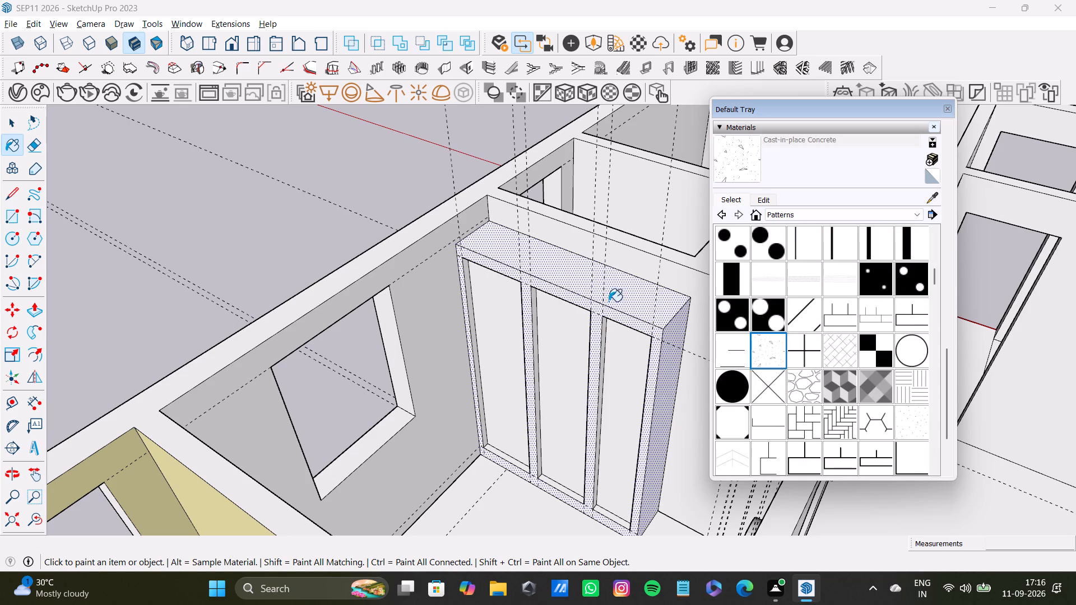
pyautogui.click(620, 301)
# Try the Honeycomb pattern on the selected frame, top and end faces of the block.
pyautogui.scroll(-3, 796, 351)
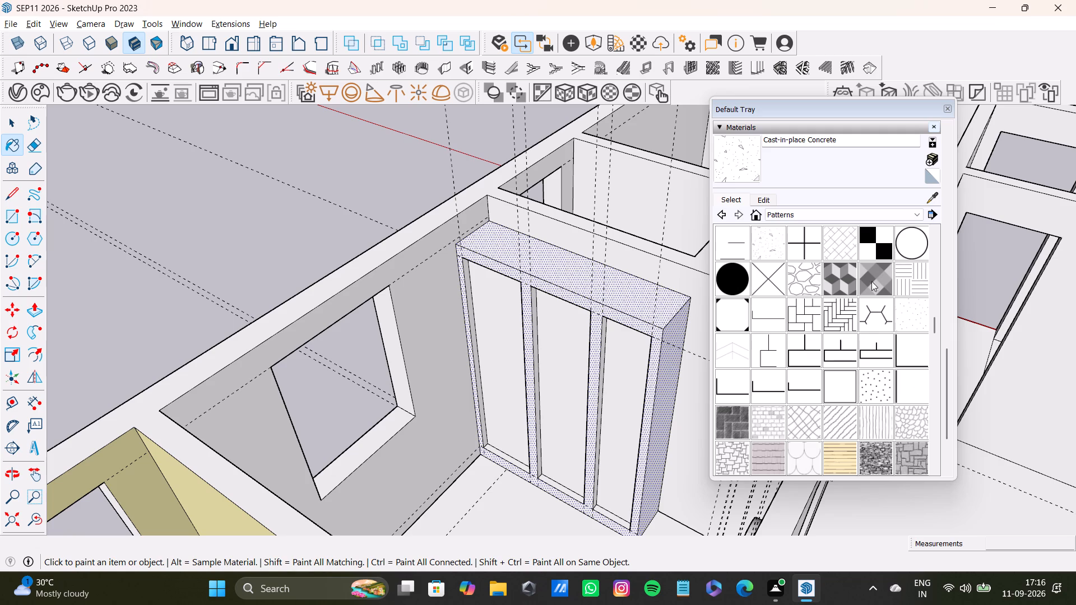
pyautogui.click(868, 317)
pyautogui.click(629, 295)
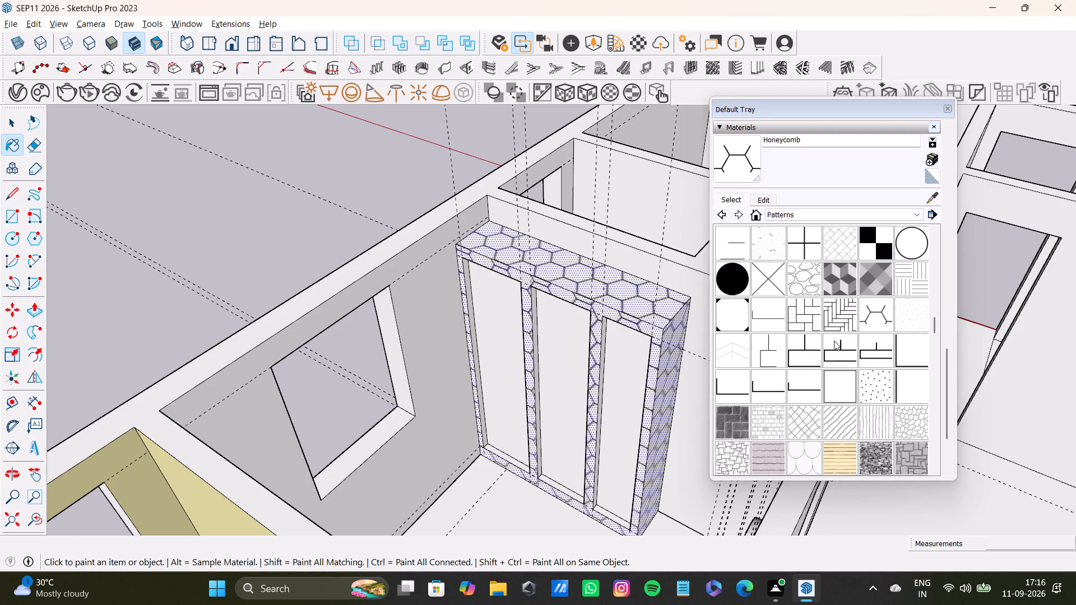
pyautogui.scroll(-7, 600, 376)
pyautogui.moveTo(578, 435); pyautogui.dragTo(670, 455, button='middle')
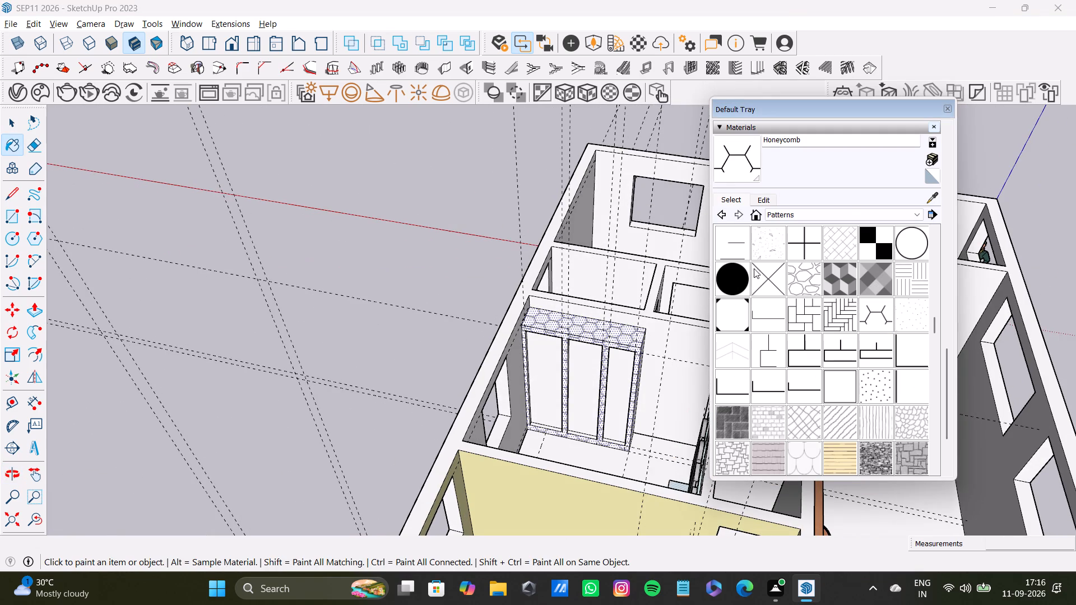
# Sample the Steel material from the low block beside the marble panels and paint the wardrobe's selected frame, top and end faces with it.
pyautogui.click(929, 192)
pyautogui.moveTo(507, 403); pyautogui.dragTo(655, 482, button='middle')
pyautogui.scroll(4, 662, 438)
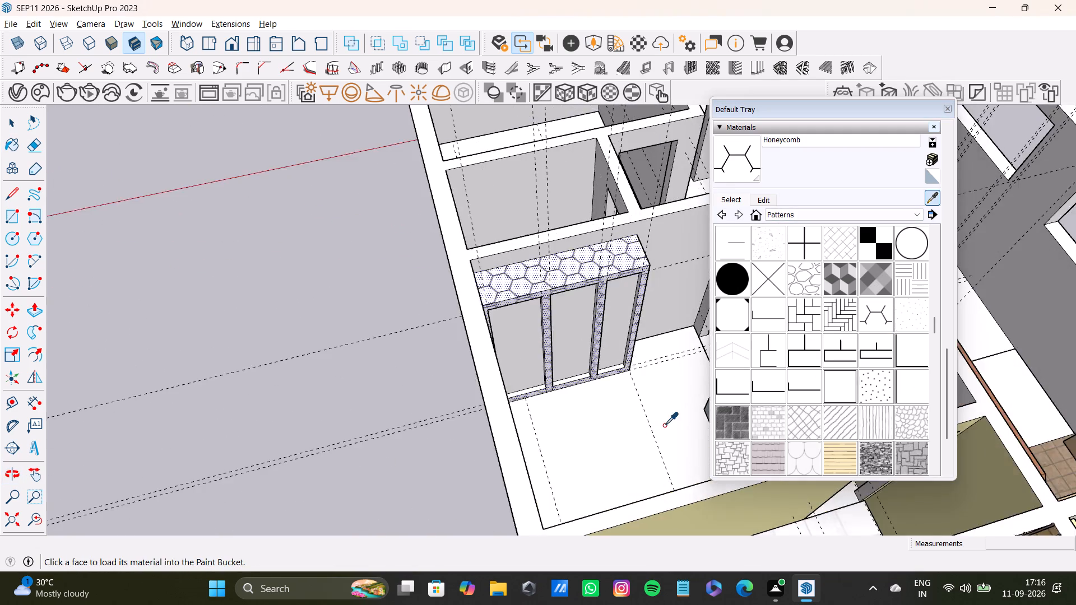
pyautogui.scroll(2, 664, 425)
pyautogui.moveTo(808, 105); pyautogui.dragTo(436, 196)
pyautogui.click(773, 426)
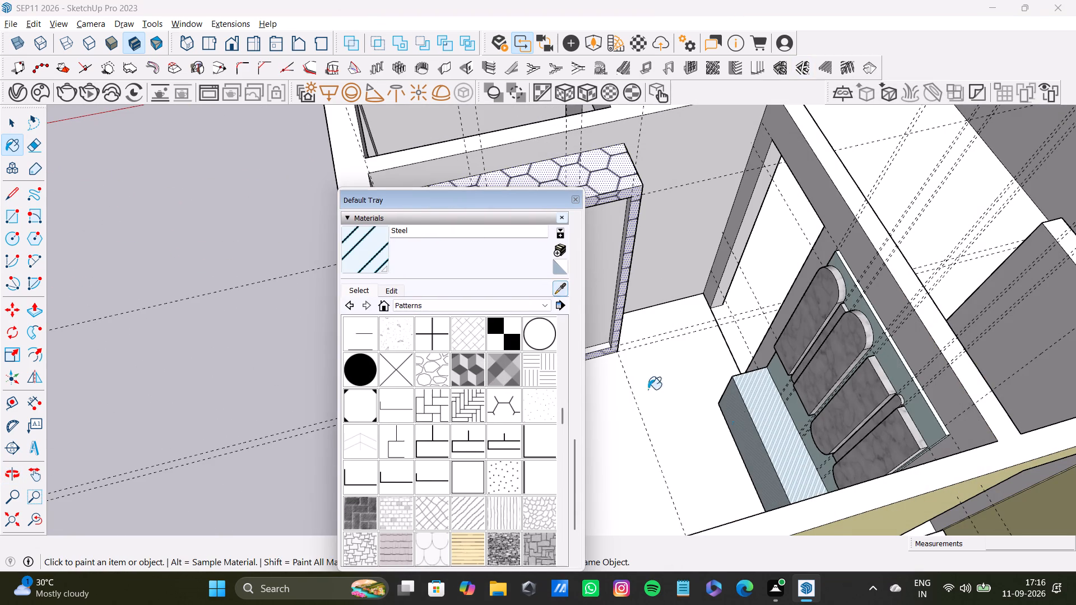
pyautogui.click(361, 249)
pyautogui.click(610, 183)
pyautogui.moveTo(697, 277); pyautogui.dragTo(623, 283, button='middle')
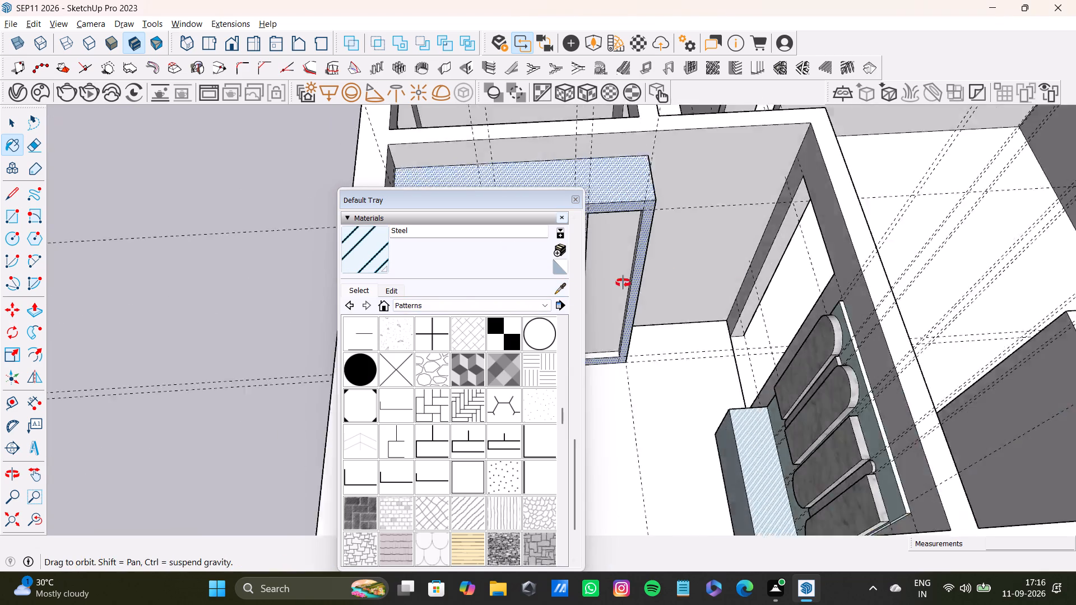
pyautogui.moveTo(623, 283); pyautogui.dragTo(436, 296, button='middle')
pyautogui.scroll(2, 604, 208)
pyautogui.click(578, 202)
pyautogui.scroll(-4, 539, 291)
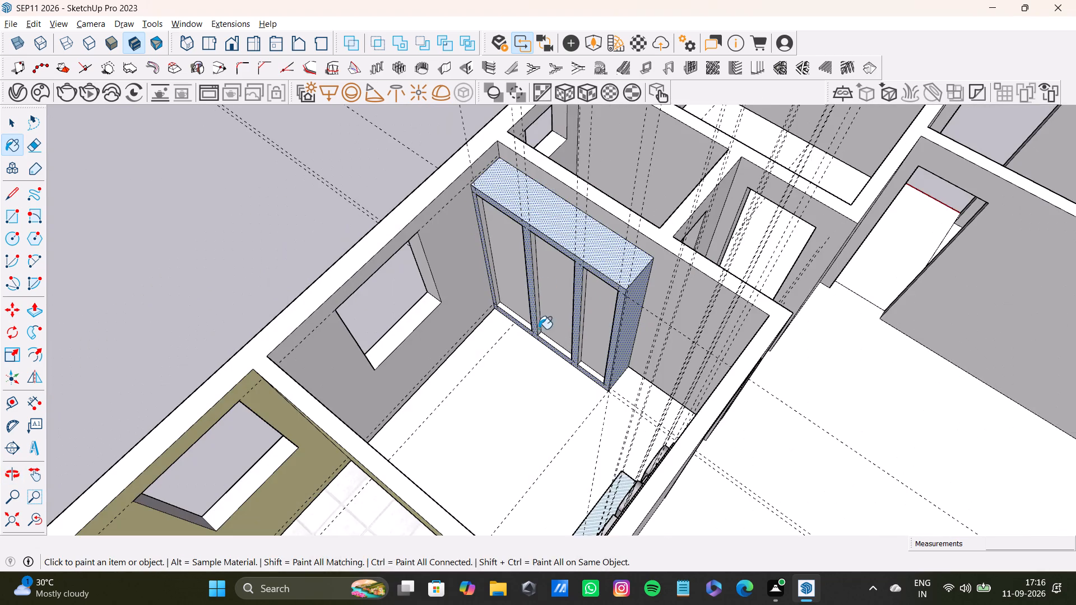
pyautogui.moveTo(453, 272); pyautogui.dragTo(430, 257, button='middle')
pyautogui.scroll(12, 497, 225)
pyautogui.click(574, 199)
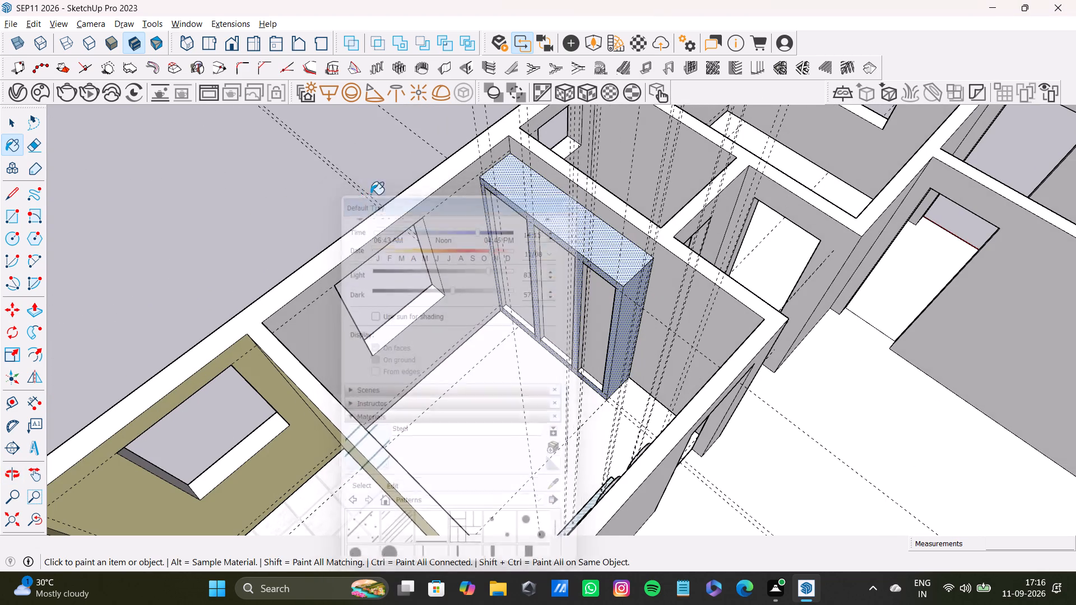
pyautogui.scroll(8, 471, 231)
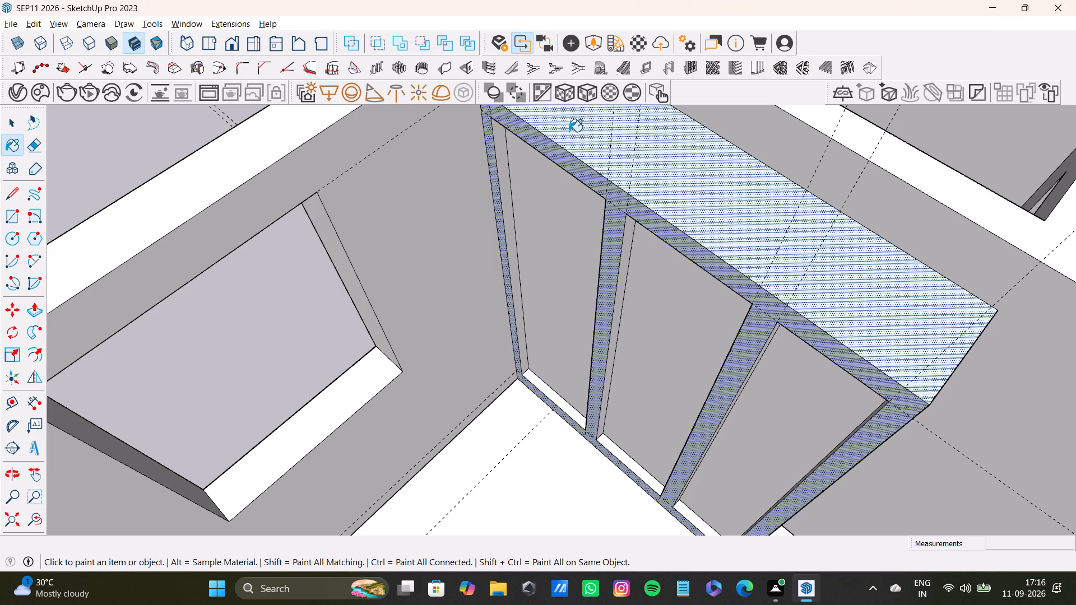
# Add the wardrobe's three recessed panels and one side reveal of each recess to the current selection.
pyautogui.press('space')
pyautogui.keyDown('shift'); pyautogui.moveTo(525, 235); pyautogui.dragTo(498, 322, button='middle'); pyautogui.keyUp('shift')
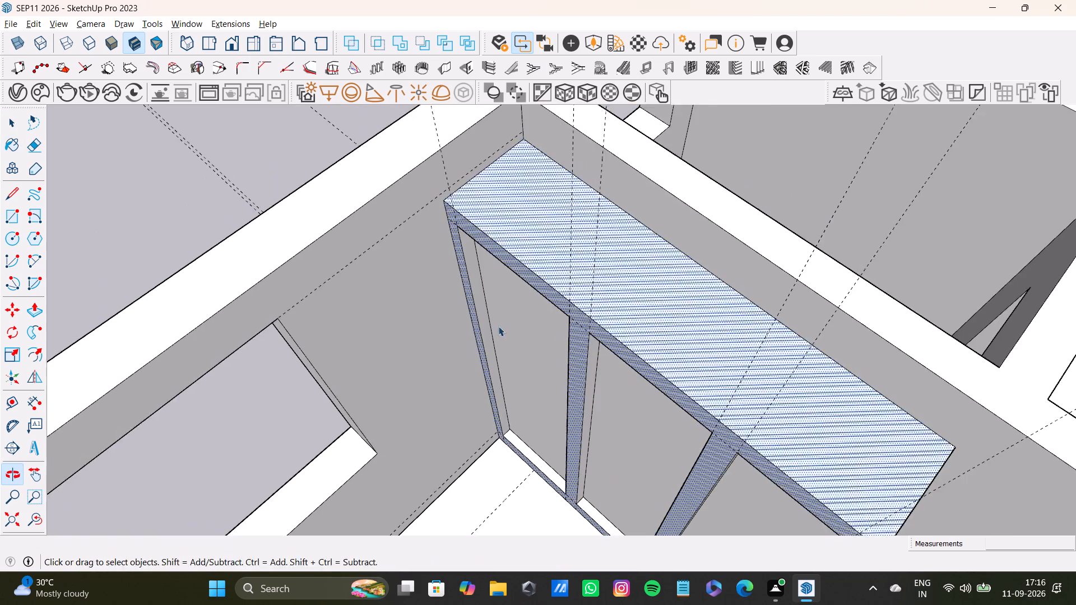
pyautogui.moveTo(498, 326); pyautogui.dragTo(506, 230, button='middle')
pyautogui.keyDown('shift'); pyautogui.scroll(3, 494, 223); pyautogui.keyUp('shift')
pyautogui.keyDown('shift'); pyautogui.click(475, 206); pyautogui.keyUp('shift')
pyautogui.keyDown('shift'); pyautogui.click(514, 211); pyautogui.keyUp('shift')
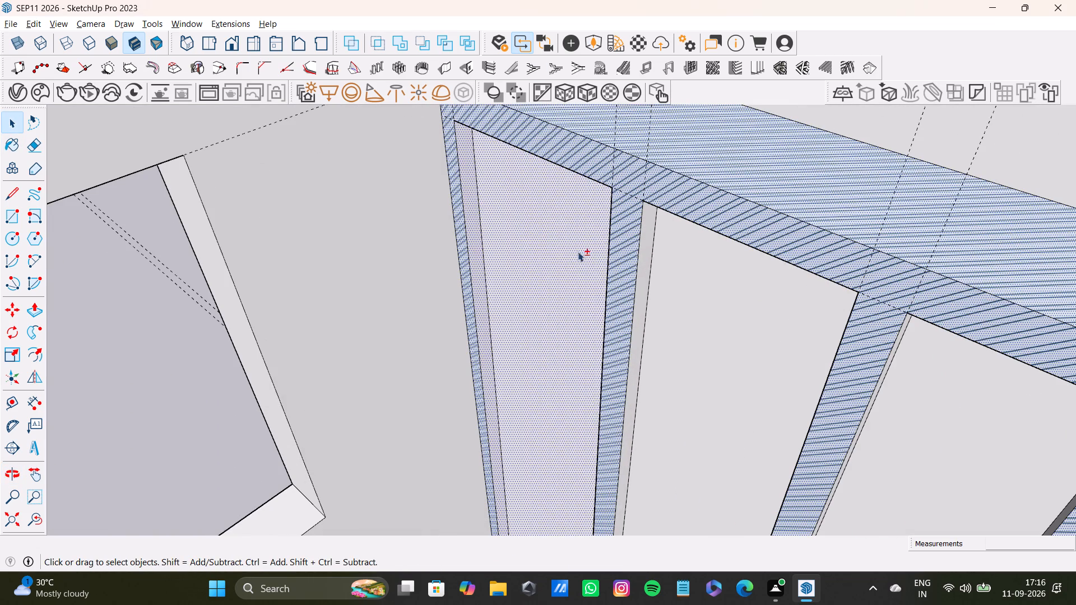
pyautogui.keyDown('shift'); pyautogui.moveTo(578, 252); pyautogui.dragTo(498, 183, button='middle'); pyautogui.keyUp('shift')
pyautogui.keyDown('shift'); pyautogui.moveTo(558, 215); pyautogui.dragTo(565, 217); pyautogui.keyUp('shift')
pyautogui.keyDown('shift'); pyautogui.click(632, 242); pyautogui.keyUp('shift')
pyautogui.keyDown('shift'); pyautogui.click(560, 238); pyautogui.keyUp('shift')
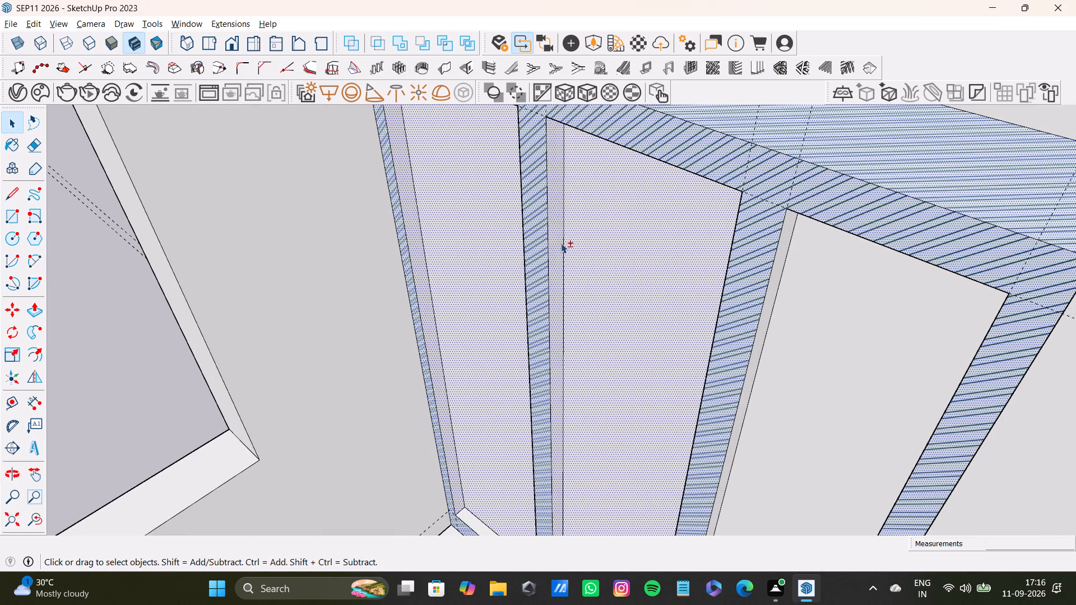
pyautogui.keyDown('shift'); pyautogui.scroll(-3, 582, 250); pyautogui.keyUp('shift')
pyautogui.keyDown('shift'); pyautogui.moveTo(632, 238); pyautogui.dragTo(578, 156, button='middle'); pyautogui.keyUp('shift')
pyautogui.keyDown('shift'); pyautogui.scroll(3, 637, 206); pyautogui.keyUp('shift')
pyautogui.keyDown('shift'); pyautogui.click(662, 226); pyautogui.keyUp('shift')
pyautogui.keyDown('shift'); pyautogui.click(716, 239); pyautogui.keyUp('shift')
pyautogui.keyDown('shift'); pyautogui.scroll(-2, 707, 242); pyautogui.keyUp('shift')
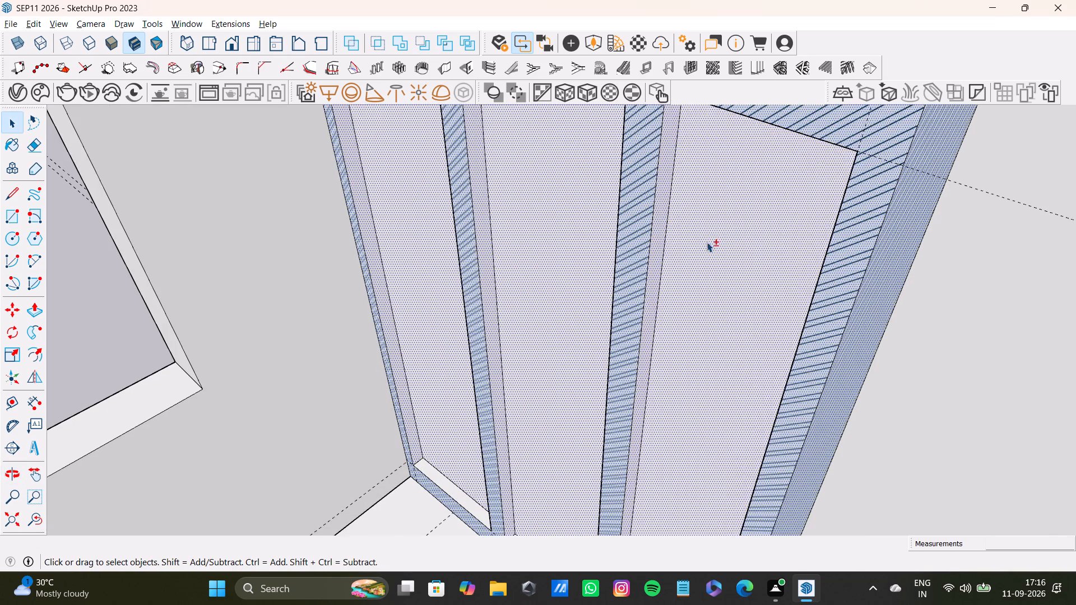
# Add the bottom reveals of the three wardrobe recesses to the selection.
pyautogui.keyDown('shift'); pyautogui.scroll(-2, 707, 242); pyautogui.keyUp('shift')
pyautogui.keyDown('shift'); pyautogui.moveTo(676, 297); pyautogui.dragTo(665, 167, button='middle'); pyautogui.keyUp('shift')
pyautogui.keyDown('shift'); pyautogui.scroll(7, 542, 369); pyautogui.keyUp('shift')
pyautogui.keyDown('shift'); pyautogui.click(568, 444); pyautogui.keyUp('shift')
pyautogui.keyDown('shift'); pyautogui.click(484, 378); pyautogui.keyUp('shift')
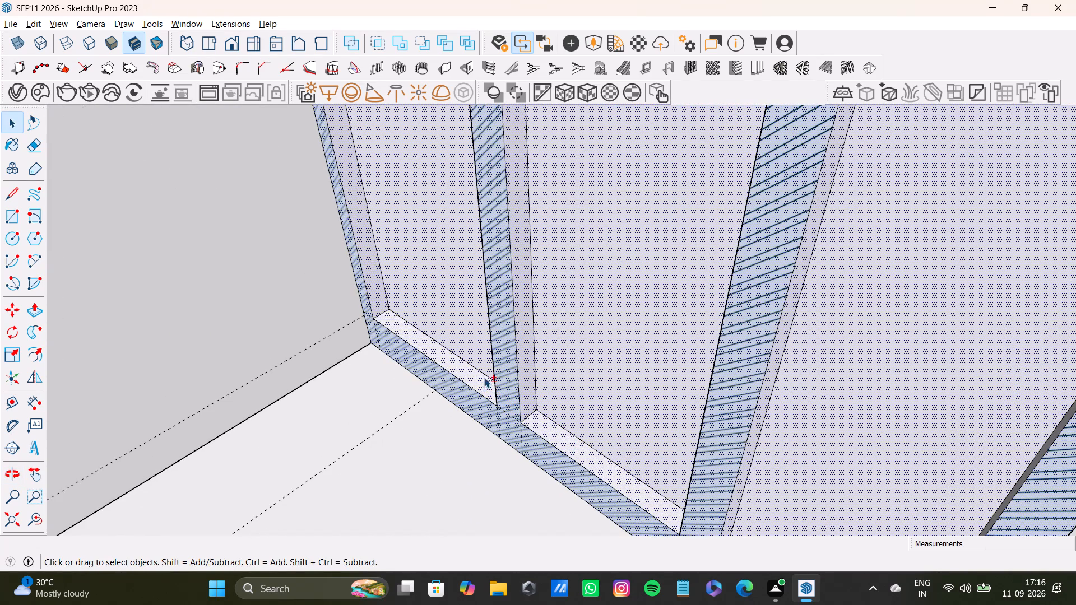
pyautogui.keyDown('shift'); pyautogui.scroll(-3, 481, 383); pyautogui.keyUp('shift')
pyautogui.keyDown('shift'); pyautogui.moveTo(616, 422); pyautogui.dragTo(548, 240, button='middle'); pyautogui.keyUp('shift')
pyautogui.keyDown('shift'); pyautogui.scroll(2, 608, 317); pyautogui.keyUp('shift')
pyautogui.keyDown('shift'); pyautogui.click(633, 364); pyautogui.keyUp('shift')
pyautogui.keyDown('shift'); pyautogui.click(640, 360); pyautogui.keyUp('shift')
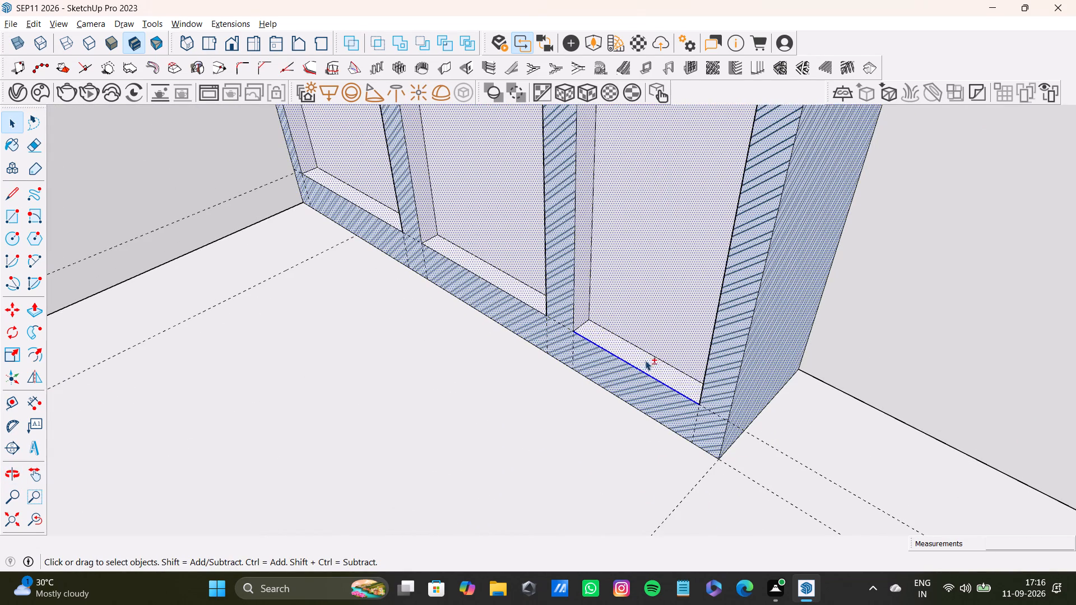
# Add the top reveals of the three wardrobe recesses to the selection.
pyautogui.keyDown('shift'); pyautogui.scroll(-8, 639, 360); pyautogui.keyUp('shift')
pyautogui.keyDown('shift'); pyautogui.middleClick(563, 319); pyautogui.keyUp('shift')
pyautogui.click(28, 516)
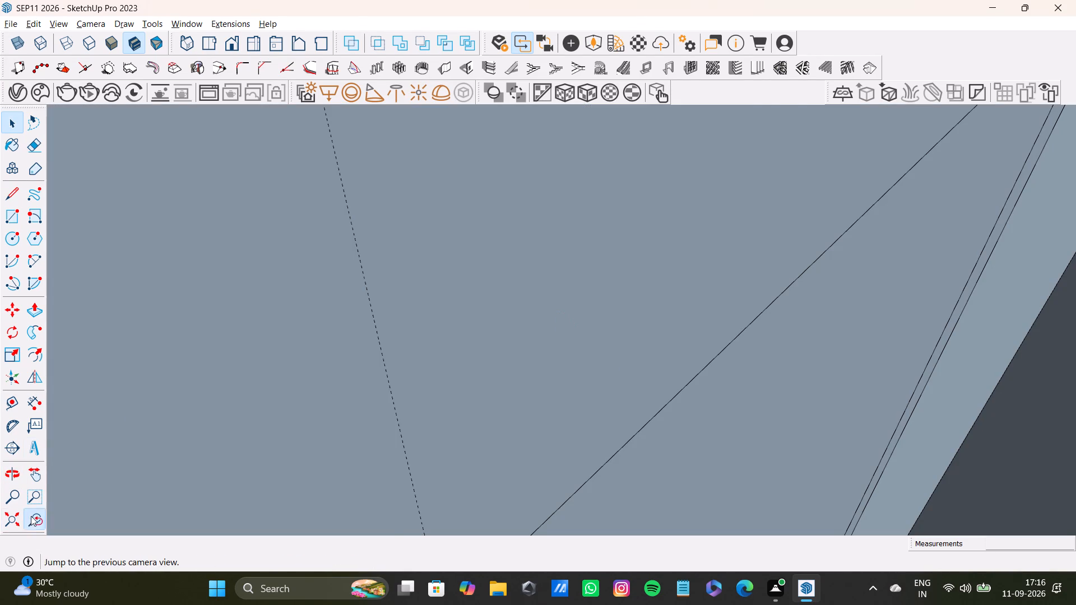
pyautogui.keyDown('shift'); pyautogui.moveTo(520, 273); pyautogui.dragTo(549, 501, button='middle'); pyautogui.keyUp('shift')
pyautogui.scroll(-9, 531, 439)
pyautogui.moveTo(531, 439); pyautogui.dragTo(564, 429, button='middle')
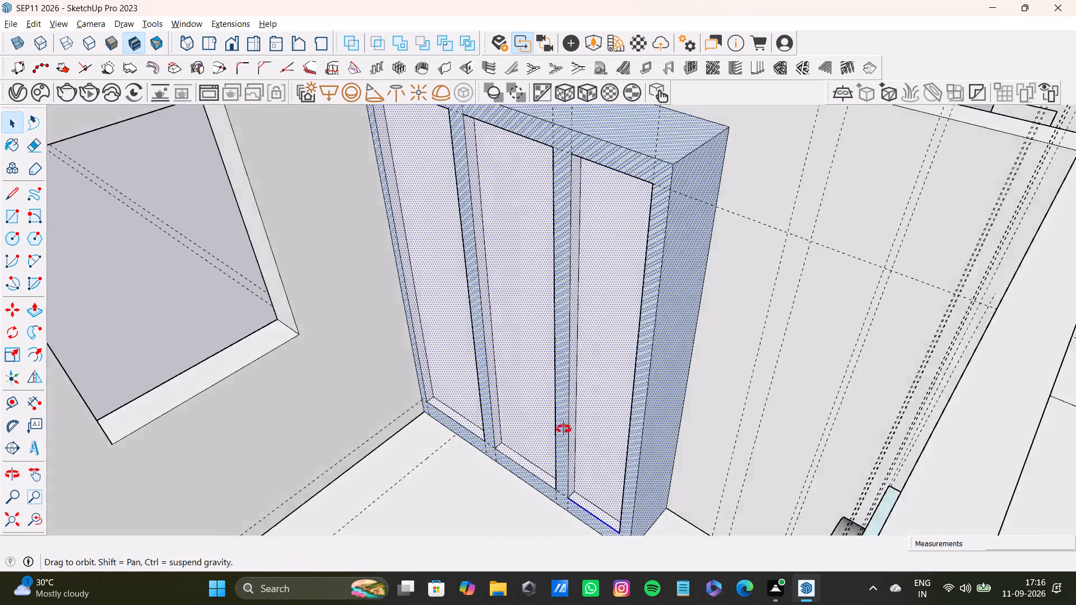
pyautogui.moveTo(564, 429); pyautogui.dragTo(687, 590, button='middle')
pyautogui.scroll(10, 502, 319)
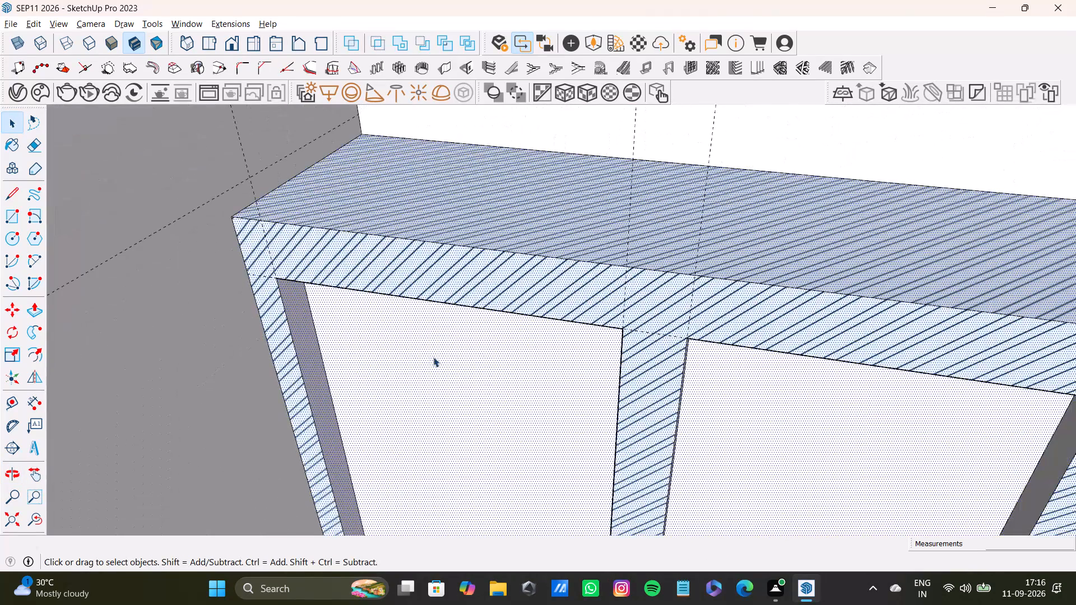
pyautogui.moveTo(467, 380); pyautogui.dragTo(484, 131, button='middle')
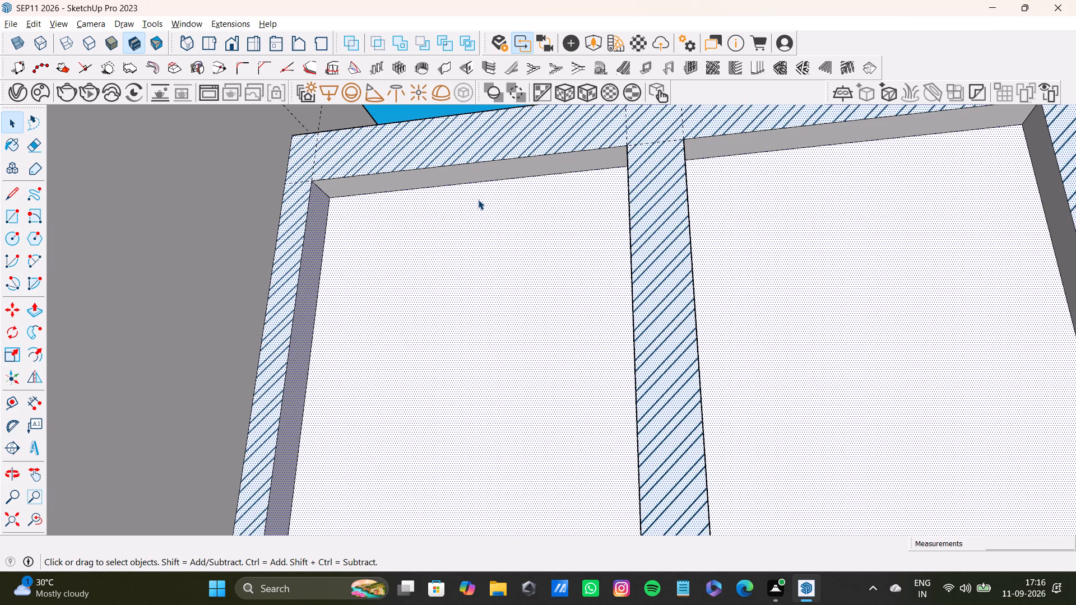
pyautogui.keyDown('shift'); pyautogui.click(517, 169); pyautogui.keyUp('shift')
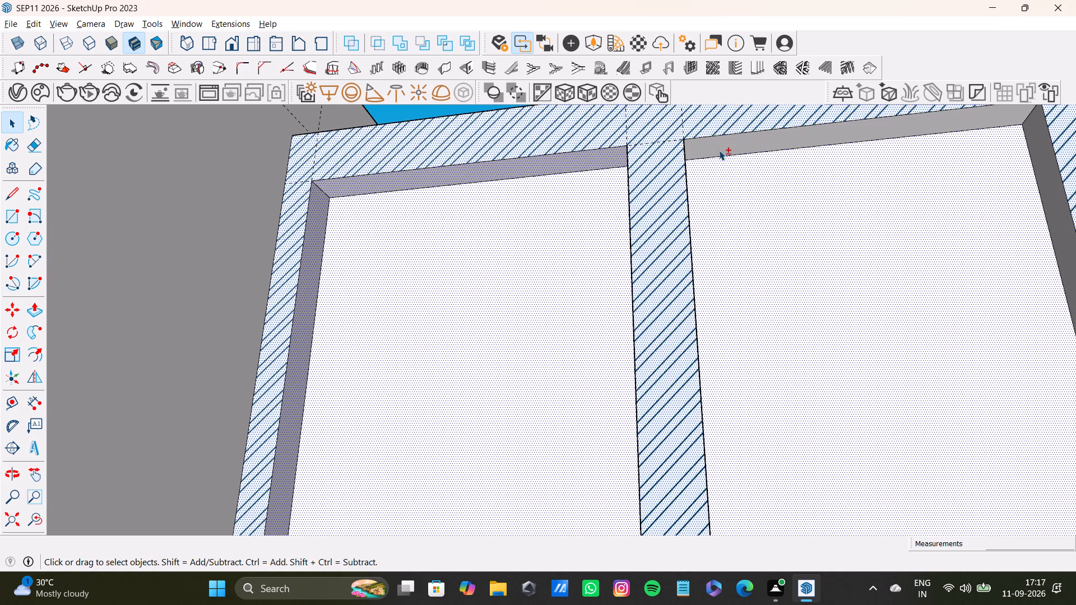
pyautogui.keyDown('shift'); pyautogui.click(720, 143); pyautogui.keyUp('shift')
pyautogui.keyDown('shift'); pyautogui.moveTo(772, 168); pyautogui.dragTo(413, 221, button='middle'); pyautogui.keyUp('shift')
pyautogui.keyDown('shift'); pyautogui.click(753, 154); pyautogui.keyUp('shift')
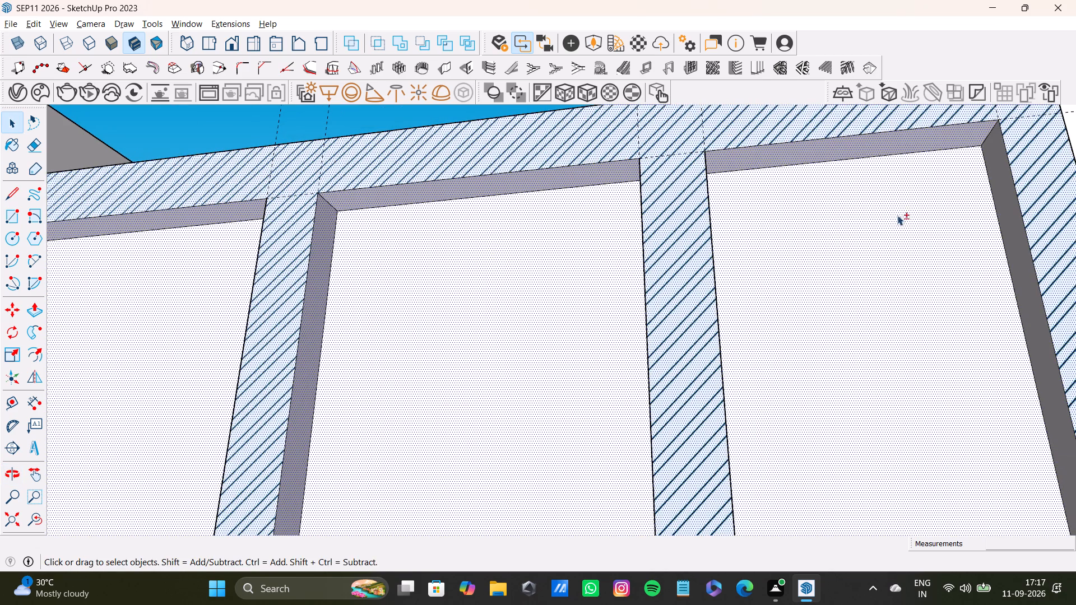
# Add the remaining side reveals of the three recesses to the selection.
pyautogui.keyDown('shift'); pyautogui.click(1019, 229); pyautogui.keyUp('shift')
pyautogui.keyDown('shift'); pyautogui.scroll(-7, 1011, 240); pyautogui.keyUp('shift')
pyautogui.keyDown('shift'); pyautogui.moveTo(985, 278); pyautogui.dragTo(927, 153, button='middle'); pyautogui.keyUp('shift')
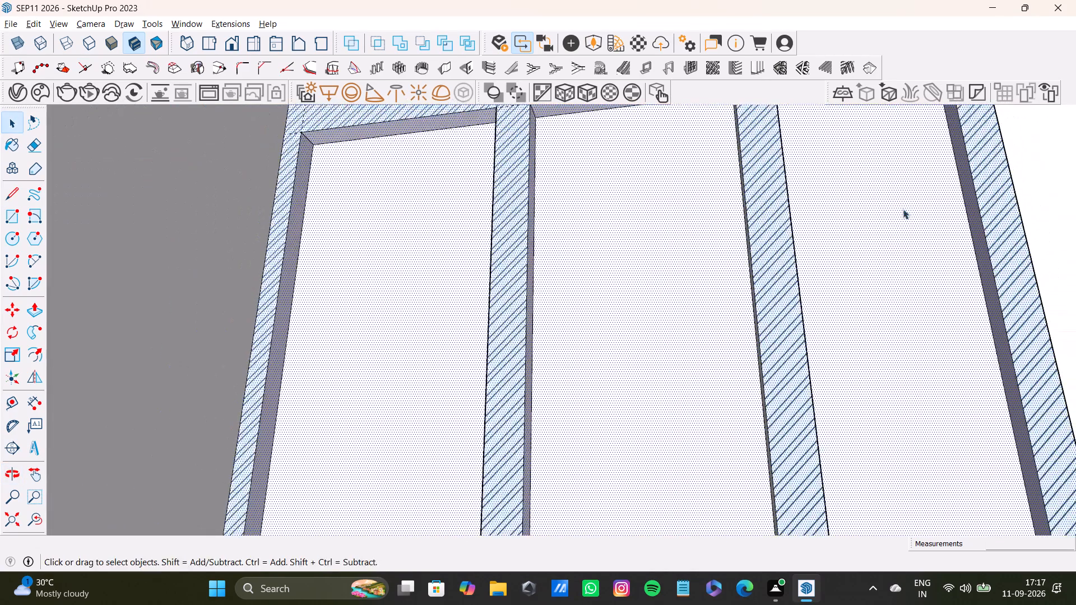
pyautogui.moveTo(903, 210); pyautogui.dragTo(1002, 300, button='middle')
pyautogui.keyDown('shift'); pyautogui.scroll(6, 833, 308); pyautogui.keyUp('shift')
pyautogui.keyDown('shift'); pyautogui.click(843, 313); pyautogui.keyUp('shift')
pyautogui.keyDown('shift'); pyautogui.scroll(-5, 843, 313); pyautogui.keyUp('shift')
pyautogui.keyDown('shift'); pyautogui.moveTo(843, 314); pyautogui.dragTo(840, 302, button='middle'); pyautogui.keyUp('shift')
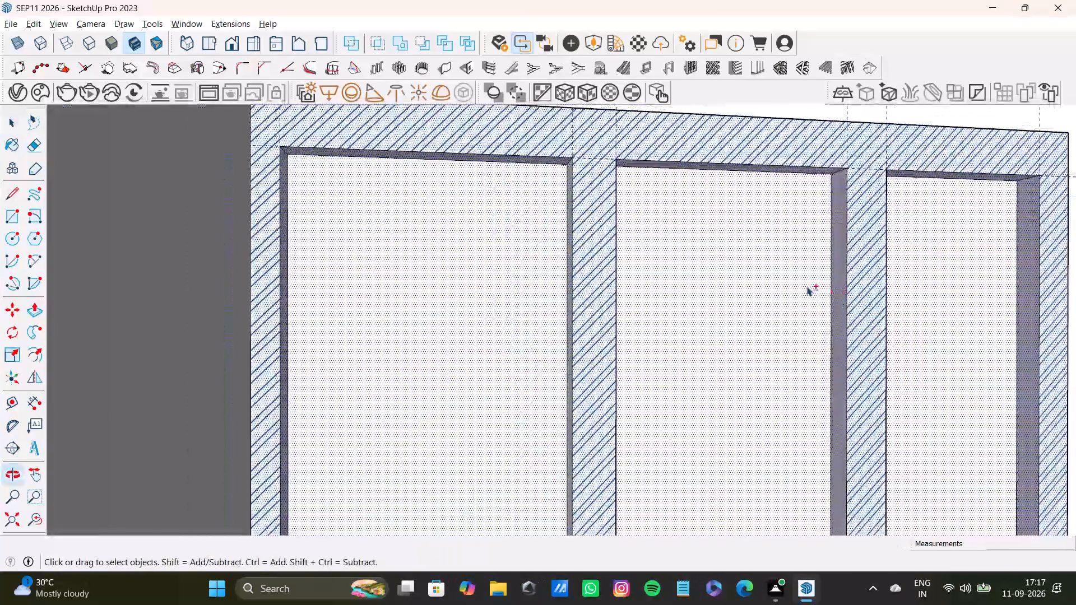
pyautogui.scroll(4, 479, 387)
pyautogui.moveTo(571, 385); pyautogui.dragTo(666, 404, button='middle')
pyautogui.click(27, 518)
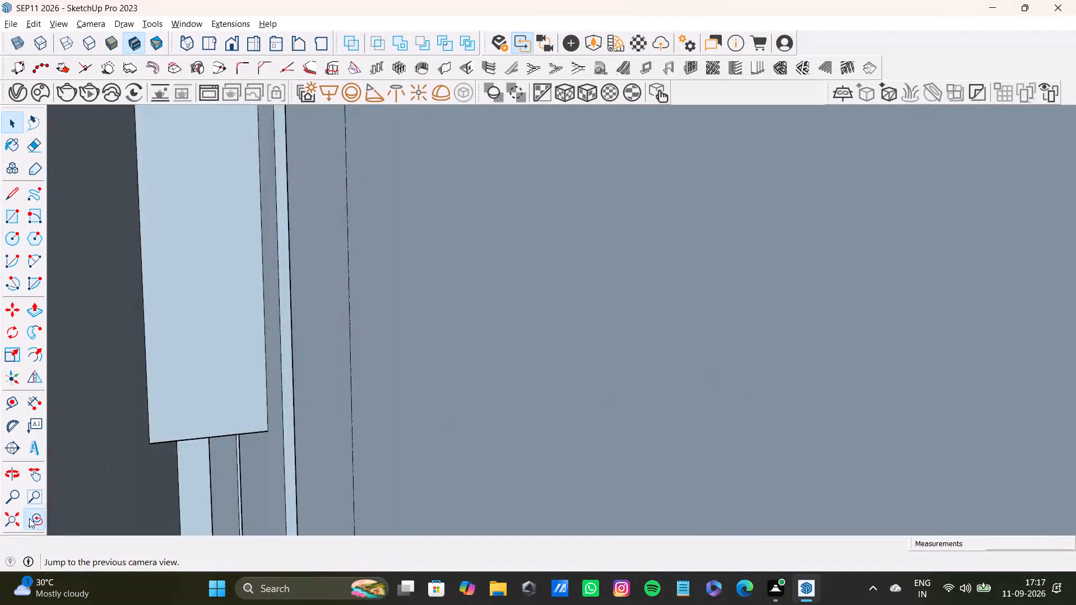
pyautogui.keyDown('shift'); pyautogui.moveTo(670, 368); pyautogui.dragTo(570, 387, button='middle'); pyautogui.keyUp('shift')
pyautogui.moveTo(562, 392); pyautogui.dragTo(583, 396, button='middle')
pyautogui.scroll(7, 551, 396)
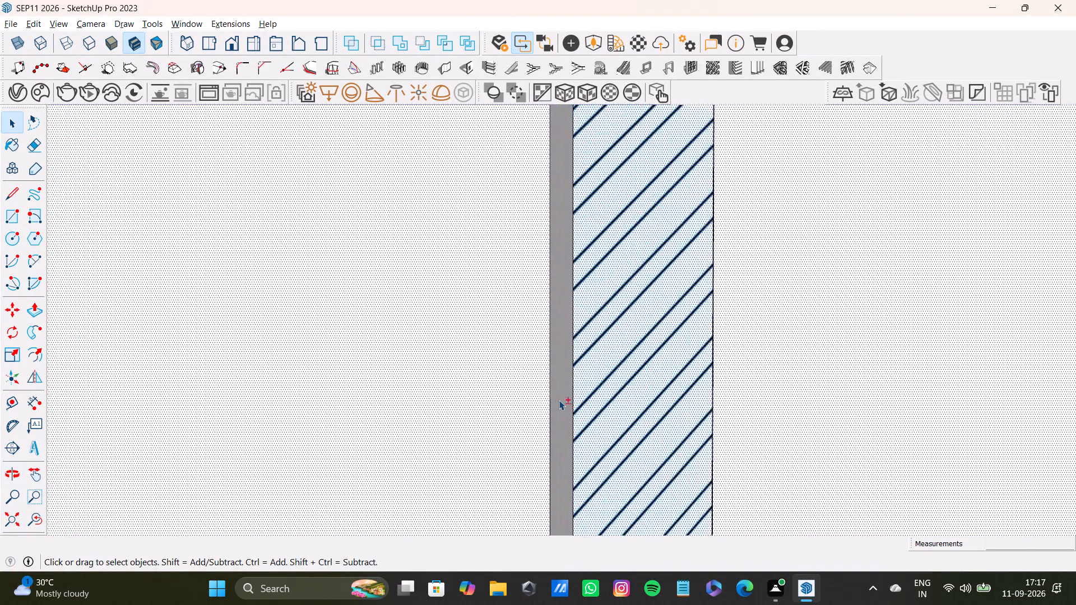
pyautogui.keyDown('shift'); pyautogui.click(560, 401); pyautogui.keyUp('shift')
# Check the wardrobe recesses from top to floor for any reveal still missing from the selection.
pyautogui.keyDown('shift'); pyautogui.scroll(-12, 561, 400); pyautogui.keyUp('shift')
pyautogui.keyDown('shift'); pyautogui.moveTo(586, 350); pyautogui.dragTo(485, 161, button='middle'); pyautogui.keyUp('shift')
pyautogui.scroll(-3, 637, 294)
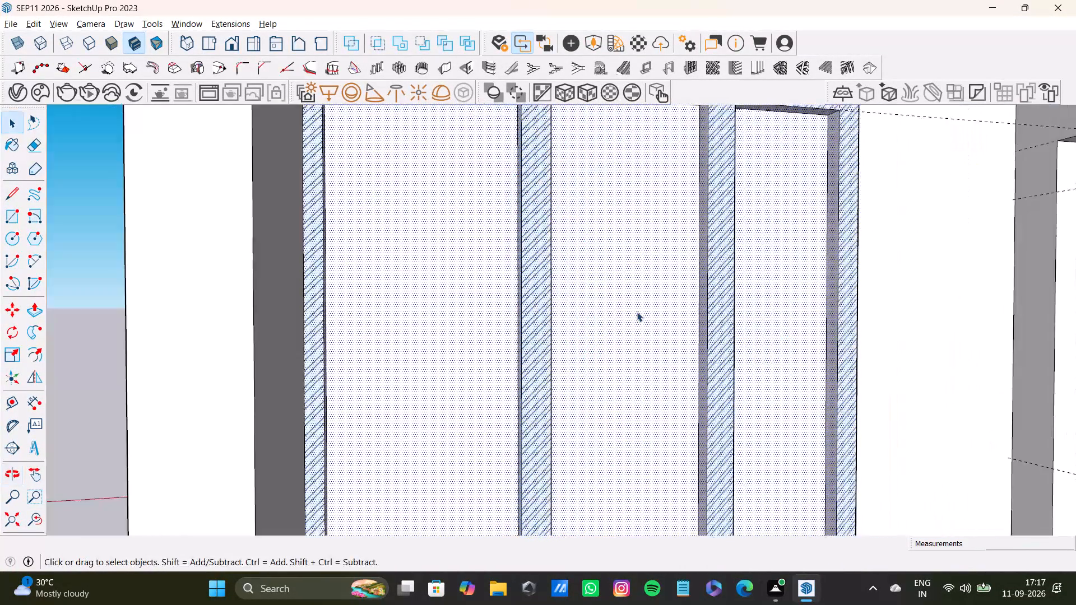
pyautogui.scroll(-4, 637, 311)
pyautogui.click(30, 519)
pyautogui.click(1, 525)
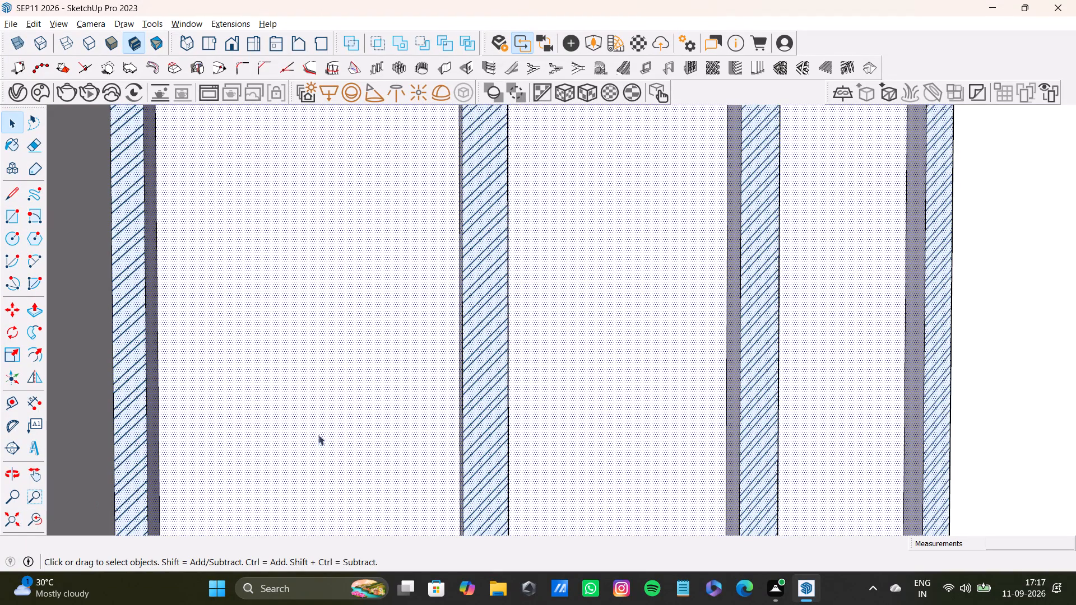
pyautogui.click(9, 513)
pyautogui.moveTo(651, 341); pyautogui.dragTo(583, 546, button='middle')
pyautogui.scroll(-1, 582, 525)
pyautogui.scroll(4, 504, 371)
pyautogui.keyDown('shift'); pyautogui.moveTo(476, 293); pyautogui.dragTo(522, 488, button='middle'); pyautogui.keyUp('shift')
pyautogui.scroll(8, 408, 254)
pyautogui.keyDown('shift'); pyautogui.moveTo(442, 296); pyautogui.dragTo(498, 271, button='middle'); pyautogui.keyUp('shift')
pyautogui.scroll(11, 412, 437)
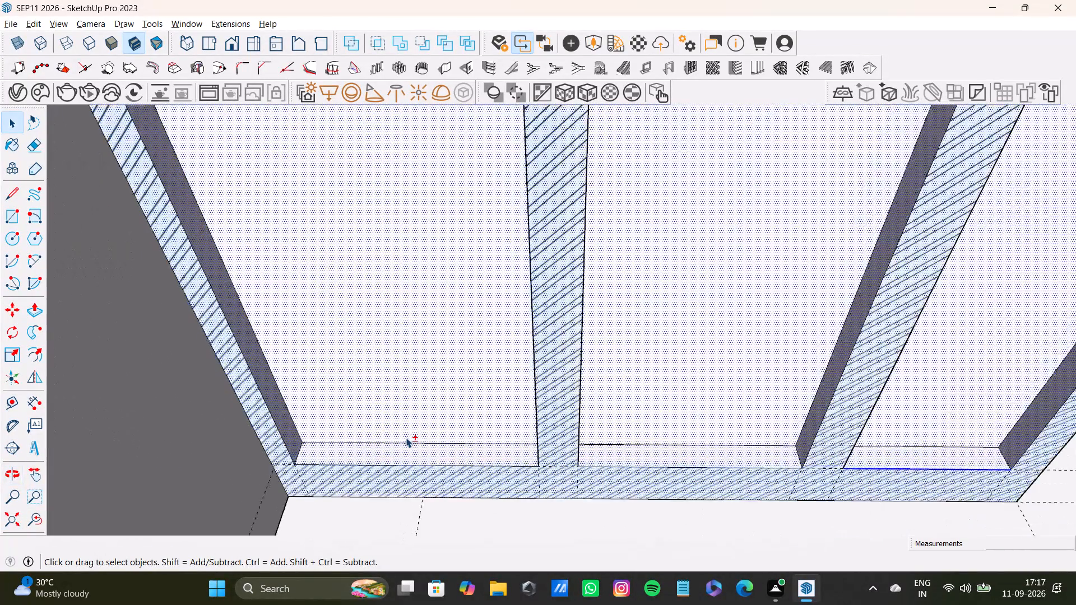
pyautogui.keyDown('shift'); pyautogui.scroll(-8, 329, 416); pyautogui.keyUp('shift')
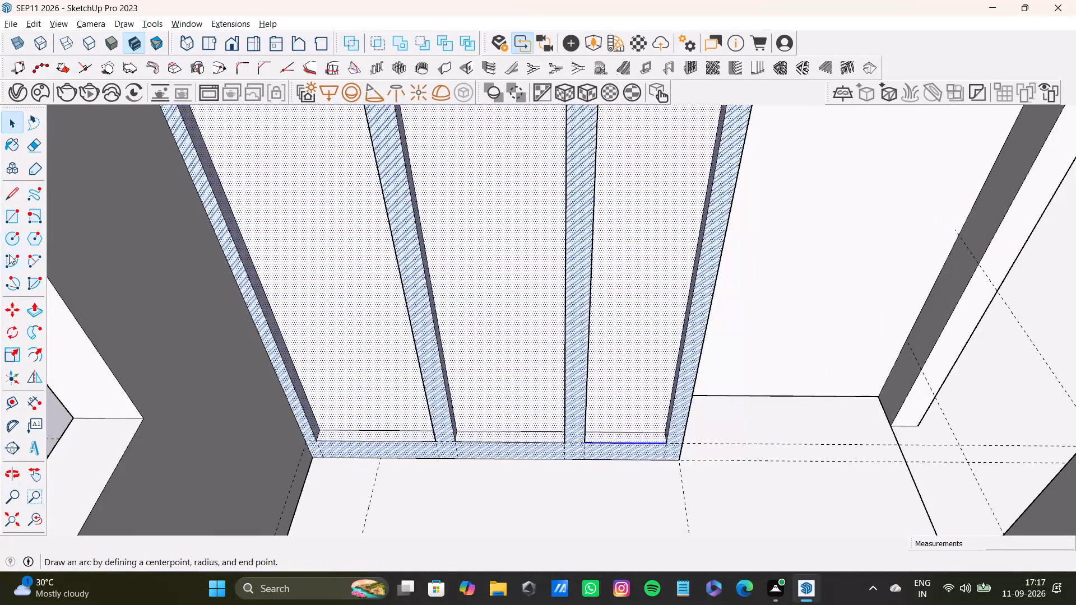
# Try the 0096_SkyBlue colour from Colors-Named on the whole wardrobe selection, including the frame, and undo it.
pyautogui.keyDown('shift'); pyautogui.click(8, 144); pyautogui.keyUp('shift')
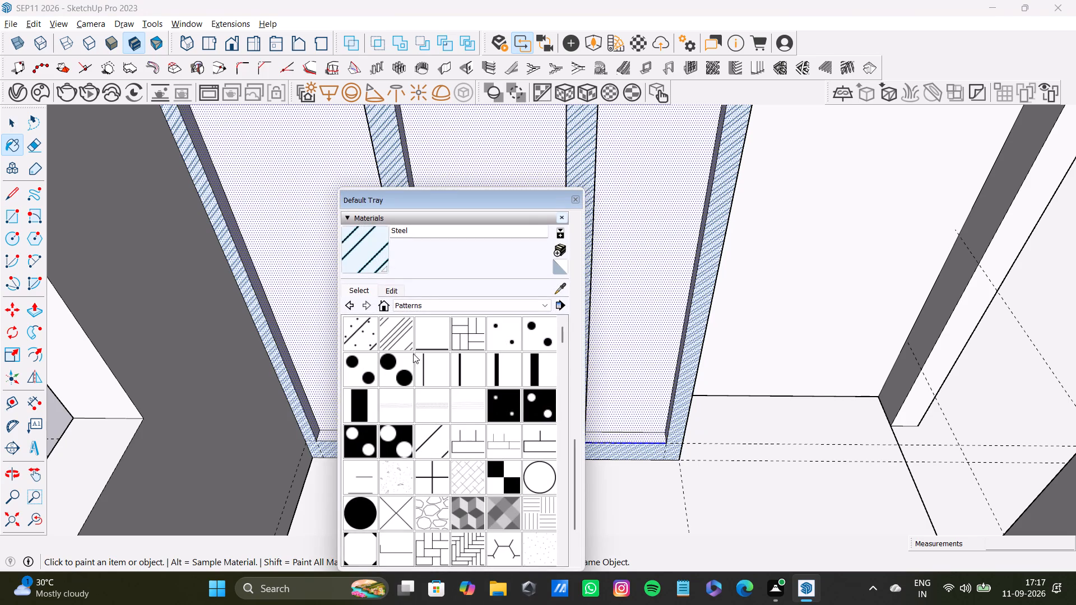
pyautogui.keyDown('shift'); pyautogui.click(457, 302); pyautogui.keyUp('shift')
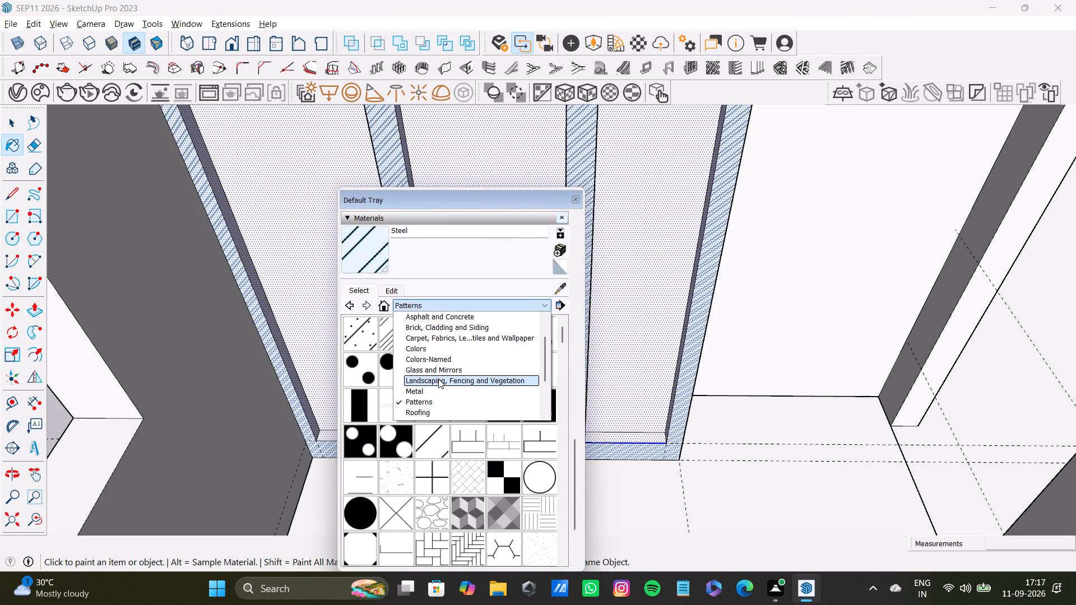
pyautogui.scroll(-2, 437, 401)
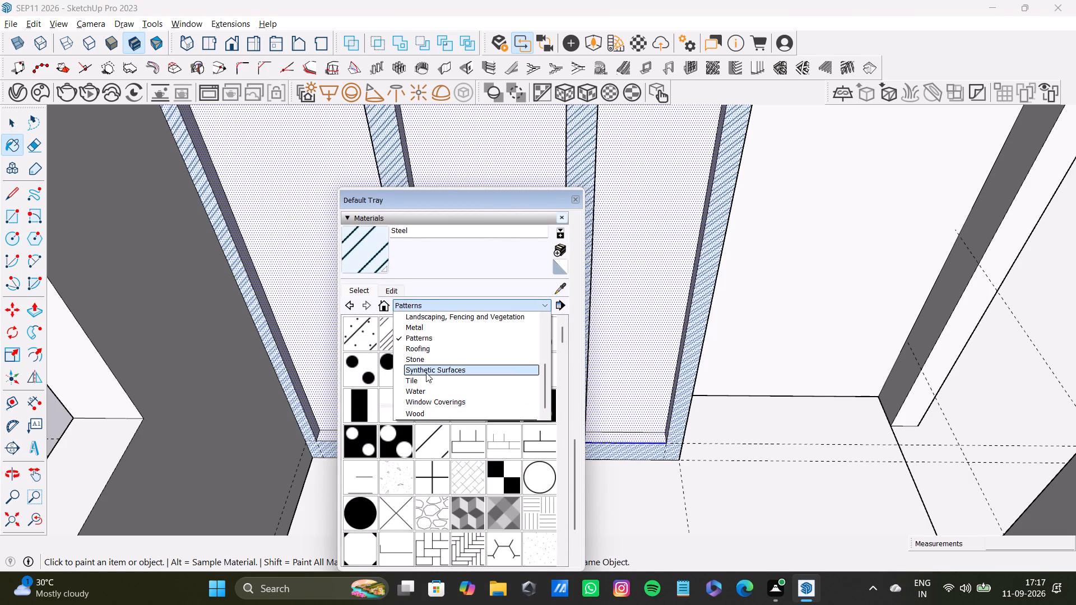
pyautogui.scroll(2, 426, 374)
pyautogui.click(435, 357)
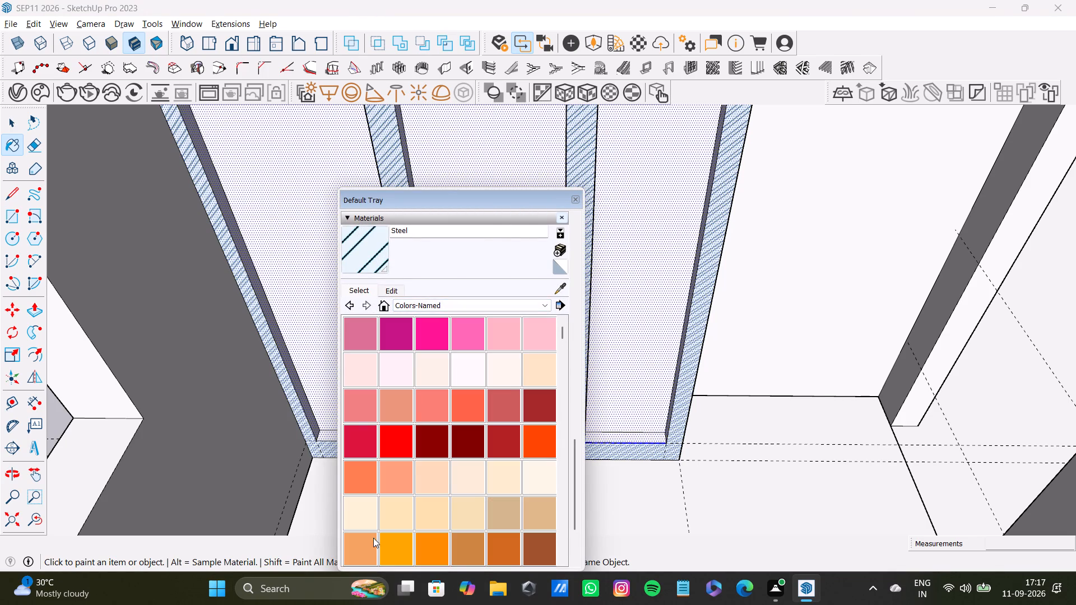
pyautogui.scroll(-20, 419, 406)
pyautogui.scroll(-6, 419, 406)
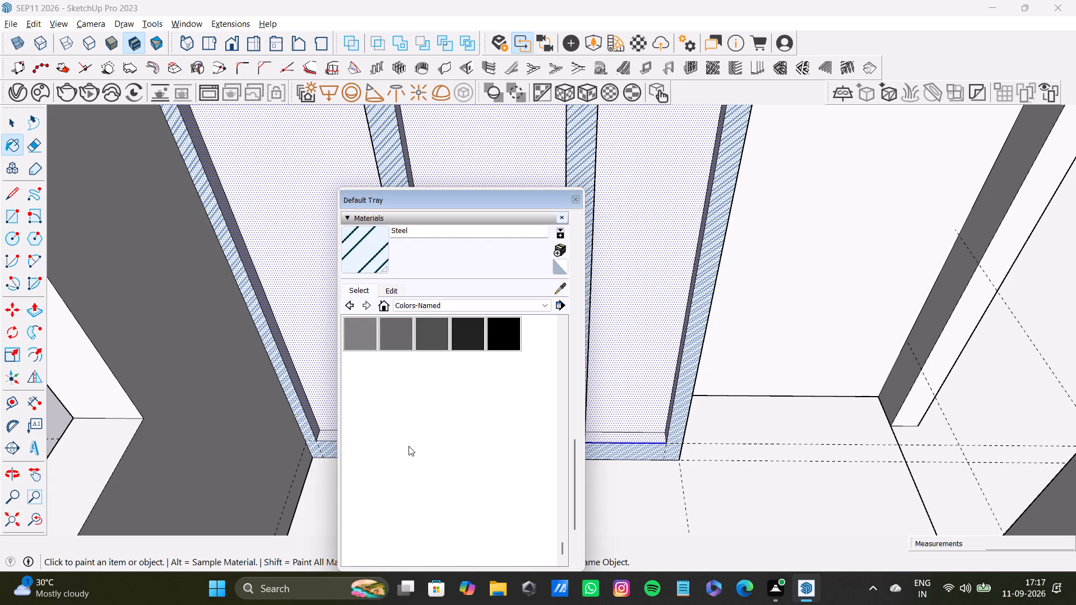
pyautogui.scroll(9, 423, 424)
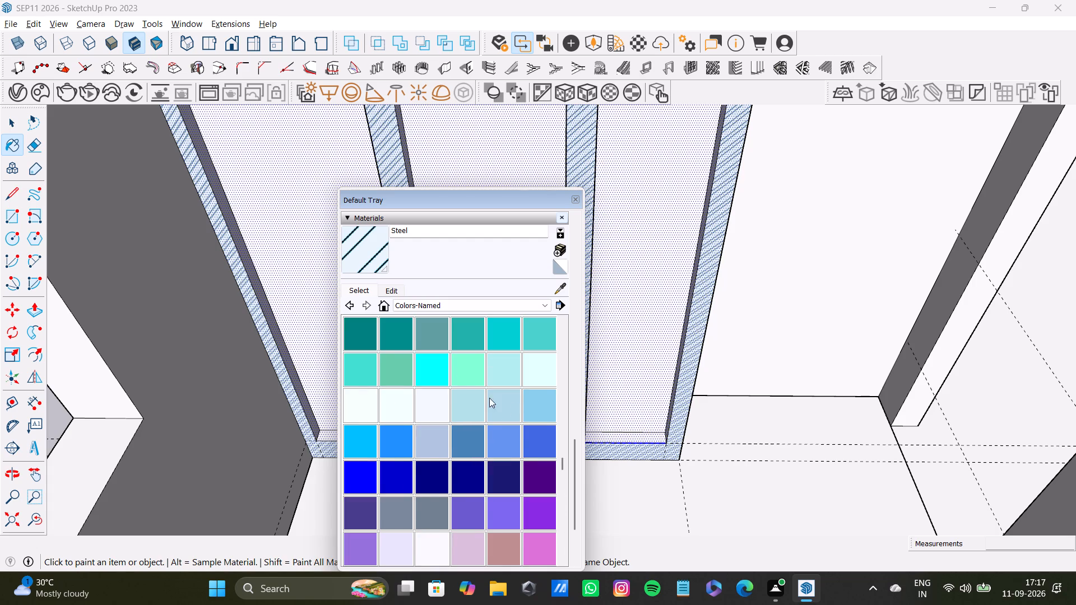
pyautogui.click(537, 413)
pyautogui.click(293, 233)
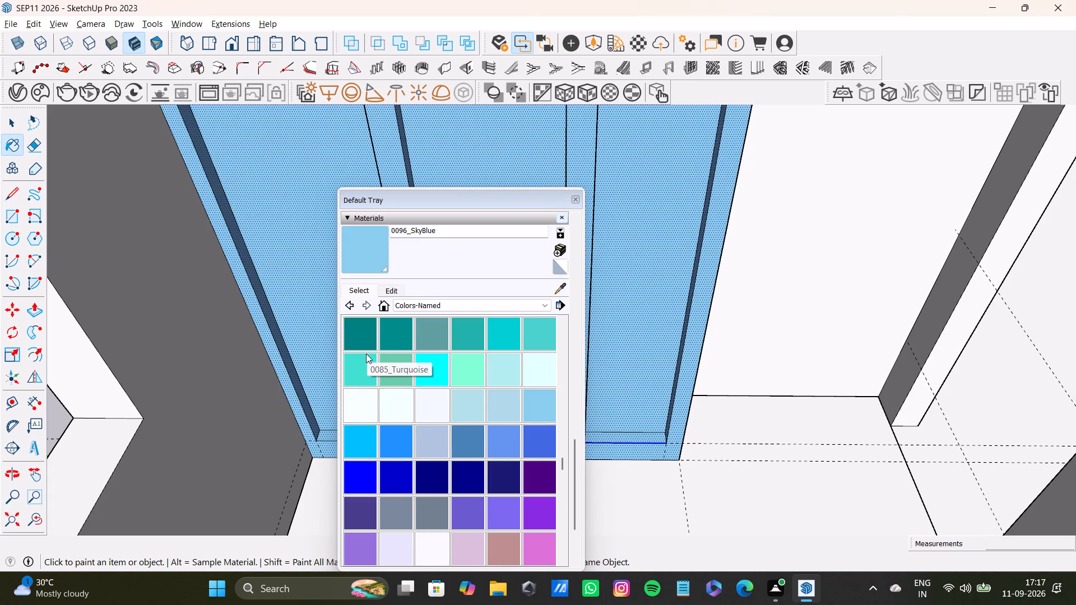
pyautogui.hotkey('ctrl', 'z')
# Remove the front frame face from the selection and paint the remaining selected wardrobe faces with 0095_LightBlue.
pyautogui.press('space')
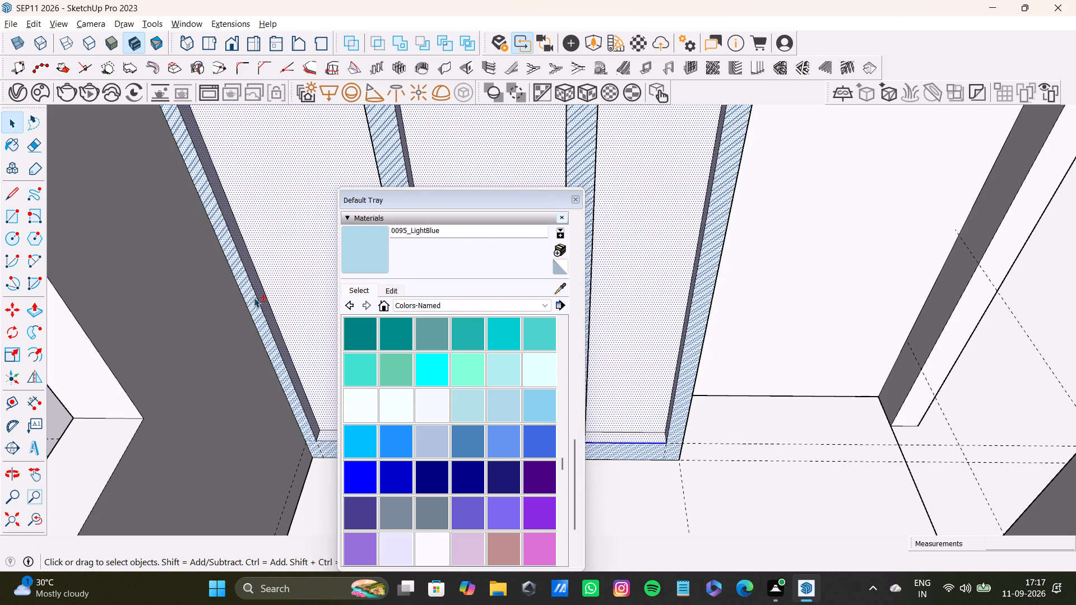
pyautogui.keyDown('shift'); pyautogui.click(254, 303); pyautogui.keyUp('shift')
pyautogui.keyDown('shift'); pyautogui.click(387, 155); pyautogui.keyUp('shift')
pyautogui.keyDown('shift'); pyautogui.click(579, 157); pyautogui.keyUp('shift')
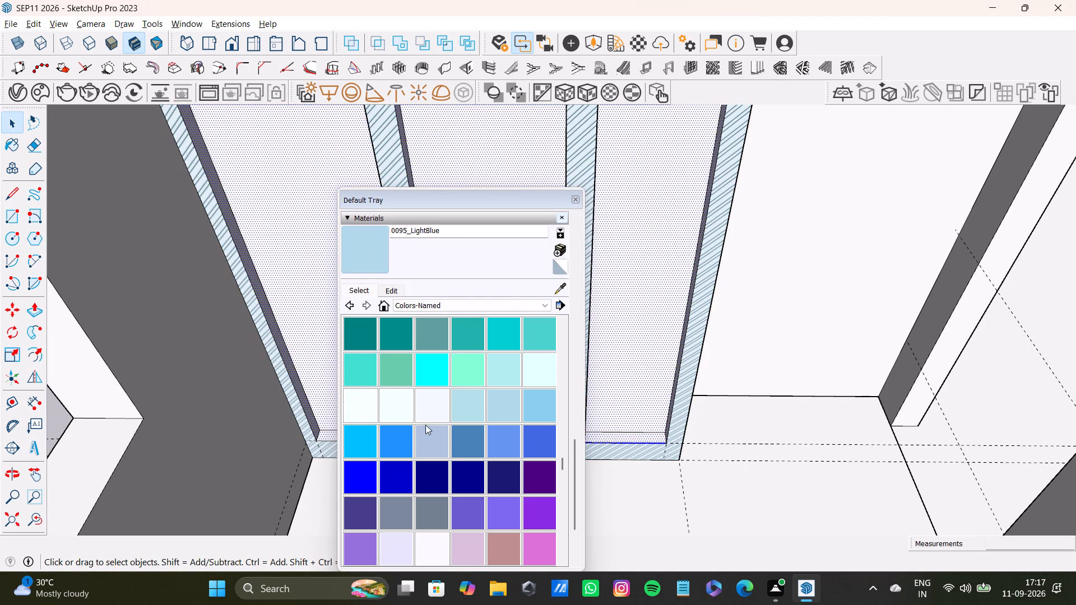
pyautogui.keyDown('shift'); pyautogui.click(372, 251); pyautogui.keyUp('shift')
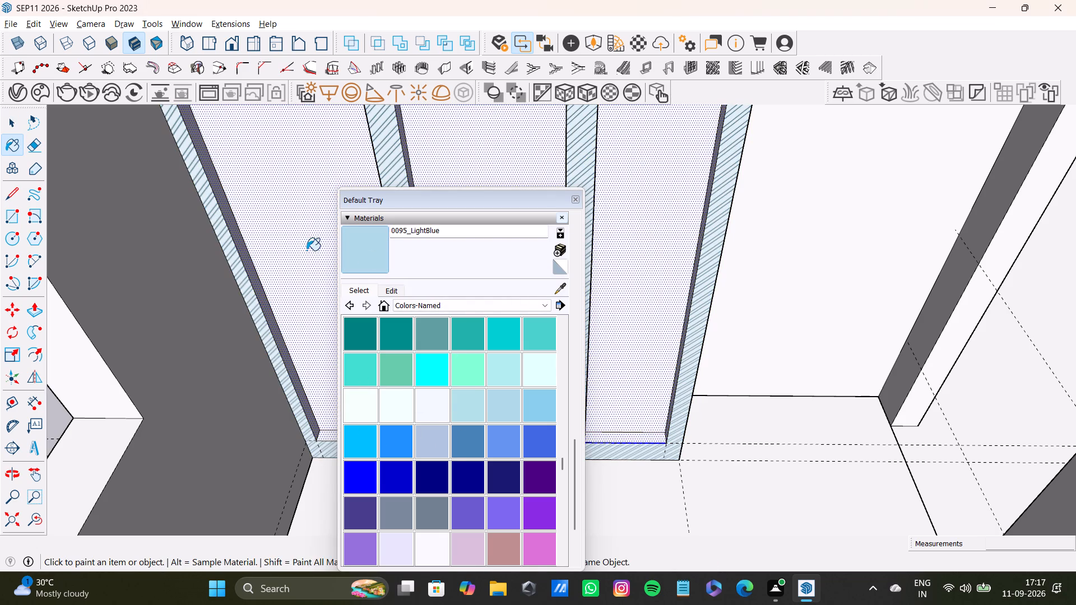
pyautogui.keyDown('shift'); pyautogui.click(299, 250); pyautogui.keyUp('shift')
pyautogui.keyDown('shift'); pyautogui.scroll(-4, 317, 342); pyautogui.keyUp('shift')
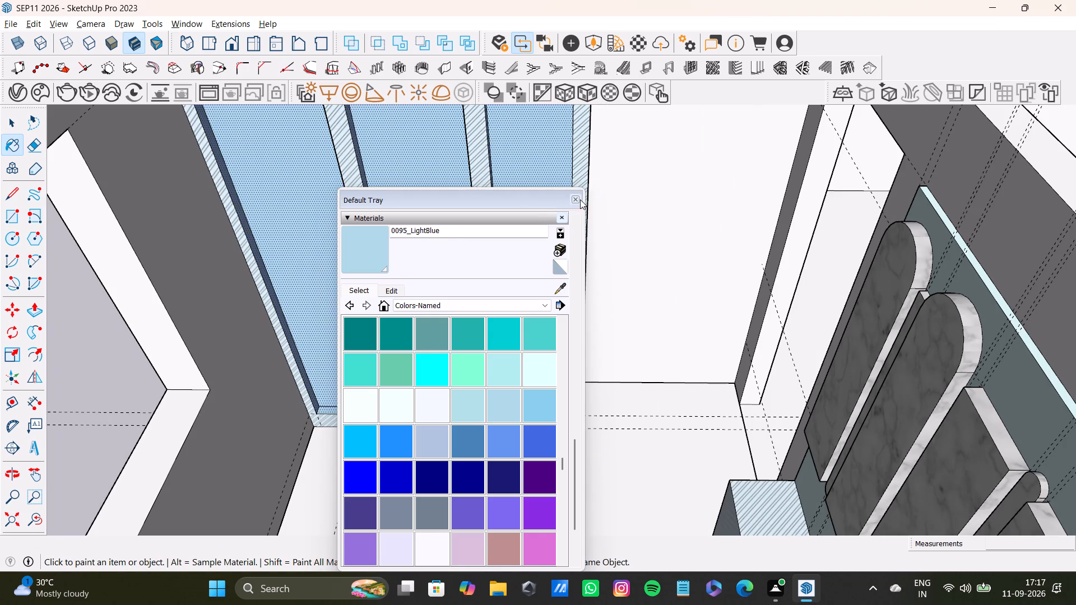
pyautogui.click(580, 199)
pyautogui.press('space')
# Examine the painted wardrobe's top face, frame and recessed panels from above.
pyautogui.scroll(-9, 476, 270)
pyautogui.moveTo(433, 322); pyautogui.dragTo(491, 375, button='middle')
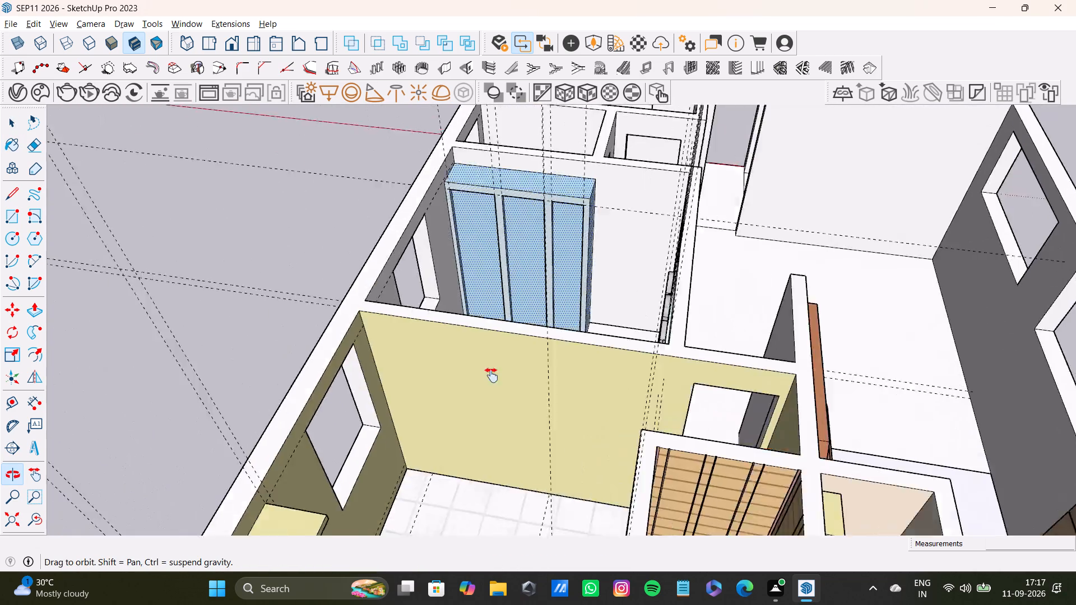
pyautogui.moveTo(491, 375); pyautogui.dragTo(498, 449, button='middle')
pyautogui.scroll(8, 518, 302)
pyautogui.keyDown('shift'); pyautogui.moveTo(518, 301); pyautogui.dragTo(449, 383, button='middle'); pyautogui.keyUp('shift')
pyautogui.keyDown('shift'); pyautogui.scroll(4, 452, 371); pyautogui.keyUp('shift')
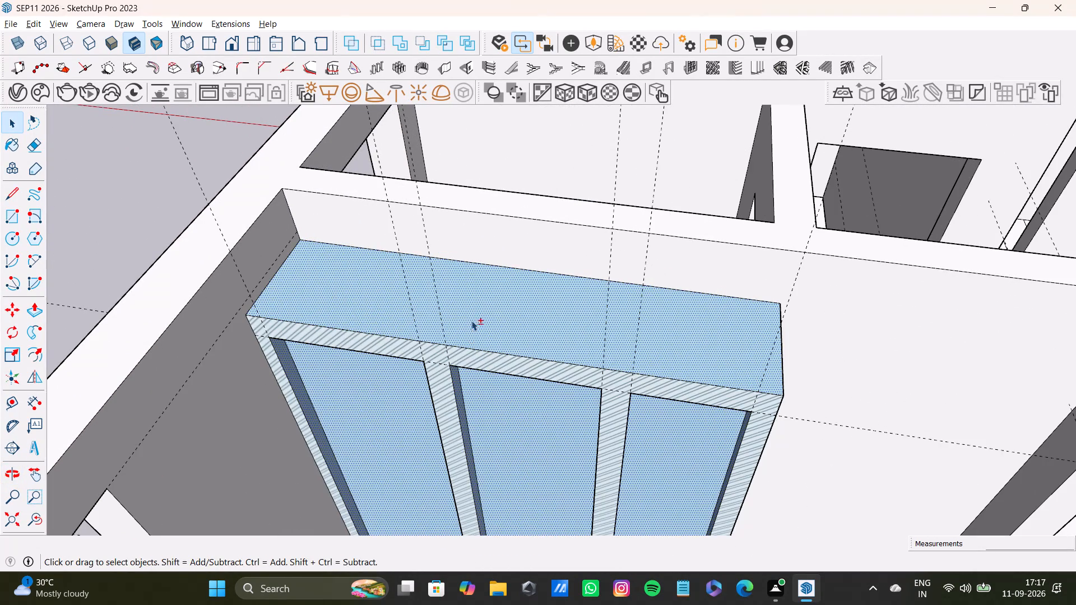
pyautogui.keyDown('shift'); pyautogui.click(481, 315); pyautogui.keyUp('shift')
pyautogui.keyDown('shift'); pyautogui.click(333, 285); pyautogui.keyUp('shift')
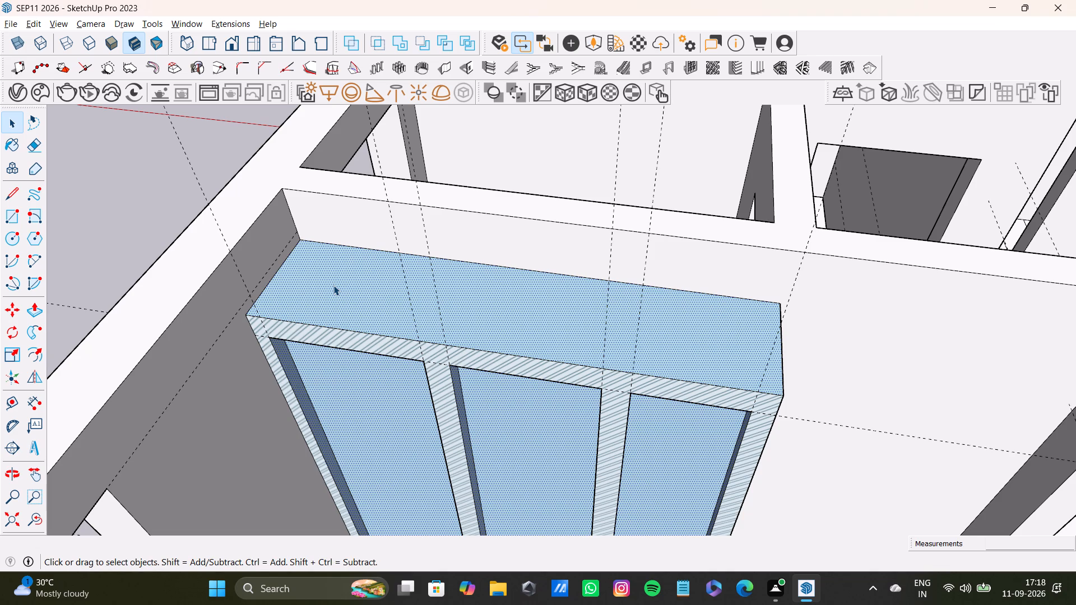
pyautogui.scroll(-7, 537, 320)
pyautogui.scroll(3, 491, 366)
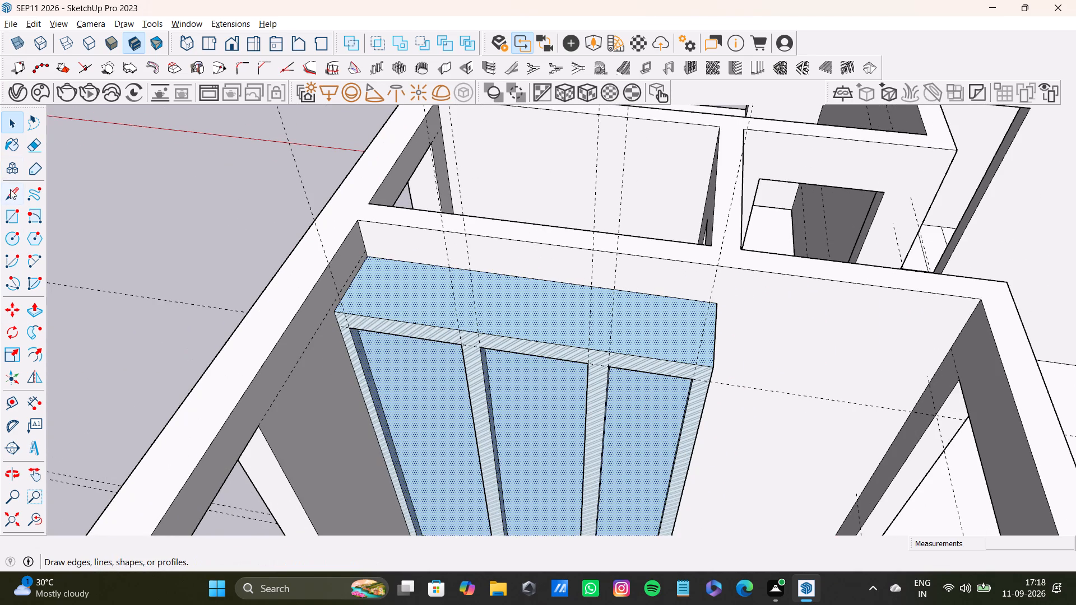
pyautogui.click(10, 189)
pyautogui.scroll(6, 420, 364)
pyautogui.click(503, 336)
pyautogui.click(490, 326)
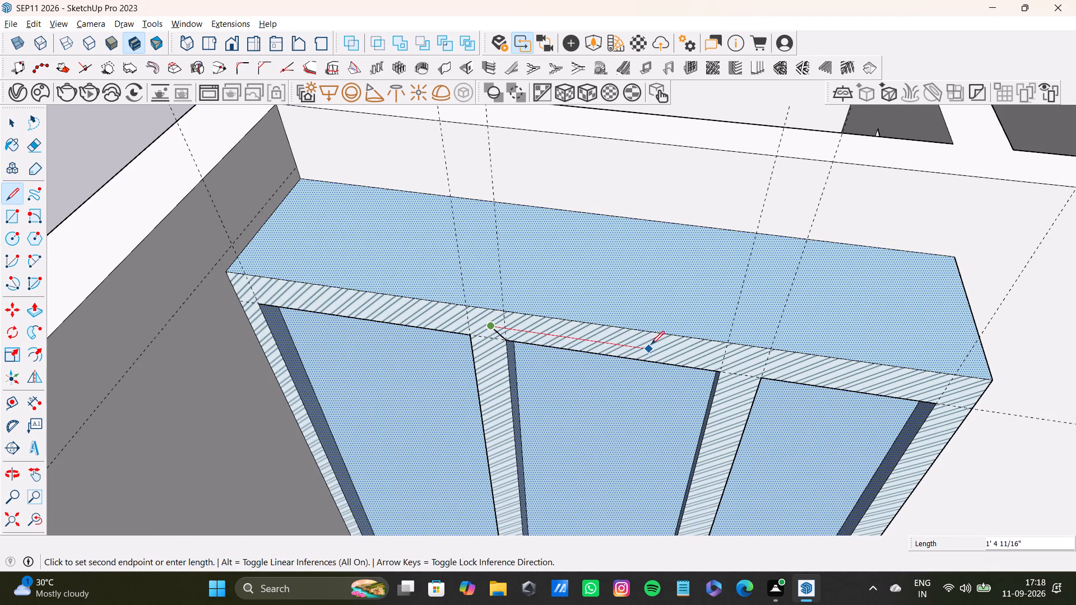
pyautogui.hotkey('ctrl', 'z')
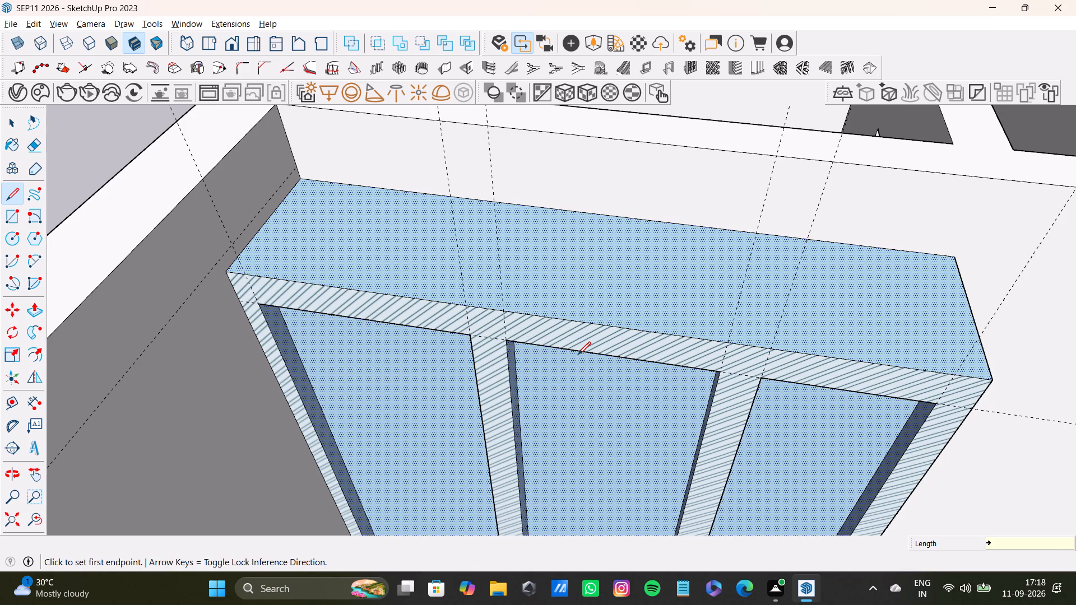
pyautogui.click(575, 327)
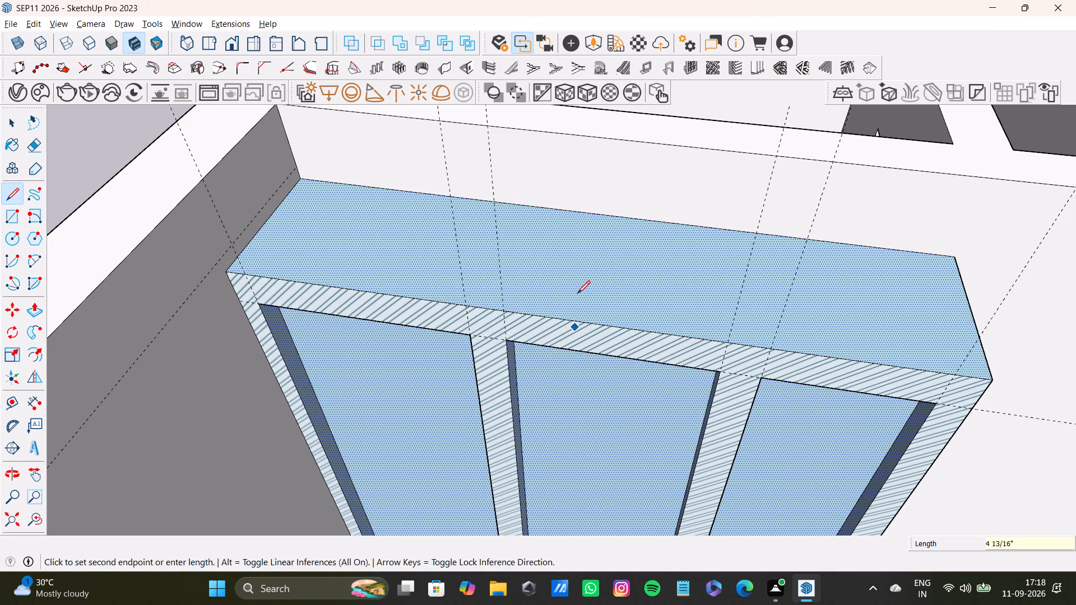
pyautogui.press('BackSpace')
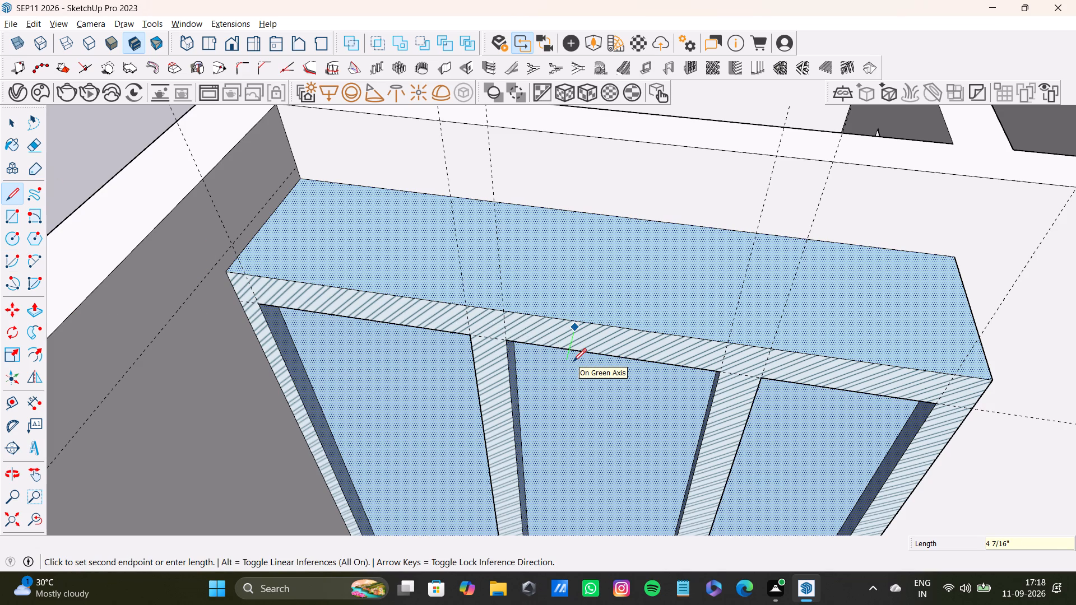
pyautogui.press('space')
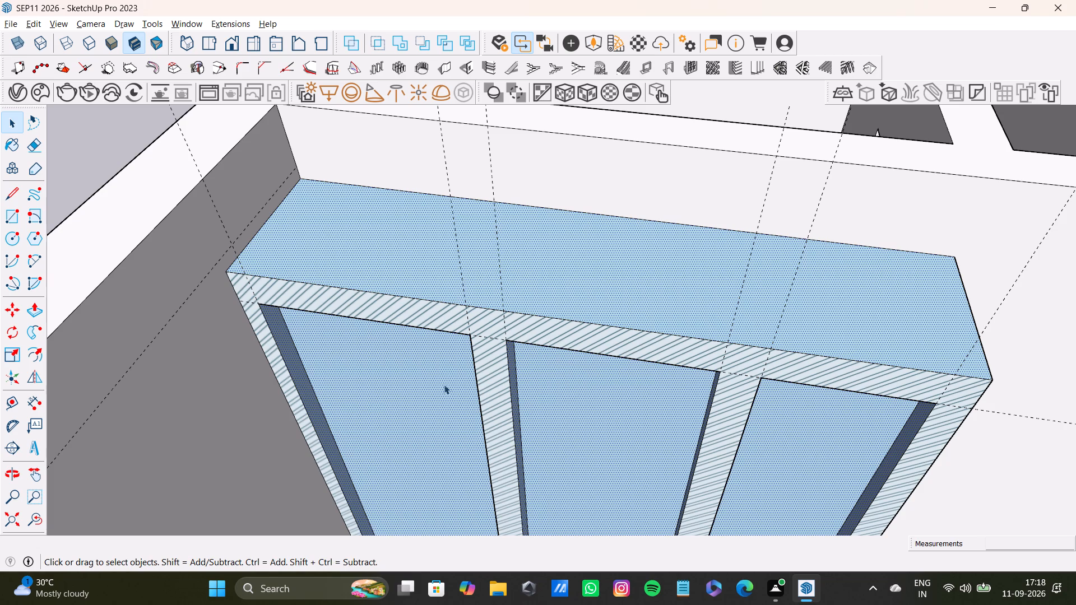
# Select the wardrobe's top and end faces and paint them with the Steel material sampled from its front frame.
pyautogui.scroll(-8, 394, 354)
pyautogui.moveTo(467, 402); pyautogui.dragTo(484, 329, button='middle')
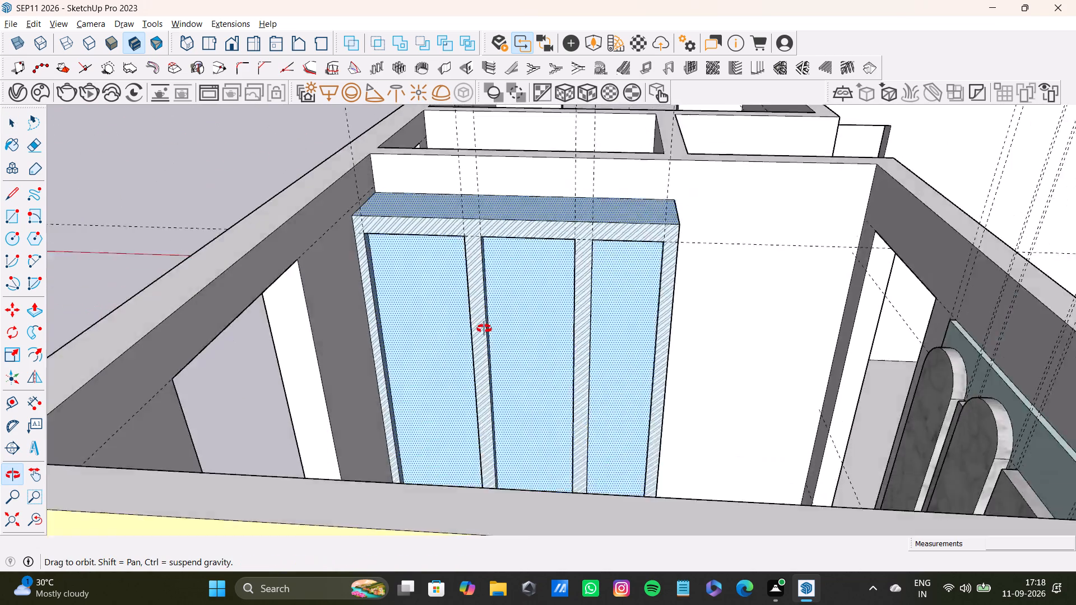
pyautogui.moveTo(484, 329); pyautogui.dragTo(411, 361, button='middle')
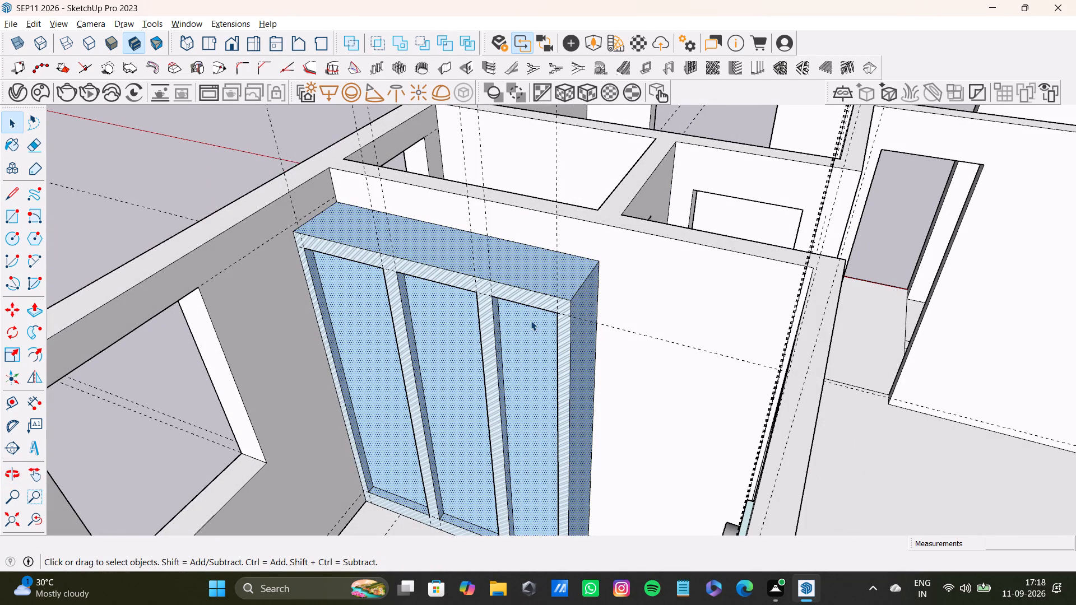
pyautogui.scroll(7, 557, 314)
pyautogui.moveTo(580, 333); pyautogui.dragTo(527, 360, button='middle')
pyautogui.scroll(6, 510, 306)
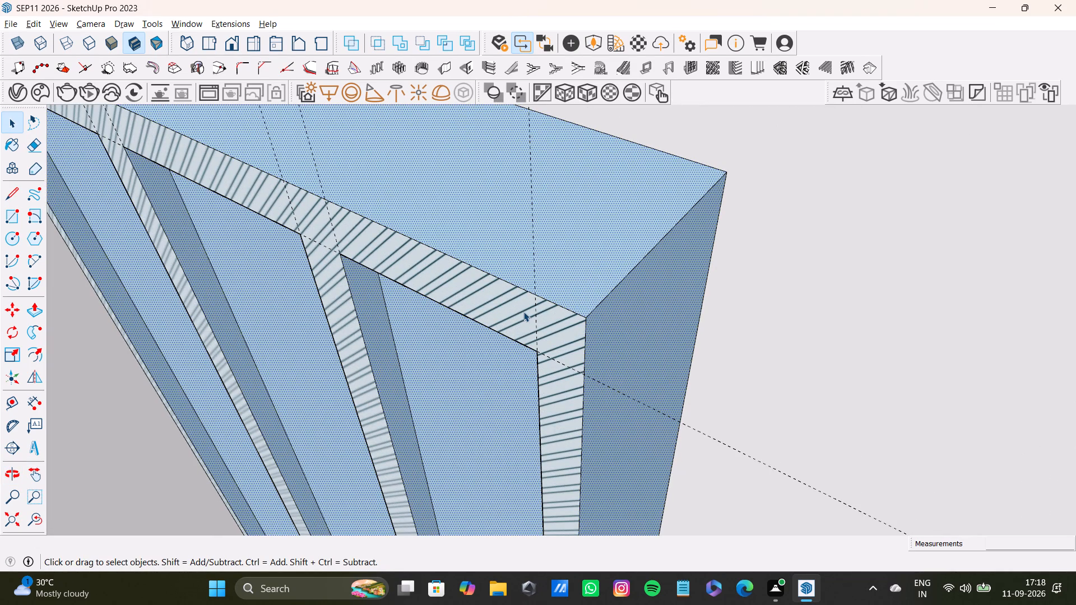
pyautogui.click(571, 252)
pyautogui.click(594, 272)
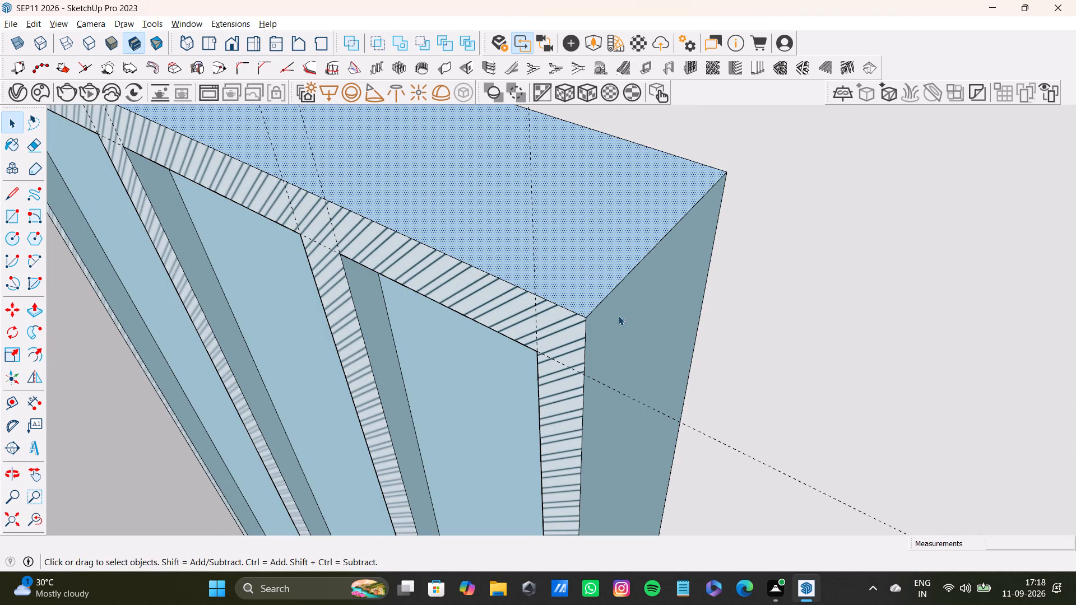
pyautogui.click(627, 328)
pyautogui.keyDown('shift'); pyautogui.click(600, 278); pyautogui.keyUp('shift')
pyautogui.keyDown('shift'); pyautogui.scroll(-5, 407, 315); pyautogui.keyUp('shift')
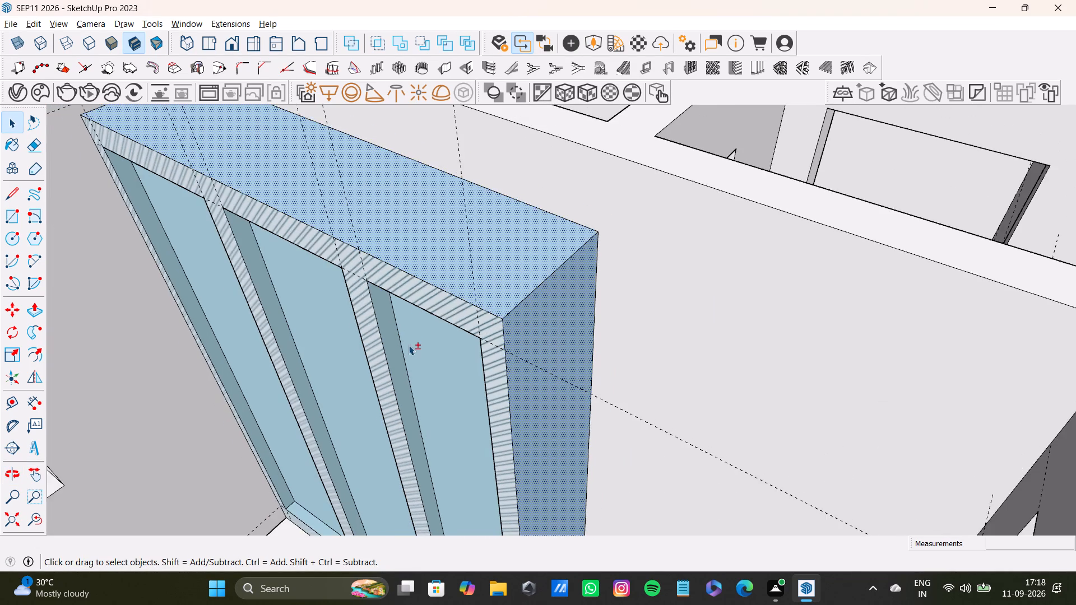
pyautogui.keyDown('shift'); pyautogui.moveTo(409, 345); pyautogui.dragTo(410, 378, button='middle'); pyautogui.keyUp('shift')
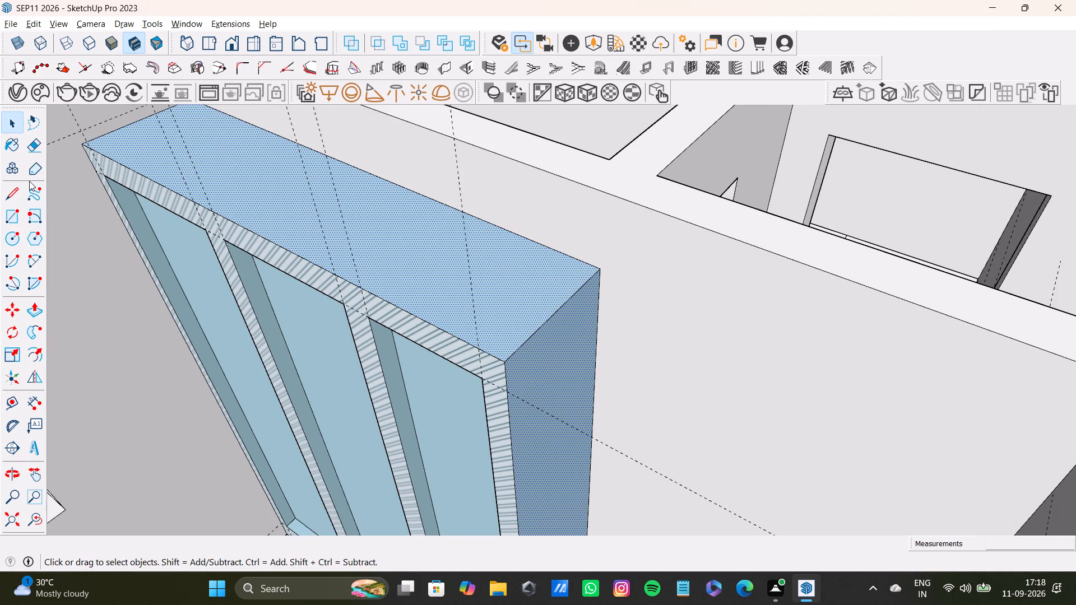
pyautogui.moveTo(43, 246); pyautogui.dragTo(67, 238, button='middle')
pyautogui.keyDown('shift'); pyautogui.click(17, 147); pyautogui.keyUp('shift')
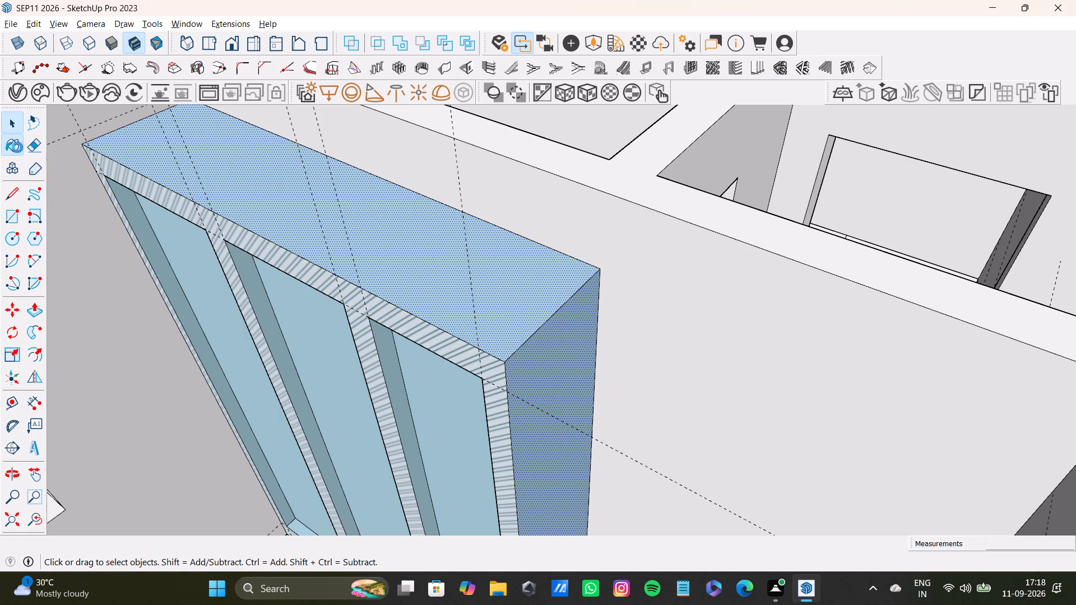
pyautogui.keyDown('shift'); pyautogui.scroll(3, 198, 231); pyautogui.keyUp('shift')
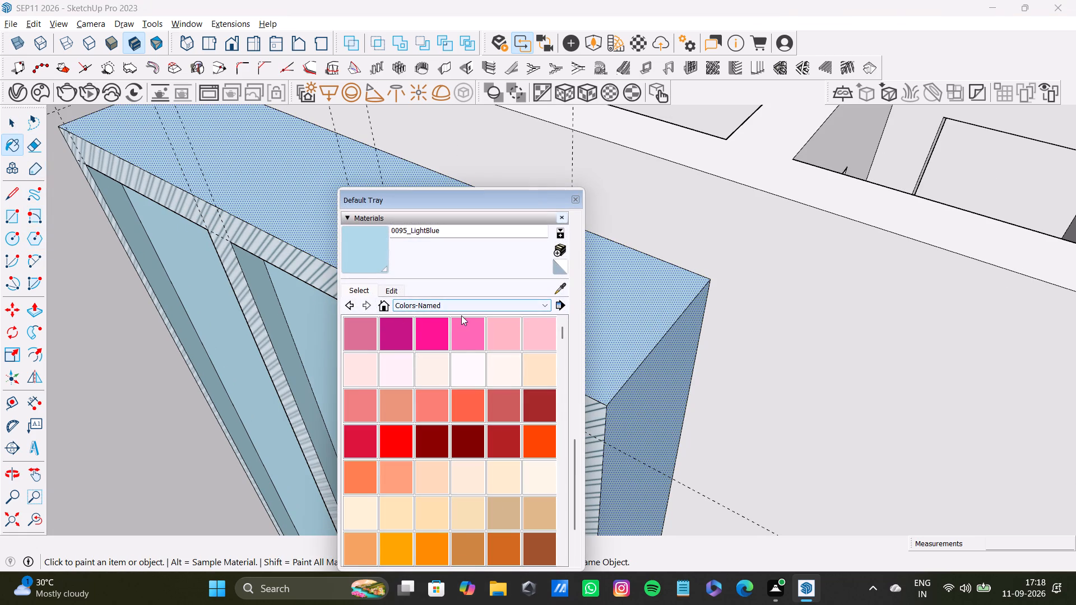
pyautogui.click(461, 315)
pyautogui.click(483, 306)
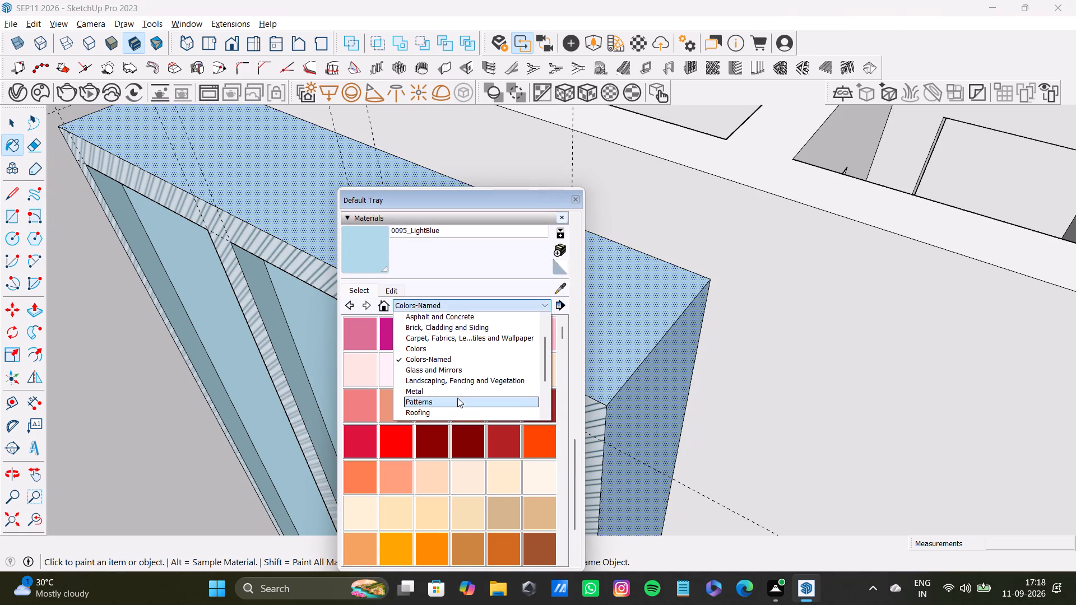
pyautogui.click(457, 398)
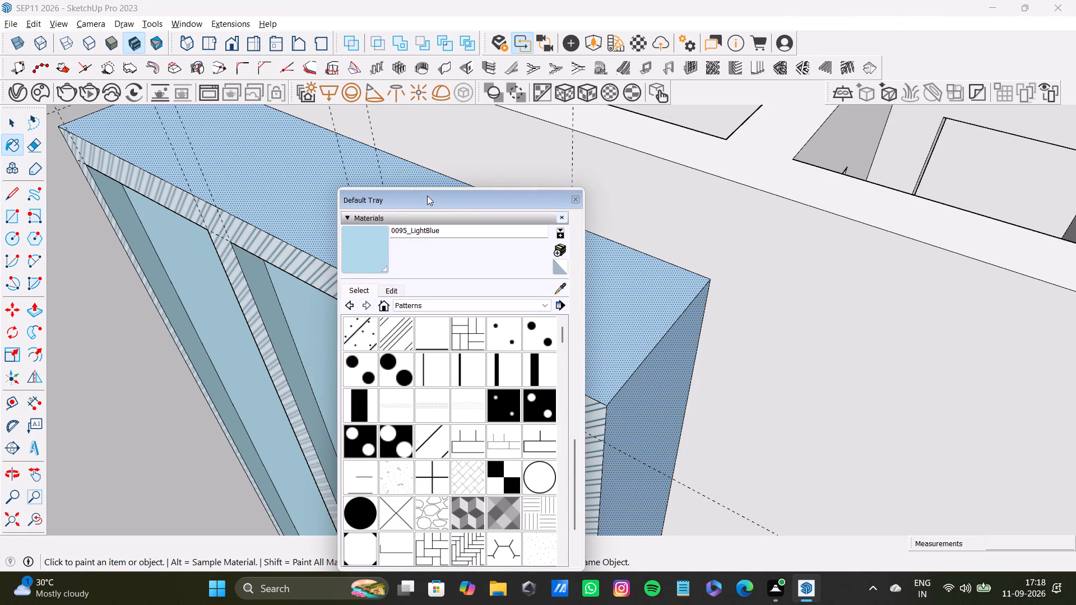
pyautogui.click(560, 289)
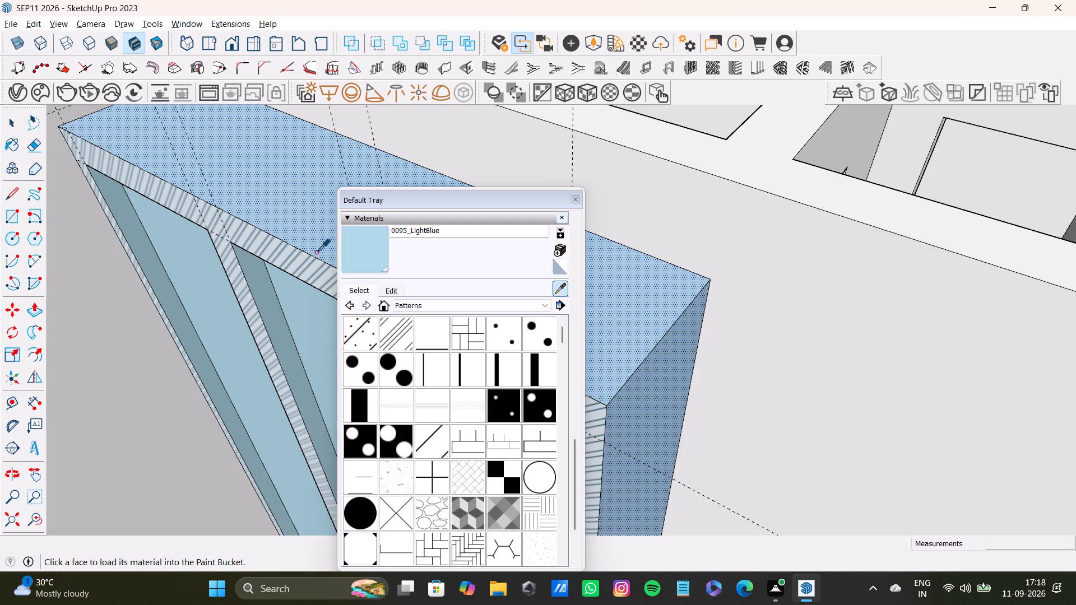
pyautogui.click(308, 272)
pyautogui.click(305, 232)
pyautogui.scroll(-4, 318, 276)
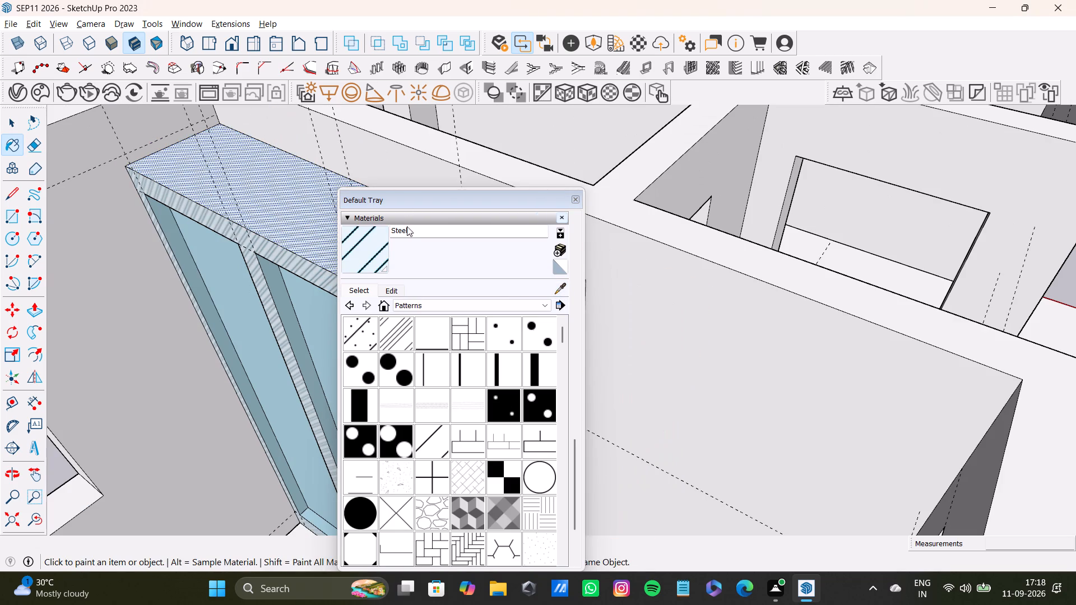
pyautogui.moveTo(447, 202); pyautogui.dragTo(629, 503)
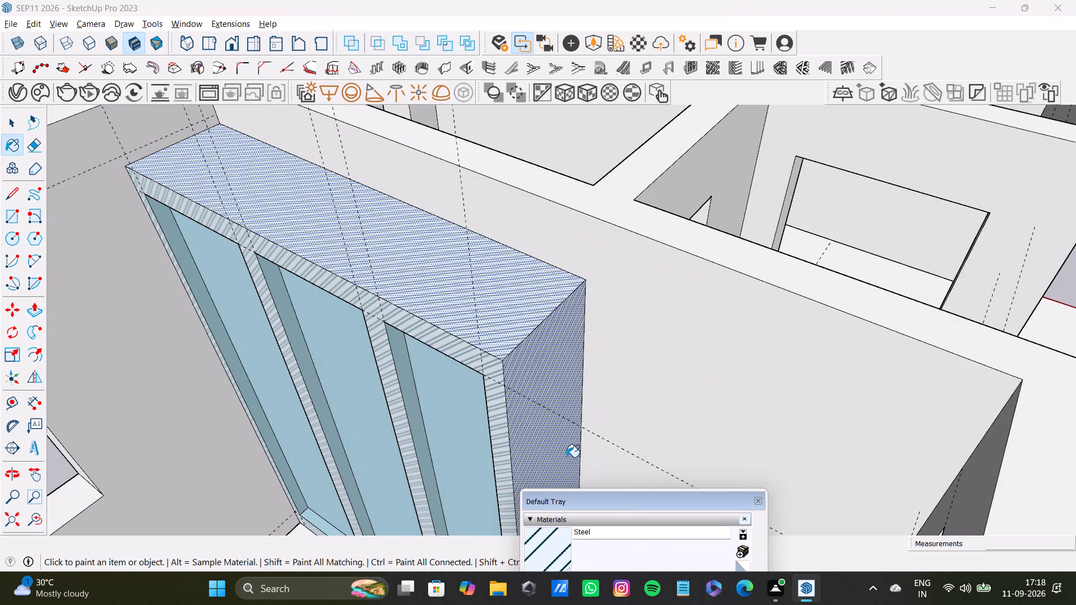
pyautogui.scroll(-9, 511, 414)
pyautogui.press('space')
pyautogui.click(243, 200)
# Examine the finished wardrobe, the headboard wall and the neighbouring rooms from several angles.
pyautogui.scroll(-2, 300, 318)
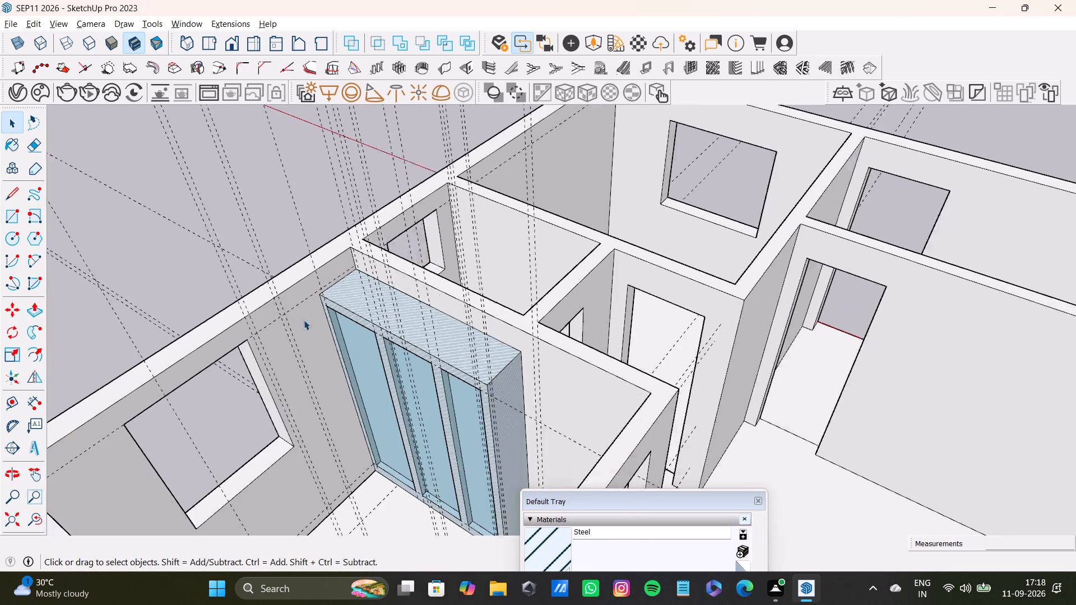
pyautogui.scroll(-2, 304, 320)
pyautogui.moveTo(356, 373); pyautogui.dragTo(542, 288, button='middle')
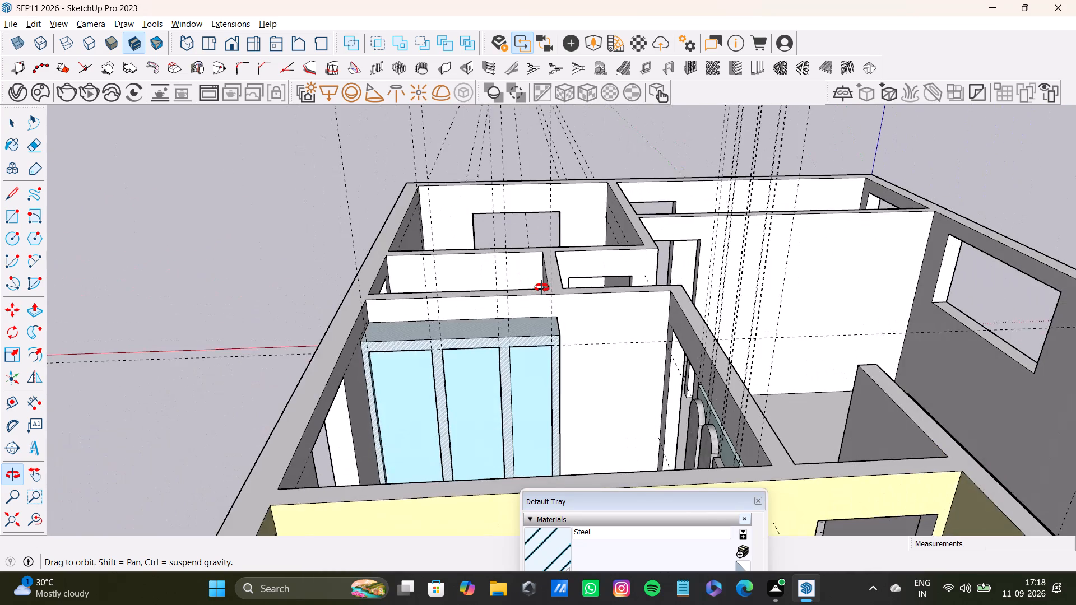
pyautogui.moveTo(542, 288); pyautogui.dragTo(729, 253, button='middle')
pyautogui.scroll(3, 639, 353)
pyautogui.moveTo(639, 352); pyautogui.dragTo(999, 416, button='middle')
pyautogui.scroll(2, 571, 234)
pyautogui.moveTo(572, 233); pyautogui.dragTo(552, 347, button='middle')
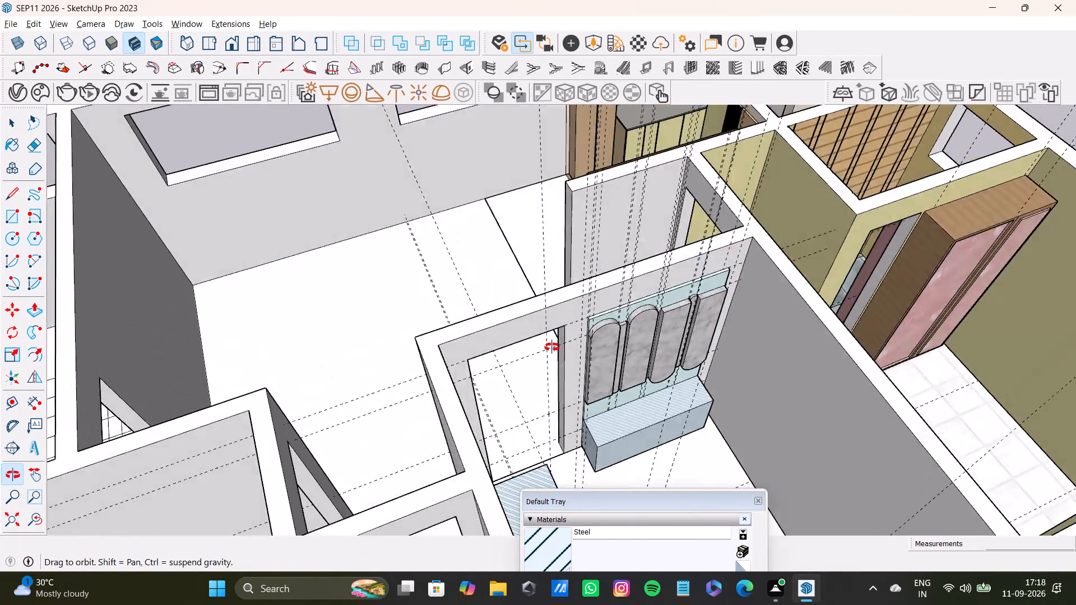
pyautogui.moveTo(552, 347); pyautogui.dragTo(0, 263, button='middle')
pyautogui.scroll(-2, 277, 238)
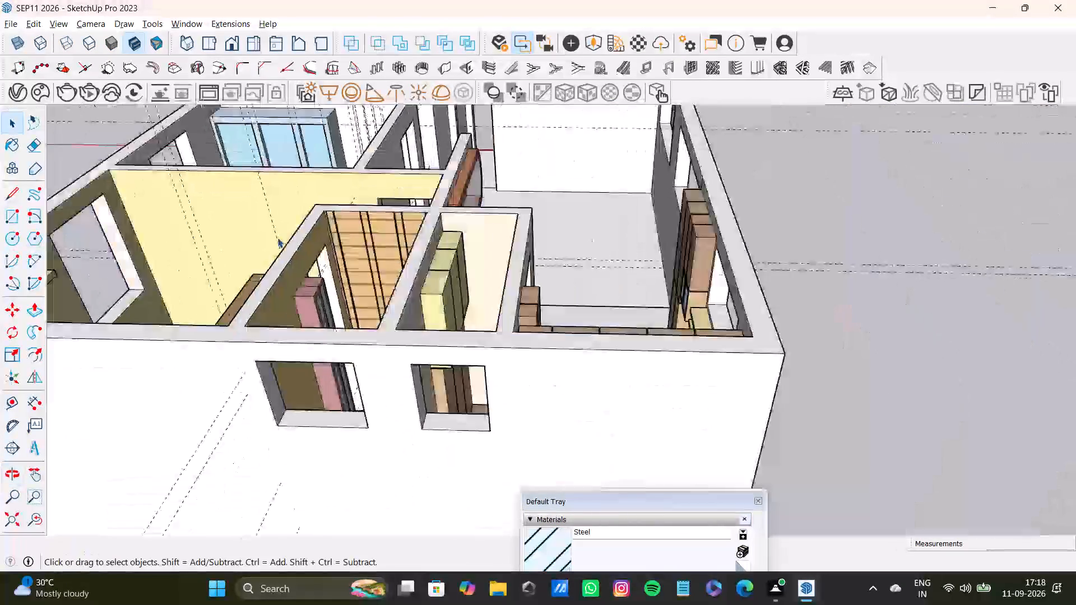
pyautogui.scroll(-6, 277, 238)
pyautogui.moveTo(277, 238); pyautogui.dragTo(475, 177, button='middle')
pyautogui.scroll(6, 301, 294)
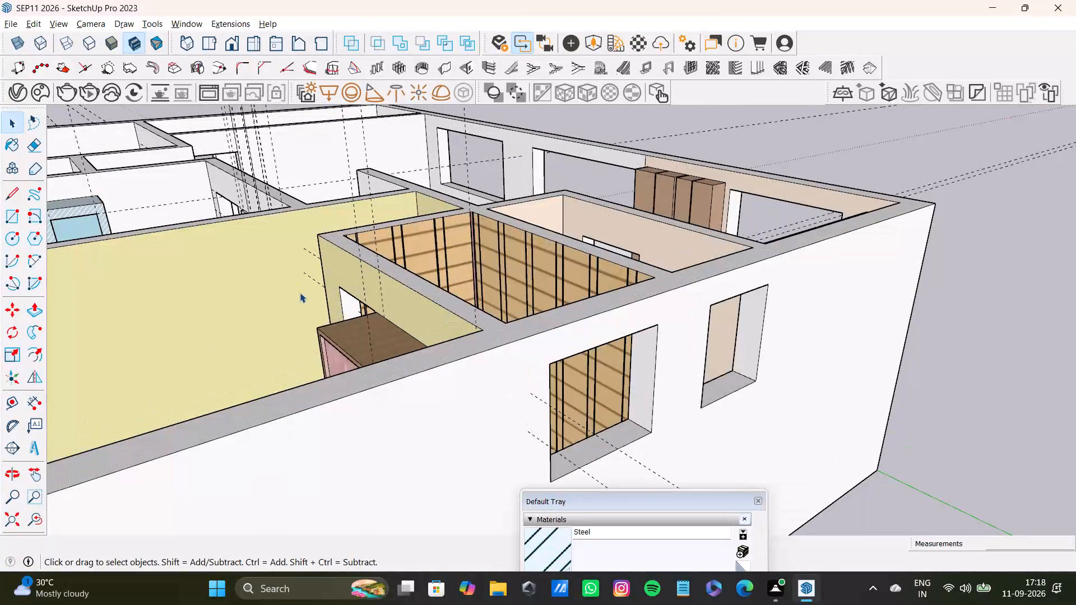
pyautogui.scroll(-16, 433, 333)
pyautogui.scroll(10, 387, 342)
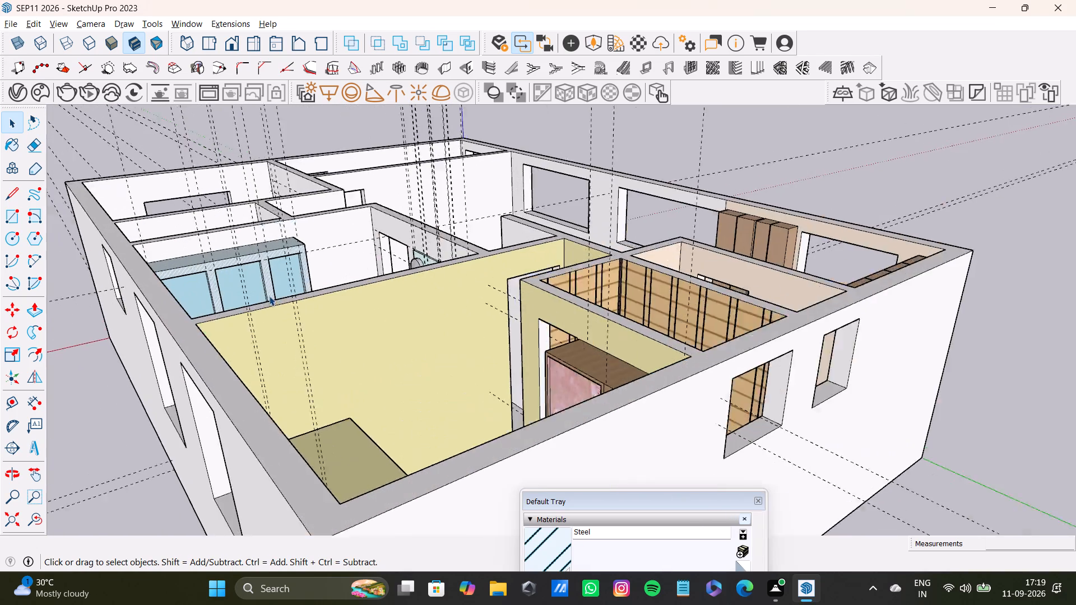
pyautogui.scroll(7, 269, 296)
pyautogui.scroll(-13, 268, 296)
pyautogui.moveTo(233, 314); pyautogui.dragTo(419, 278, button='middle')
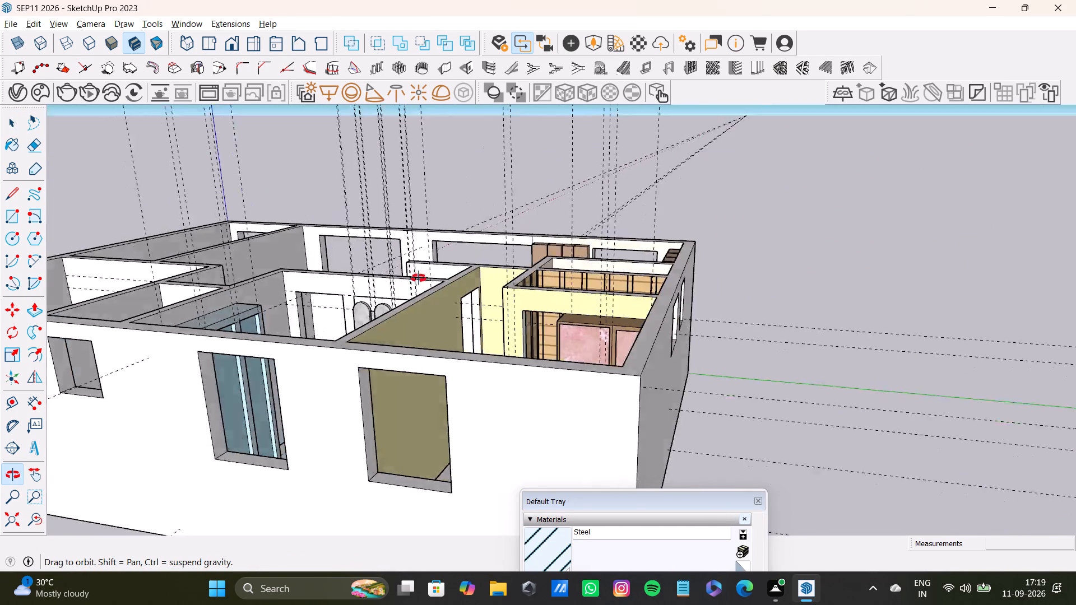
pyautogui.moveTo(419, 278); pyautogui.dragTo(412, 367, button='middle')
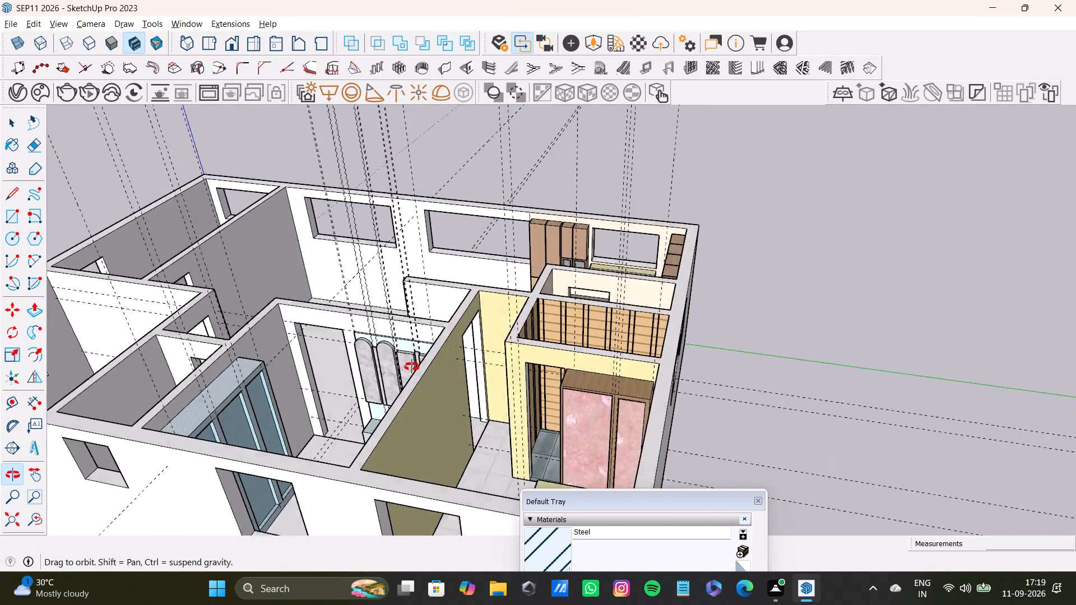
pyautogui.moveTo(412, 367); pyautogui.dragTo(399, 471, button='middle')
pyautogui.scroll(10, 345, 422)
# Select the four inner wall faces of the wardrobe room, including the headboard and window walls, for painting.
pyautogui.click(176, 327)
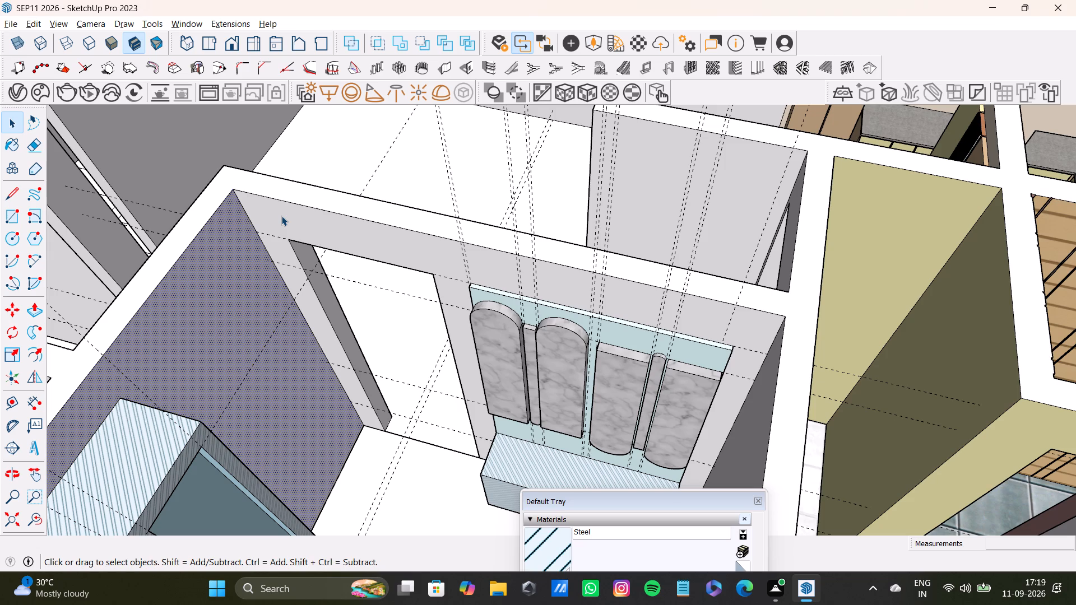
pyautogui.keyDown('shift'); pyautogui.click(281, 216); pyautogui.keyUp('shift')
pyautogui.keyDown('shift'); pyautogui.scroll(-9, 281, 216); pyautogui.keyUp('shift')
pyautogui.moveTo(304, 381); pyautogui.dragTo(634, 389, button='middle')
pyautogui.scroll(4, 640, 387)
pyautogui.keyDown('shift'); pyautogui.moveTo(627, 372); pyautogui.dragTo(518, 375, button='middle'); pyautogui.keyUp('shift')
pyautogui.moveTo(475, 420); pyautogui.dragTo(644, 367, button='middle')
pyautogui.keyDown('shift'); pyautogui.click(625, 315); pyautogui.keyUp('shift')
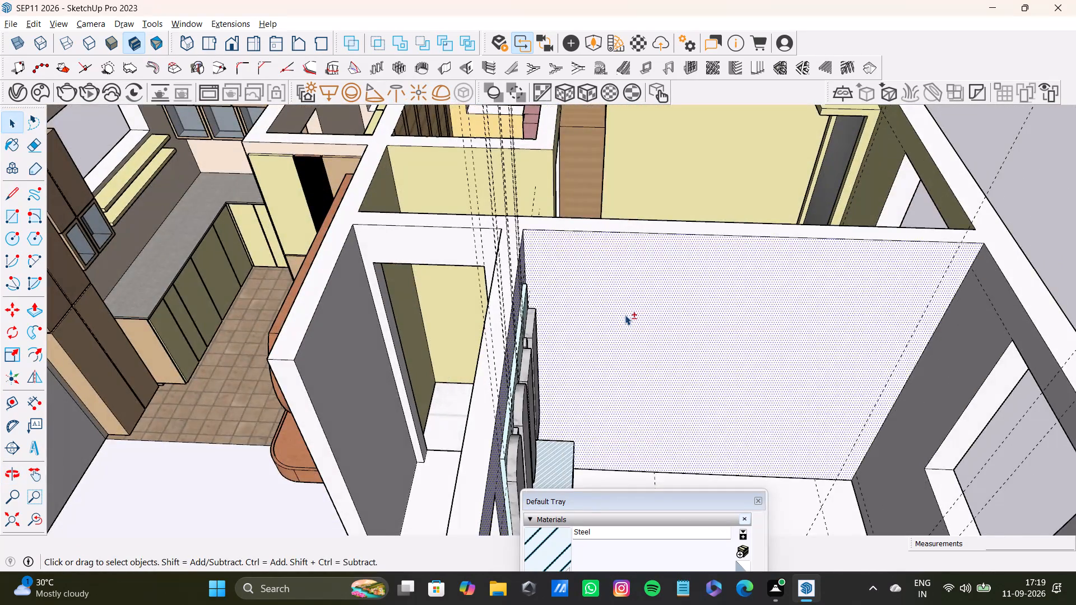
pyautogui.keyDown('shift'); pyautogui.scroll(-4, 625, 315); pyautogui.keyUp('shift')
pyautogui.keyDown('shift'); pyautogui.moveTo(606, 309); pyautogui.dragTo(465, 334, button='middle'); pyautogui.keyUp('shift')
pyautogui.moveTo(489, 377); pyautogui.dragTo(679, 367, button='middle')
pyautogui.keyDown('shift'); pyautogui.moveTo(711, 306); pyautogui.dragTo(548, 356, button='middle'); pyautogui.keyUp('shift')
pyautogui.moveTo(552, 370); pyautogui.dragTo(648, 373, button='middle')
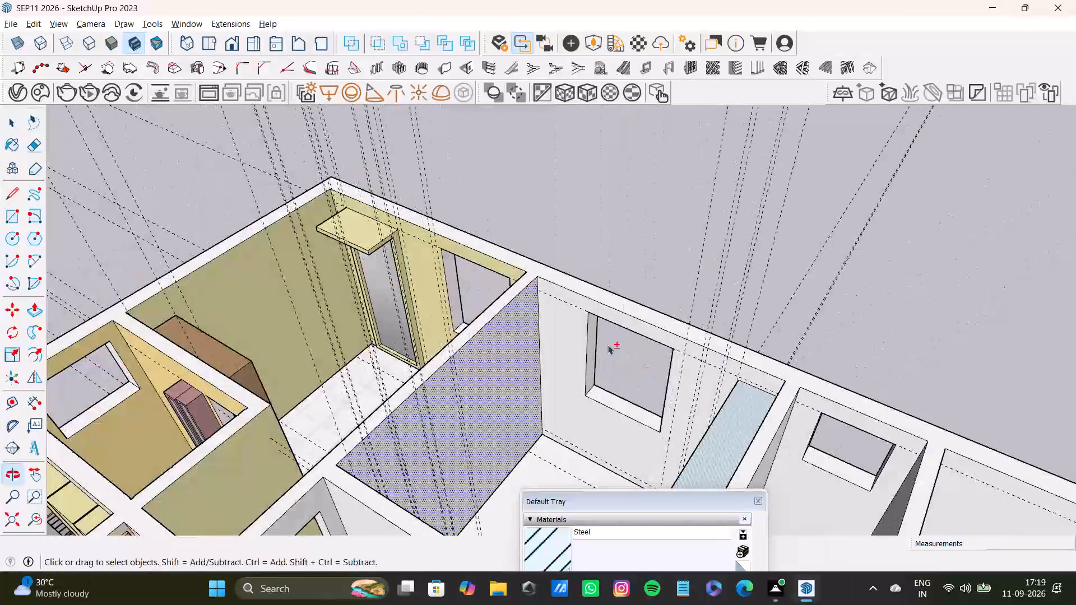
pyautogui.keyDown('shift'); pyautogui.click(572, 334); pyautogui.keyUp('shift')
pyautogui.keyDown('shift'); pyautogui.scroll(-5, 572, 334); pyautogui.keyUp('shift')
pyautogui.keyDown('shift'); pyautogui.moveTo(638, 383); pyautogui.dragTo(805, 381, button='middle'); pyautogui.keyUp('shift')
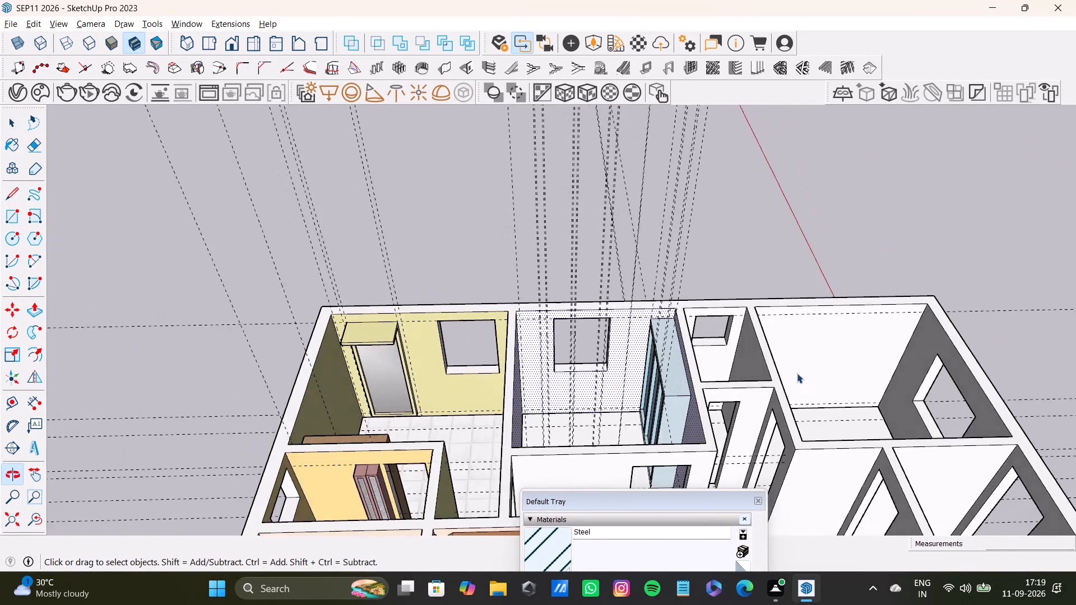
pyautogui.scroll(4, 708, 385)
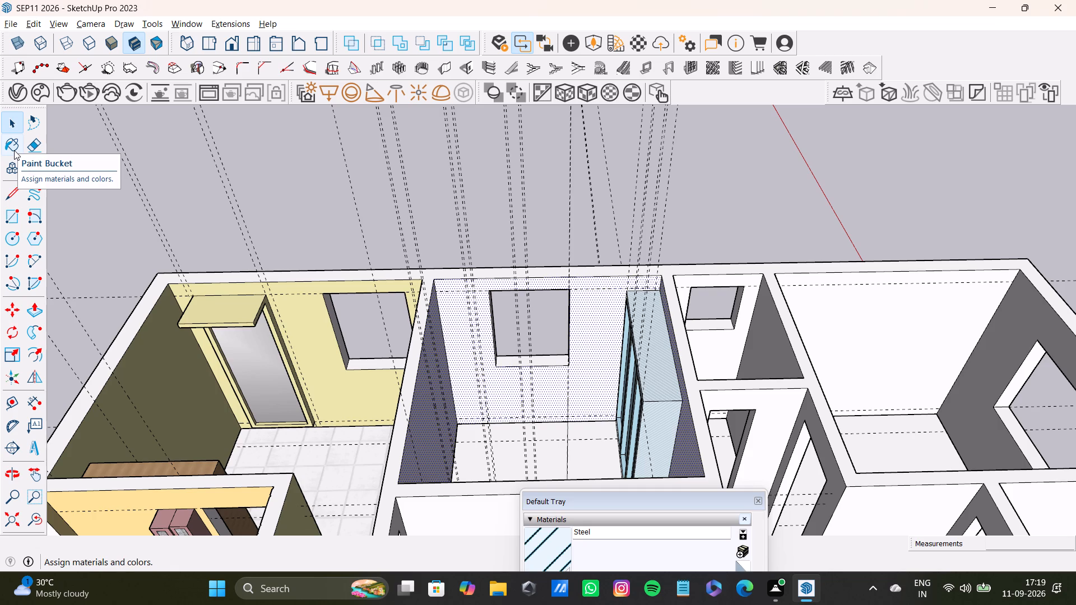
pyautogui.click(14, 150)
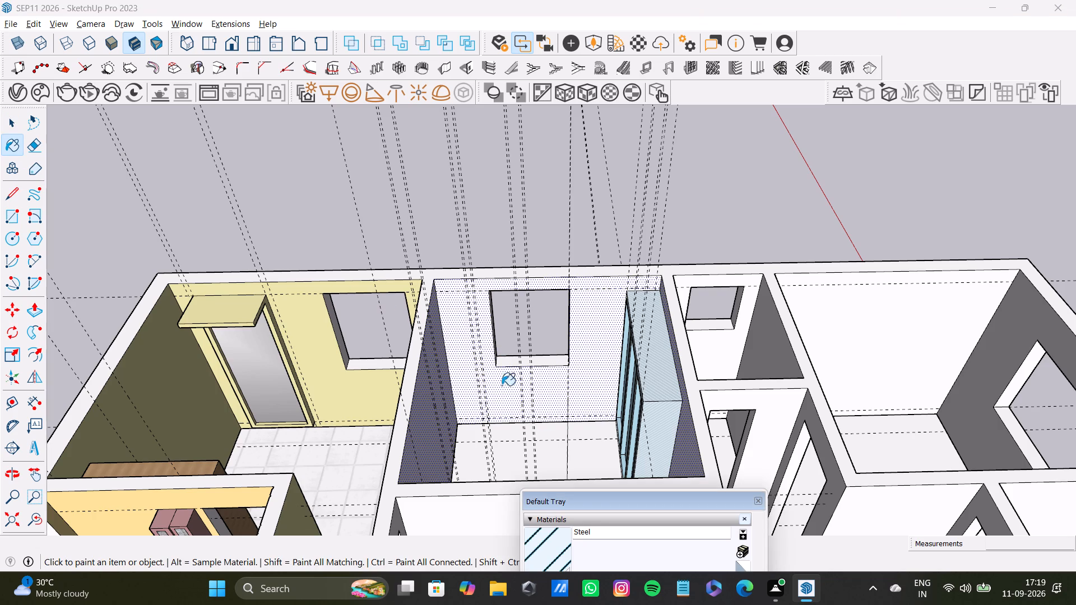
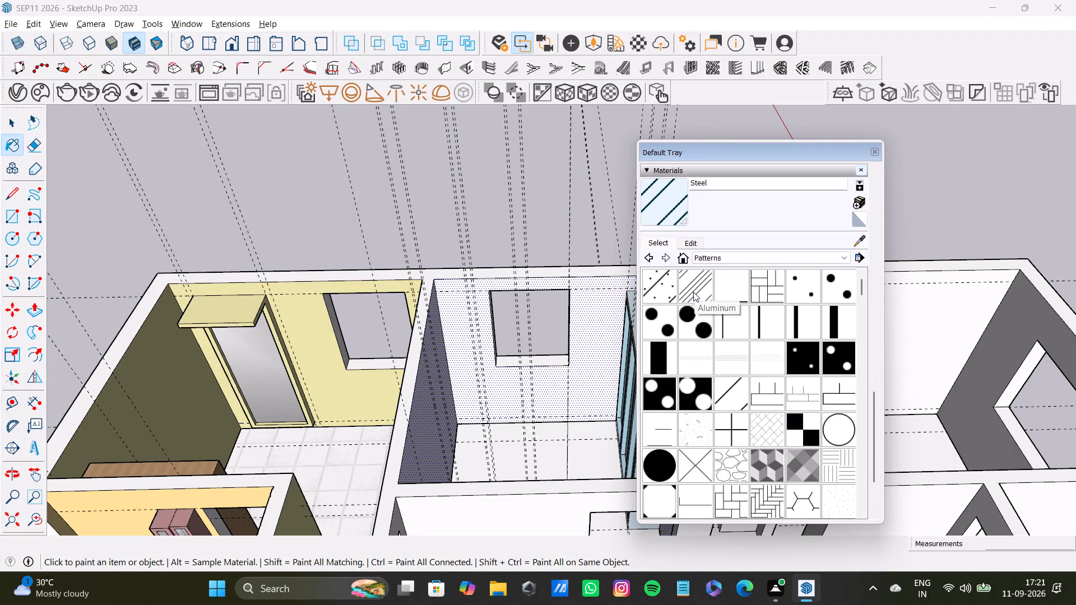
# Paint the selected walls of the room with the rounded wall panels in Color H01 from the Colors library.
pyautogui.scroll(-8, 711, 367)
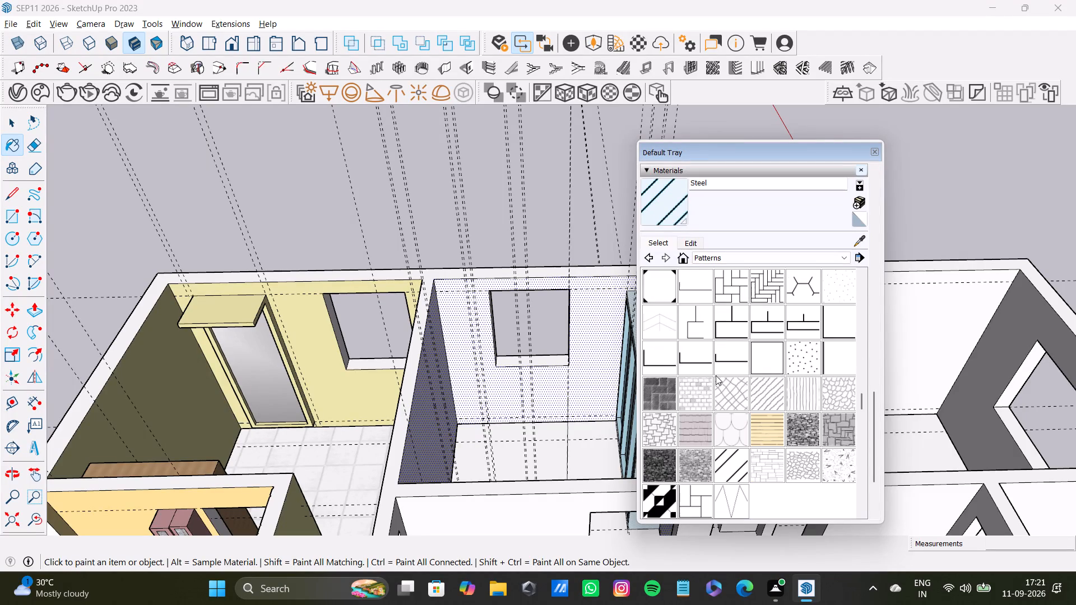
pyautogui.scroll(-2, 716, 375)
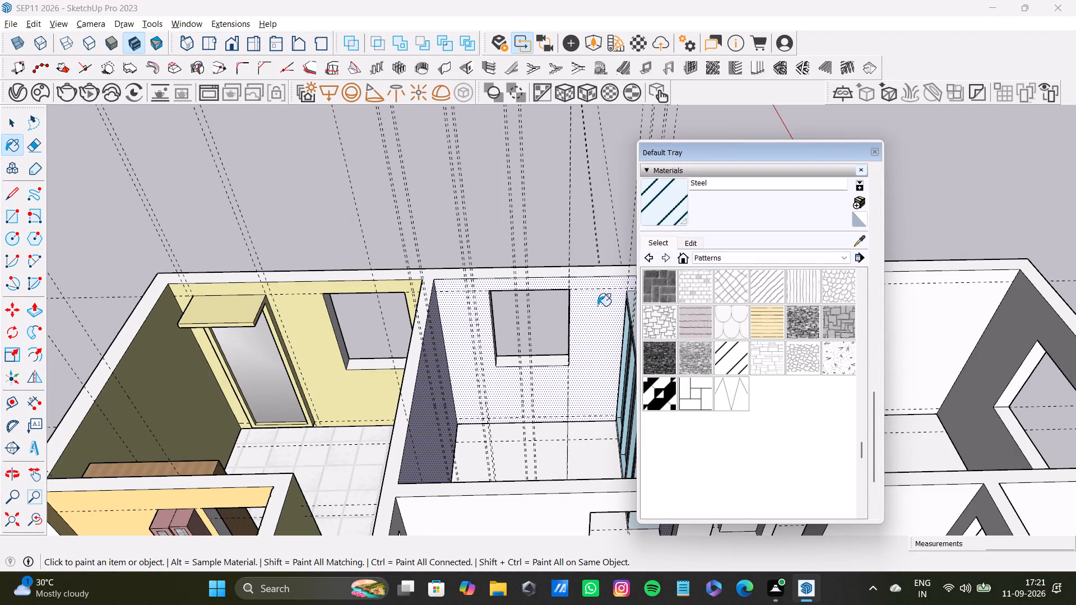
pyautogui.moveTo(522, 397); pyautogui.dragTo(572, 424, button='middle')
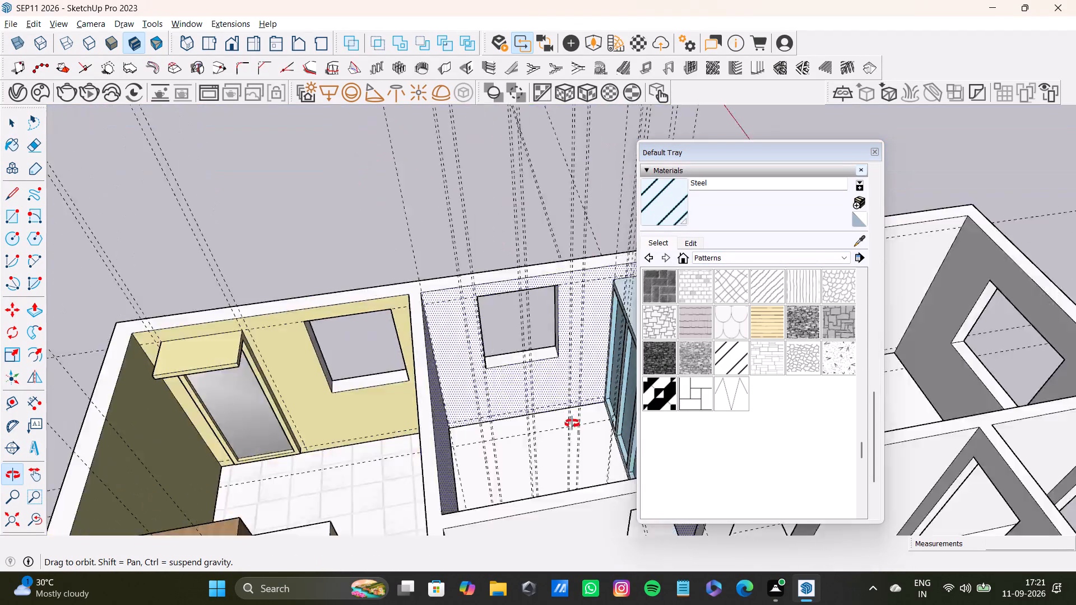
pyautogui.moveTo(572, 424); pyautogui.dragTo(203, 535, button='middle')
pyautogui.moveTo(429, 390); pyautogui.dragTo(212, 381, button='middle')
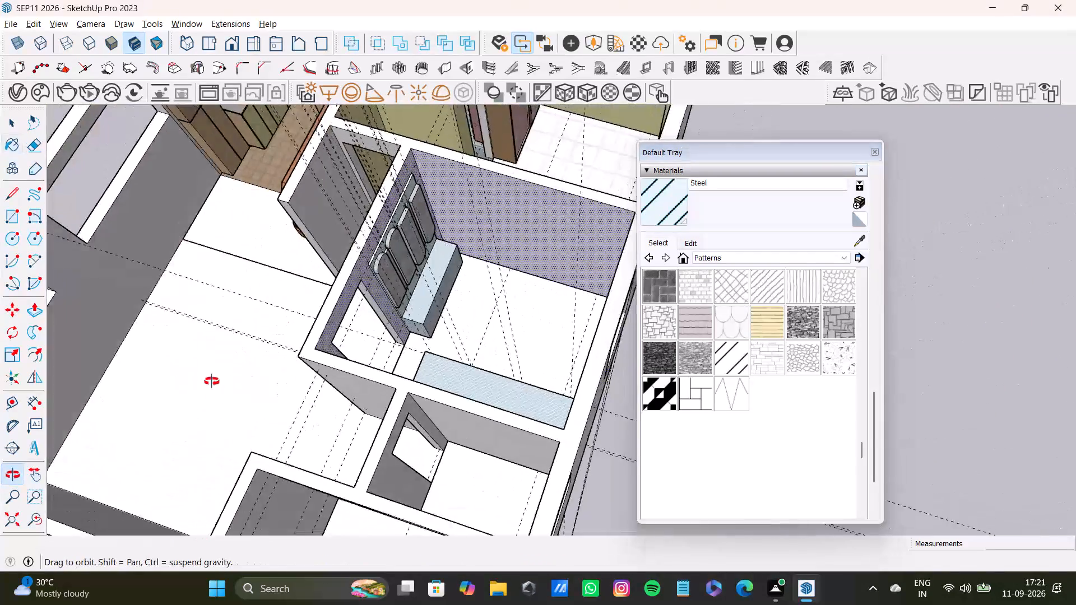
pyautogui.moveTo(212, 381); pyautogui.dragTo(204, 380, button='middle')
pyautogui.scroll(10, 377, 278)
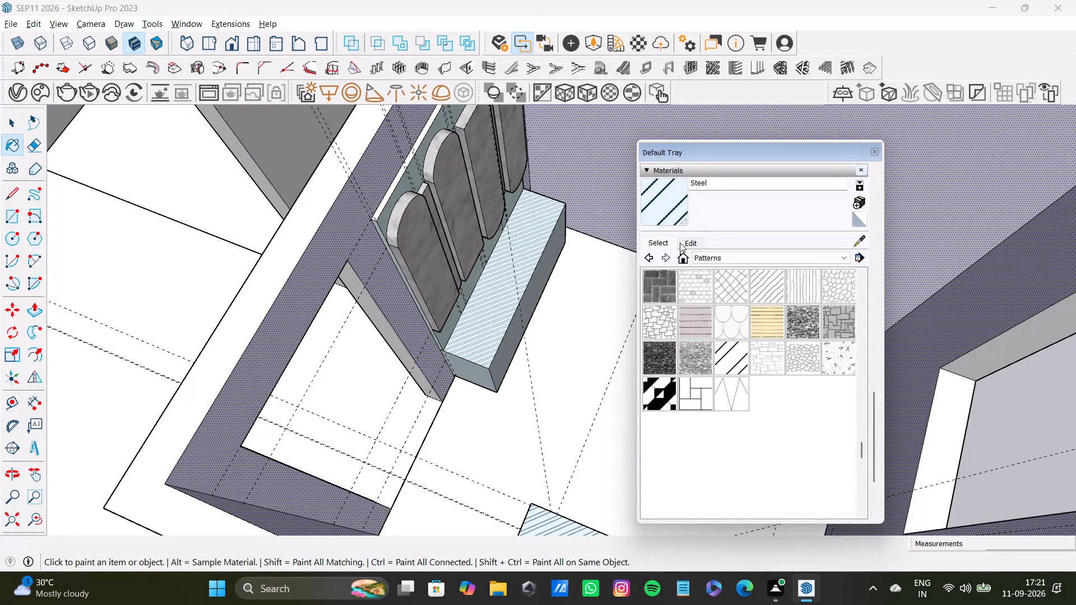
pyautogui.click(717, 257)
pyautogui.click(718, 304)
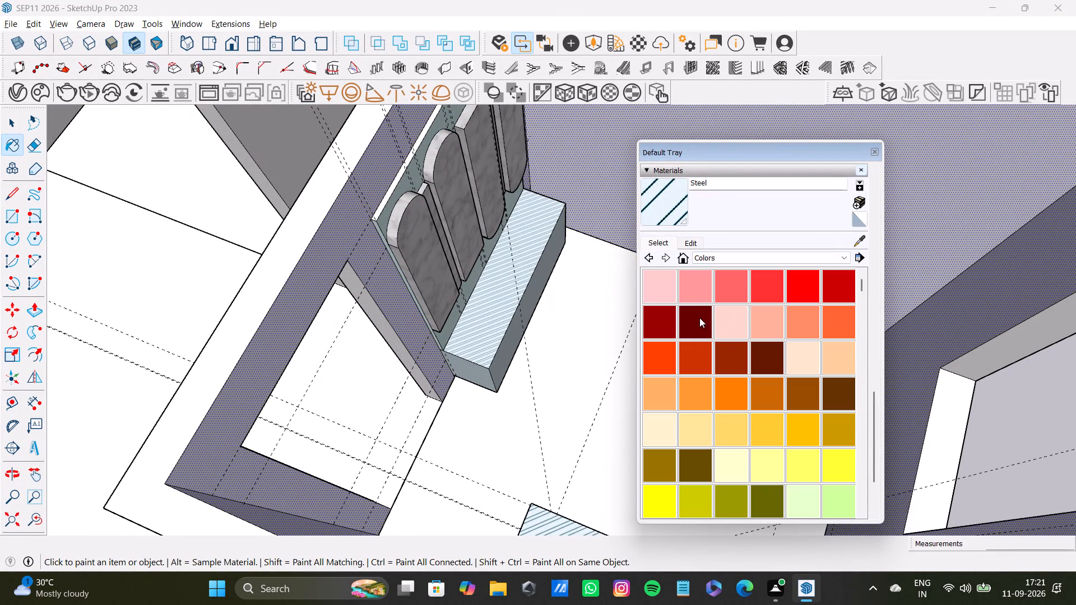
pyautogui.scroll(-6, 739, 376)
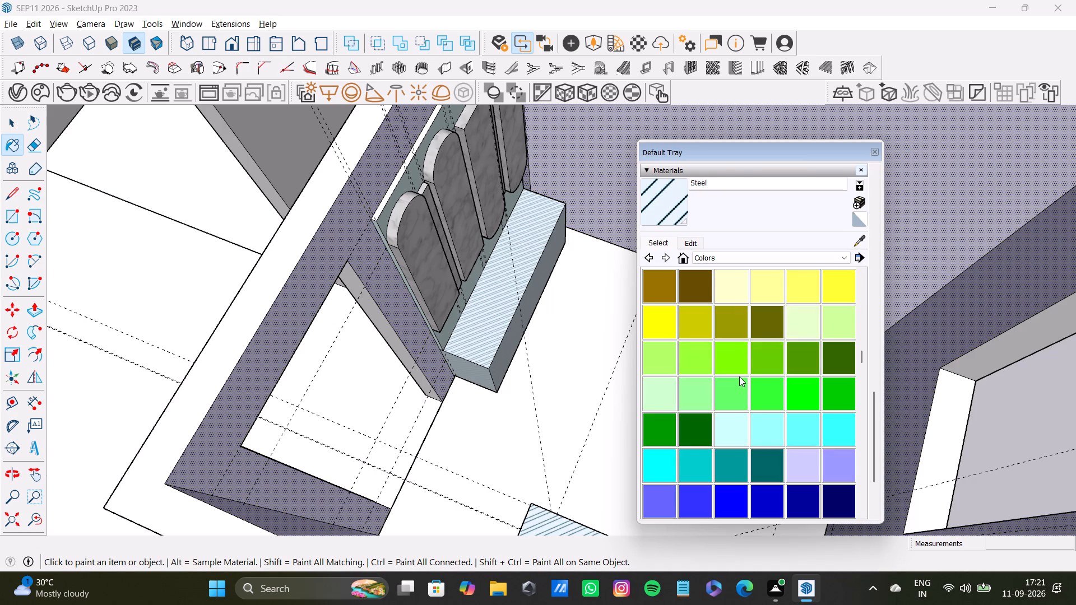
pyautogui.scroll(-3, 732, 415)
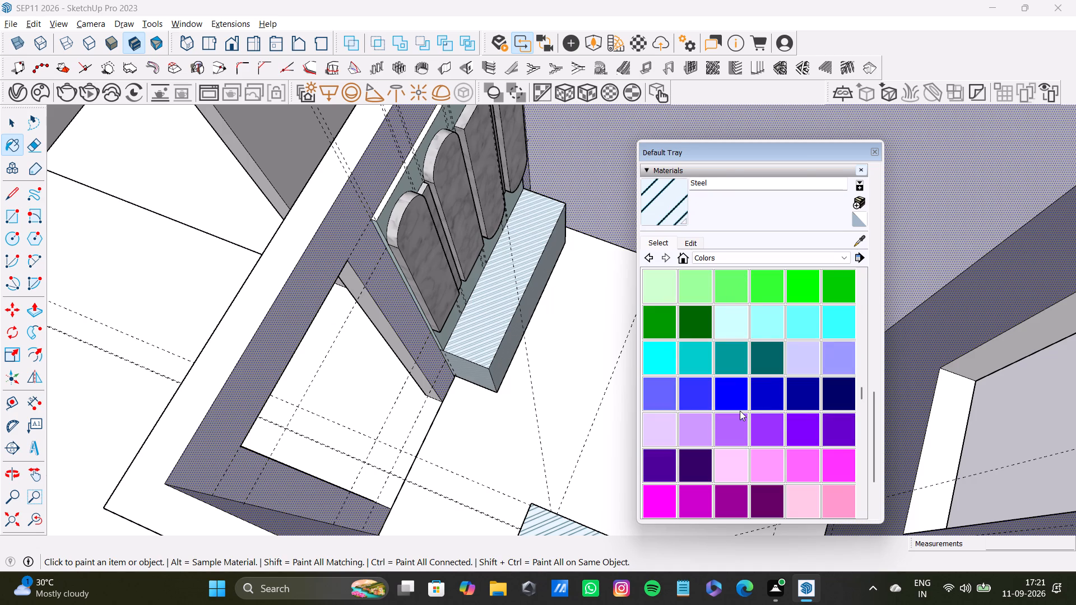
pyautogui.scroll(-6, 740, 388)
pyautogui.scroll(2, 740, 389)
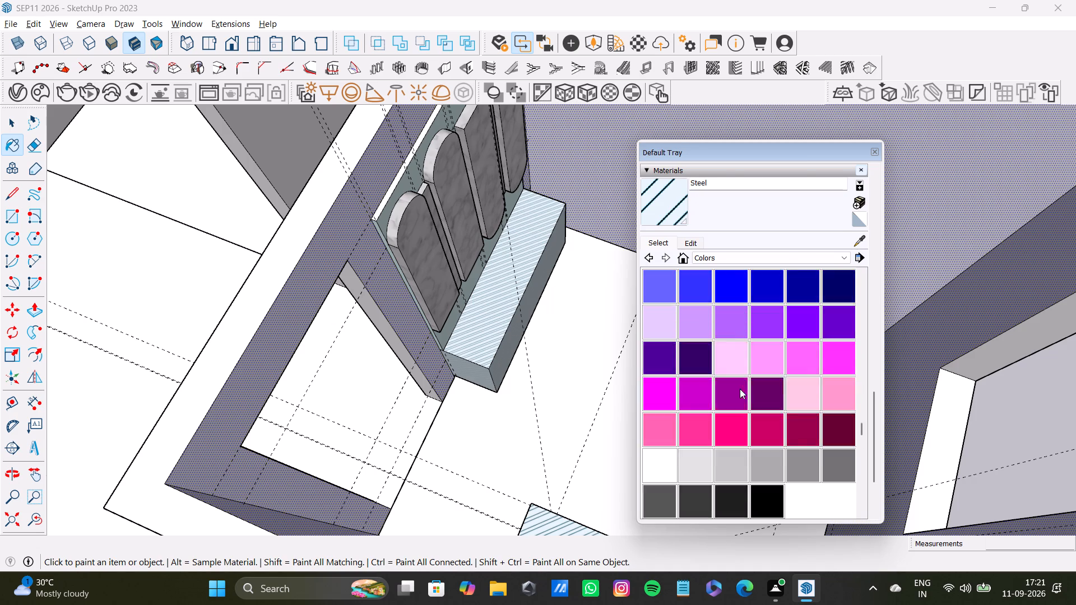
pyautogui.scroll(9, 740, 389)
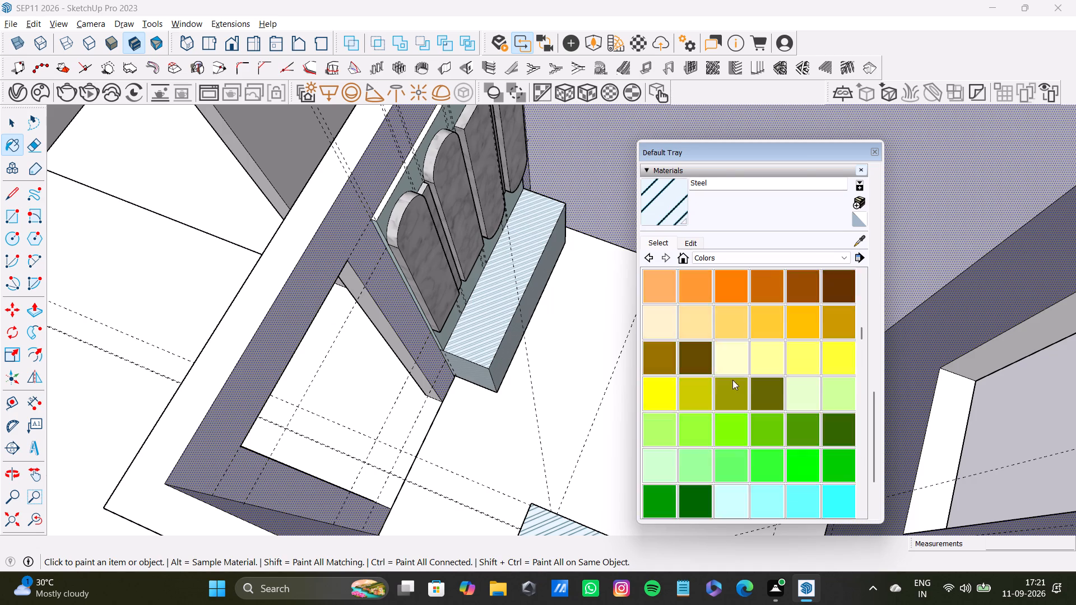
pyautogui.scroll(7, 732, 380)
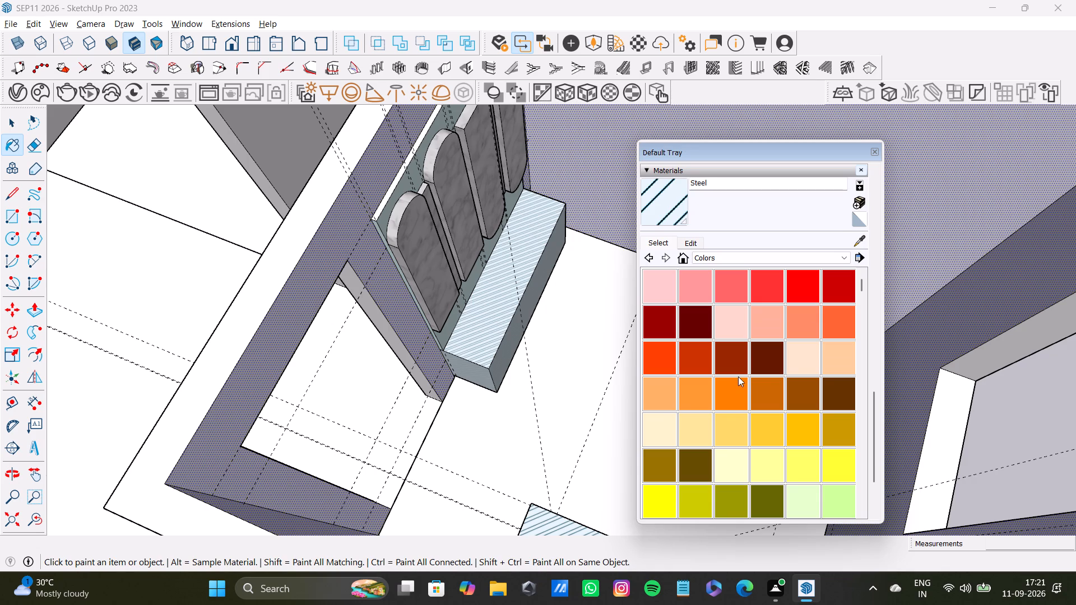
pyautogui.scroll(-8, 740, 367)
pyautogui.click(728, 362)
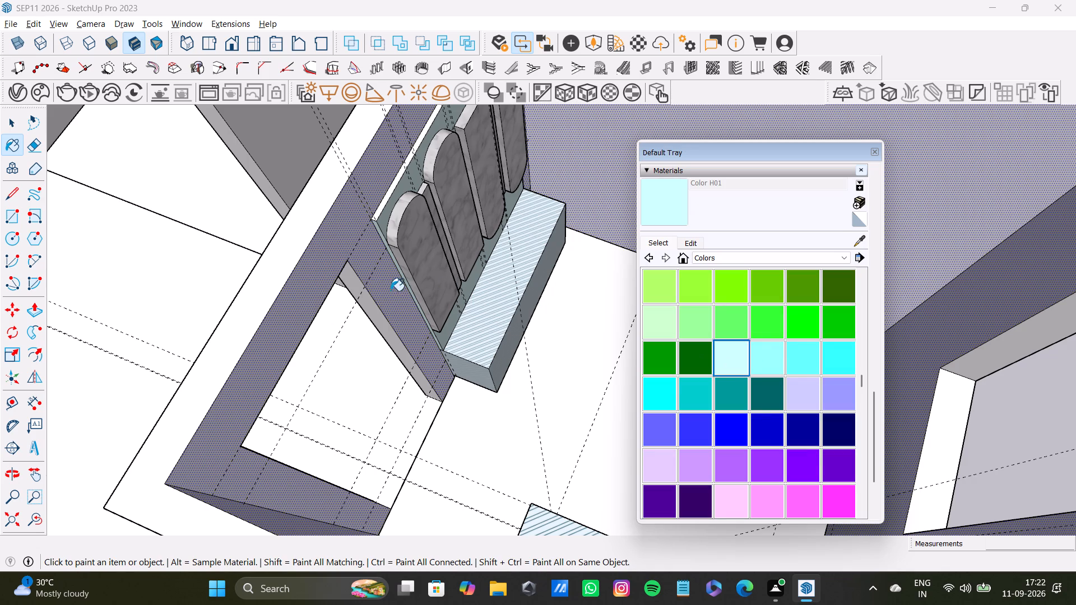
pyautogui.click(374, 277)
# Paint the selected walls of the rounded-panel room with light grey Color M01.
pyautogui.scroll(-11, 374, 277)
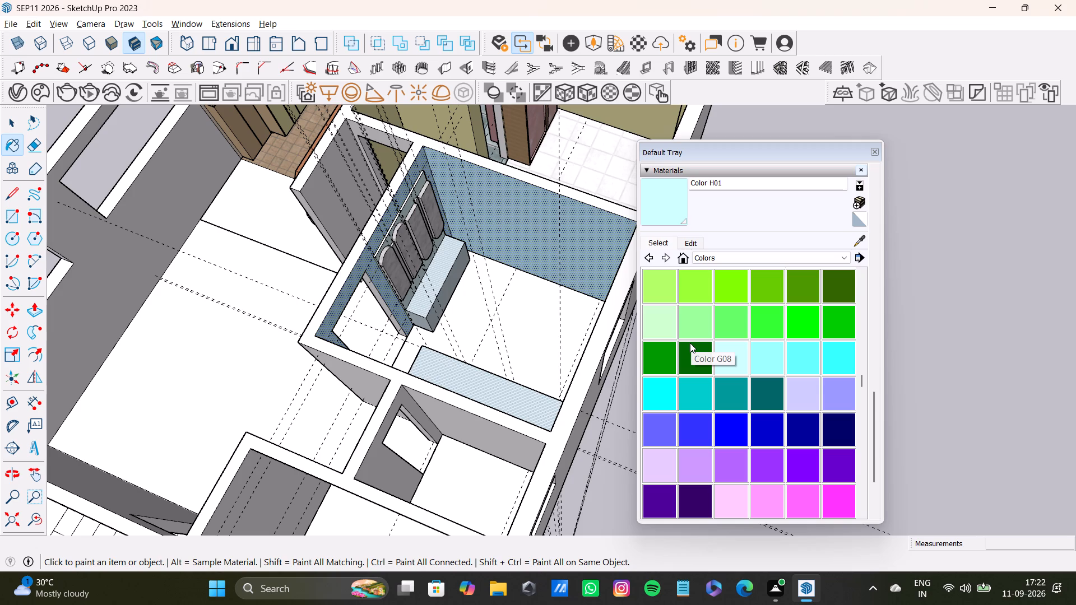
pyautogui.scroll(-8, 707, 360)
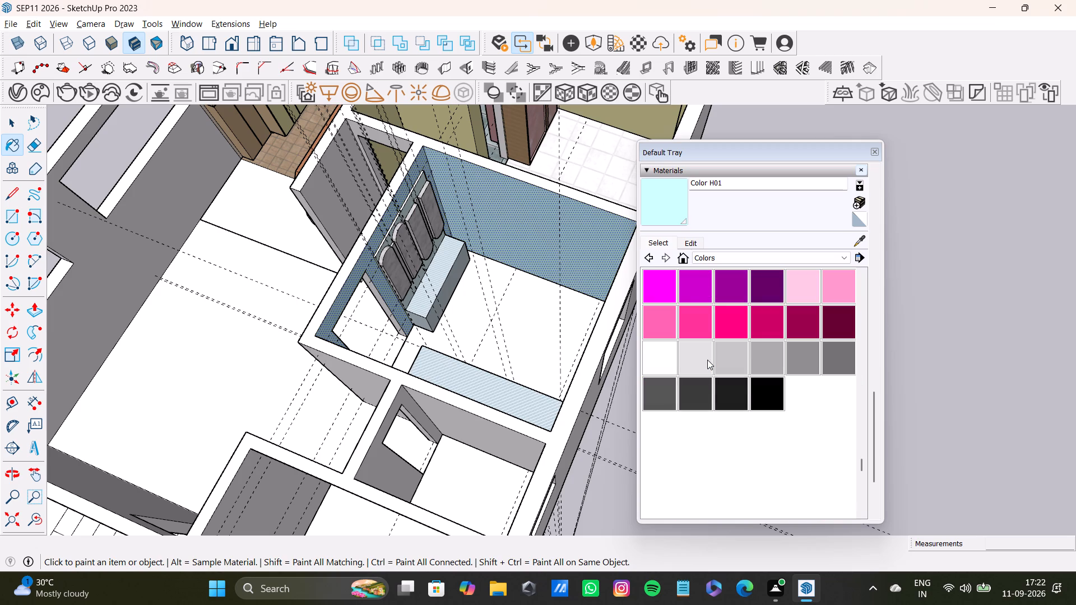
pyautogui.click(694, 357)
pyautogui.click(549, 235)
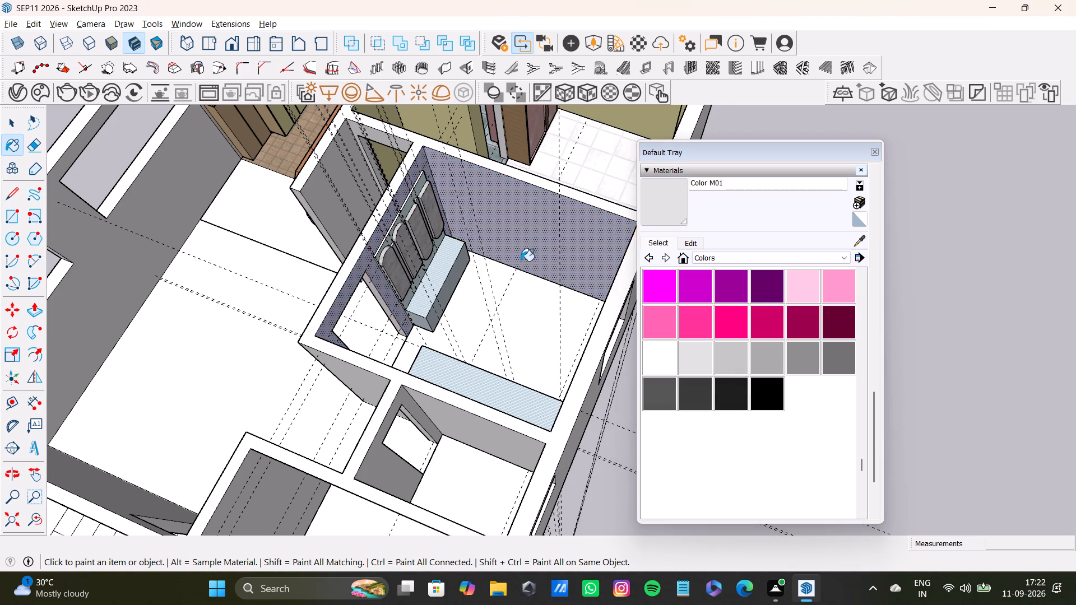
pyautogui.scroll(-4, 506, 291)
pyautogui.moveTo(499, 306); pyautogui.dragTo(0, 274, button='middle')
pyautogui.scroll(6, 517, 244)
pyautogui.scroll(-6, 519, 223)
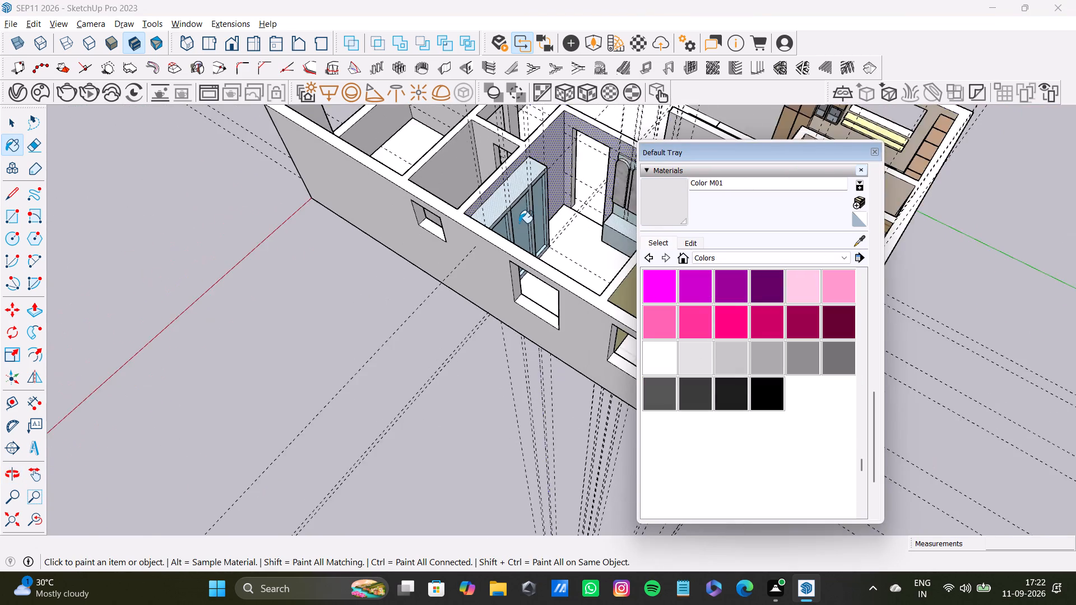
pyautogui.scroll(-7, 519, 223)
pyautogui.press('space')
# Move the Materials tray clear of the house model.
pyautogui.moveTo(760, 140); pyautogui.dragTo(869, 486)
pyautogui.keyDown('shift'); pyautogui.moveTo(623, 302); pyautogui.dragTo(576, 394, button='middle'); pyautogui.keyUp('shift')
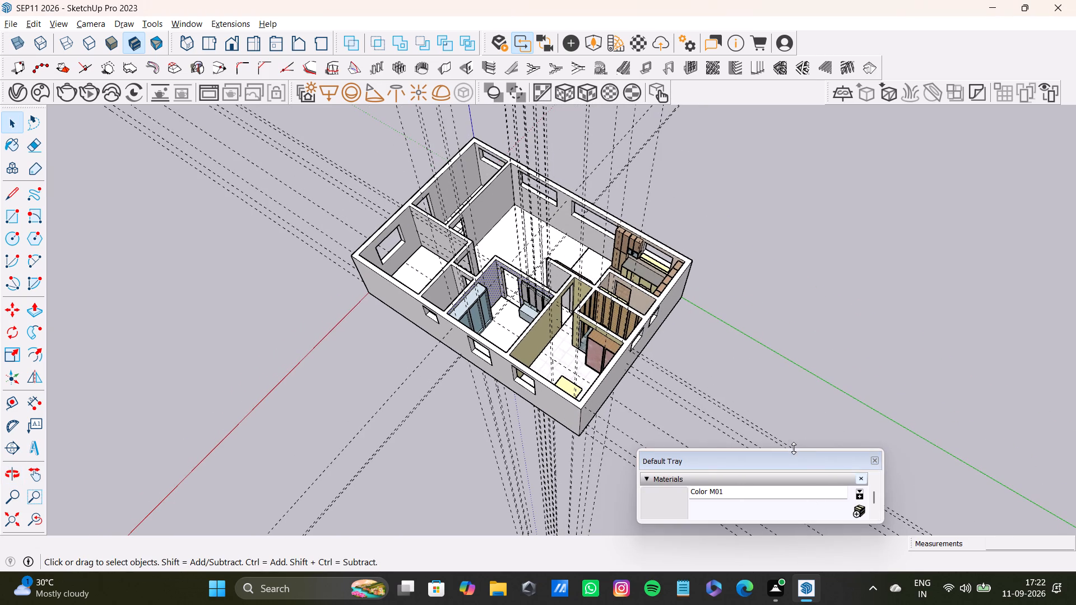
pyautogui.moveTo(794, 449); pyautogui.dragTo(822, 165)
pyautogui.moveTo(740, 180); pyautogui.dragTo(916, 262)
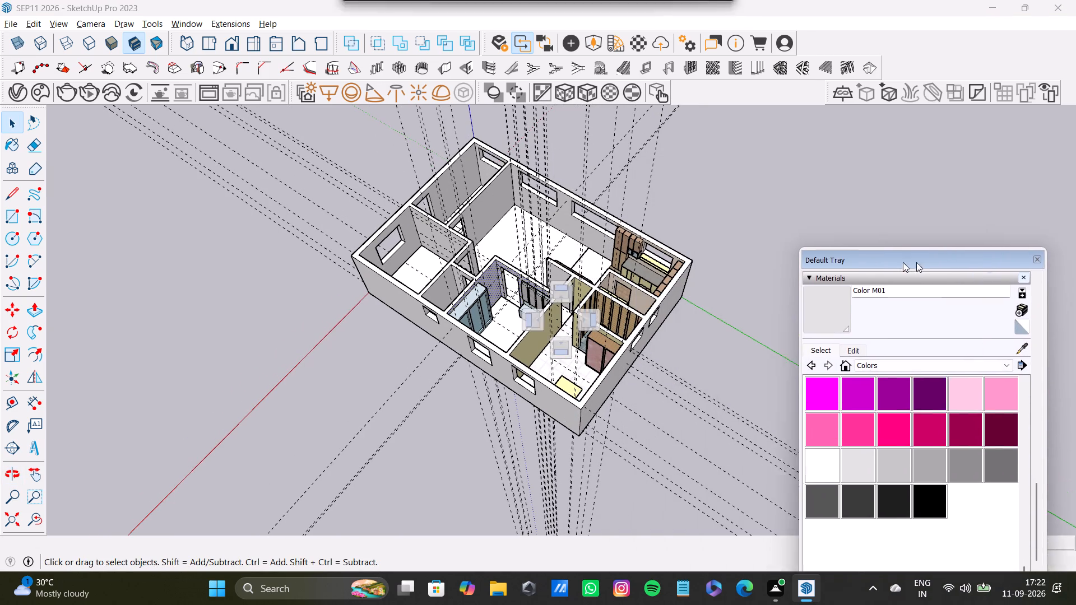
pyautogui.moveTo(916, 262); pyautogui.dragTo(1004, 252)
# Clear the wall selection.
pyautogui.press('space')
pyautogui.click(761, 221)
# Delete all the guides from the house model.
pyautogui.scroll(13, 564, 285)
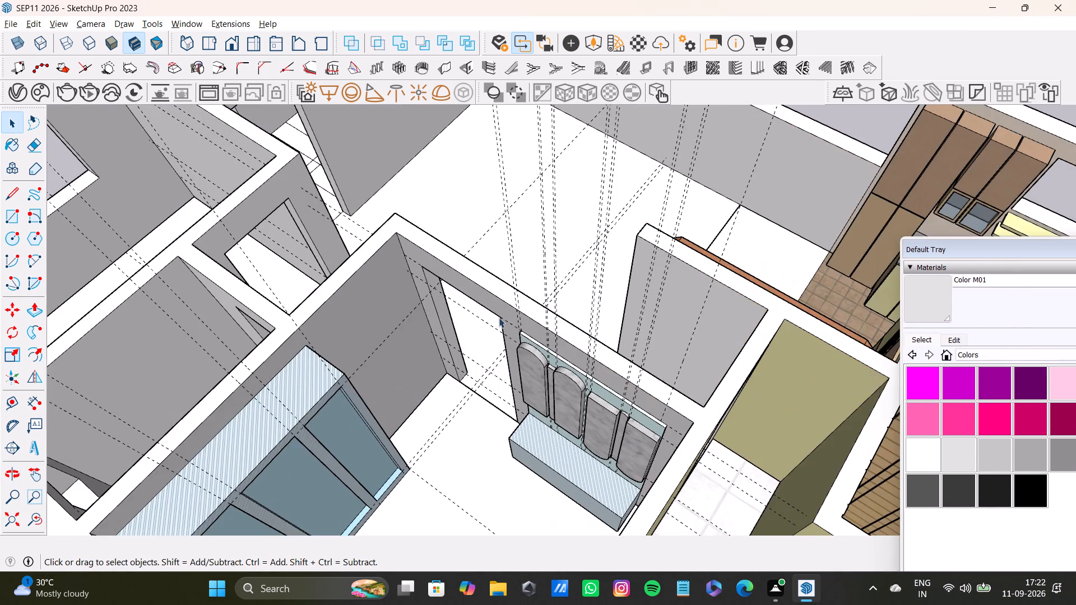
pyautogui.scroll(-7, 471, 322)
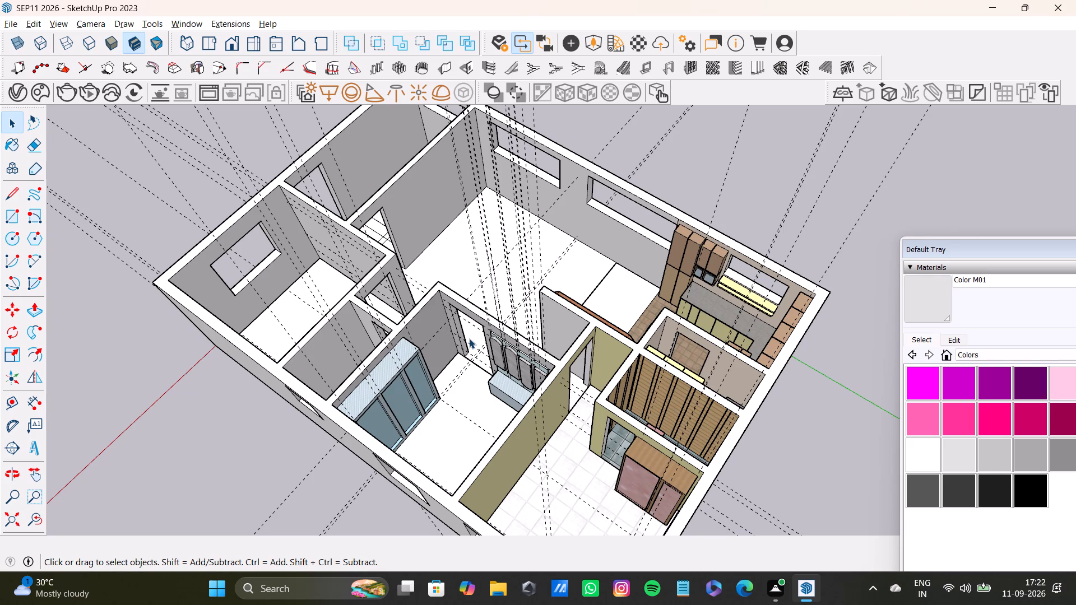
pyautogui.press('space')
pyautogui.scroll(-7, 451, 334)
pyautogui.keyDown('shift'); pyautogui.moveTo(460, 314); pyautogui.dragTo(545, 371, button='middle'); pyautogui.keyUp('shift')
pyautogui.scroll(4, 502, 390)
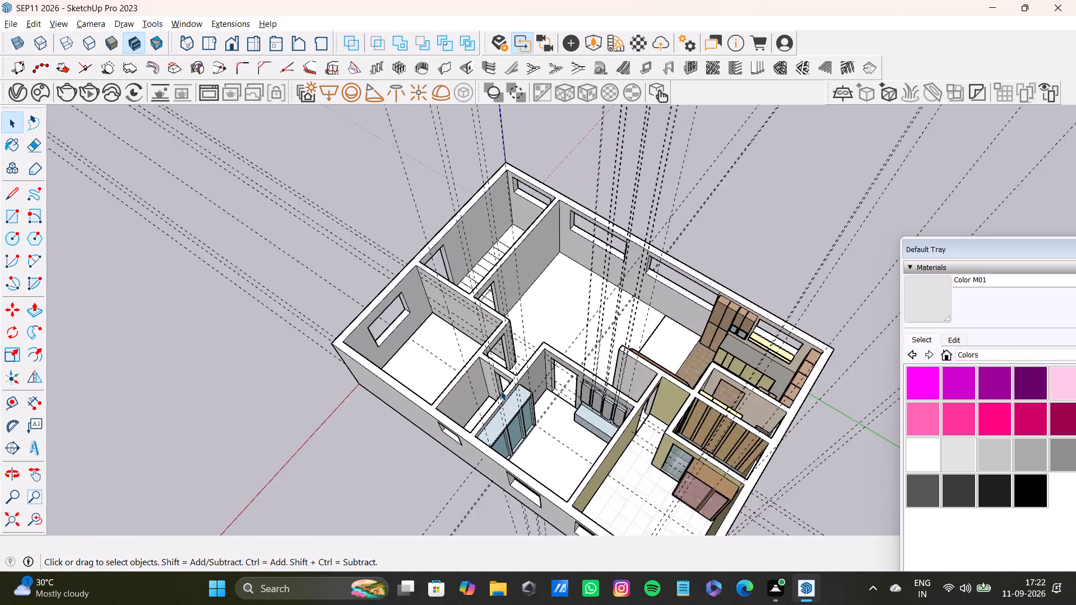
pyautogui.scroll(7, 500, 390)
pyautogui.moveTo(525, 369); pyautogui.dragTo(745, 295, button='middle')
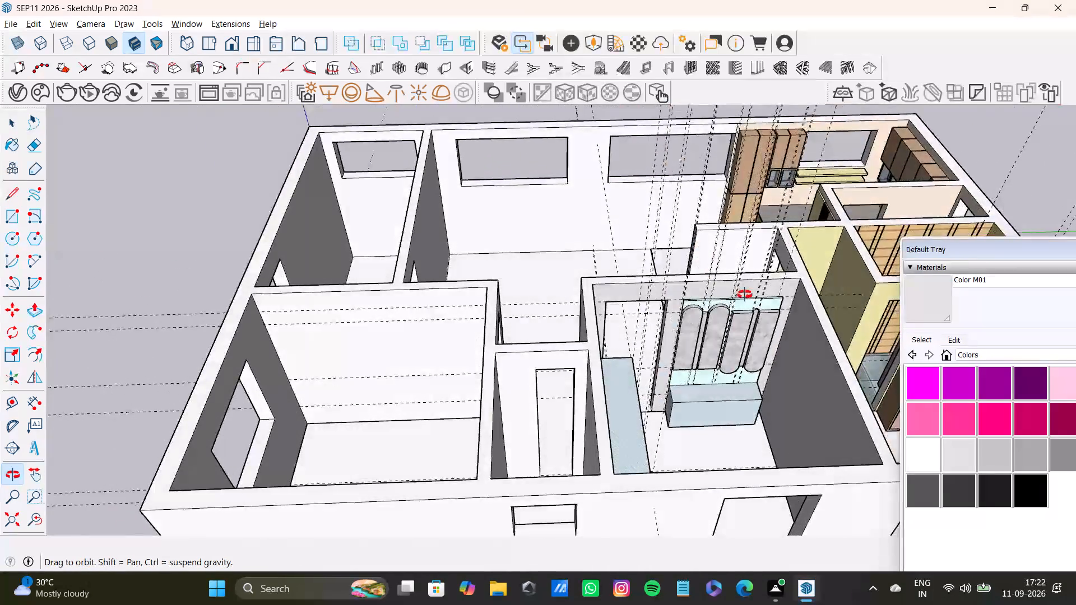
pyautogui.moveTo(745, 295); pyautogui.dragTo(759, 449, button='middle')
pyautogui.scroll(2, 682, 409)
pyautogui.scroll(-7, 620, 393)
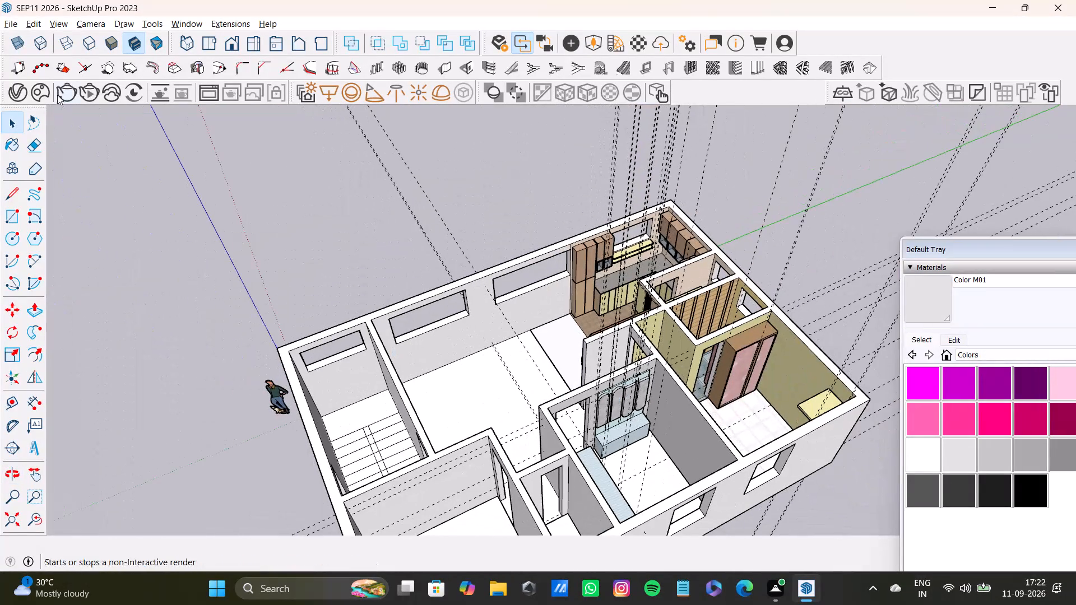
pyautogui.click(58, 29)
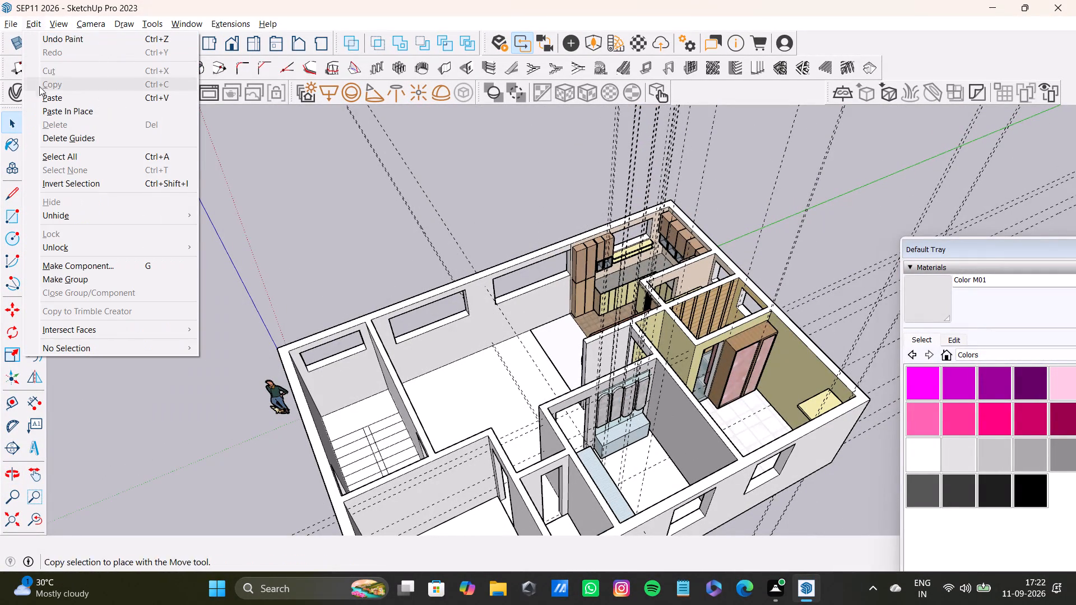
pyautogui.click(58, 139)
# Open the floor's group for editing and select the floor face of the room with the rounded wall panels.
pyautogui.scroll(-8, 117, 179)
pyautogui.moveTo(218, 287); pyautogui.dragTo(520, 278, button='middle')
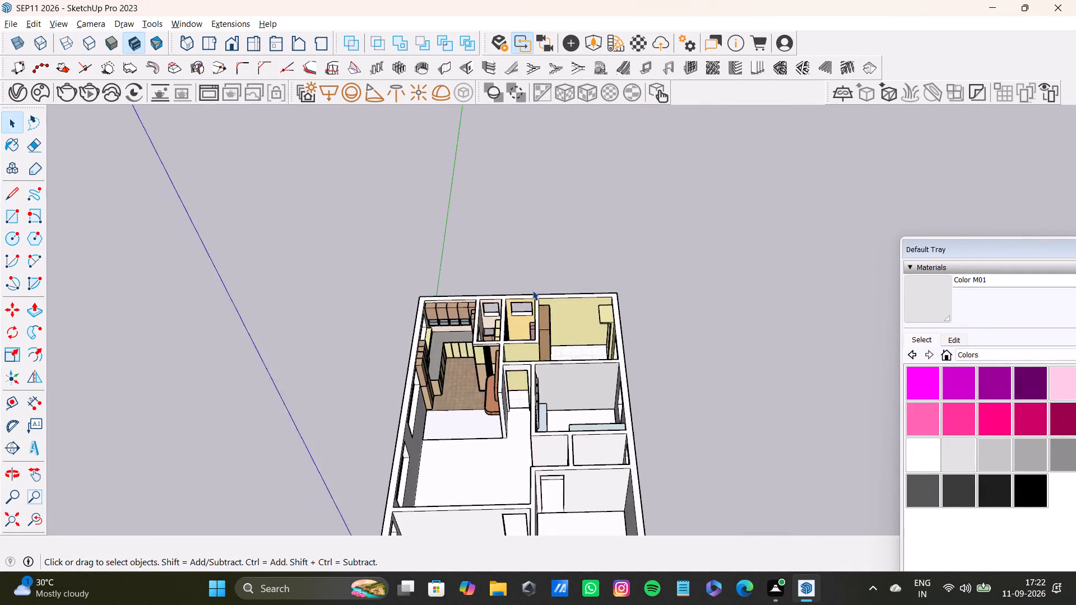
pyautogui.scroll(4, 532, 292)
pyautogui.keyDown('shift'); pyautogui.moveTo(524, 337); pyautogui.dragTo(524, 180, button='middle'); pyautogui.keyUp('shift')
pyautogui.moveTo(513, 193); pyautogui.dragTo(892, 216, button='middle')
pyautogui.moveTo(567, 220); pyautogui.dragTo(574, 322, button='middle')
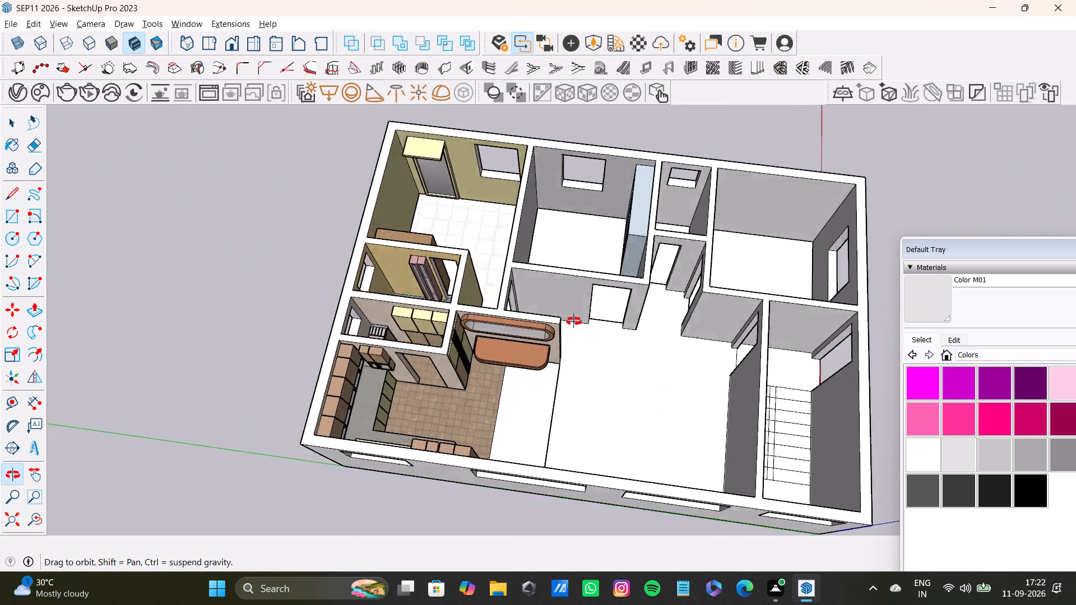
pyautogui.moveTo(574, 322); pyautogui.dragTo(577, 424, button='middle')
pyautogui.moveTo(522, 259); pyautogui.dragTo(490, 348, button='middle')
pyautogui.click(521, 295)
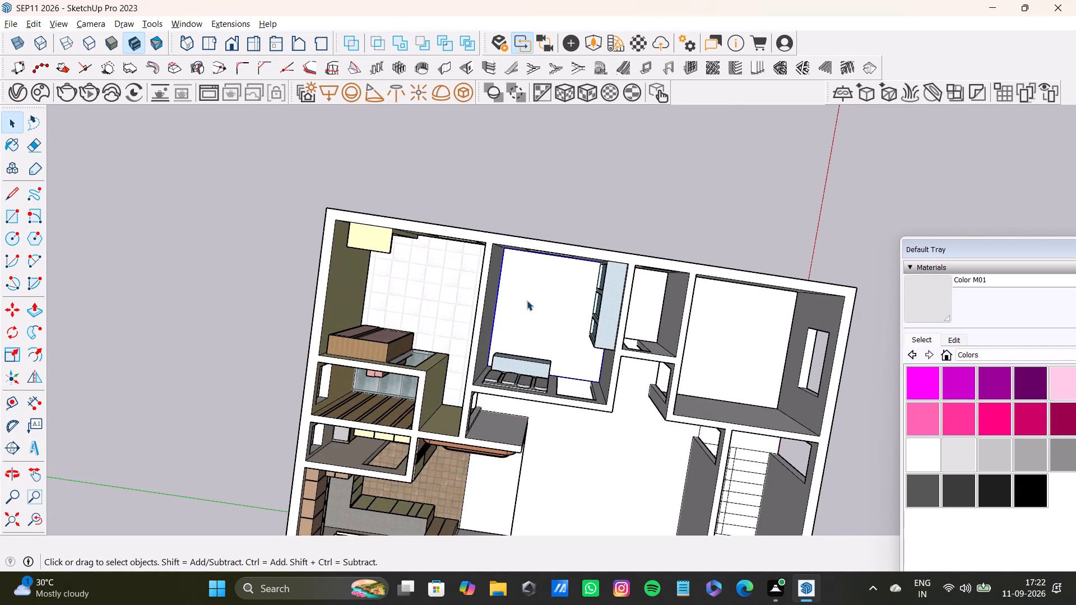
pyautogui.doubleClick(527, 300)
pyautogui.click(529, 305)
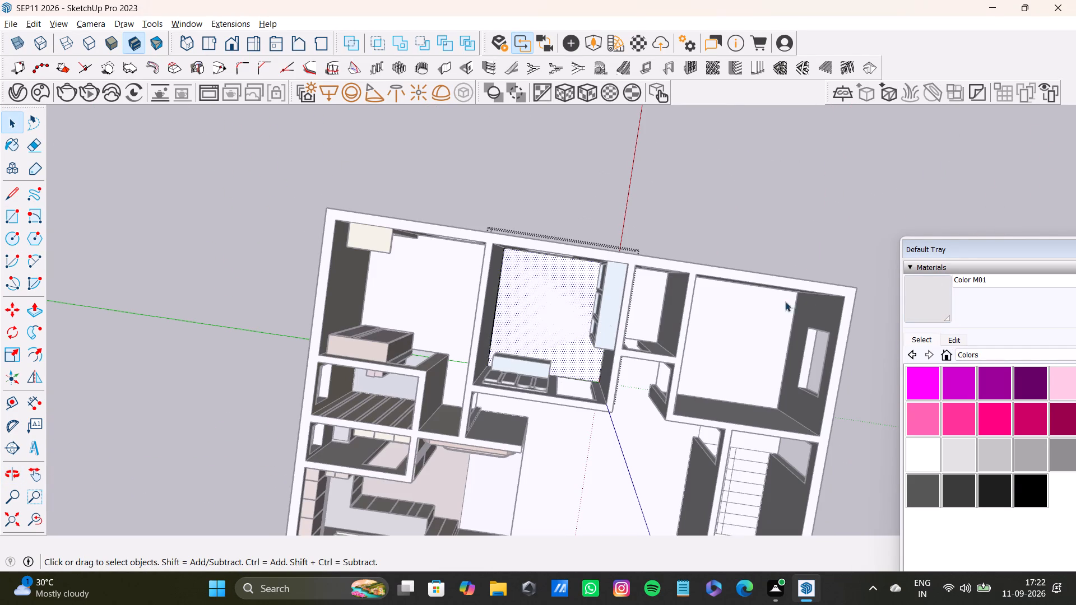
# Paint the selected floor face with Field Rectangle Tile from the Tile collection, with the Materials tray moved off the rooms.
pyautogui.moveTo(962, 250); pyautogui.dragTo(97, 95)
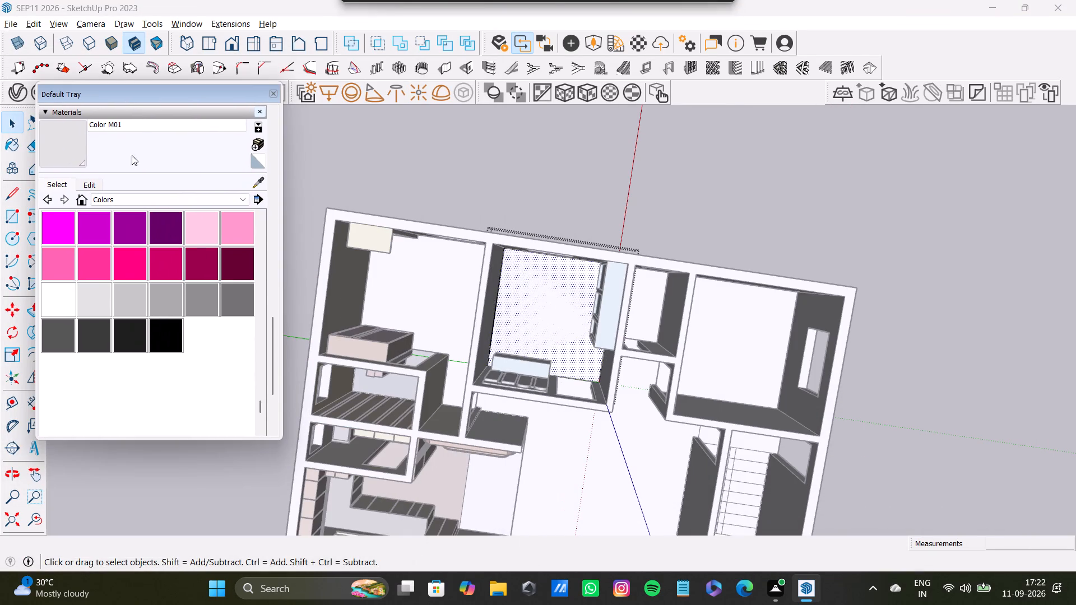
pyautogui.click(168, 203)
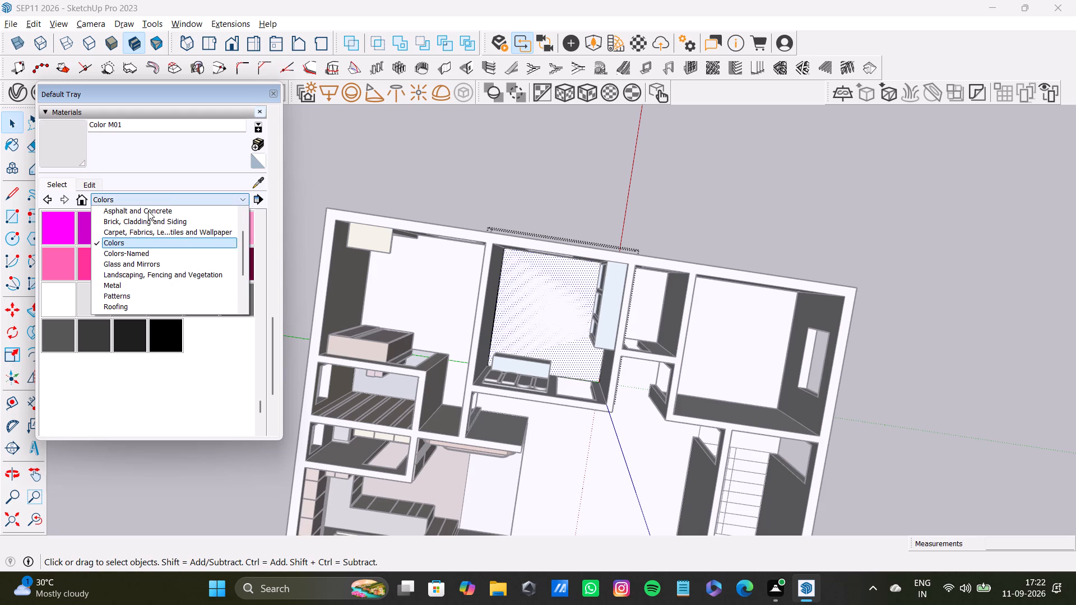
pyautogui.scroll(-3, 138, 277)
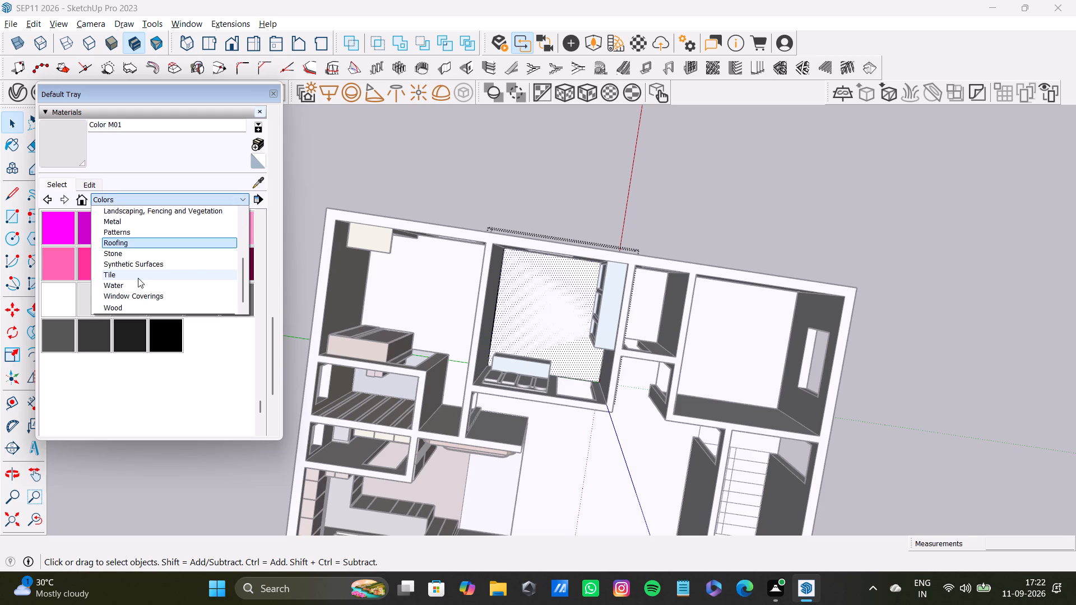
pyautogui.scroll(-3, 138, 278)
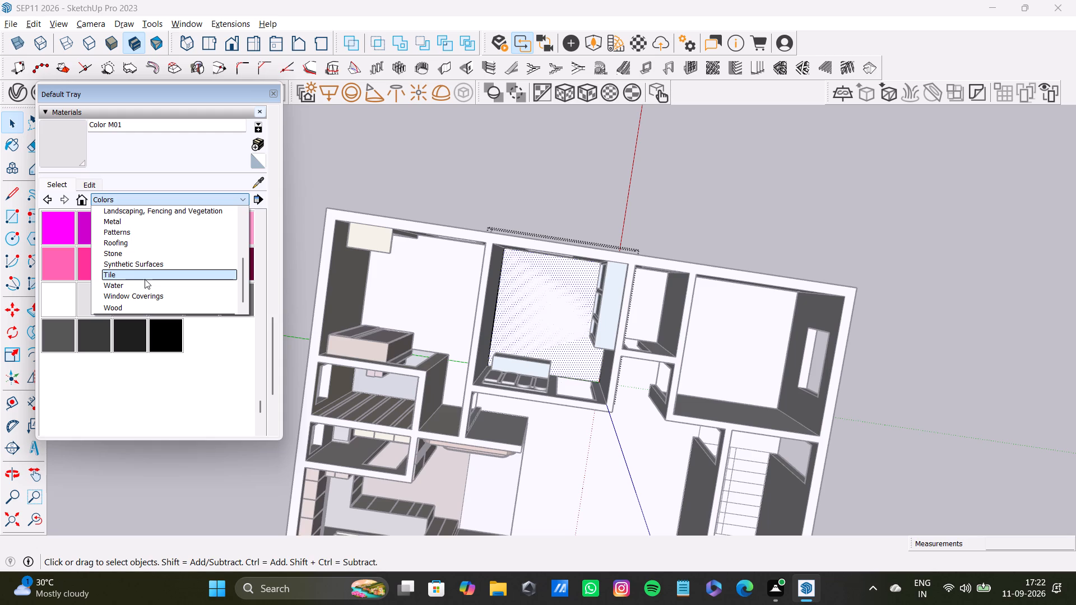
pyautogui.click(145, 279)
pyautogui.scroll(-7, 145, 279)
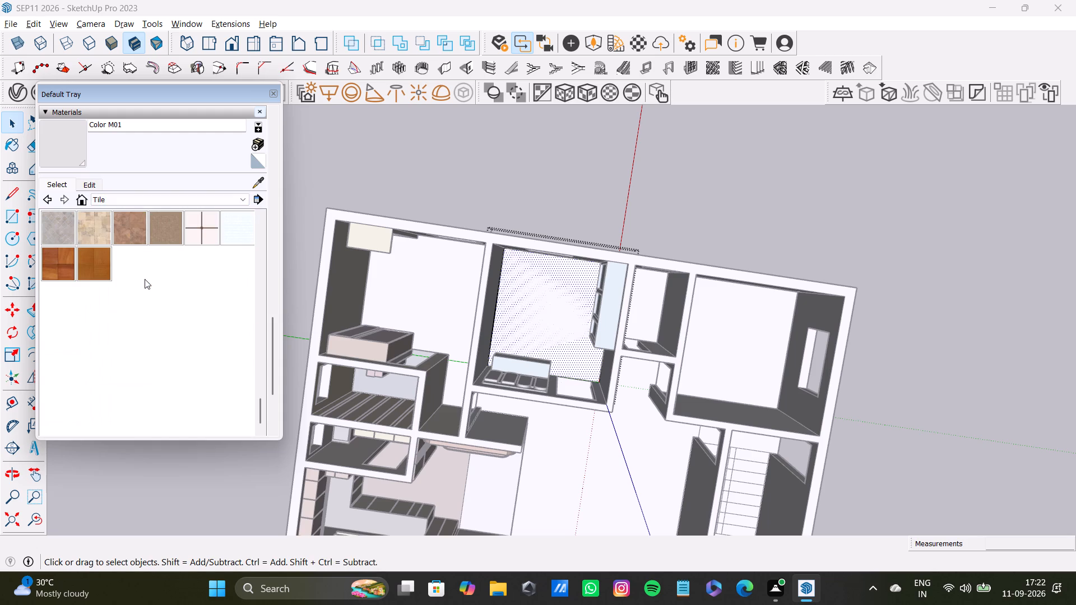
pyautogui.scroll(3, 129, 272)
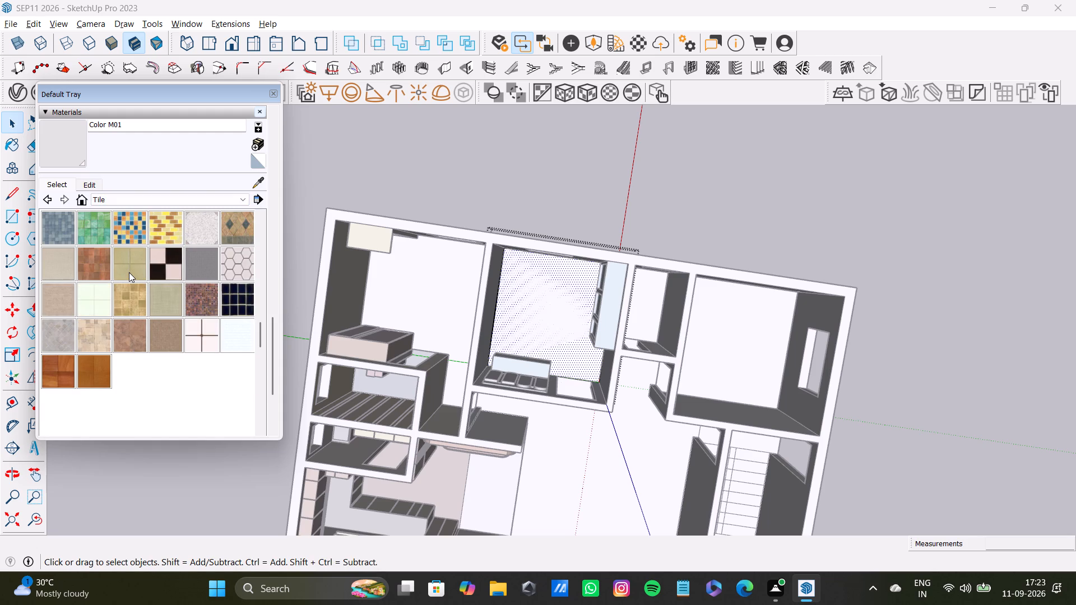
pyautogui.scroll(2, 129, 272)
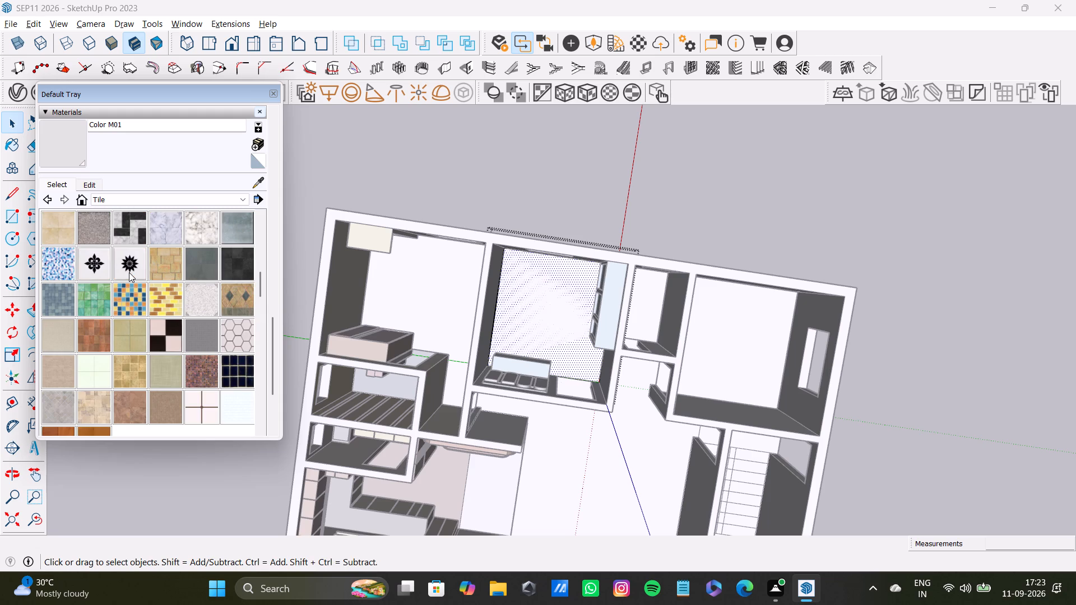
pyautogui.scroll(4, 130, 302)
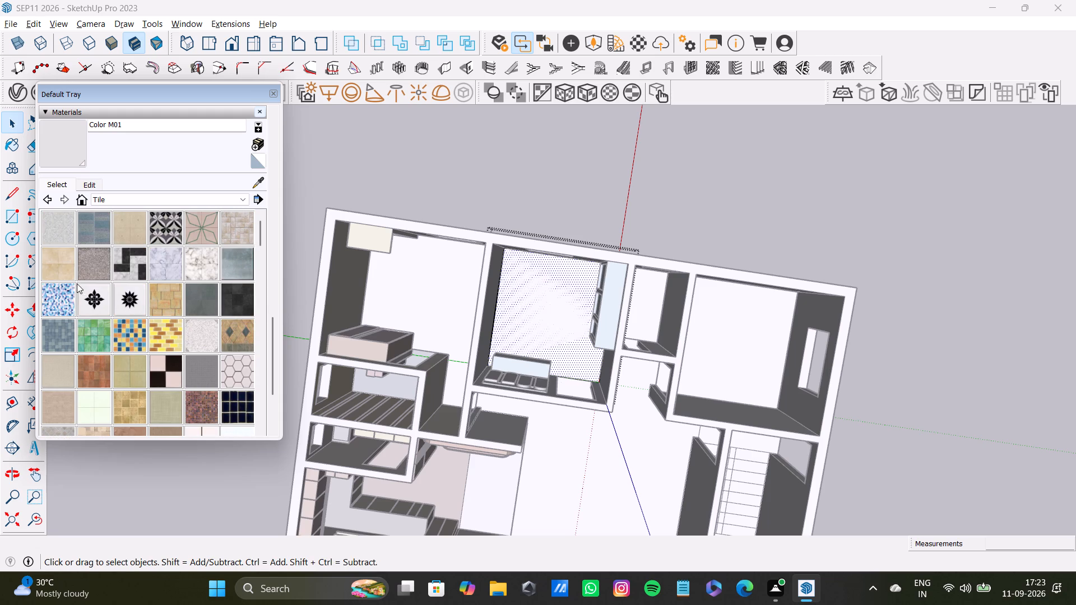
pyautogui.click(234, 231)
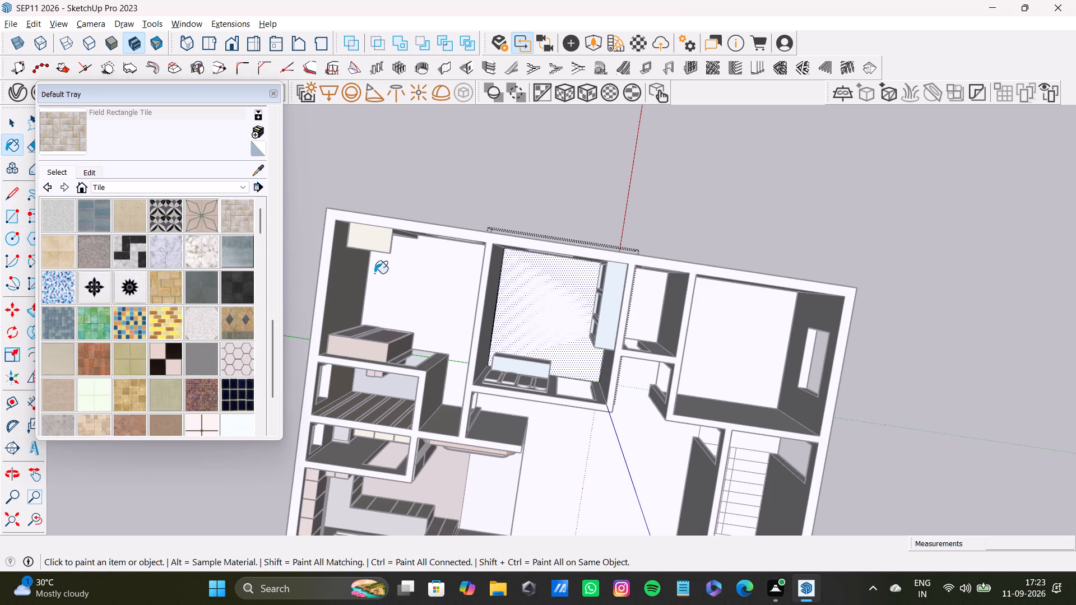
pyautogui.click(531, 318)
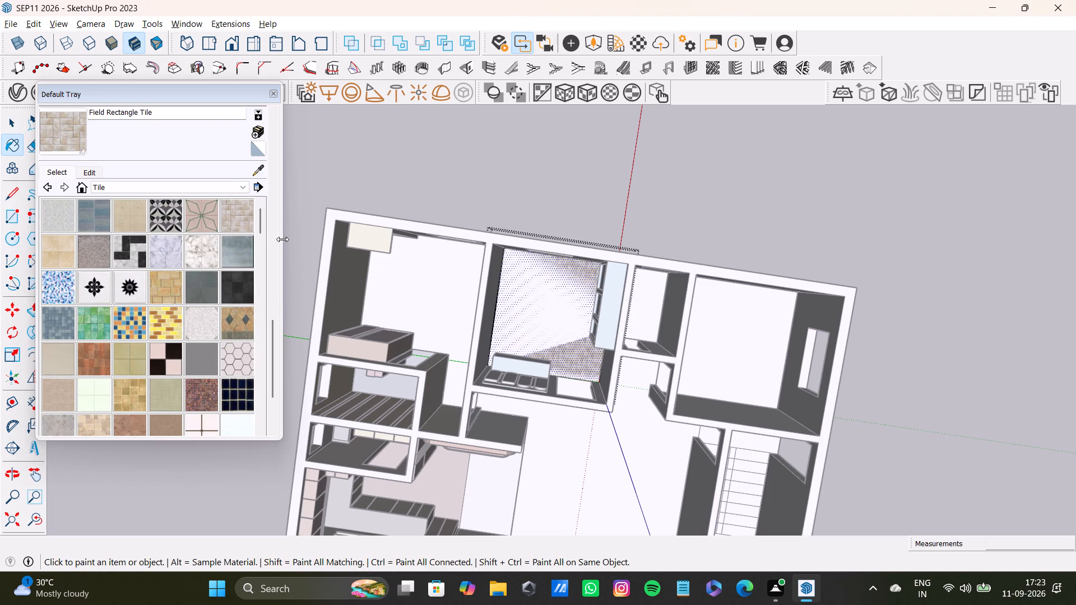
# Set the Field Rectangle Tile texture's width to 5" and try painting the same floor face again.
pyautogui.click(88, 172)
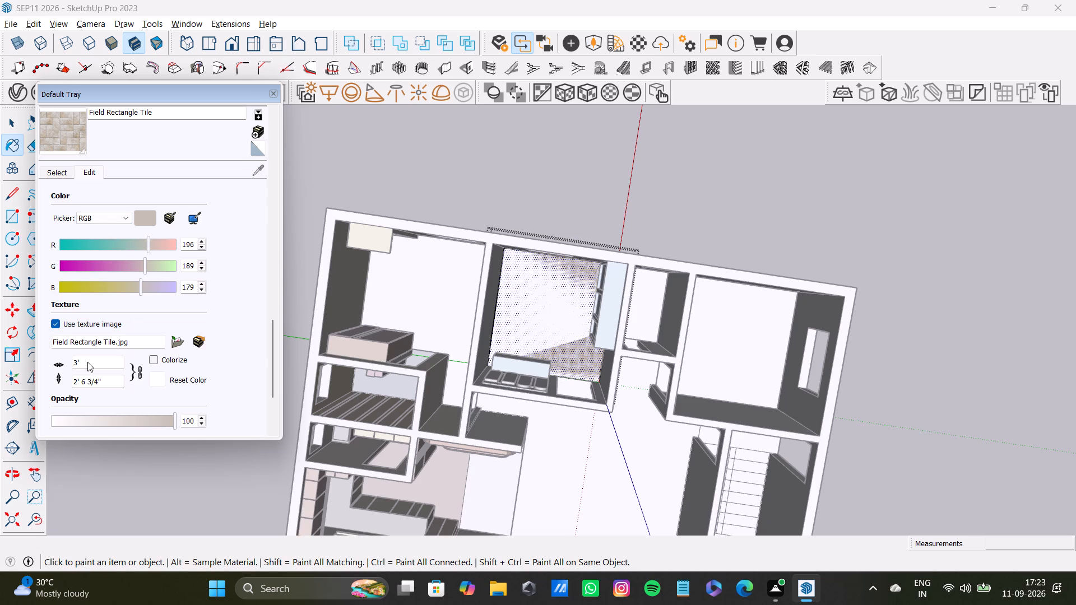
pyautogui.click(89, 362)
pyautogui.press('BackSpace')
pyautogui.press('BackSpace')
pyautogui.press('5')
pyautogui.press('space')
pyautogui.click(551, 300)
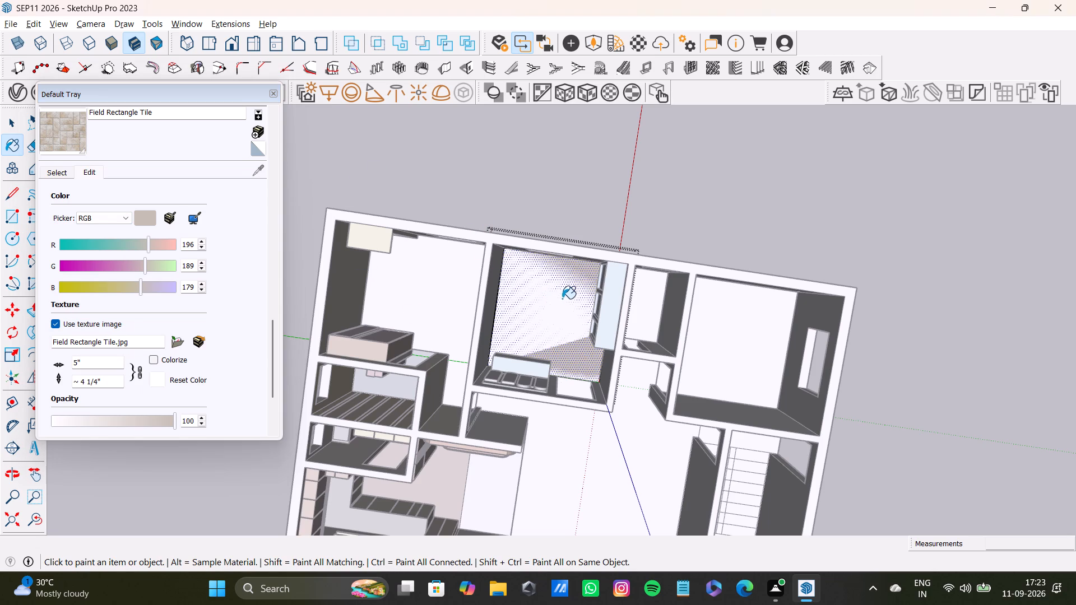
# Delete the painted floor face inside the floor's group.
pyautogui.press('space')
pyautogui.click(531, 301)
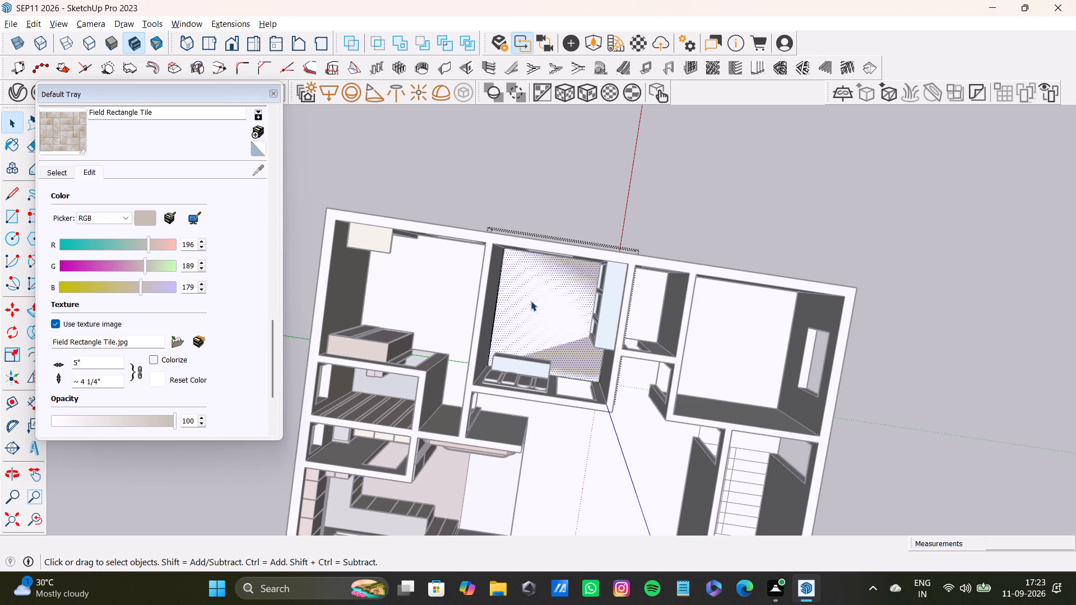
pyautogui.press('Delete')
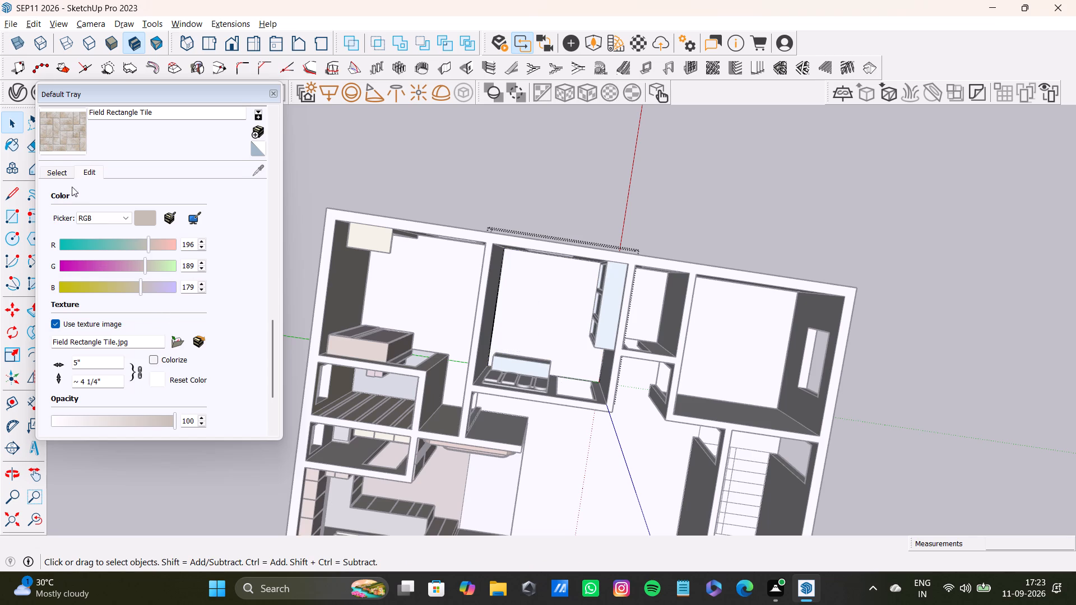
# Leave the floor's group and select the remaining floor face of the same room together with its edges.
pyautogui.click(61, 136)
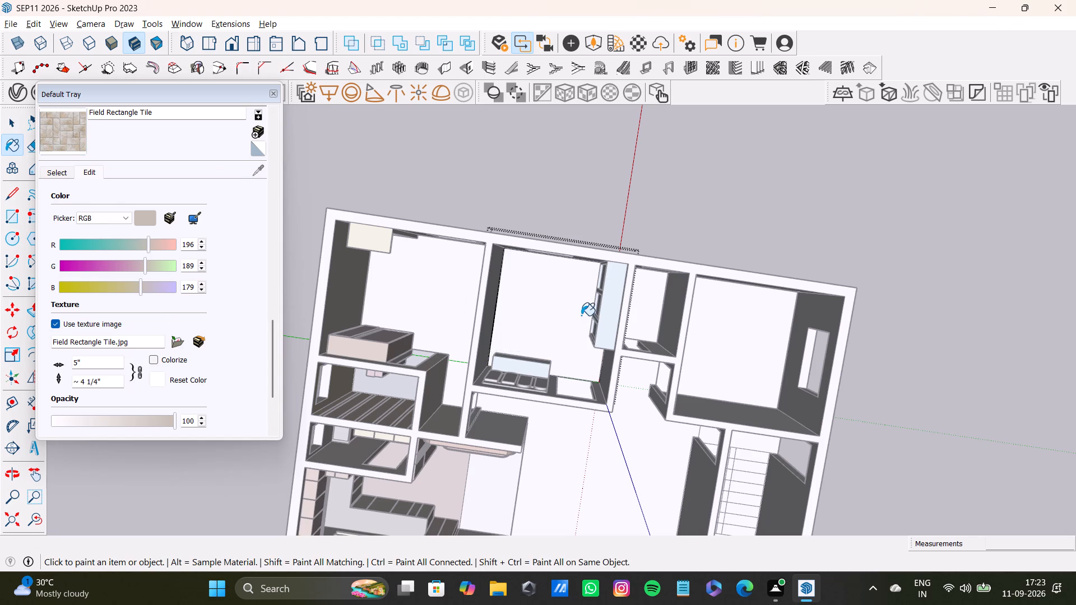
pyautogui.press('space')
pyautogui.doubleClick(579, 314)
pyautogui.doubleClick(563, 313)
pyautogui.click(563, 320)
pyautogui.click(565, 328)
pyautogui.click(565, 343)
pyautogui.click(568, 351)
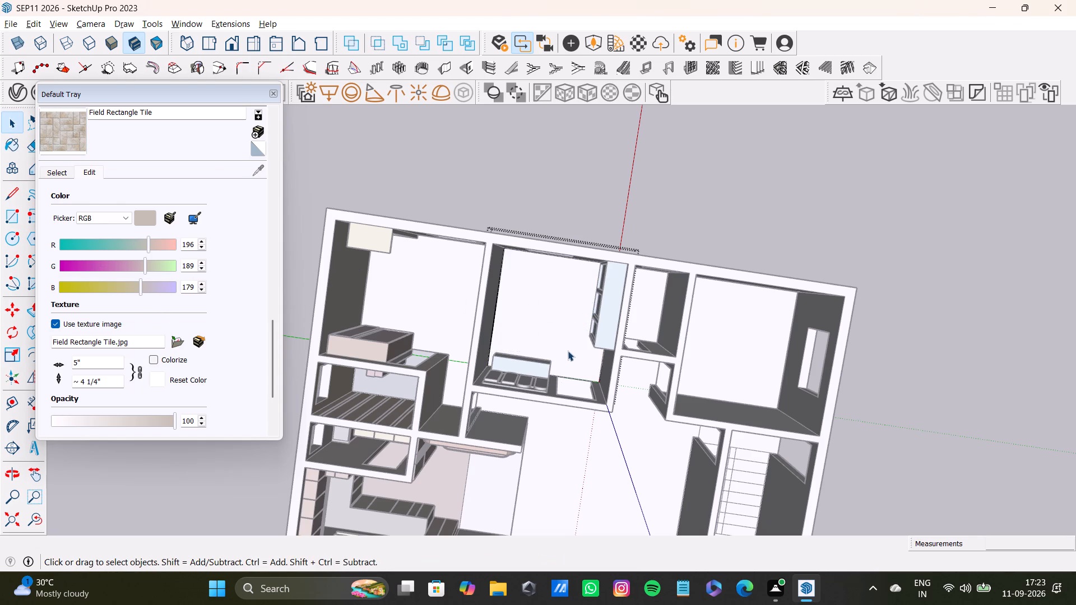
pyautogui.click(568, 355)
pyautogui.moveTo(598, 381); pyautogui.dragTo(390, 204, button='middle')
pyautogui.moveTo(587, 225); pyautogui.dragTo(386, 172, button='middle')
pyautogui.click(721, 244)
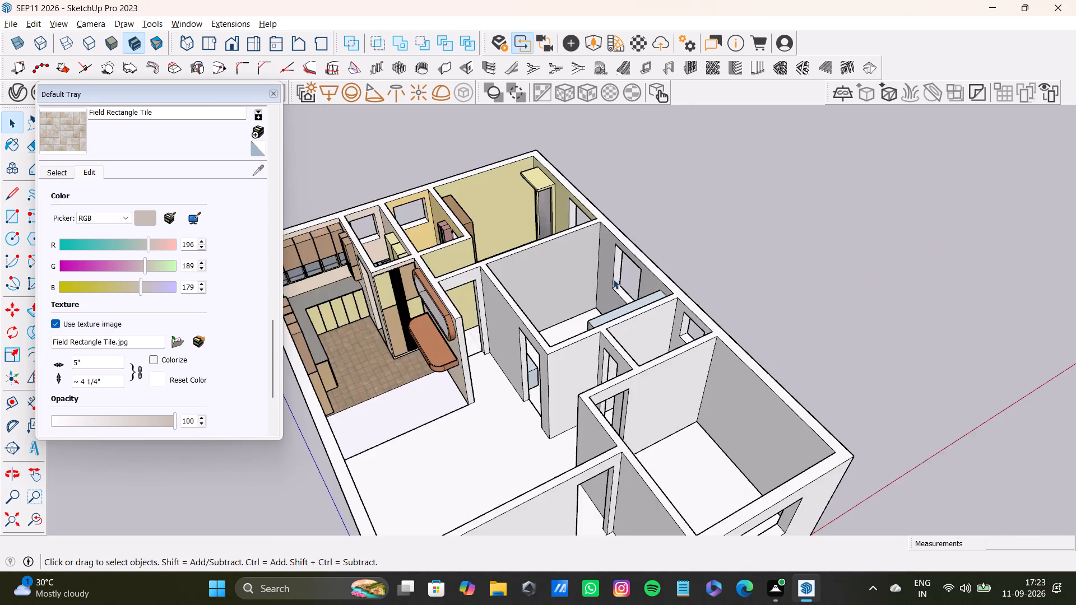
pyautogui.scroll(4, 603, 285)
pyautogui.moveTo(594, 303); pyautogui.dragTo(595, 448, button='middle')
pyautogui.doubleClick(575, 373)
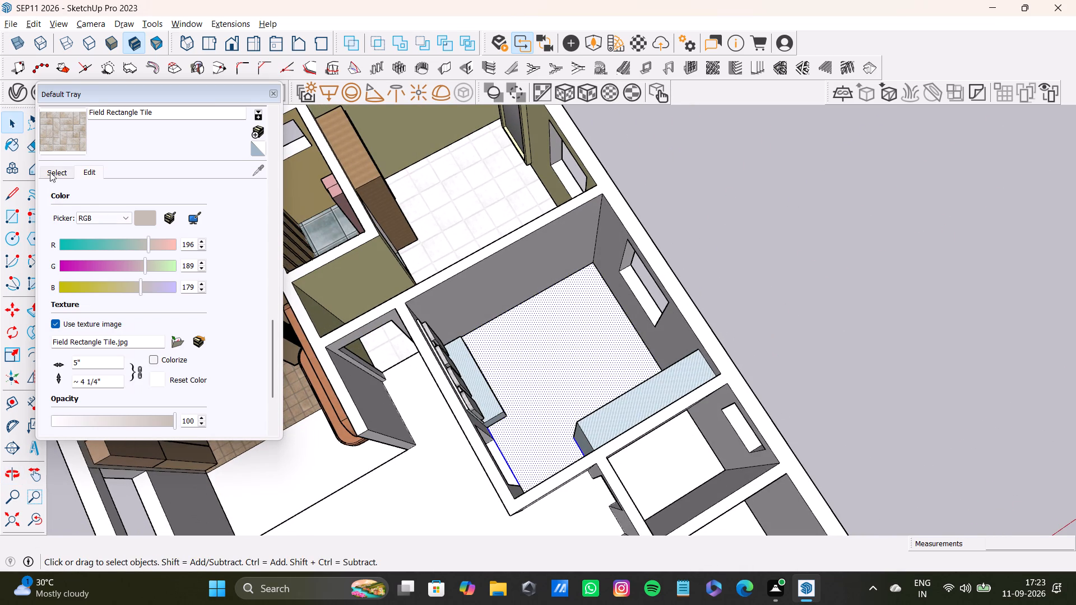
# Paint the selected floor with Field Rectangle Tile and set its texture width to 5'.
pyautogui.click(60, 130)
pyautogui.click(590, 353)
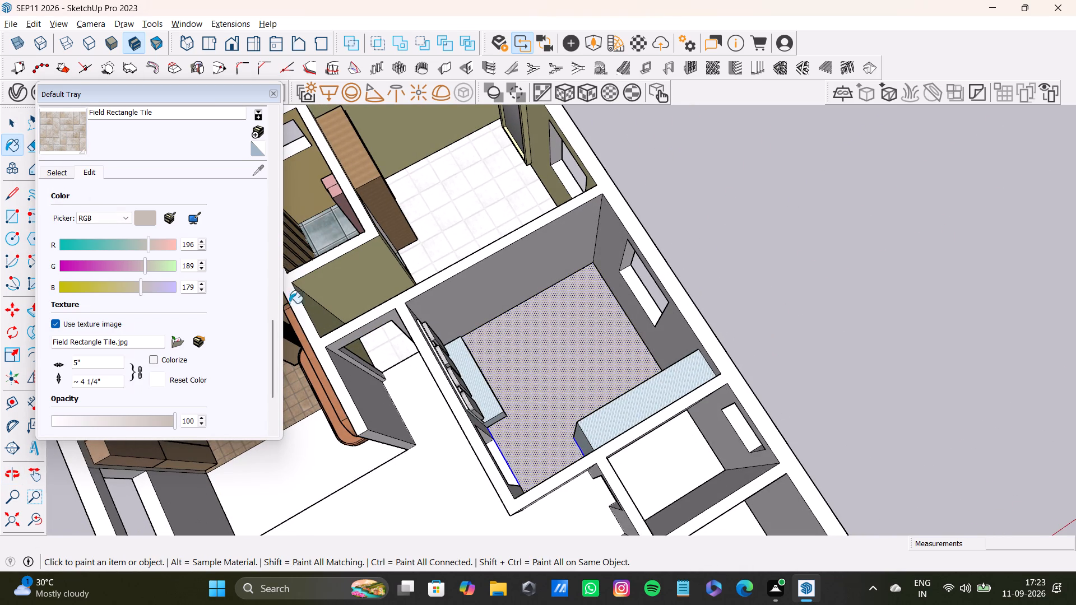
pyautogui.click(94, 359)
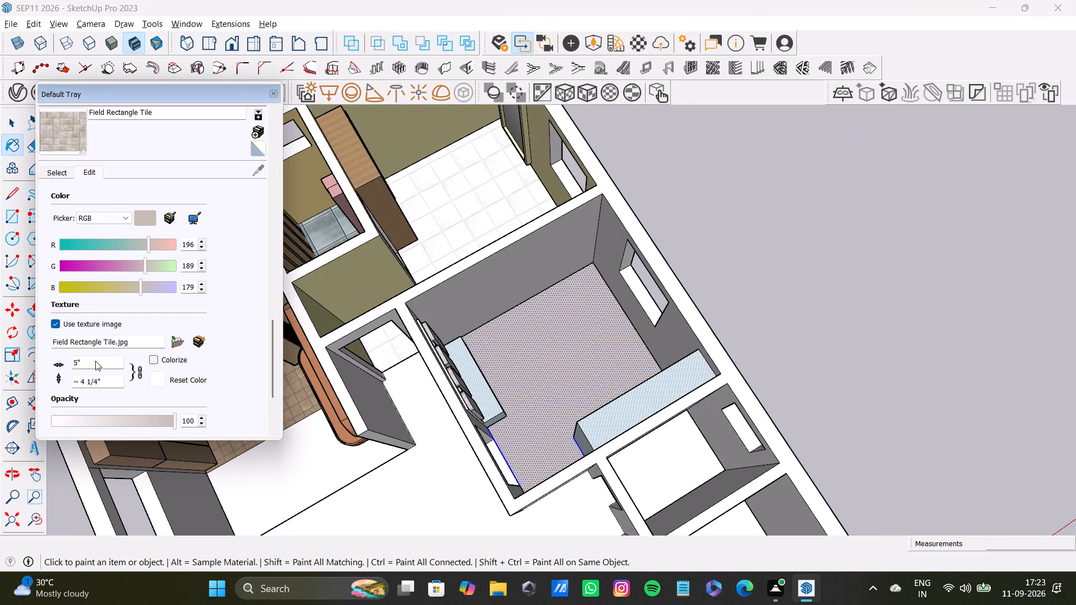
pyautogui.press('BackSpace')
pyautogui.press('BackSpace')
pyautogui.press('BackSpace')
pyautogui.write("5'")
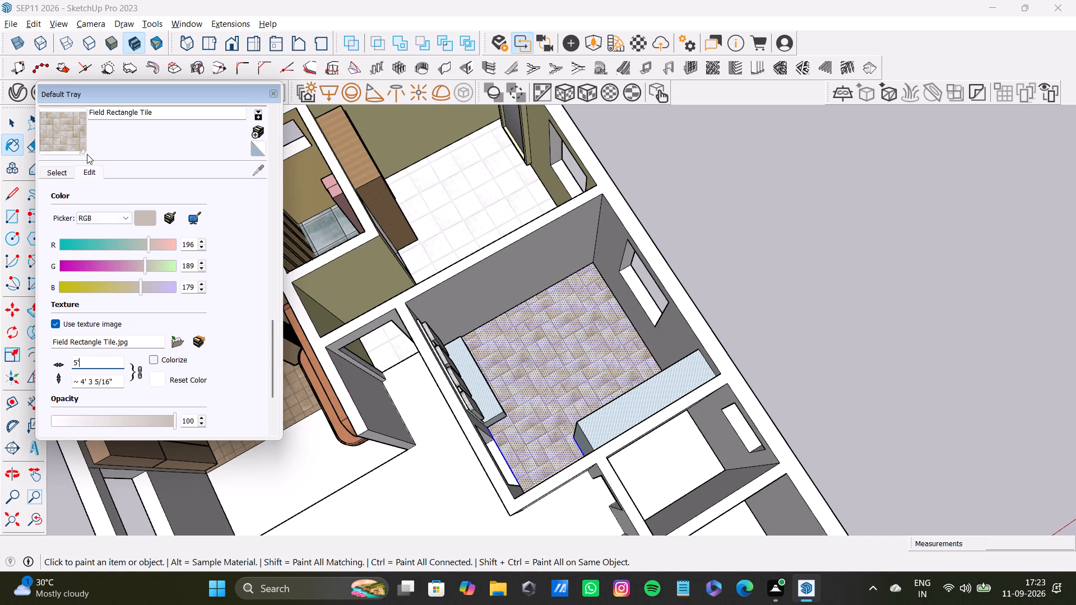
# Paint the room's selected floor with Terrazzo Tile Accent from the Tile collection.
pyautogui.click(63, 171)
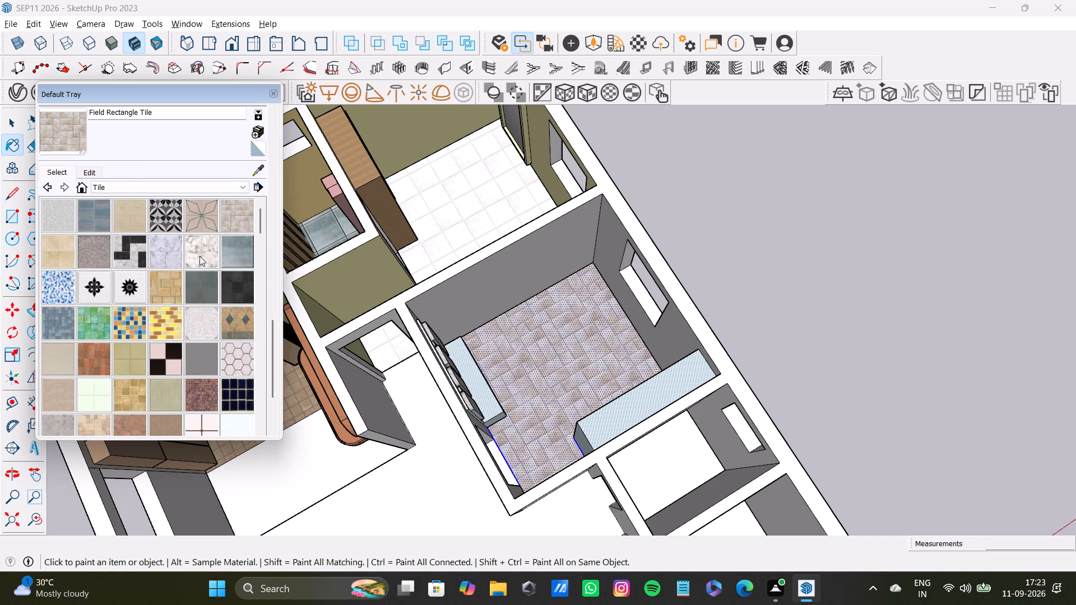
pyautogui.scroll(-1, 200, 267)
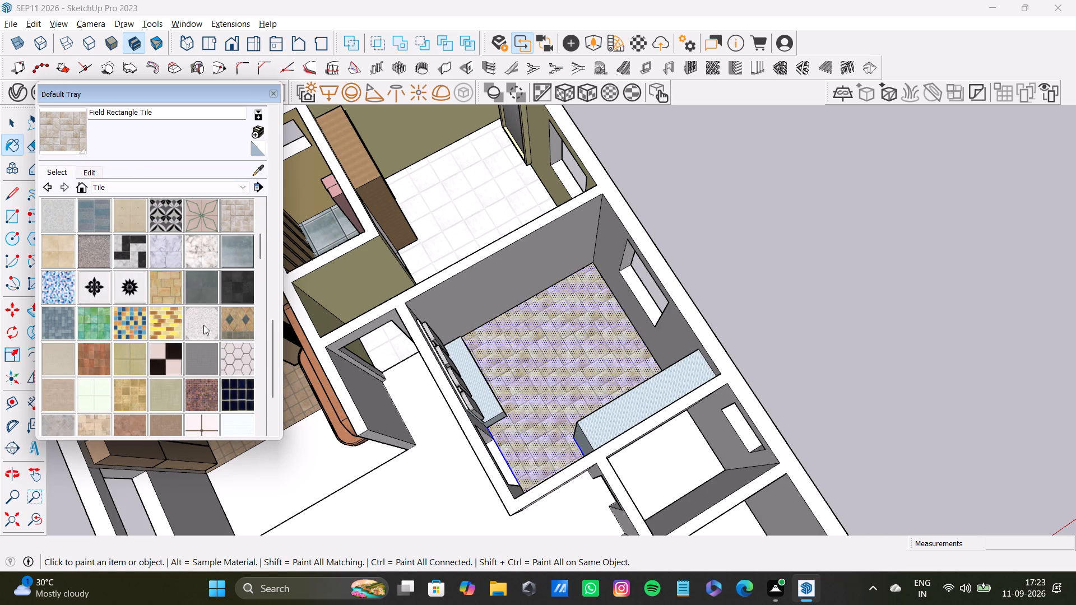
pyautogui.click(204, 324)
pyautogui.click(548, 361)
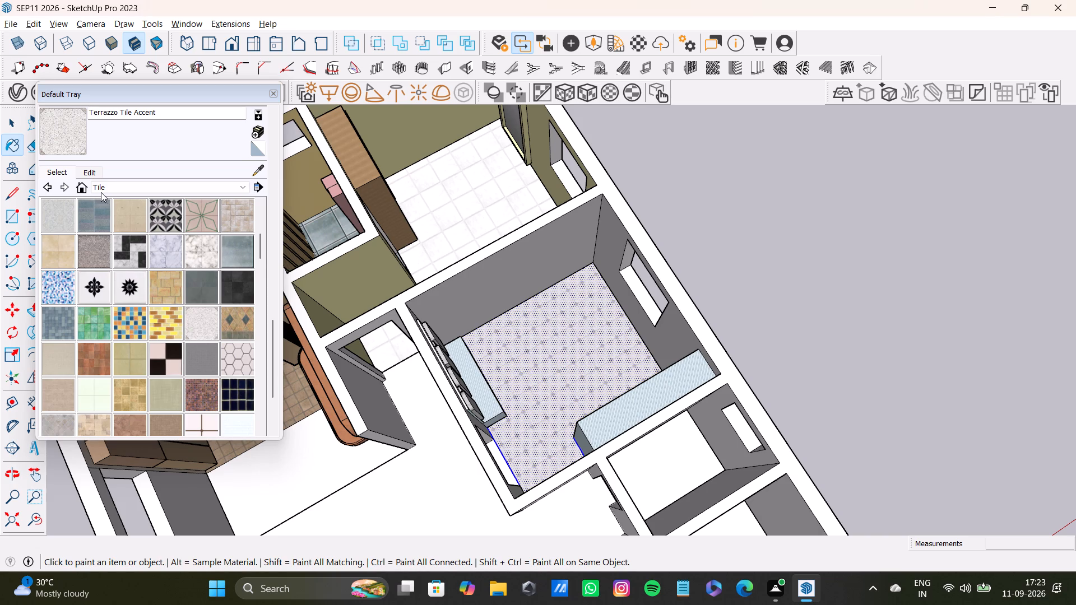
# Scale the Terrazzo Tile Accent texture on the floor, trying a 3' width and settling on 2'.
pyautogui.click(91, 173)
pyautogui.click(98, 363)
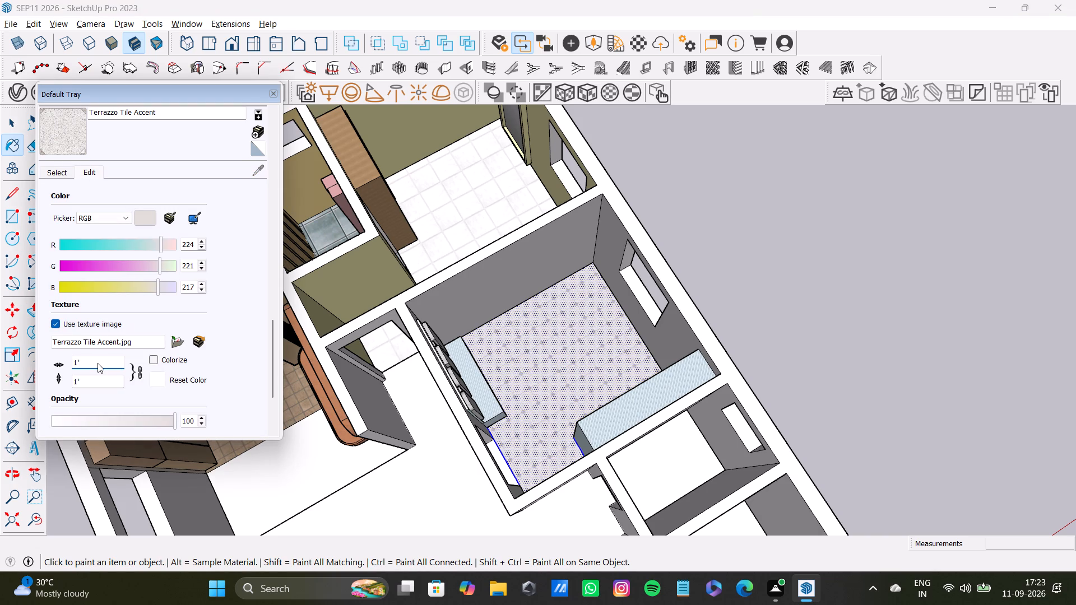
pyautogui.press('BackSpace')
pyautogui.press('BackSpace')
pyautogui.press('3')
pyautogui.press("'")
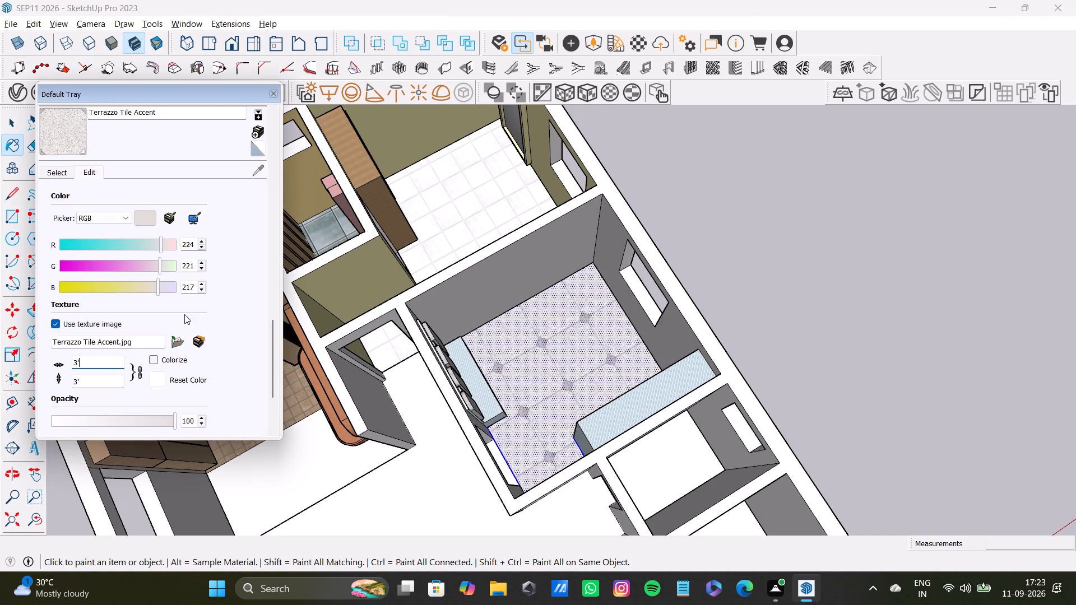
pyautogui.press('BackSpace')
pyautogui.press('BackSpace')
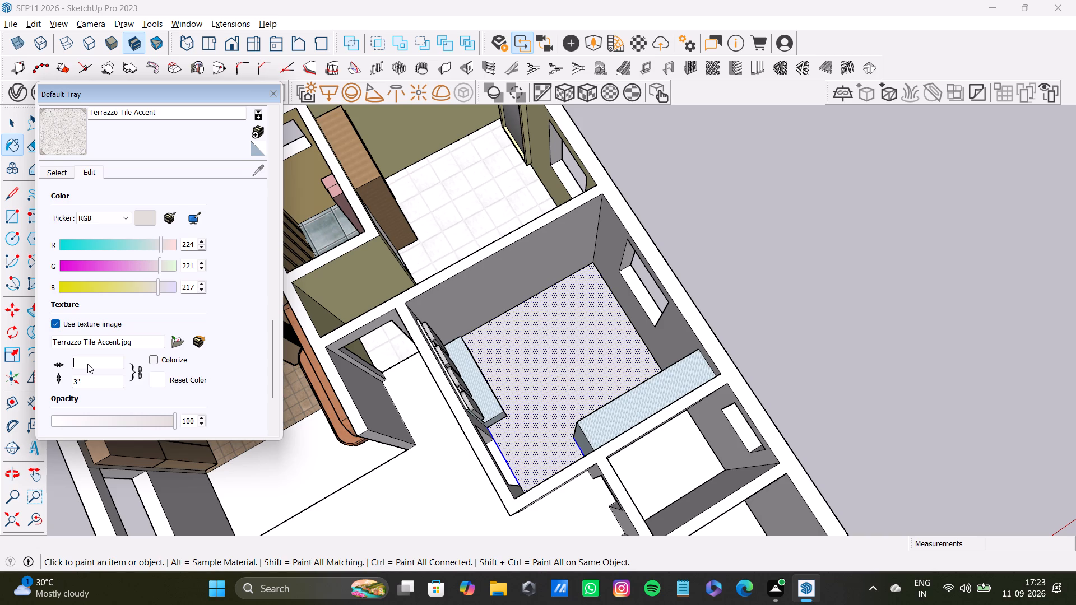
pyautogui.write("2'")
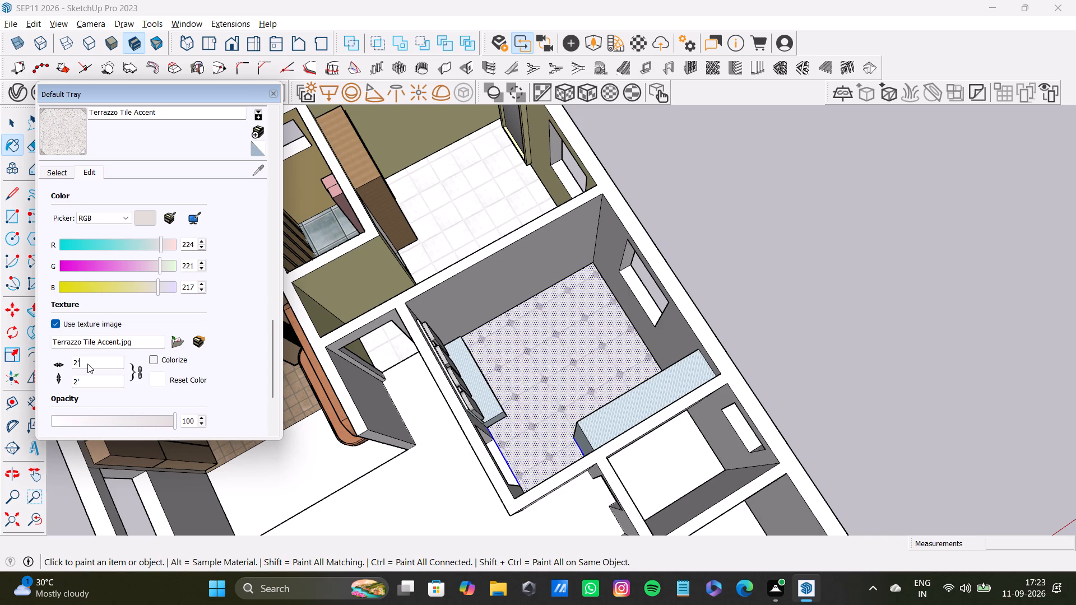
# Close the Materials tray and clear the floor selection.
pyautogui.click(275, 92)
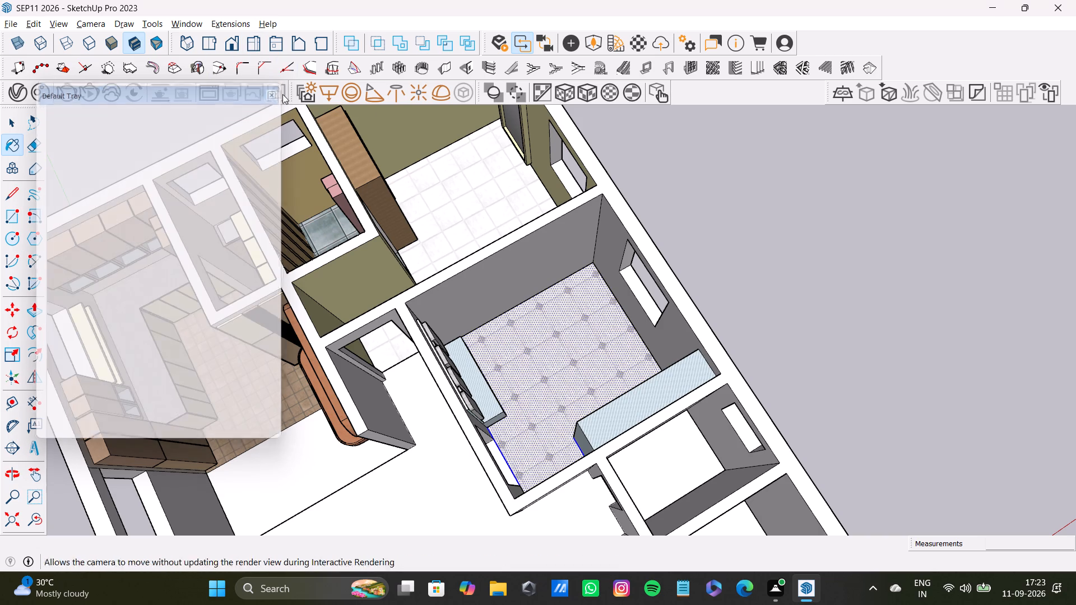
pyautogui.press('space')
pyautogui.click(695, 212)
# Examine the terrazzo-floored room from several angles, including its walls, window and wardrobe.
pyautogui.scroll(-3, 698, 266)
pyautogui.moveTo(731, 335); pyautogui.dragTo(509, 365, button='middle')
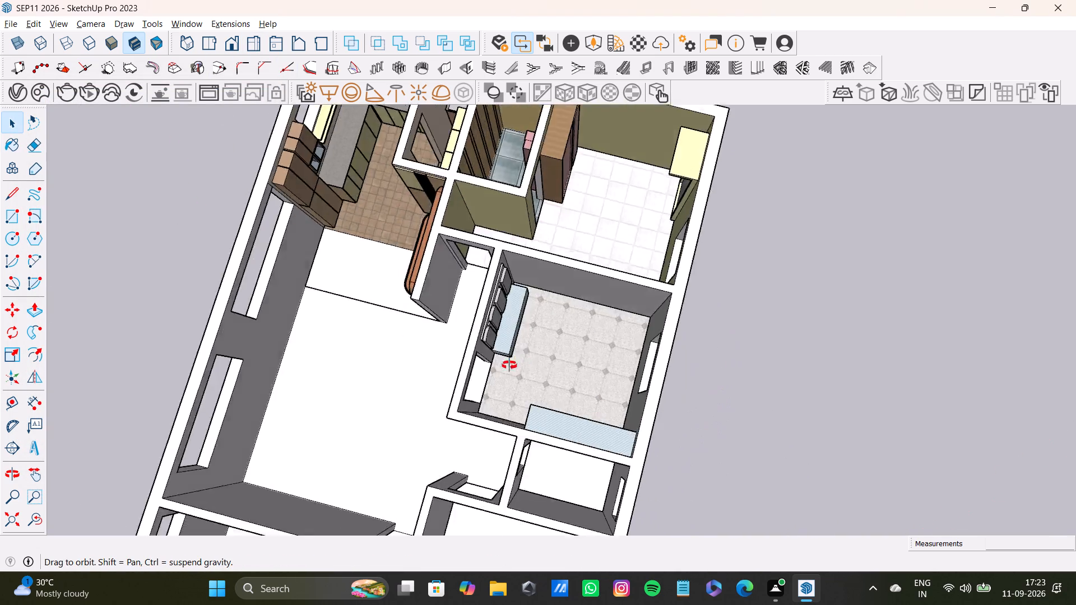
pyautogui.moveTo(509, 365); pyautogui.dragTo(606, 352, button='middle')
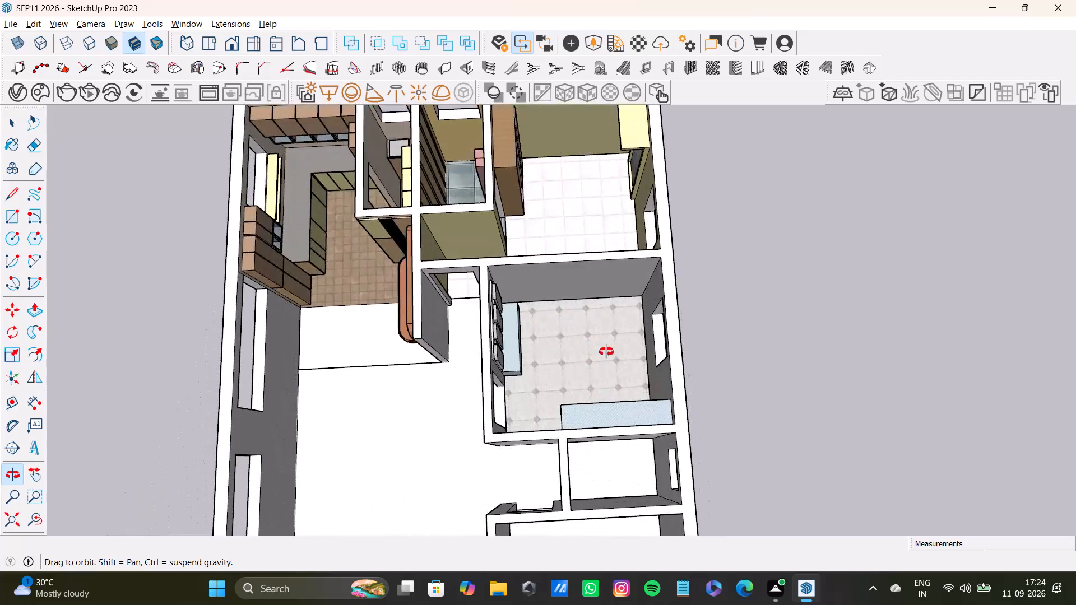
pyautogui.moveTo(606, 352); pyautogui.dragTo(814, 341, button='middle')
pyautogui.scroll(5, 596, 311)
pyautogui.moveTo(597, 311); pyautogui.dragTo(824, 334, button='middle')
pyautogui.moveTo(586, 331); pyautogui.dragTo(622, 300, button='middle')
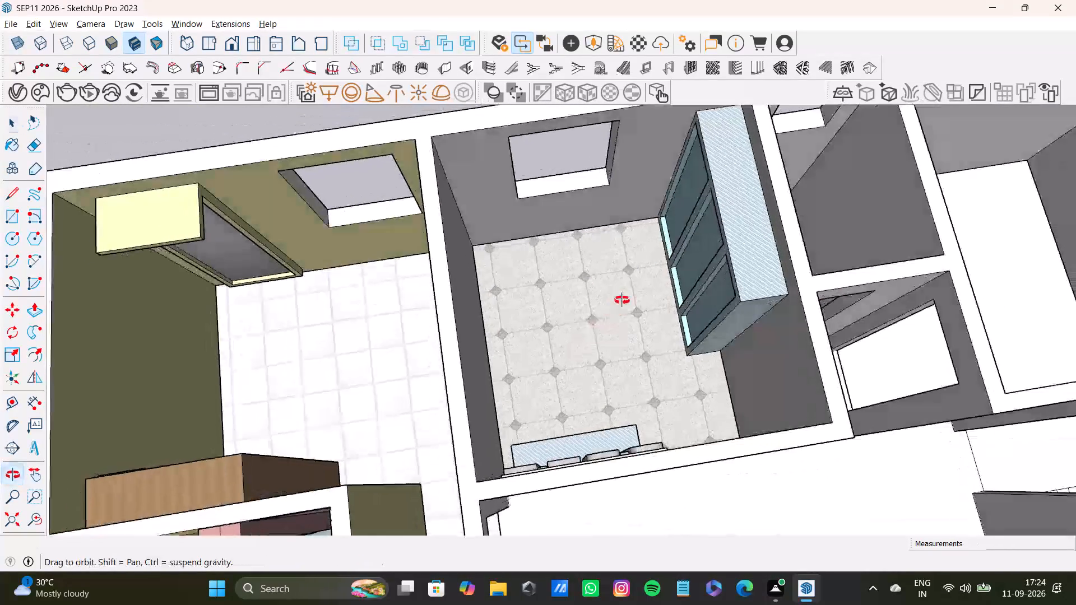
pyautogui.moveTo(622, 300); pyautogui.dragTo(550, 265, button='middle')
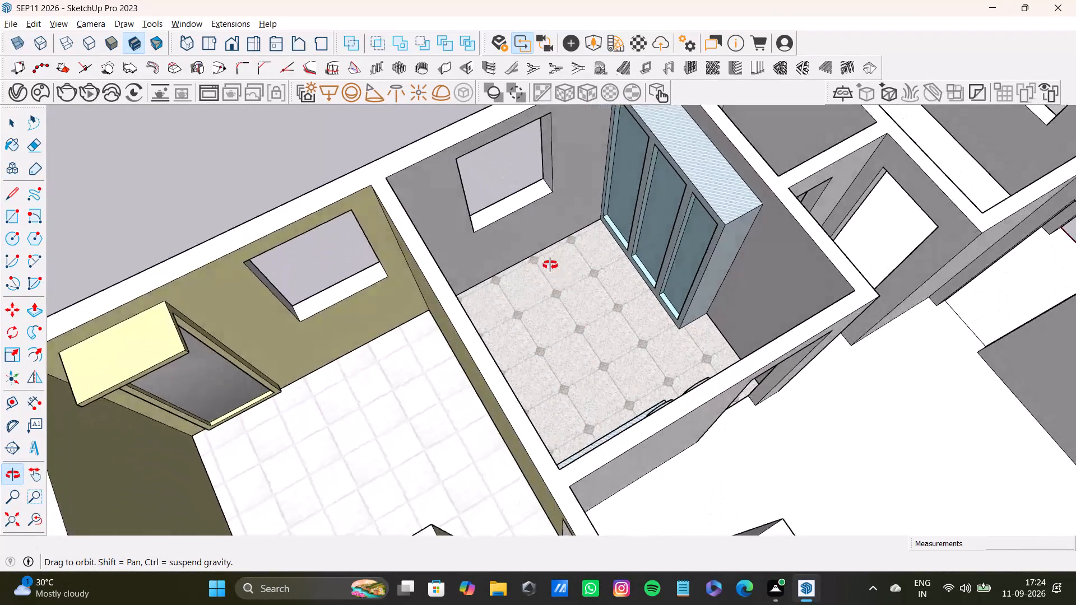
# Examine the terrazzo-floored room and its neighbouring rooms from several angles, ending on the plain wall beside the headboard panels.
pyautogui.moveTo(550, 265); pyautogui.dragTo(361, 210, button='middle')
pyautogui.scroll(-4, 595, 304)
pyautogui.keyDown('shift'); pyautogui.moveTo(625, 315); pyautogui.dragTo(624, 383, button='middle'); pyautogui.keyUp('shift')
pyautogui.moveTo(606, 361); pyautogui.dragTo(536, 267, button='middle')
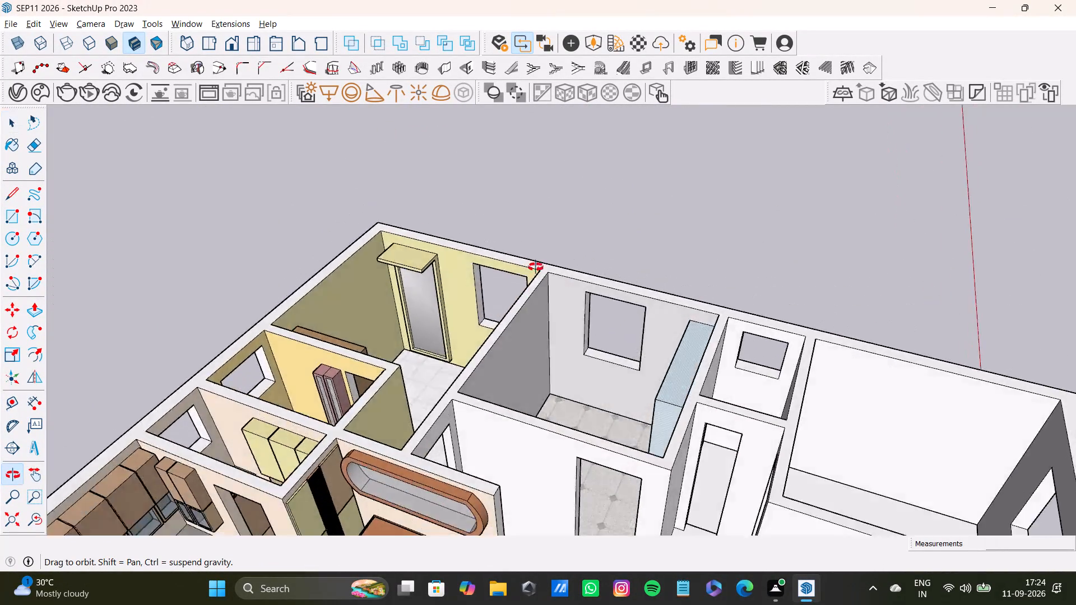
pyautogui.moveTo(536, 267); pyautogui.dragTo(327, 318, button='middle')
pyautogui.keyDown('shift'); pyautogui.scroll(1, 447, 320); pyautogui.keyUp('shift')
pyautogui.keyDown('shift'); pyautogui.scroll(6, 479, 283); pyautogui.keyUp('shift')
pyautogui.keyDown('shift'); pyautogui.moveTo(535, 388); pyautogui.dragTo(446, 348, button='middle'); pyautogui.keyUp('shift')
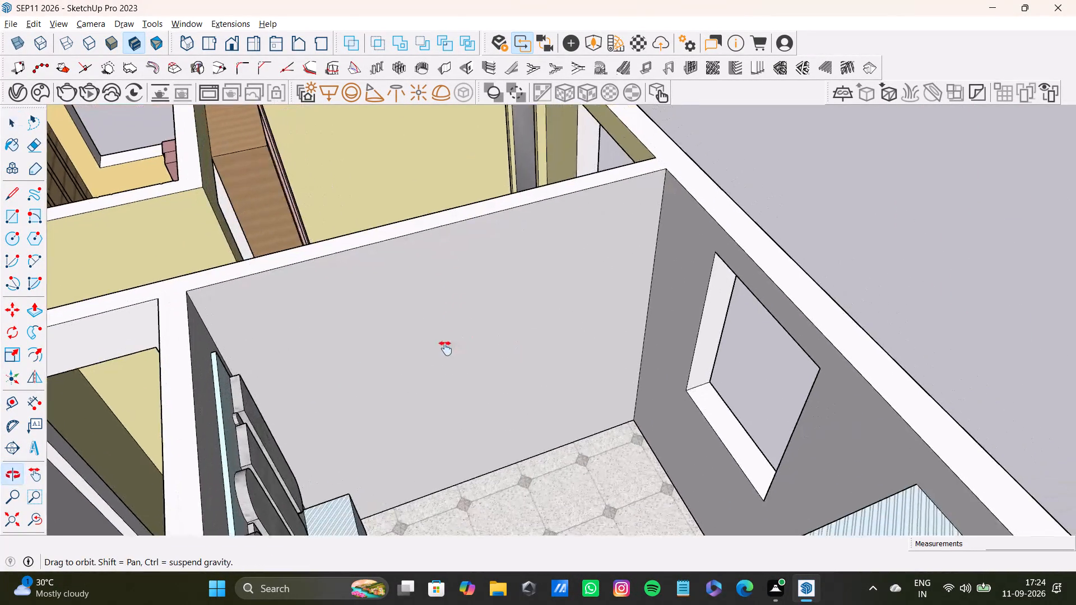
pyautogui.keyDown('shift'); pyautogui.moveTo(446, 348); pyautogui.dragTo(445, 346, button='middle'); pyautogui.keyUp('shift')
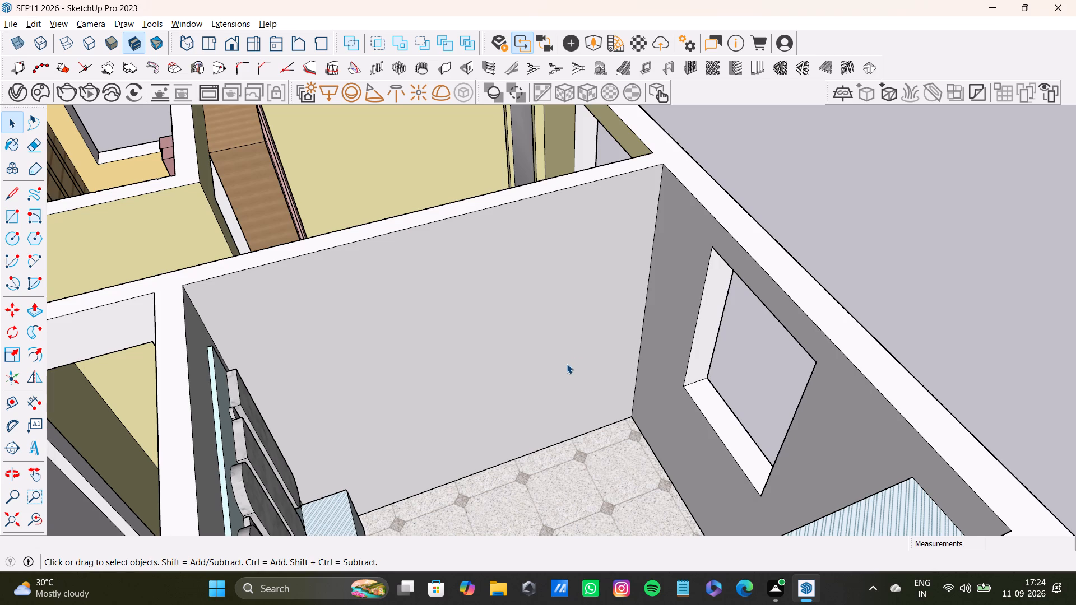
# Place a vertical guide on the plain wall, 1' from its corner with the headboard wall.
pyautogui.scroll(-6, 242, 401)
pyautogui.press('space')
pyautogui.moveTo(365, 370); pyautogui.dragTo(367, 321, button='middle')
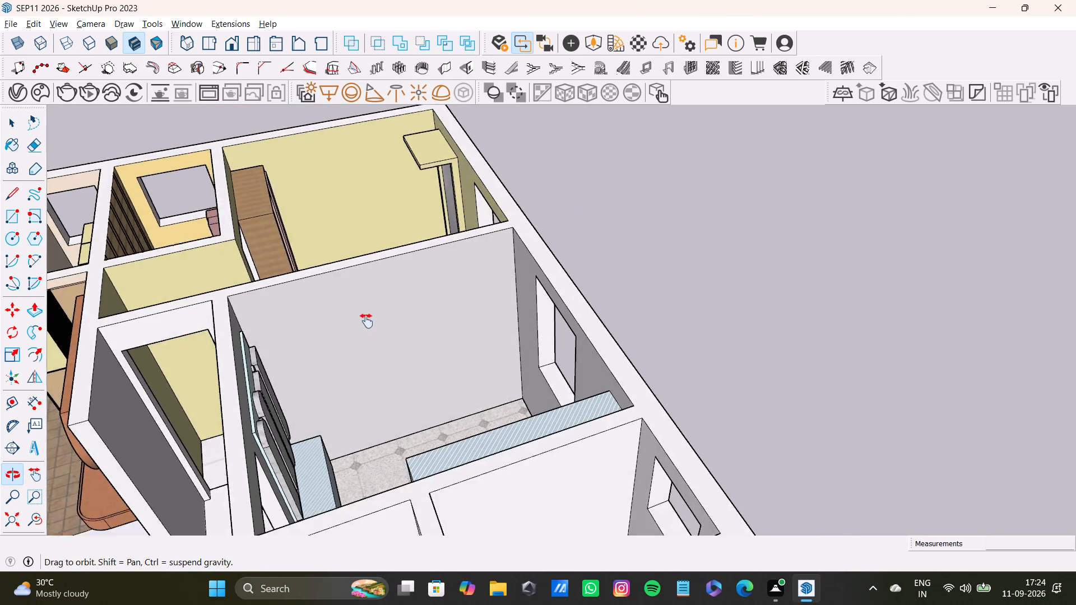
pyautogui.moveTo(367, 321); pyautogui.dragTo(165, 389, button='middle')
pyautogui.scroll(-3, 193, 376)
pyautogui.keyDown('shift'); pyautogui.moveTo(229, 300); pyautogui.dragTo(281, 385, button='middle'); pyautogui.keyUp('shift')
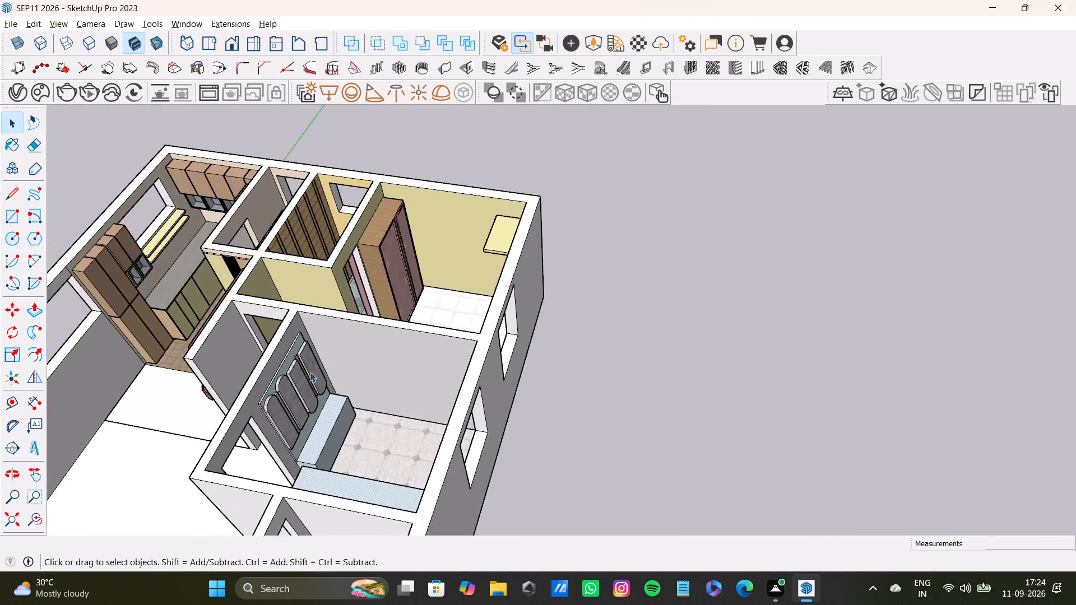
pyautogui.scroll(11, 315, 367)
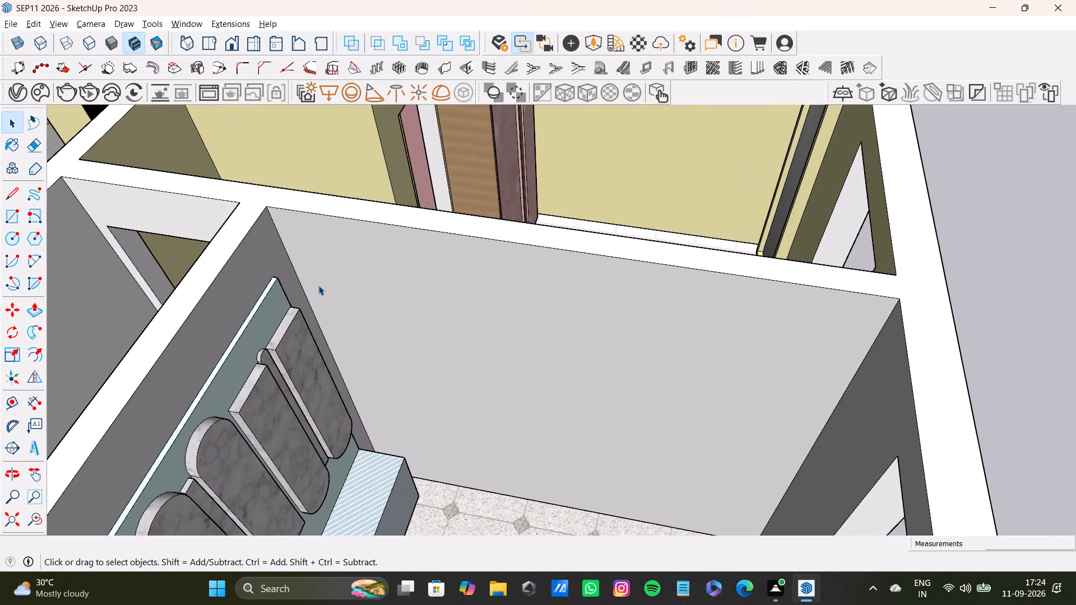
pyautogui.press('t')
pyautogui.click(319, 320)
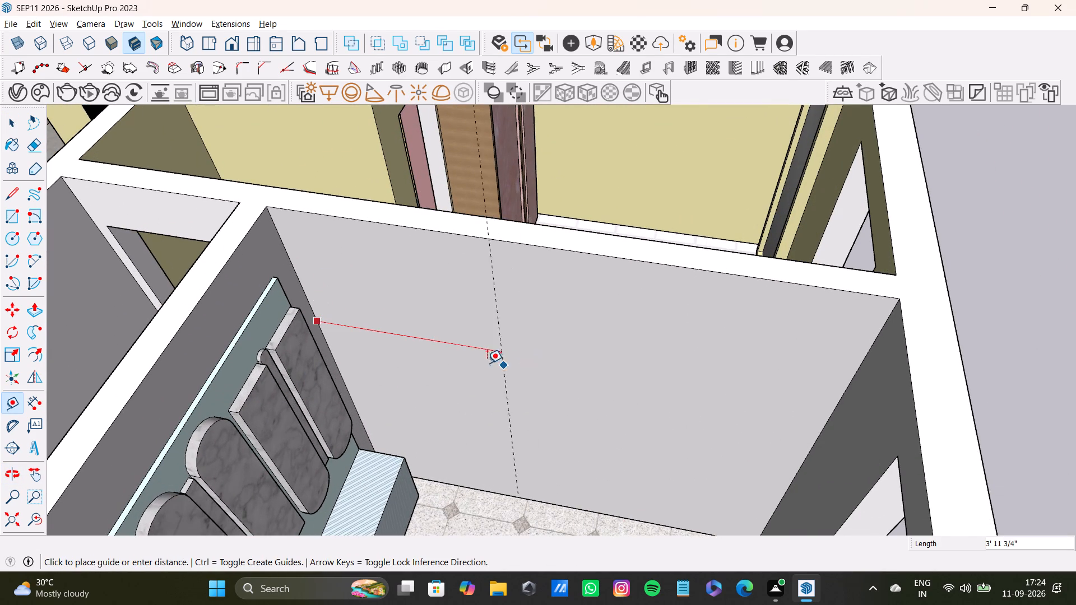
pyautogui.write("1'")
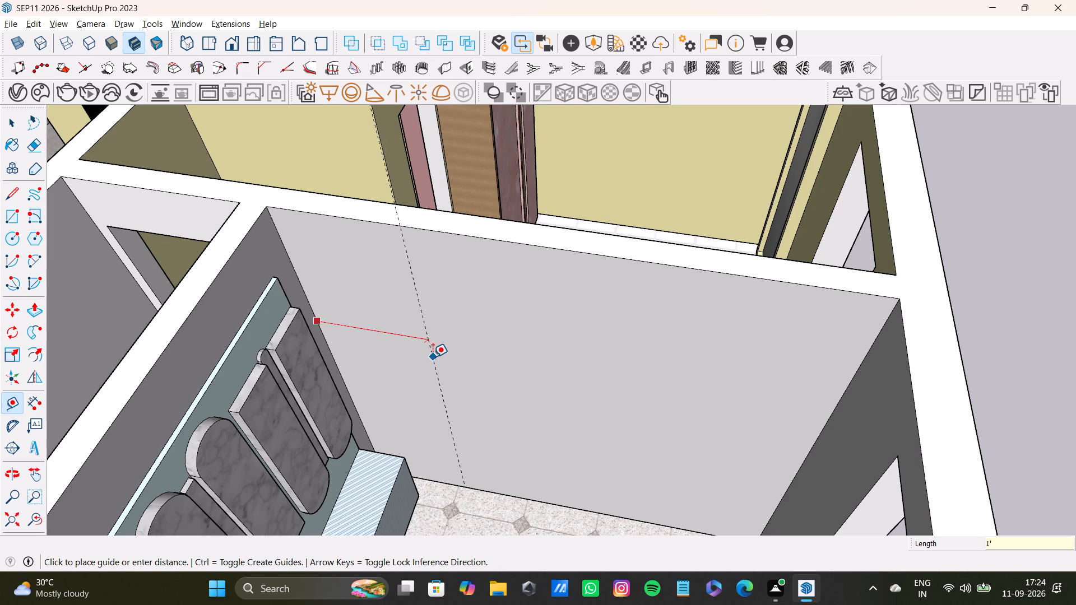
pyautogui.press('Return')
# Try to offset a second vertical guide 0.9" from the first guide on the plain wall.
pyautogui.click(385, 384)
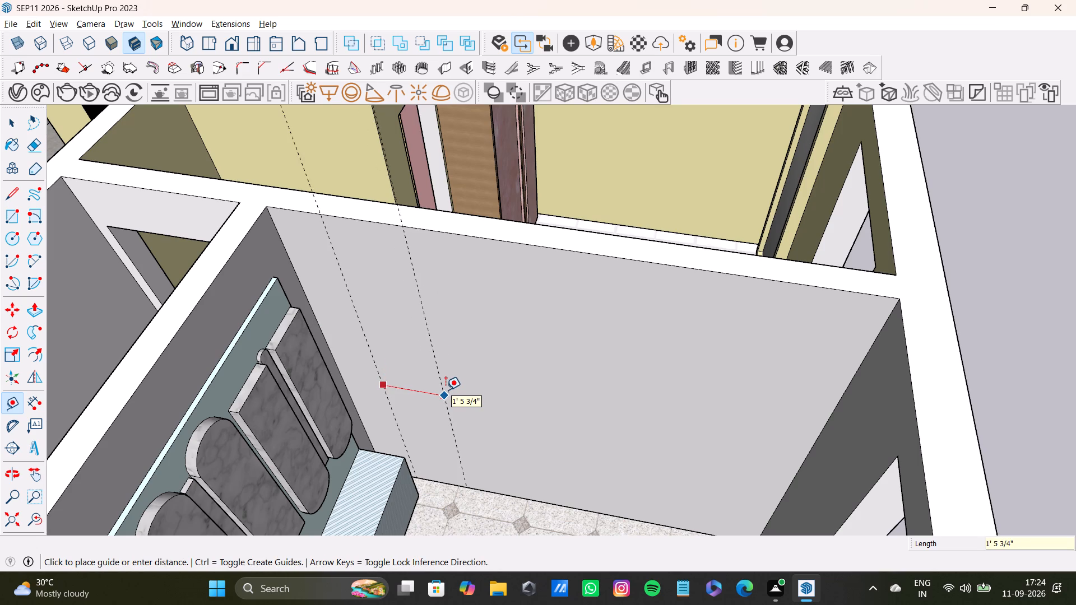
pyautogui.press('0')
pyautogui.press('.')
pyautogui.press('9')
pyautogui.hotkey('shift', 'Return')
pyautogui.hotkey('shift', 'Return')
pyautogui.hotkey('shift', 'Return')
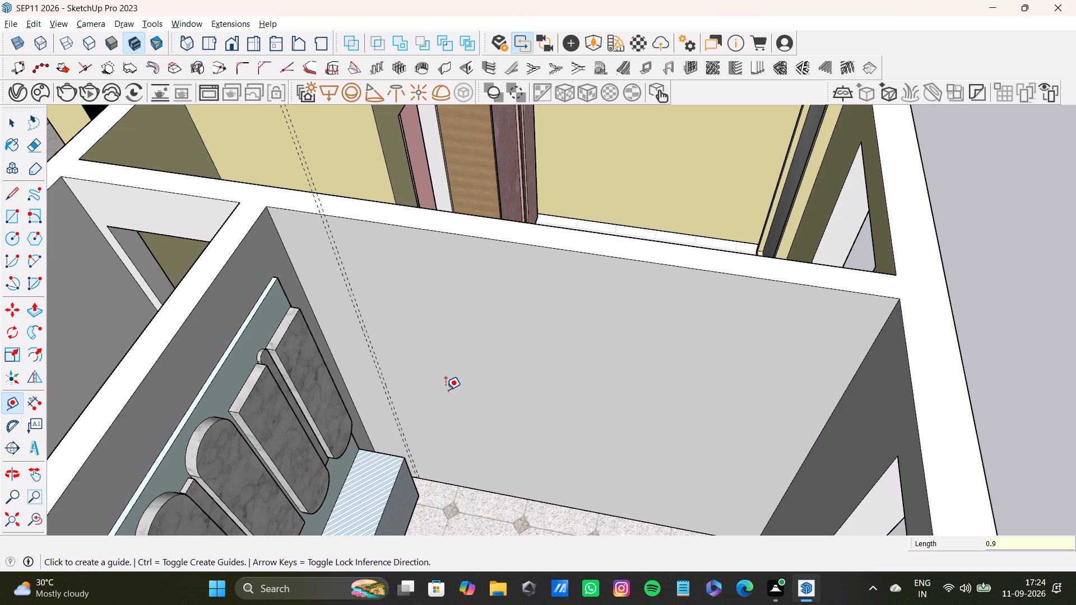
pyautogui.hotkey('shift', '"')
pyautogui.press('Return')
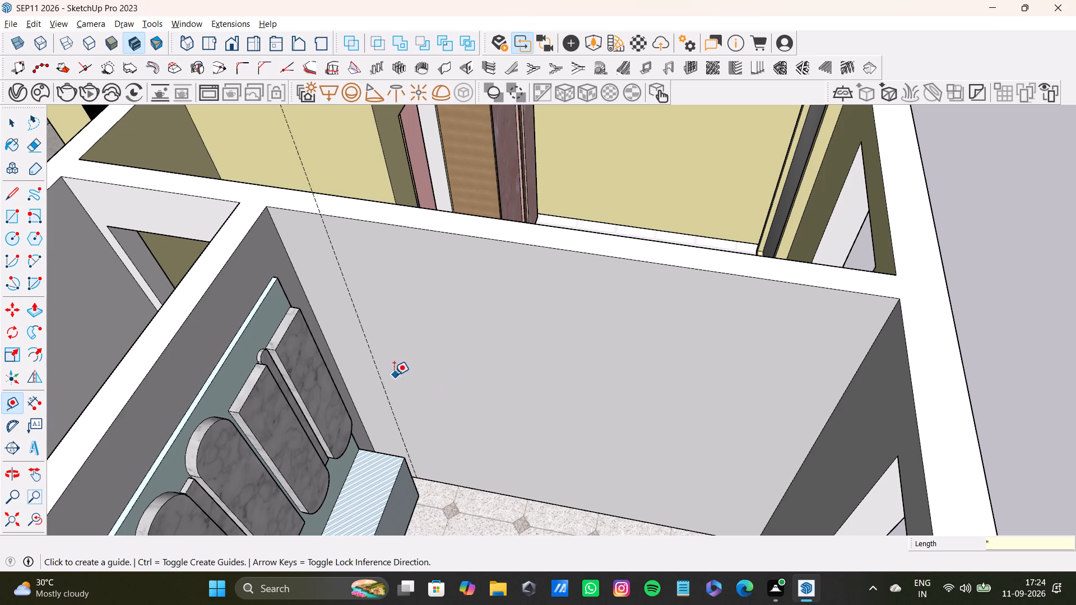
# Offset a second vertical guide 0.9" from the first guide, away from the headboard corner.
pyautogui.scroll(3, 372, 357)
pyautogui.moveTo(376, 371); pyautogui.dragTo(381, 373)
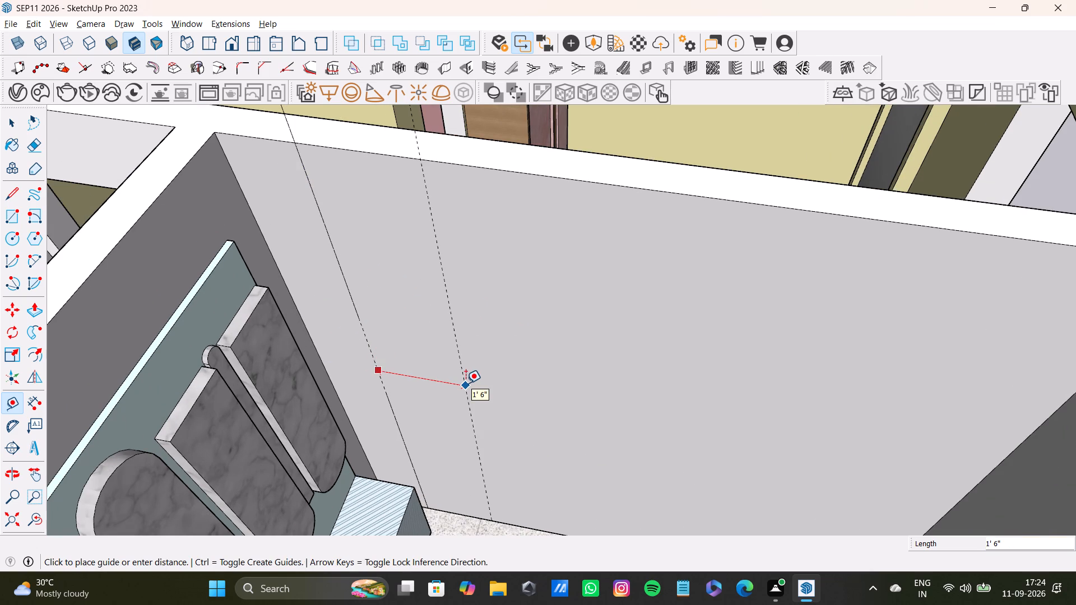
pyautogui.write('0.9"')
pyautogui.press('Return')
# Add a second pair of vertical guides on the plain wall, 1' beyond the first pair and spaced 0.9" apart.
pyautogui.scroll(3, 375, 159)
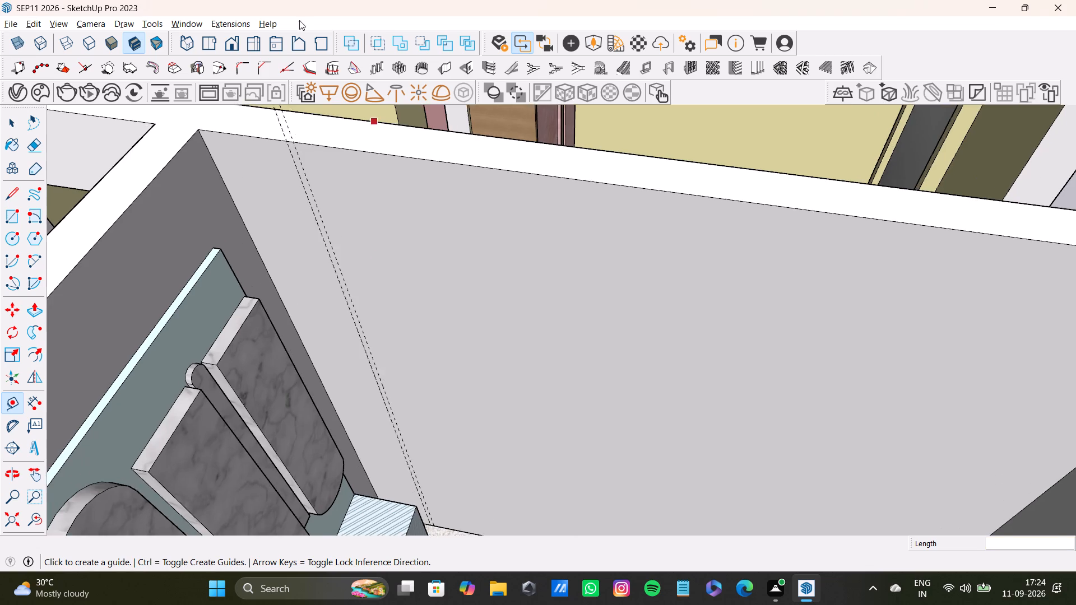
pyautogui.scroll(7, 299, 20)
pyautogui.moveTo(364, 212); pyautogui.dragTo(430, 190, button='middle')
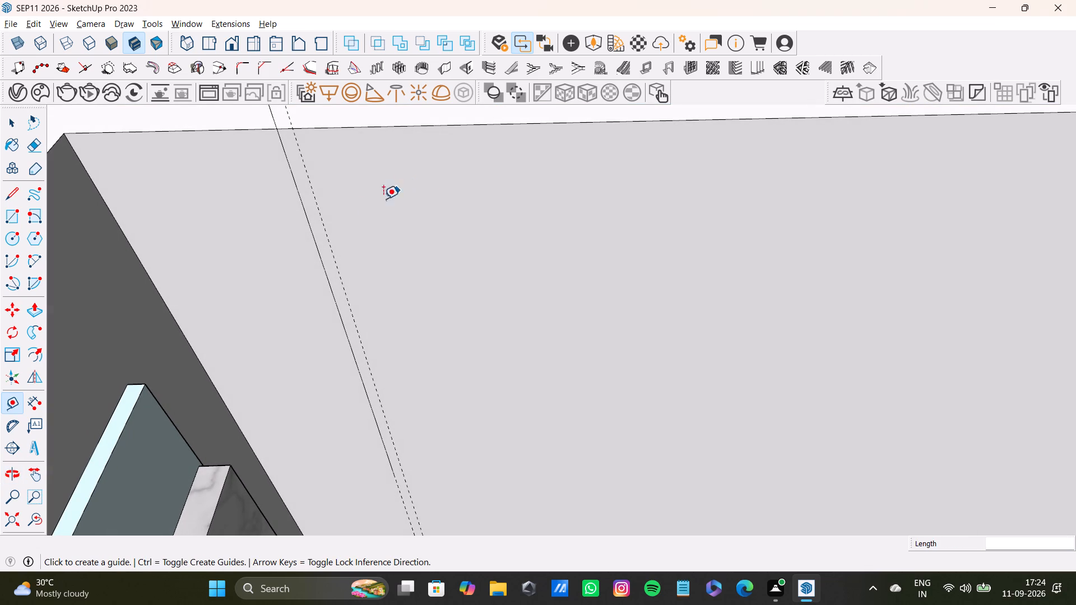
pyautogui.scroll(-11, 338, 311)
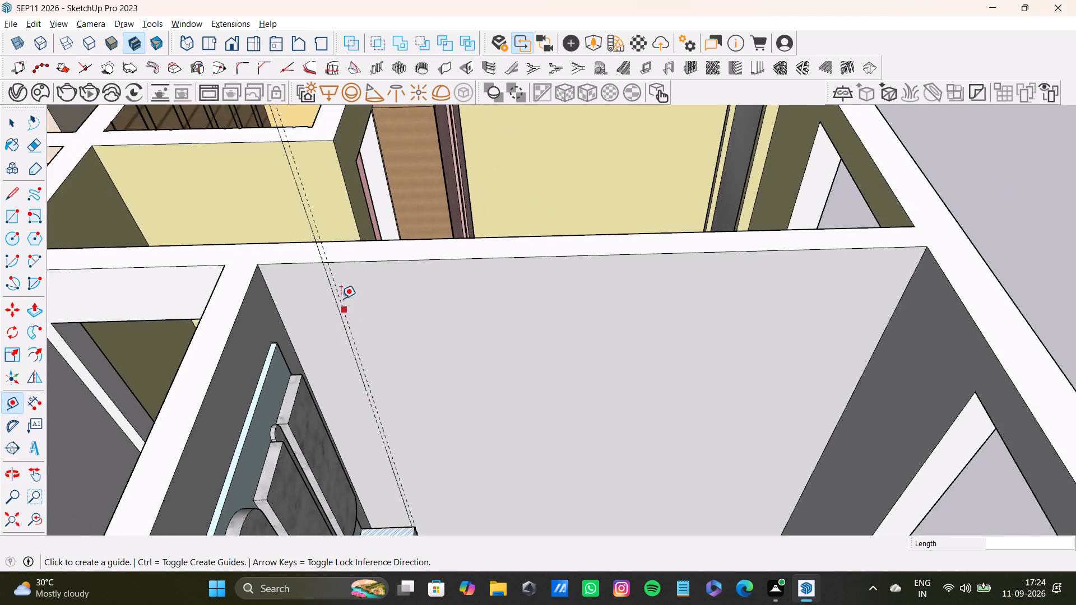
pyautogui.scroll(7, 341, 297)
pyautogui.moveTo(342, 302); pyautogui.dragTo(351, 304)
pyautogui.scroll(-5, 527, 303)
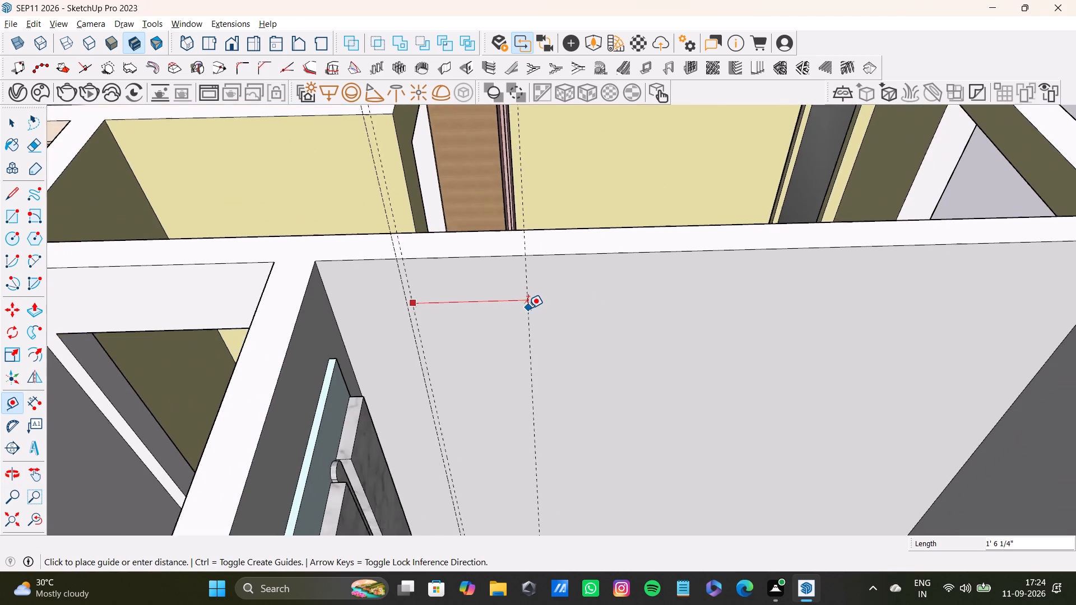
pyautogui.scroll(-1, 528, 308)
pyautogui.moveTo(528, 310); pyautogui.dragTo(483, 334, button='middle')
pyautogui.write("1'")
pyautogui.press('Return')
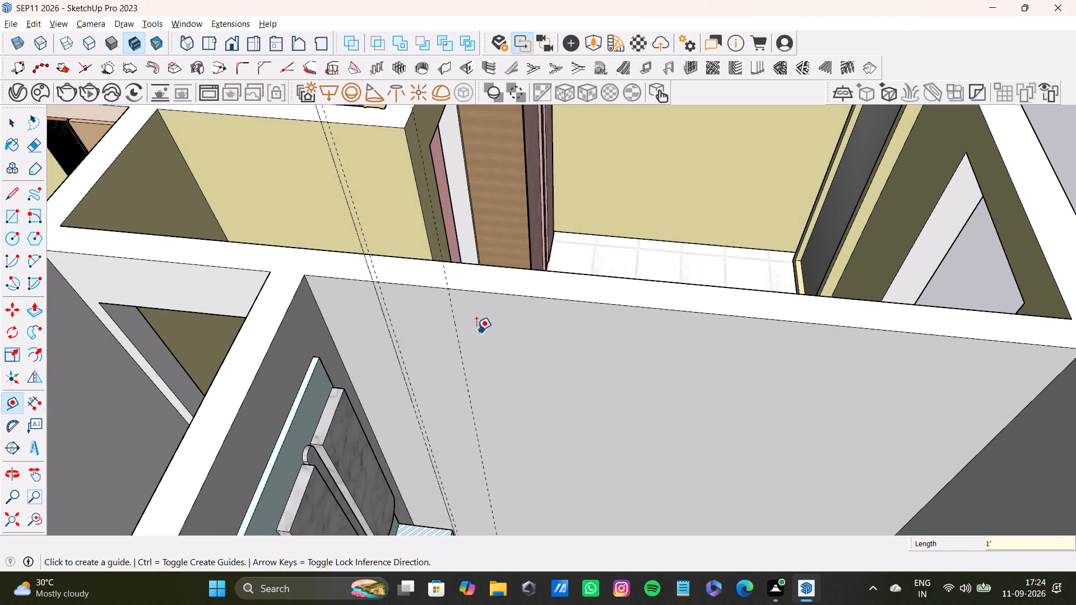
pyautogui.click(465, 370)
pyautogui.write('0.')
pyautogui.press('9')
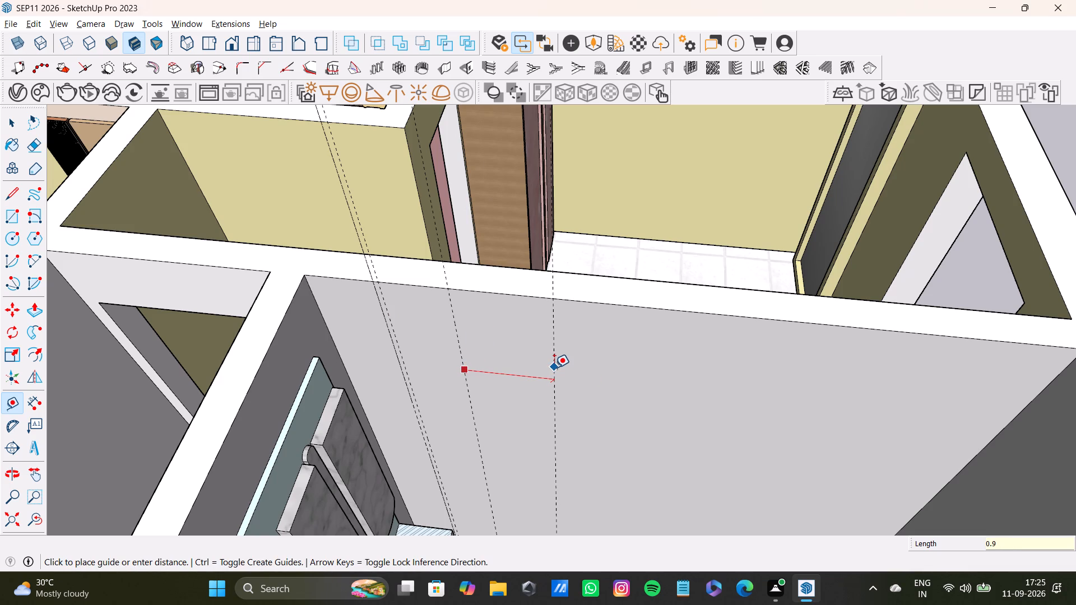
pyautogui.hotkey('shift', '"')
pyautogui.press('Return')
# Add a third pair of vertical guides on the plain wall, 1' beyond the second pair and spaced 0.9" apart.
pyautogui.scroll(6, 472, 389)
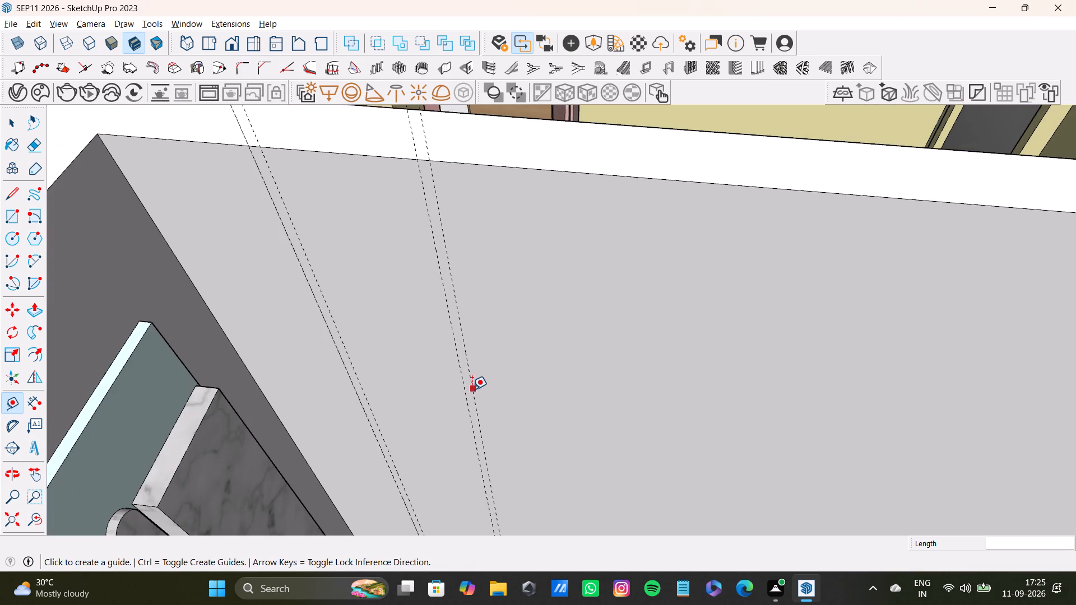
pyautogui.click(472, 389)
pyautogui.scroll(-3, 656, 407)
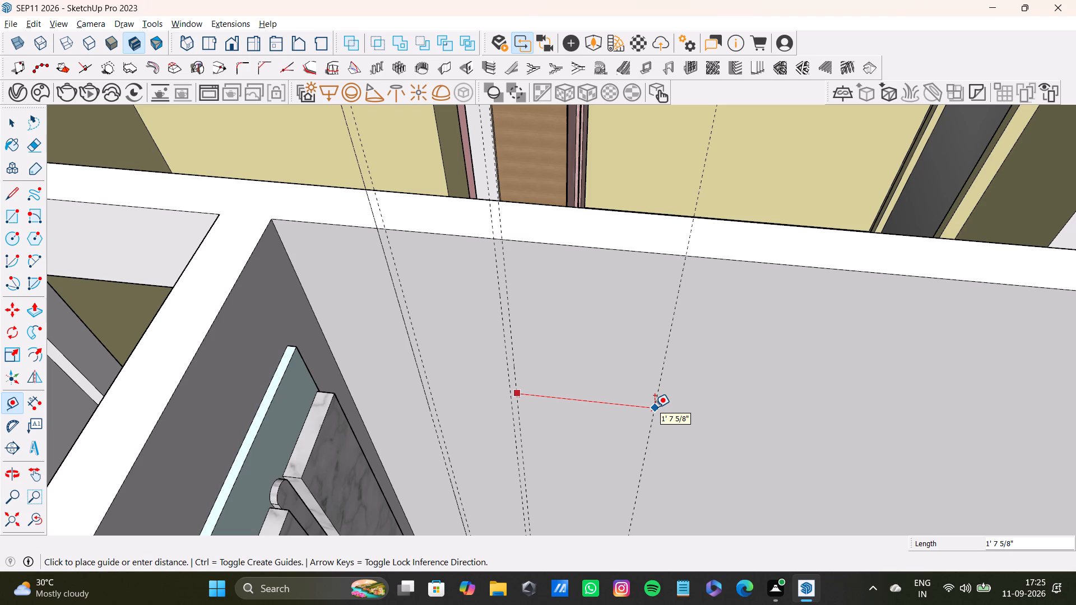
pyautogui.moveTo(622, 375); pyautogui.dragTo(573, 300, button='middle')
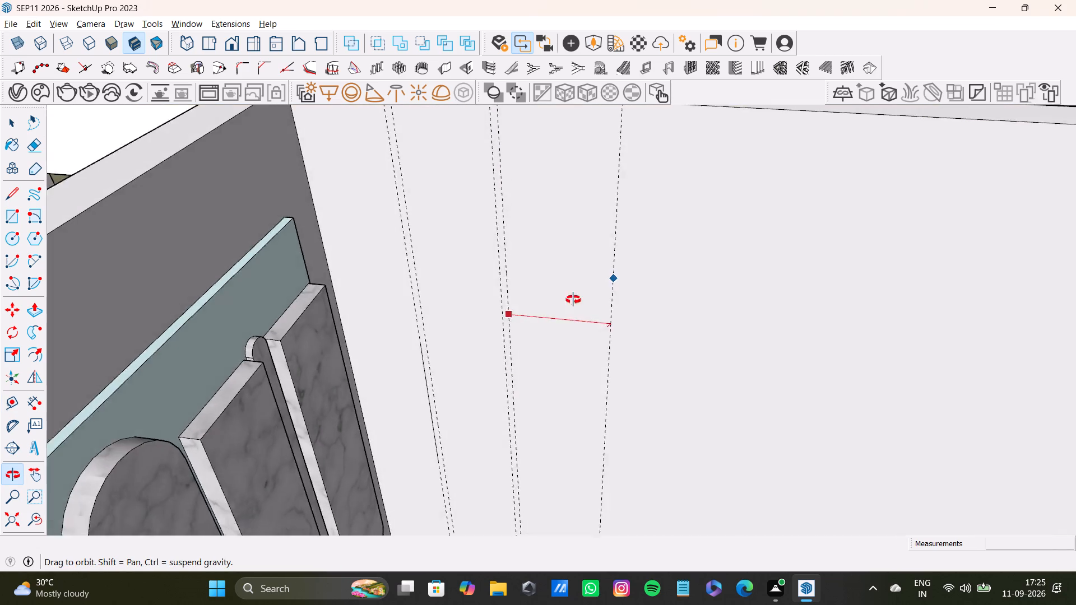
pyautogui.moveTo(573, 300); pyautogui.dragTo(546, 418, button='middle')
pyautogui.moveTo(546, 418); pyautogui.dragTo(548, 392, button='middle')
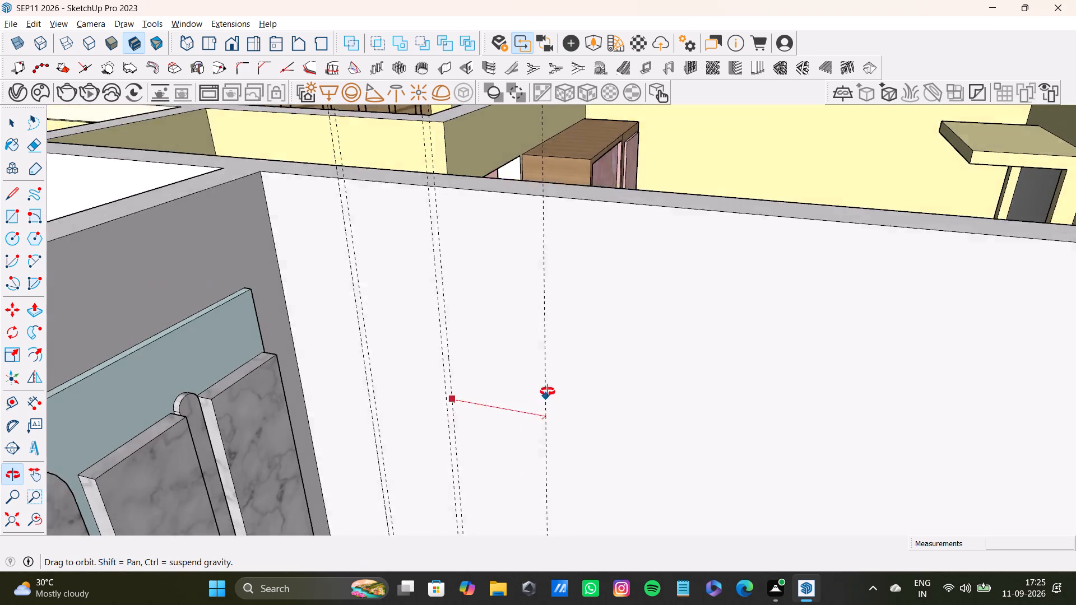
pyautogui.moveTo(548, 392); pyautogui.dragTo(562, 374, button='middle')
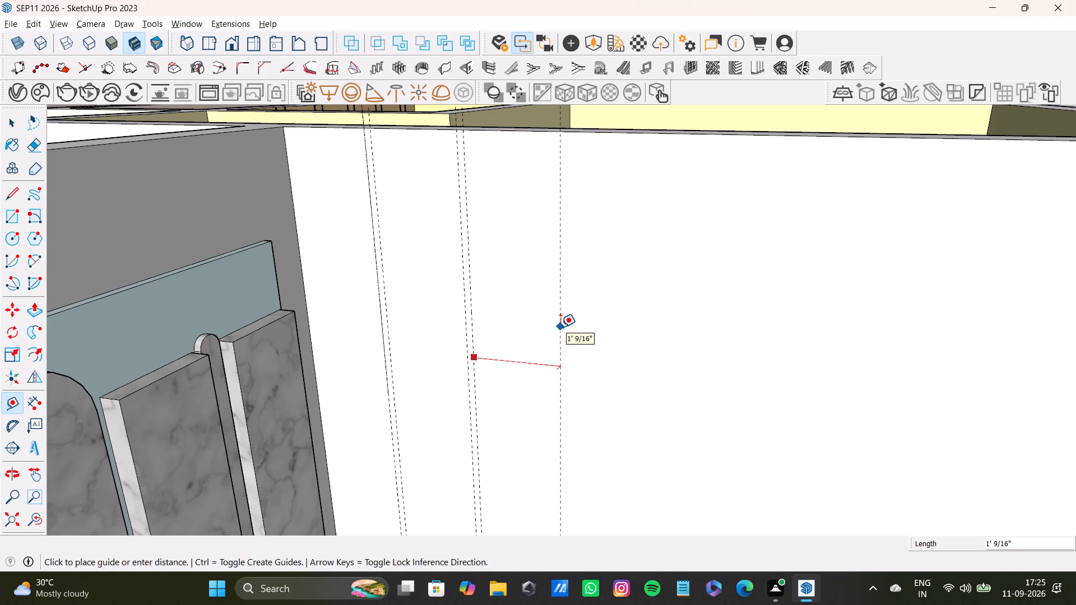
pyautogui.scroll(-3, 561, 364)
pyautogui.moveTo(559, 365); pyautogui.dragTo(591, 398, button='middle')
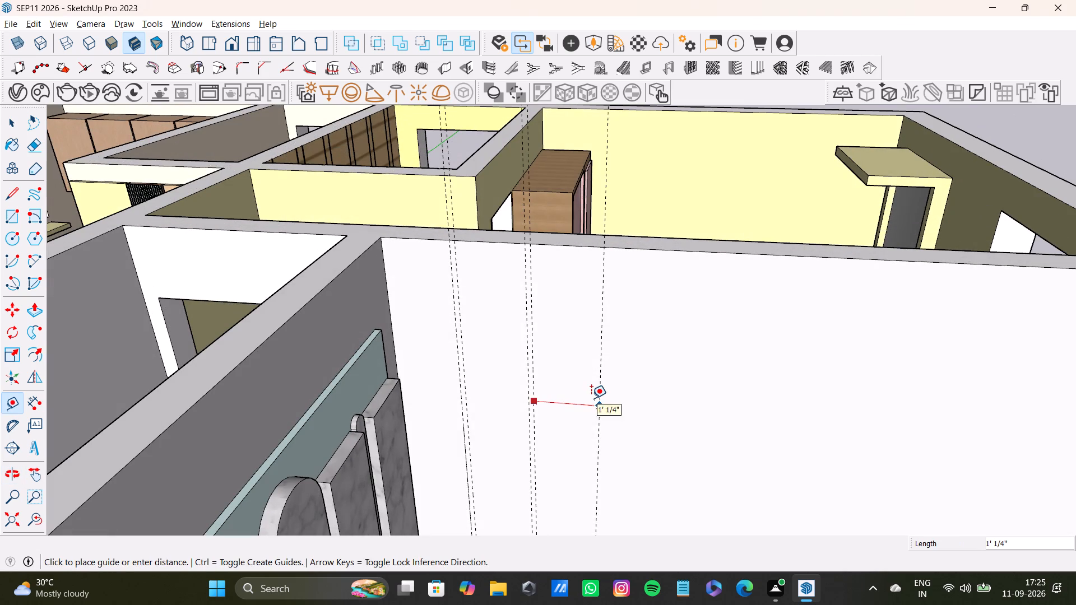
pyautogui.write("1'")
pyautogui.press('Return')
pyautogui.click(597, 413)
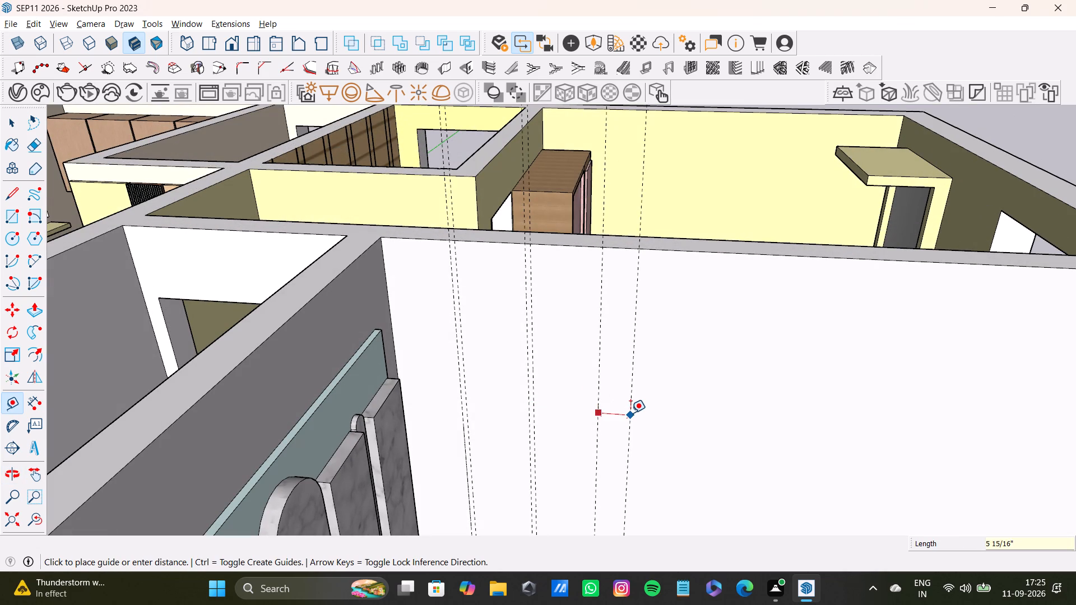
pyautogui.write('0.')
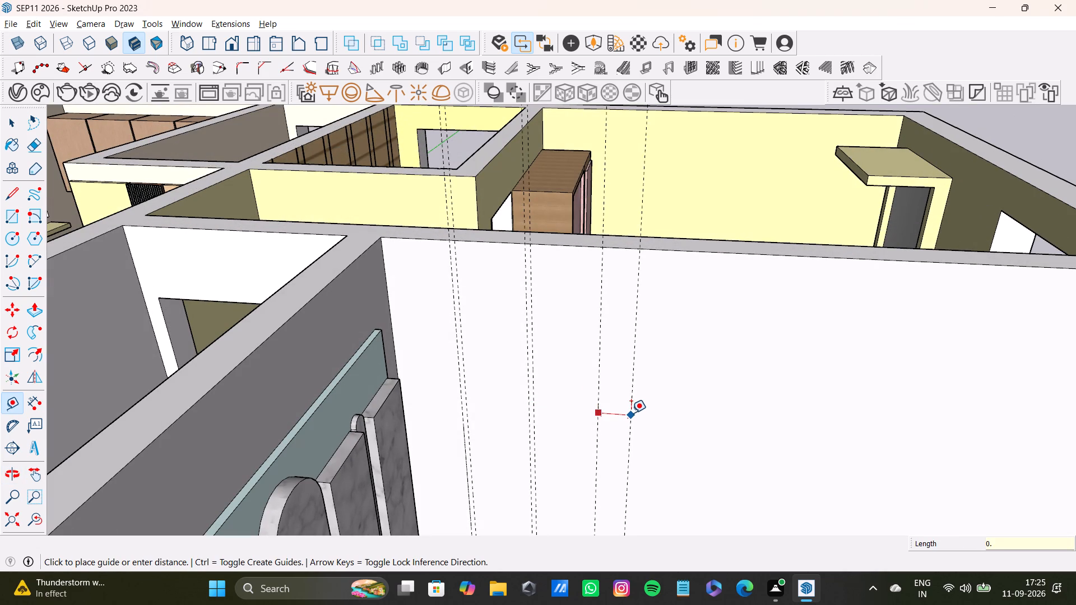
pyautogui.write('9"')
pyautogui.press('Return')
# Add a fourth pair of vertical guides on the plain wall, 1' beyond the third pair and spaced 0.9" apart.
pyautogui.moveTo(605, 432); pyautogui.dragTo(644, 438)
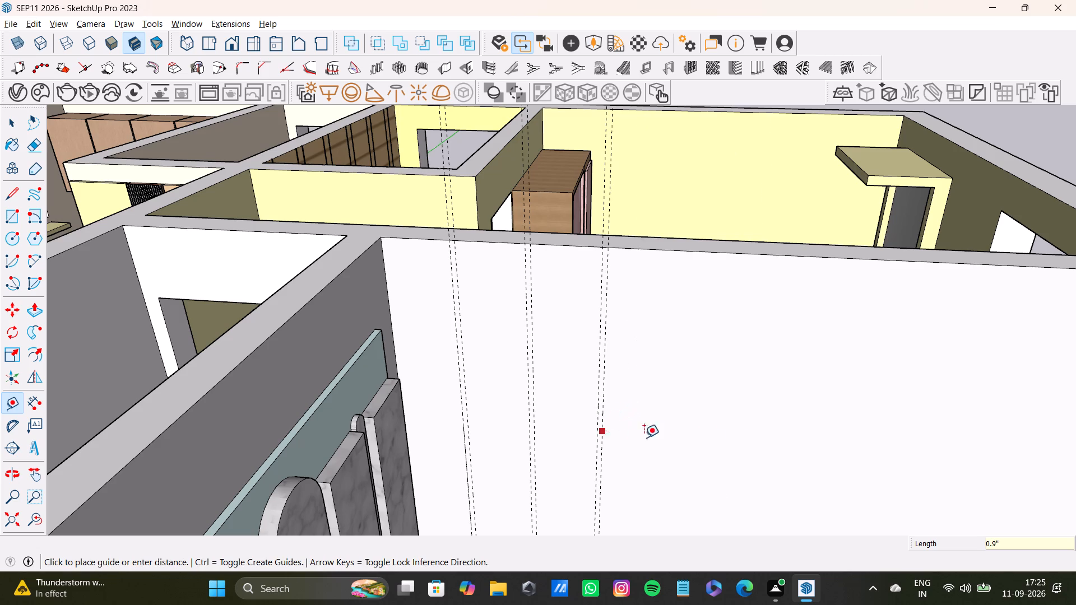
pyautogui.moveTo(644, 438); pyautogui.dragTo(666, 440)
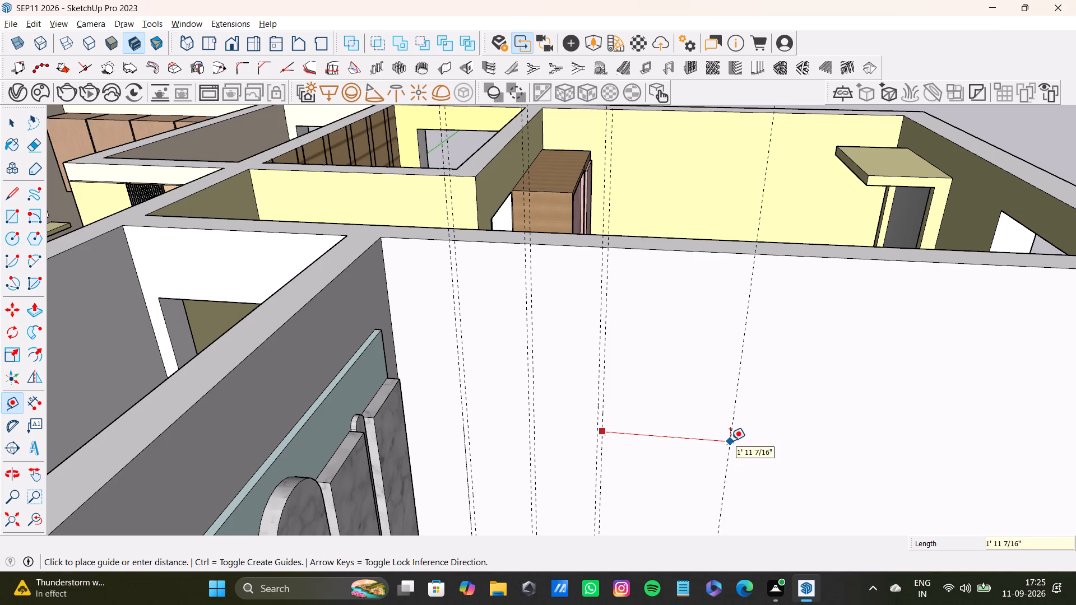
pyautogui.write("1'")
pyautogui.press('Return')
pyautogui.moveTo(668, 454); pyautogui.dragTo(670, 455)
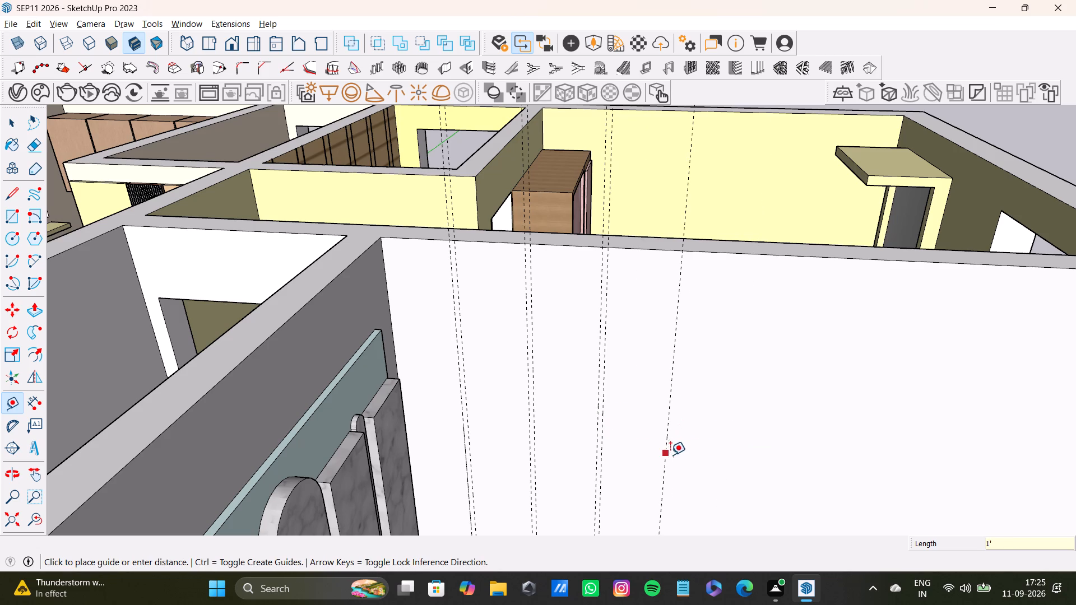
pyautogui.moveTo(670, 455); pyautogui.dragTo(678, 455)
pyautogui.press('0')
pyautogui.press('.')
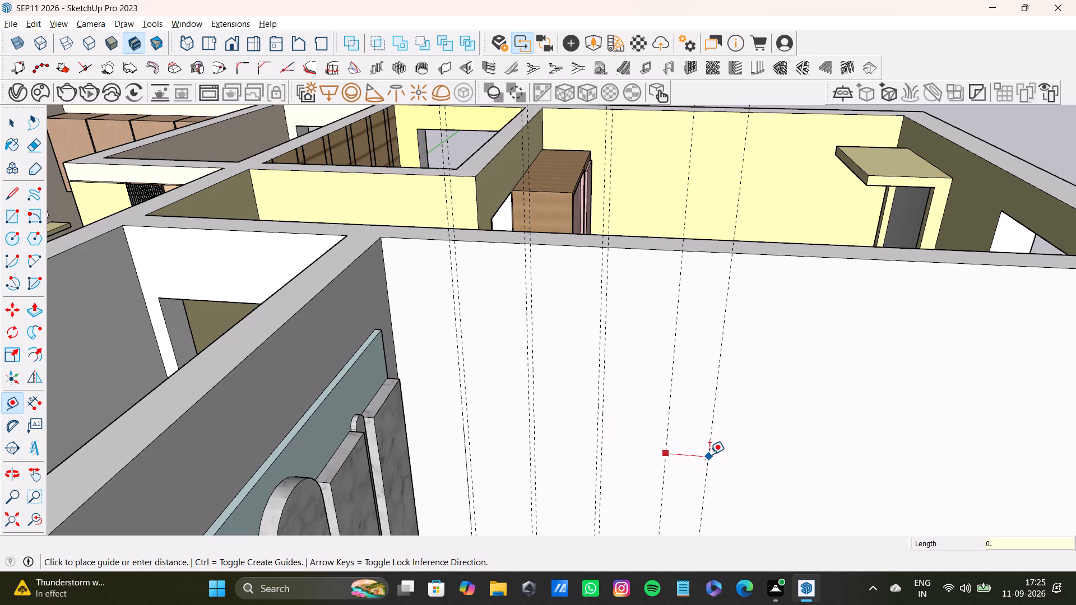
pyautogui.write('9"')
pyautogui.press('Return')
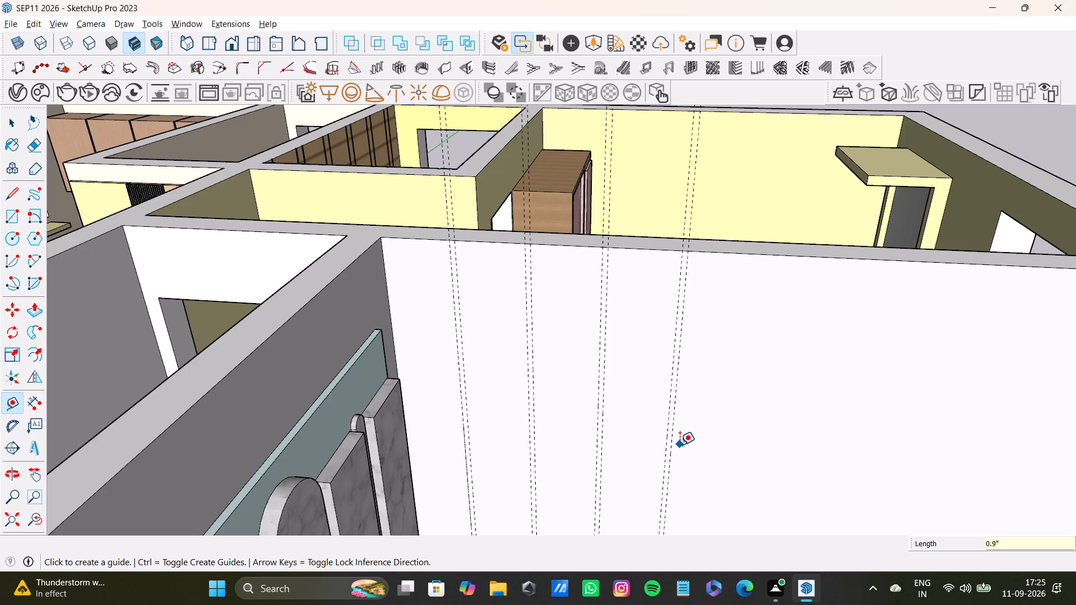
# Add a fifth pair of vertical guides on the plain wall, 1' beyond the fourth pair and spaced 0.9" apart.
pyautogui.moveTo(673, 456); pyautogui.dragTo(679, 457)
pyautogui.write("1'")
pyautogui.press('Return')
pyautogui.moveTo(736, 469); pyautogui.dragTo(754, 473)
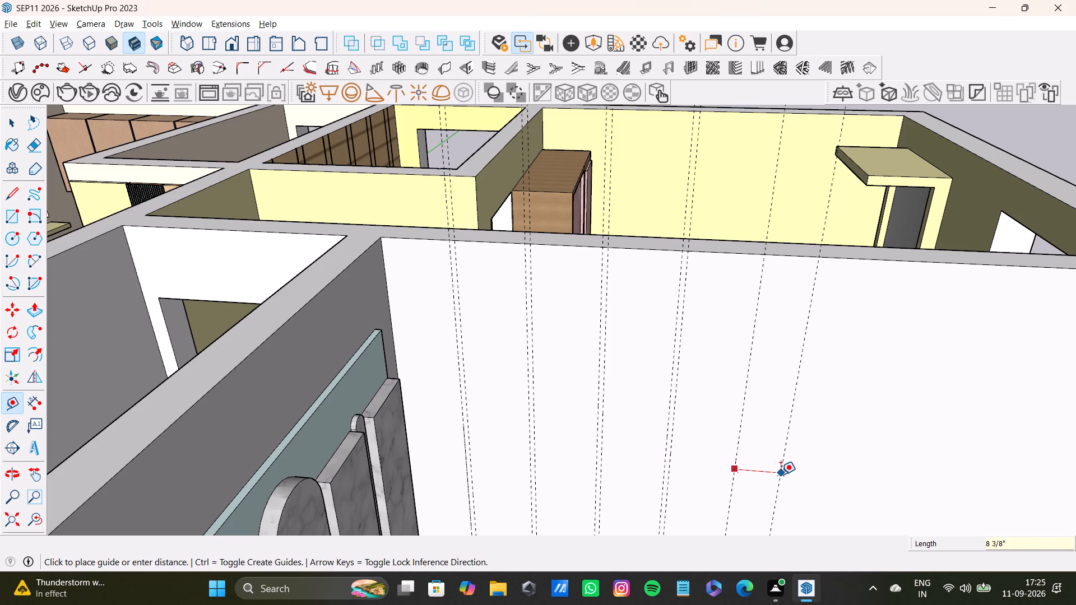
pyautogui.write('0.')
pyautogui.press('9')
pyautogui.hotkey('shift', '"')
pyautogui.press('Return')
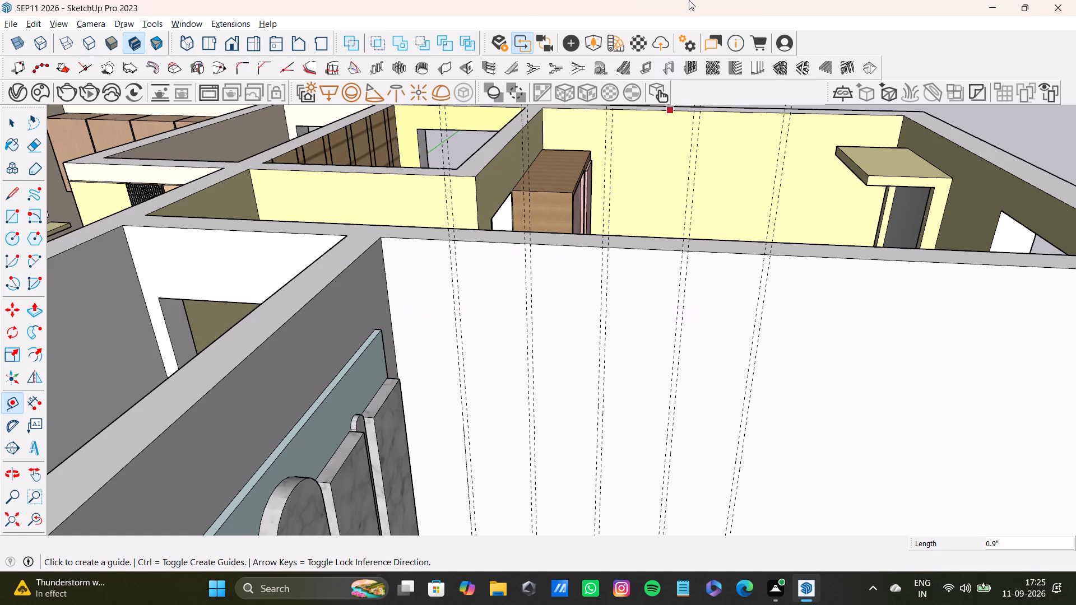
# Add a sixth pair of vertical guides on the plain wall, 1' beyond the fifth pair and spaced 0.9" apart.
pyautogui.scroll(-5, 486, 401)
pyautogui.keyDown('shift'); pyautogui.moveTo(536, 381); pyautogui.dragTo(458, 362, button='middle'); pyautogui.keyUp('shift')
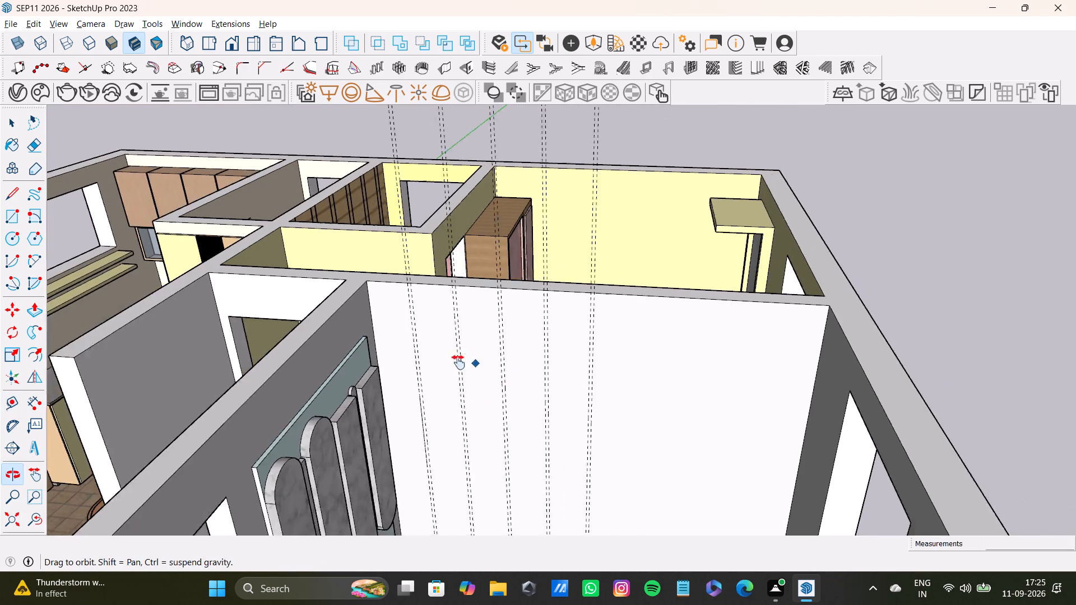
pyautogui.keyDown('shift'); pyautogui.moveTo(458, 362); pyautogui.dragTo(451, 362, button='middle'); pyautogui.keyUp('shift')
pyautogui.scroll(9, 556, 370)
pyautogui.moveTo(569, 411); pyautogui.dragTo(575, 411)
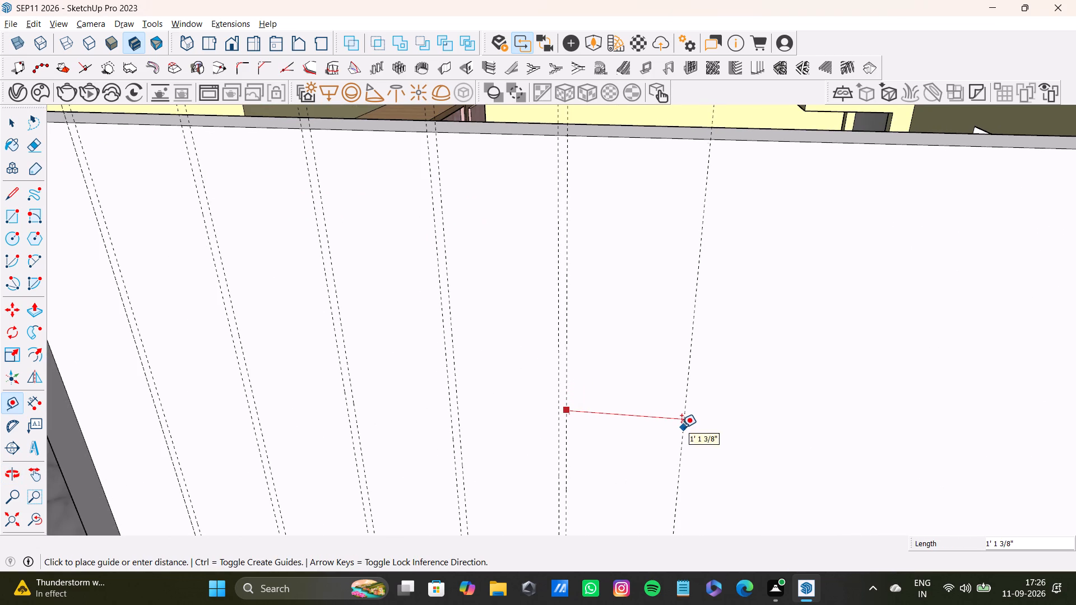
pyautogui.write("1'")
pyautogui.press('Return')
pyautogui.moveTo(667, 444); pyautogui.dragTo(684, 446)
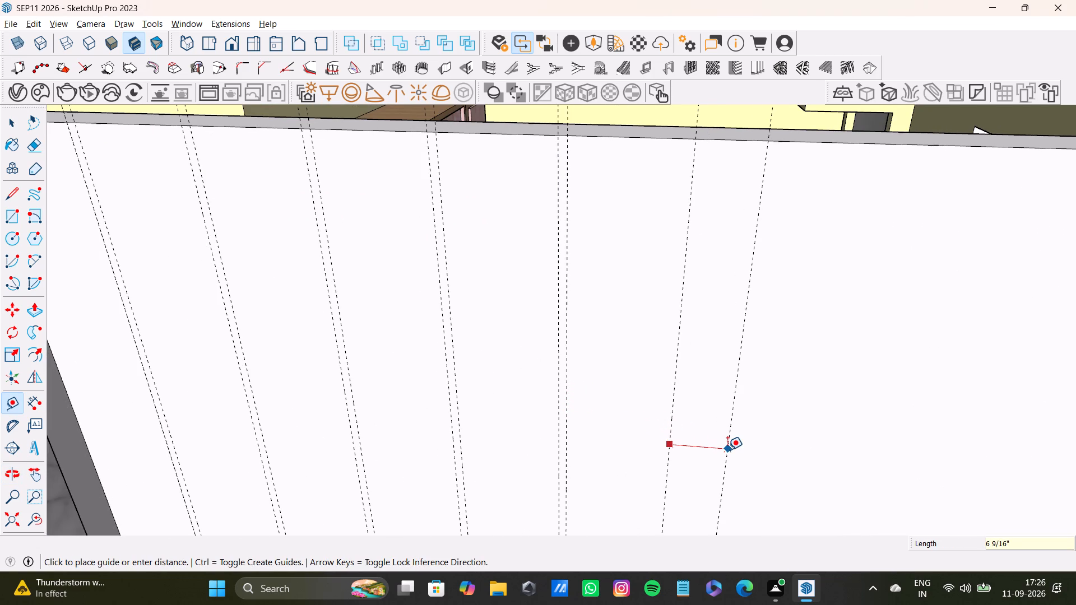
pyautogui.write('0.')
pyautogui.write('9"')
pyautogui.press('Return')
# Start a seventh pair of vertical guides on the plain wall with a guide 1' beyond the sixth pair.
pyautogui.moveTo(676, 468); pyautogui.dragTo(693, 467)
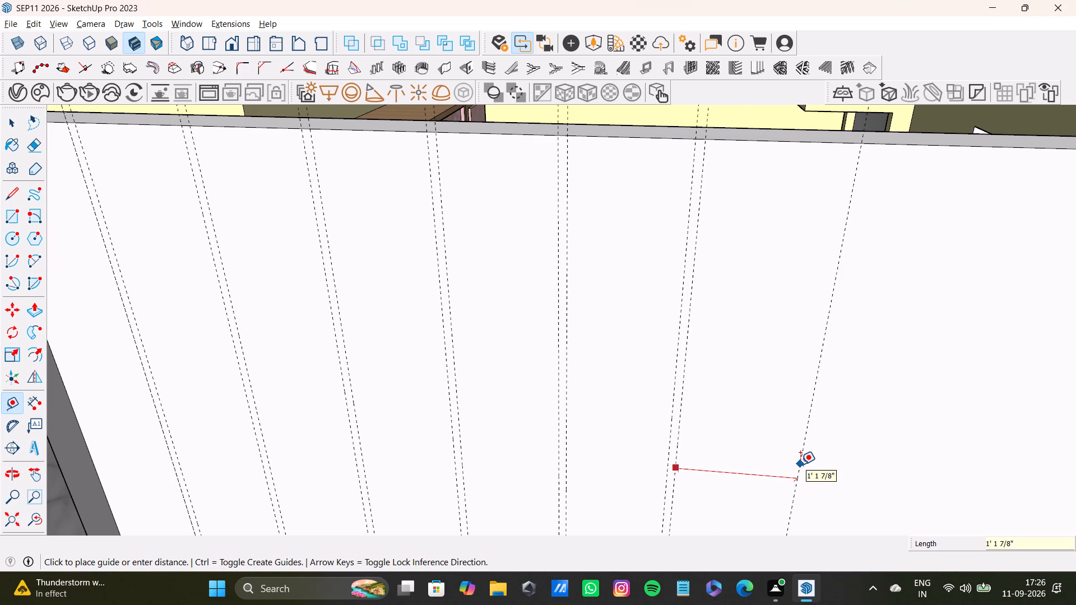
pyautogui.write("1'")
pyautogui.press('Return')
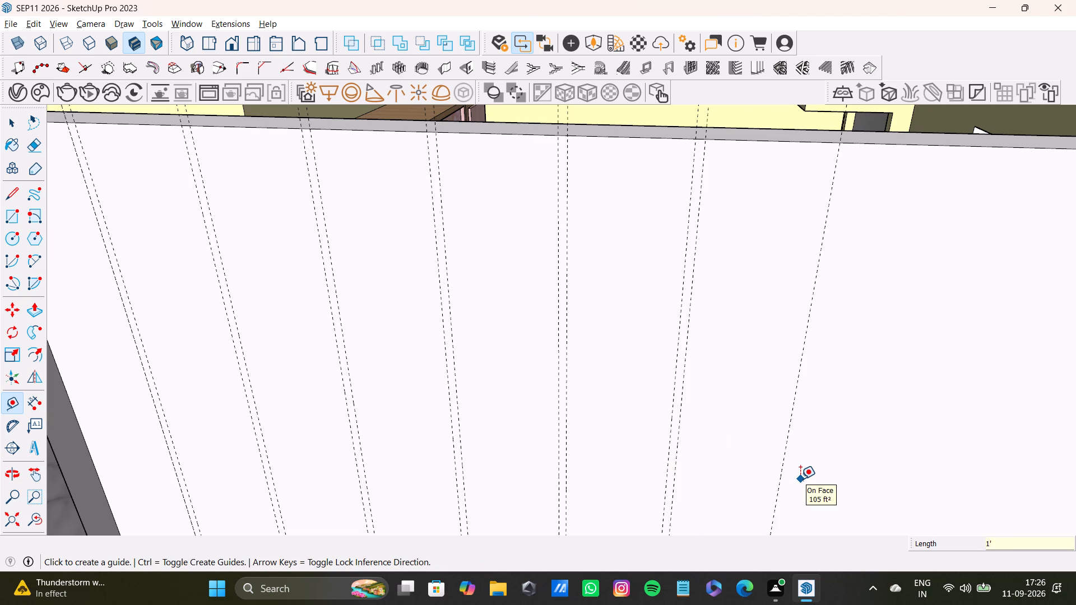
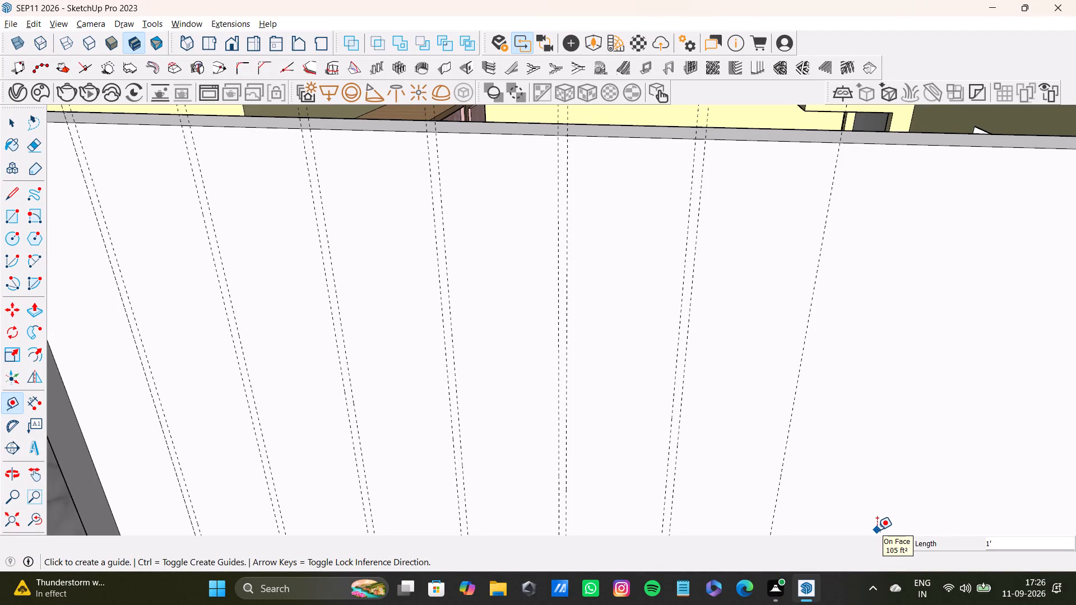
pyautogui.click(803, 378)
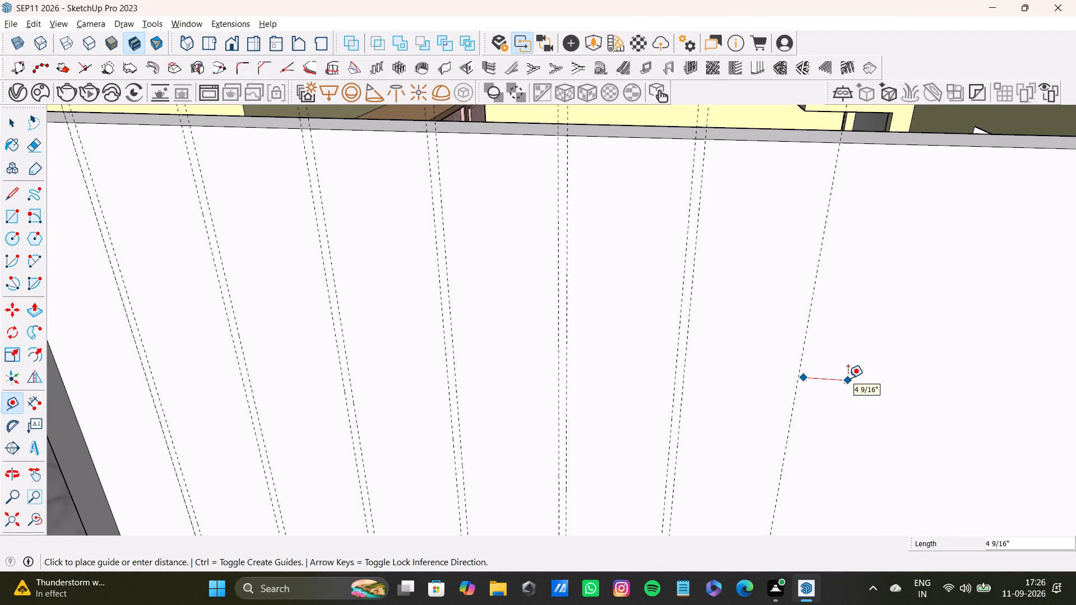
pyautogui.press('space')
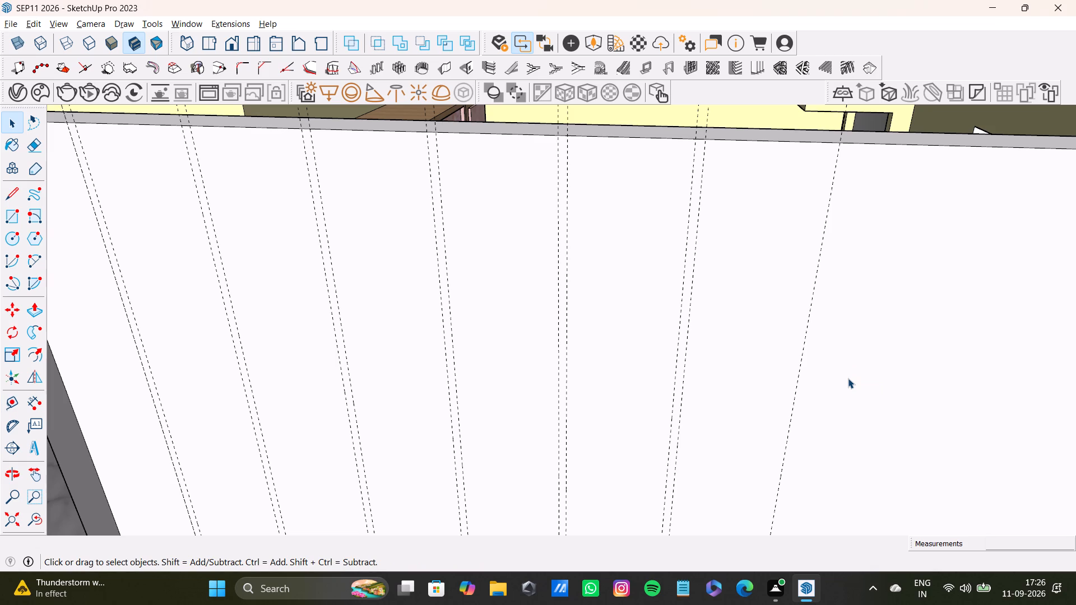
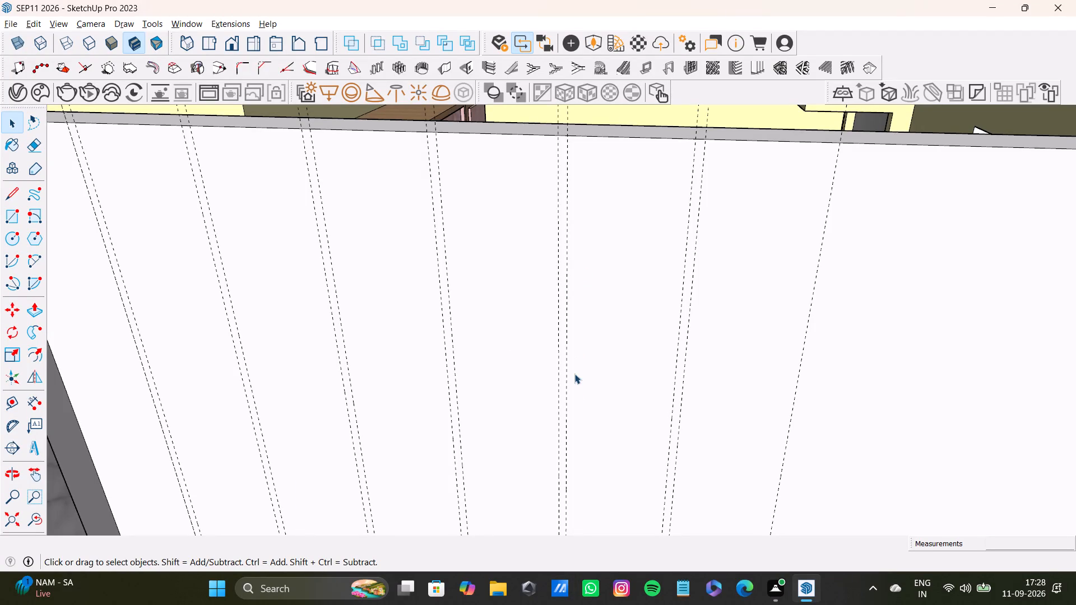
# Add a guide 0.9" from the last single vertical guide on the white wall to complete that pair.
pyautogui.scroll(-6, 576, 401)
pyautogui.keyDown('shift'); pyautogui.moveTo(658, 374); pyautogui.dragTo(565, 373, button='middle'); pyautogui.keyUp('shift')
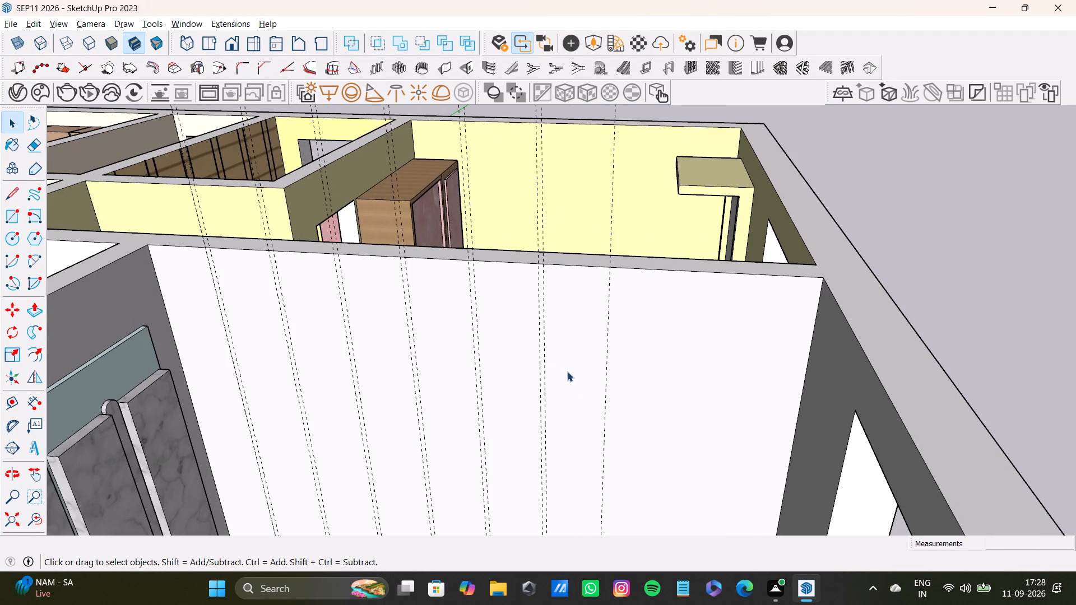
pyautogui.press('t')
pyautogui.scroll(3, 571, 371)
pyautogui.click(622, 388)
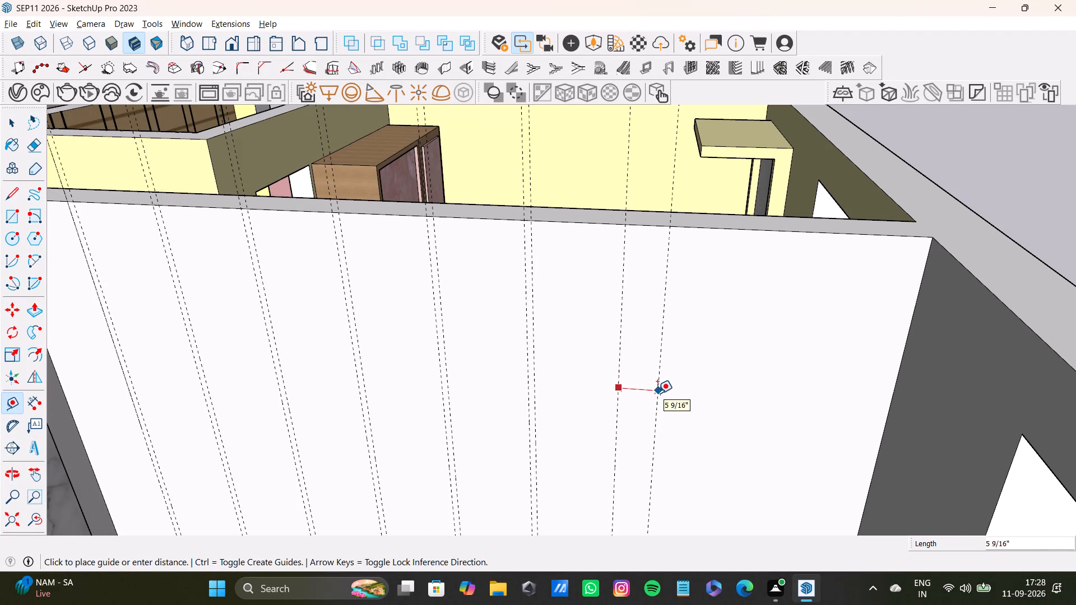
pyautogui.press('0')
pyautogui.press('.')
pyautogui.press('9')
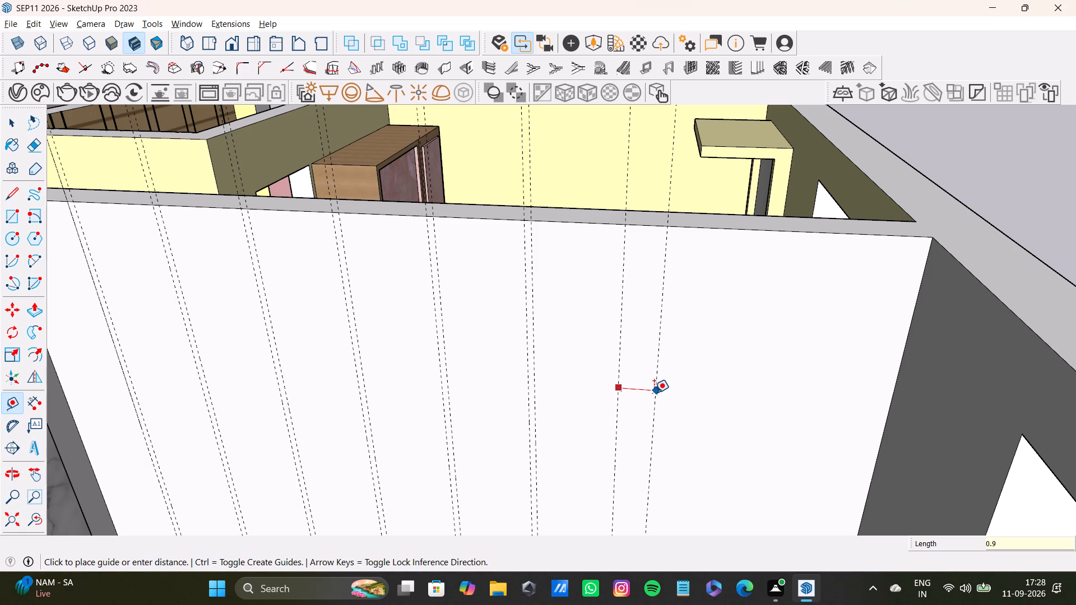
pyautogui.hotkey('shift', '"')
pyautogui.press('Return')
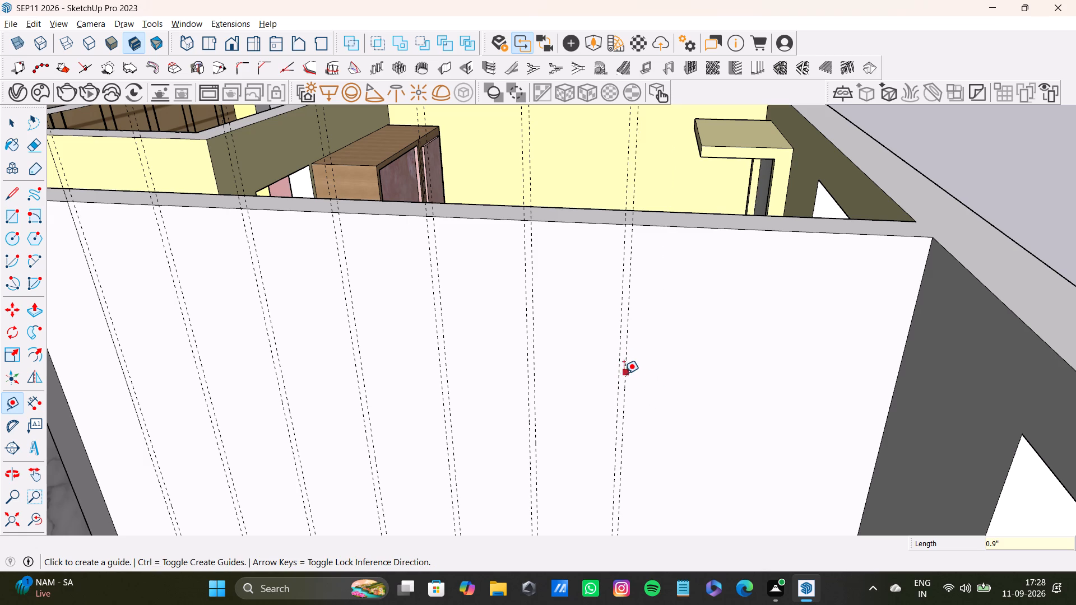
# Add another guide pair further along the white wall: one guide 1' from the completed pair and its partner 0.9" beyond.
pyautogui.click(629, 383)
pyautogui.scroll(-3, 697, 390)
pyautogui.press('1')
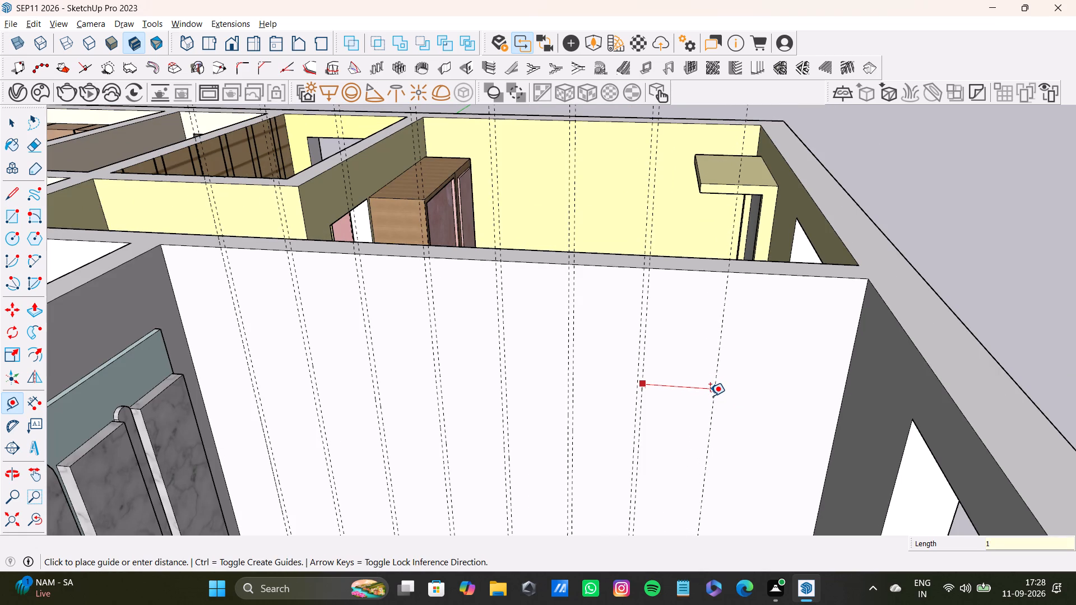
pyautogui.press("'")
pyautogui.press('Return')
pyautogui.click(706, 421)
pyautogui.write('0.')
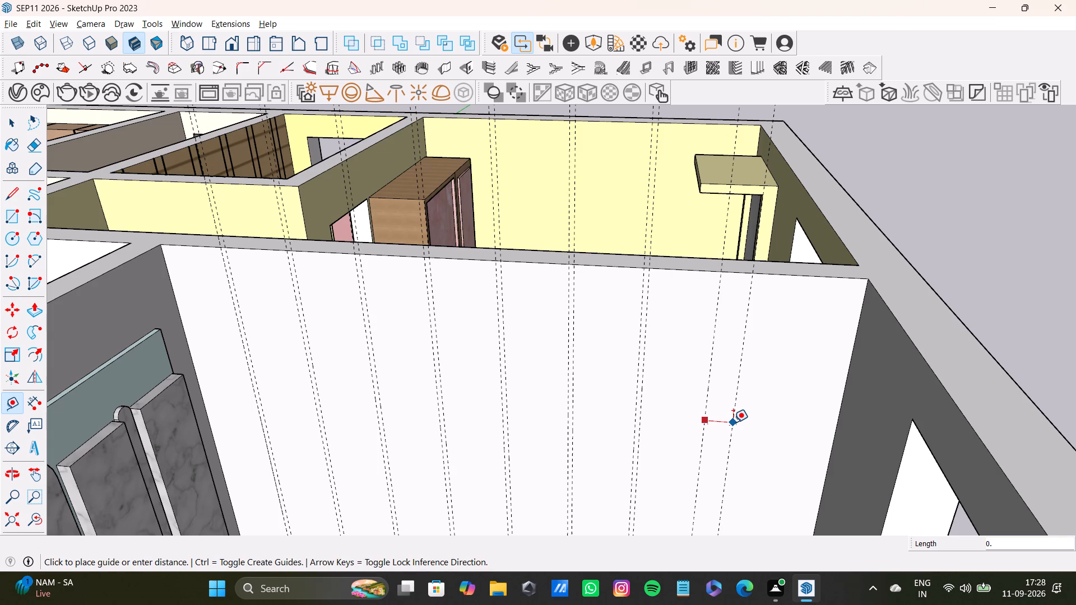
pyautogui.write('9"')
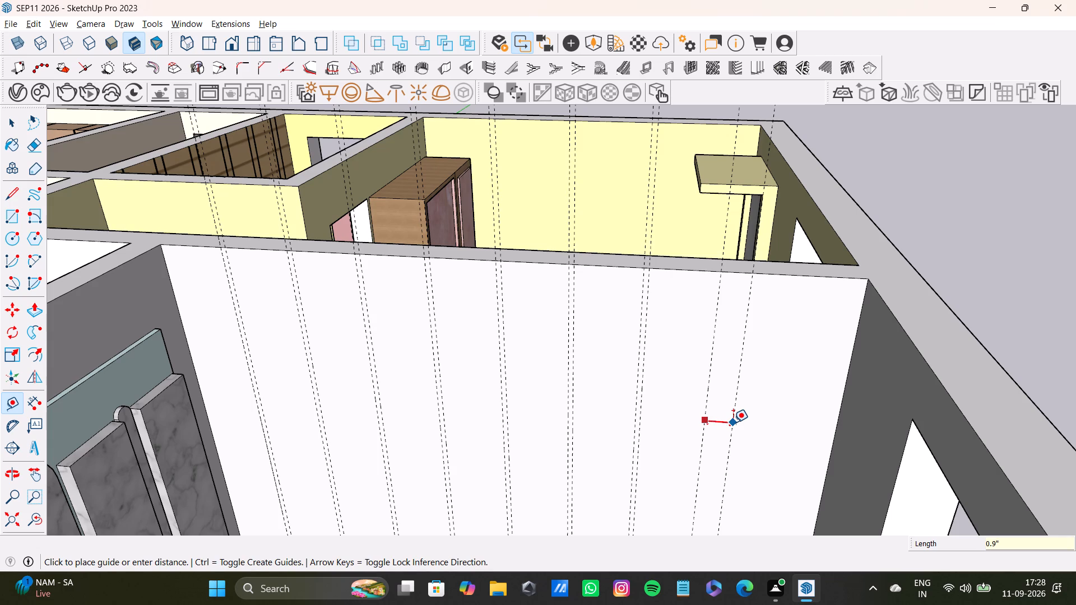
pyautogui.press('Return')
# Add the last guide pair toward the wall's window-side end: one guide 1' from the previous pair and a second 0.9" beyond.
pyautogui.scroll(3, 711, 441)
pyautogui.click(709, 439)
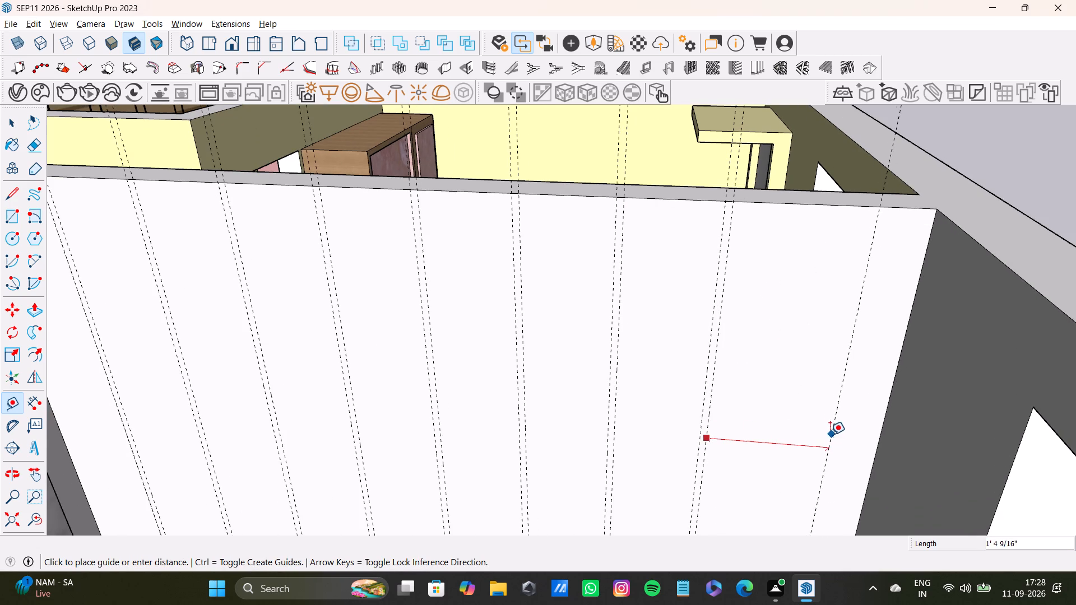
pyautogui.press('1')
pyautogui.press("'")
pyautogui.press('Return')
pyautogui.moveTo(792, 460); pyautogui.dragTo(812, 460)
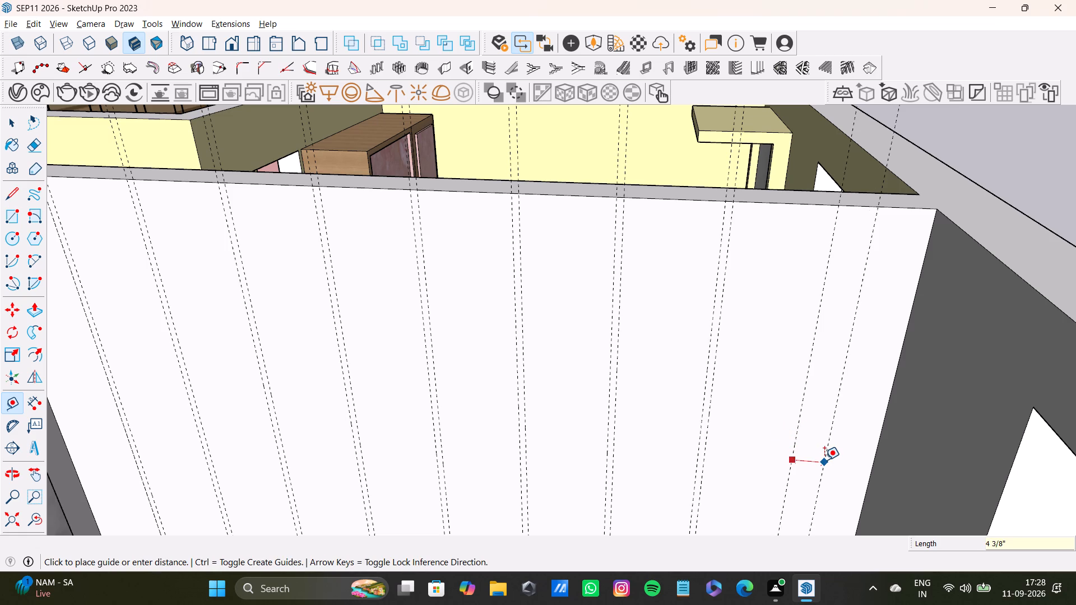
pyautogui.write('0.')
pyautogui.write('9"')
pyautogui.press('Return')
pyautogui.press('space')
# Place a vertical guide about 13/16" inside the white wall's corner edge at the window-side end.
pyautogui.scroll(-4, 774, 442)
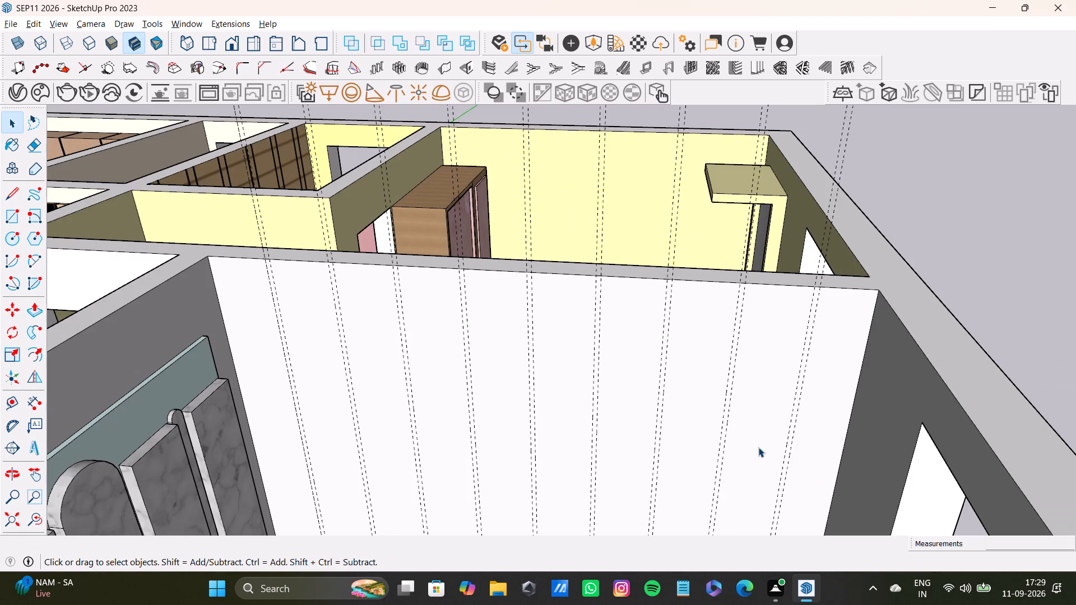
pyautogui.press('t')
pyautogui.scroll(7, 846, 417)
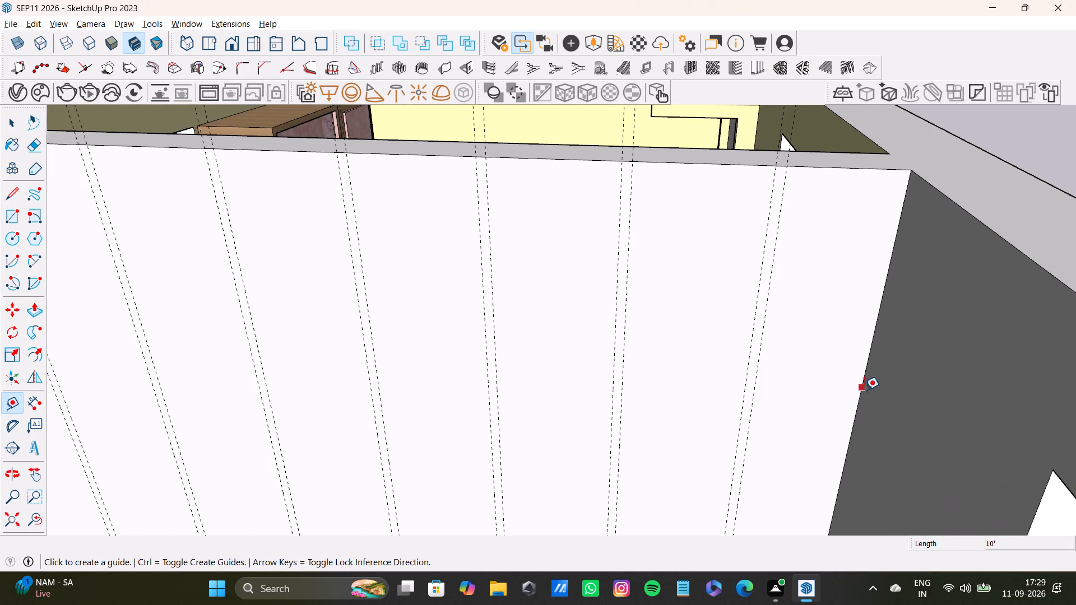
pyautogui.click(861, 391)
pyautogui.click(850, 404)
pyautogui.scroll(-2, 822, 408)
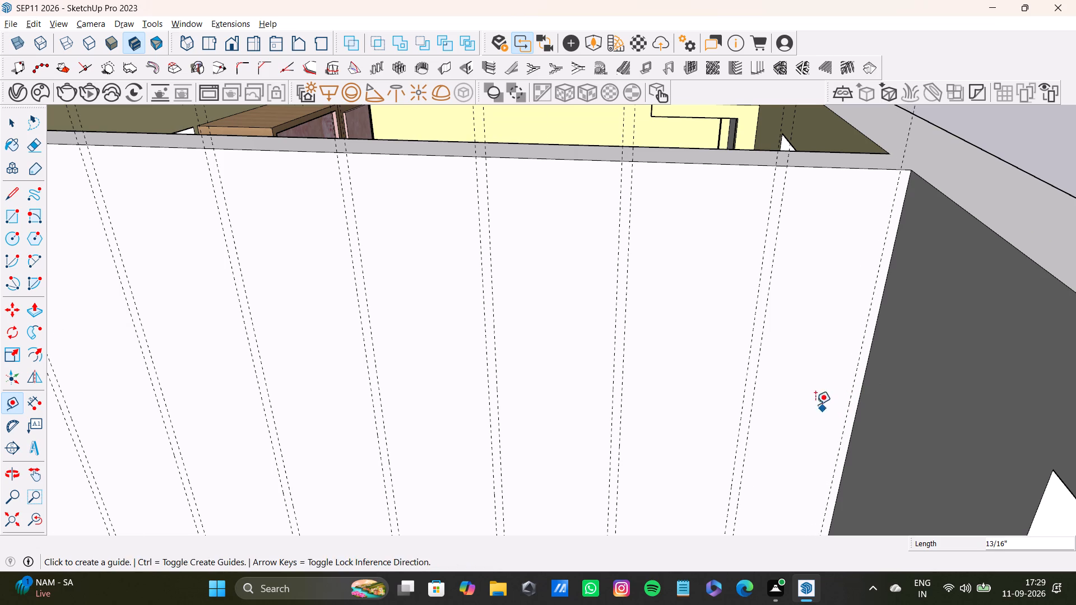
pyautogui.press('space')
# Place a vertical guide about 1 1/4" inside the white wall's corner edge beside the marble panels.
pyautogui.scroll(-9, 815, 404)
pyautogui.keyDown('shift'); pyautogui.moveTo(694, 393); pyautogui.dragTo(693, 314, button='middle'); pyautogui.keyUp('shift')
pyautogui.scroll(3, 152, 277)
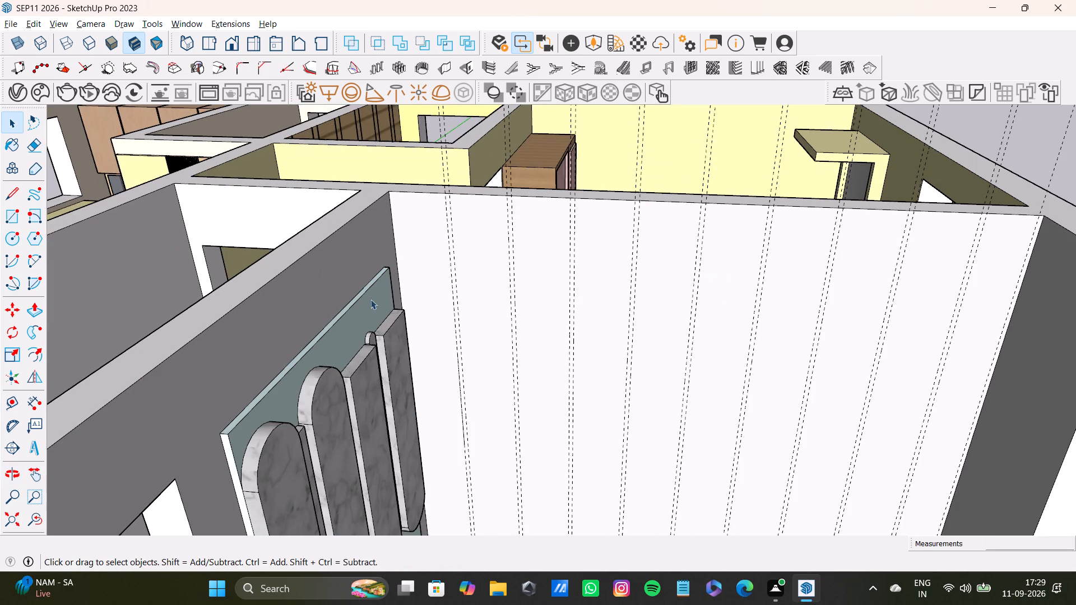
pyautogui.press('t')
pyautogui.scroll(9, 350, 281)
pyautogui.moveTo(430, 247); pyautogui.dragTo(439, 247)
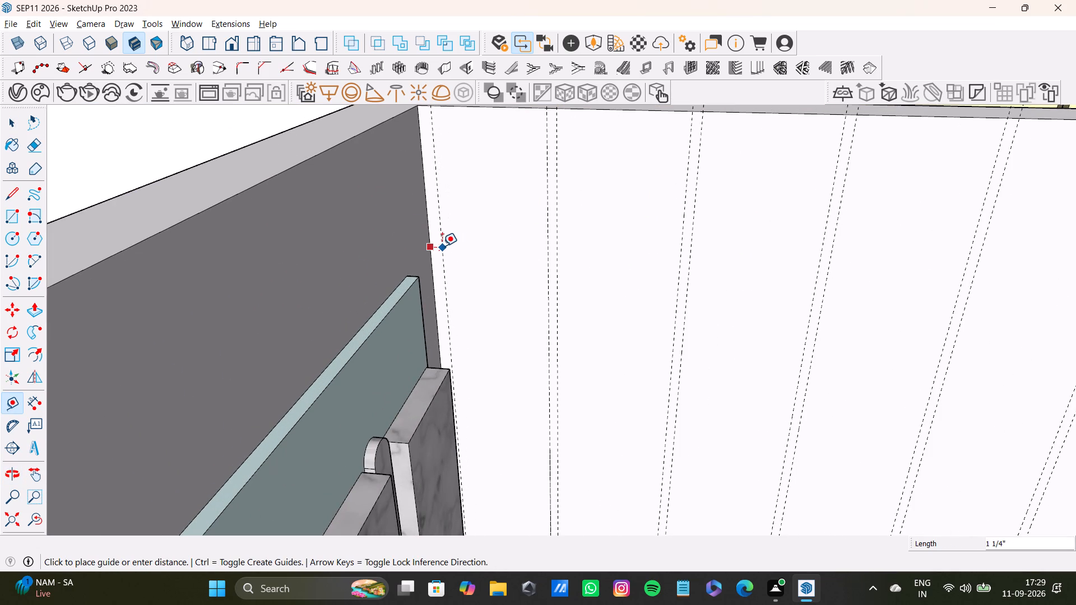
pyautogui.click(442, 246)
# Draw a 10' full-height rectangle on the white wall from the corner guide beside the marble panels to the first guide pair.
pyautogui.scroll(-8, 442, 272)
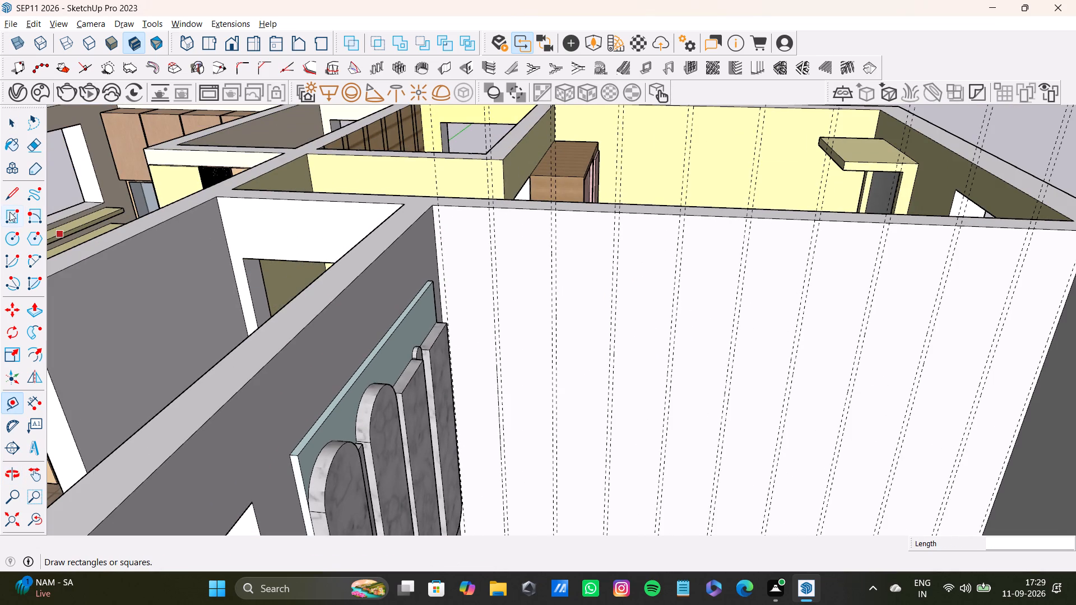
pyautogui.moveTo(12, 219); pyautogui.dragTo(21, 218)
pyautogui.scroll(9, 401, 252)
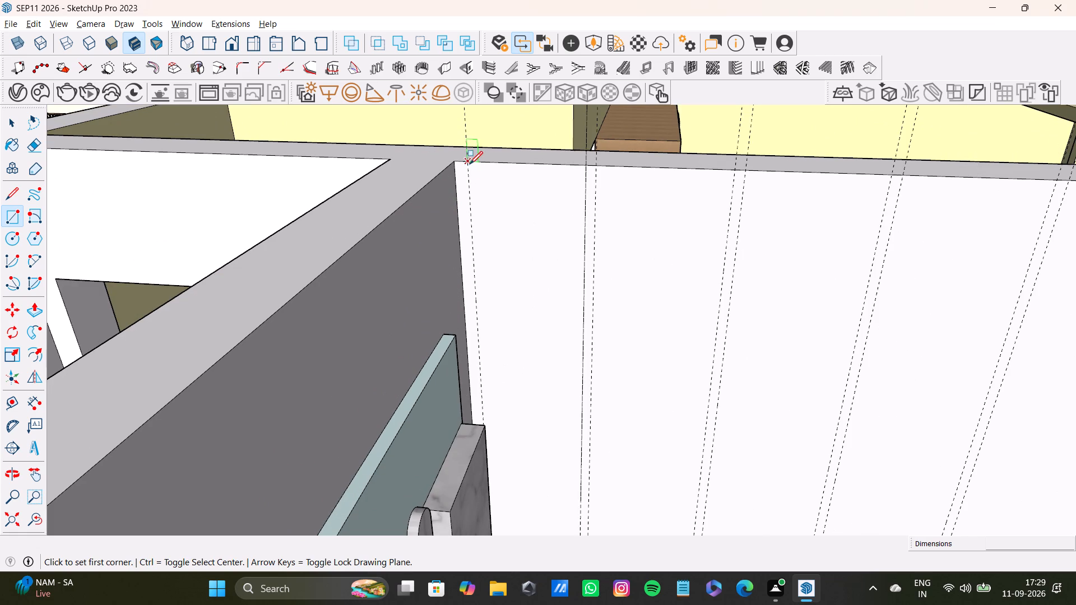
pyautogui.click(467, 162)
pyautogui.scroll(-3, 509, 273)
pyautogui.moveTo(537, 344); pyautogui.dragTo(510, 171, button='middle')
pyautogui.scroll(-2, 540, 366)
pyautogui.keyDown('shift'); pyautogui.moveTo(541, 389); pyautogui.dragTo(525, 211, button='middle'); pyautogui.keyUp('shift')
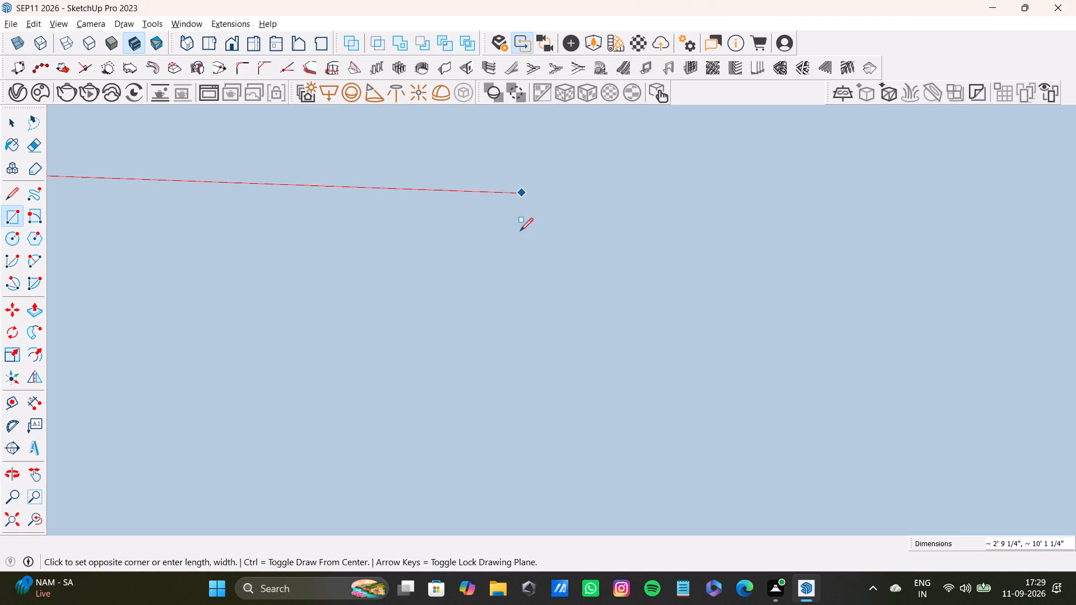
pyautogui.click(38, 521)
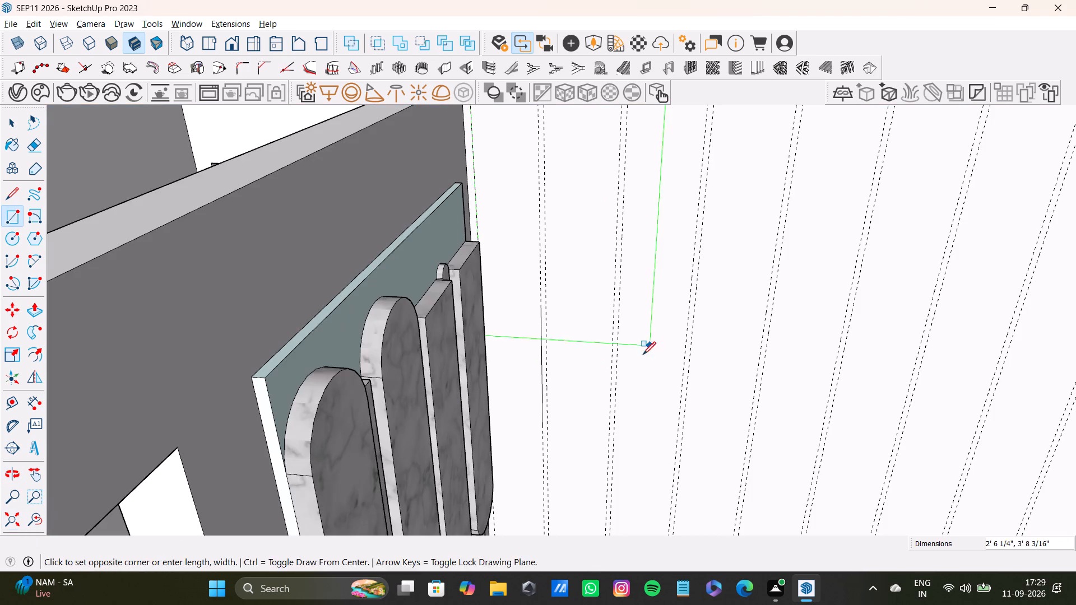
pyautogui.moveTo(614, 384); pyautogui.dragTo(439, 460, button='middle')
pyautogui.moveTo(434, 470); pyautogui.dragTo(325, 518, button='middle')
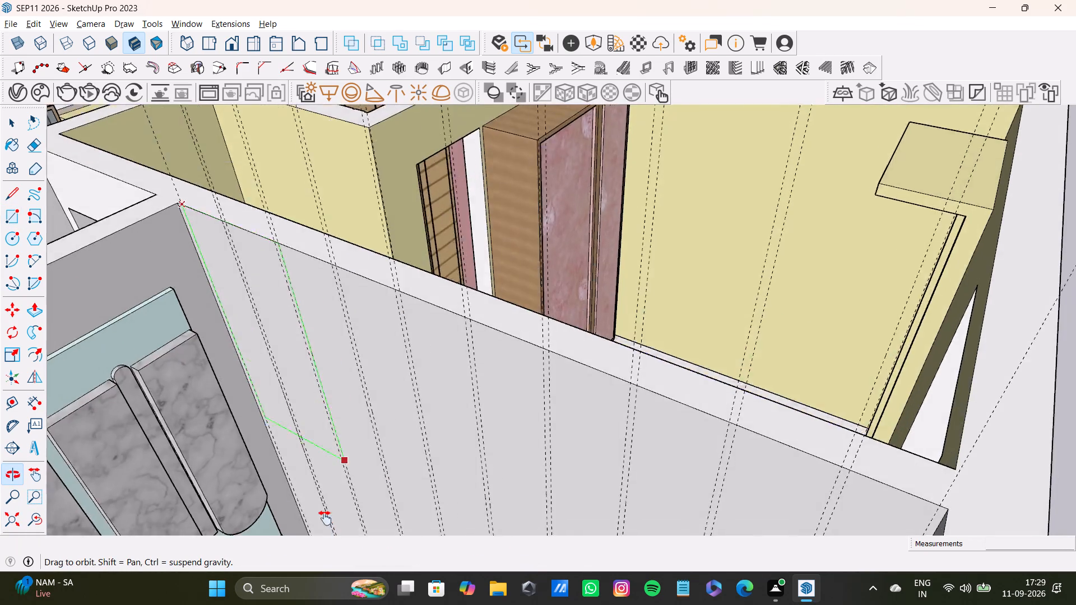
pyautogui.moveTo(325, 518); pyautogui.dragTo(361, 292, button='middle')
pyautogui.scroll(12, 361, 336)
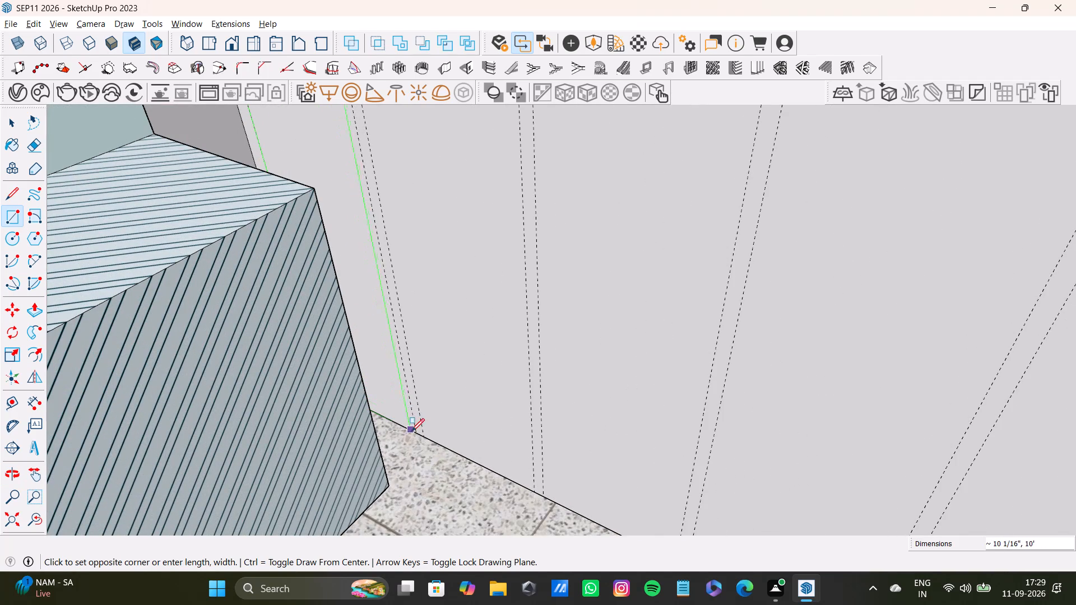
pyautogui.click(416, 435)
# Draw a full-height rectangle on the white wall between the first and second guide pairs, leaving the narrow strip gap between rectangles.
pyautogui.scroll(-13, 414, 411)
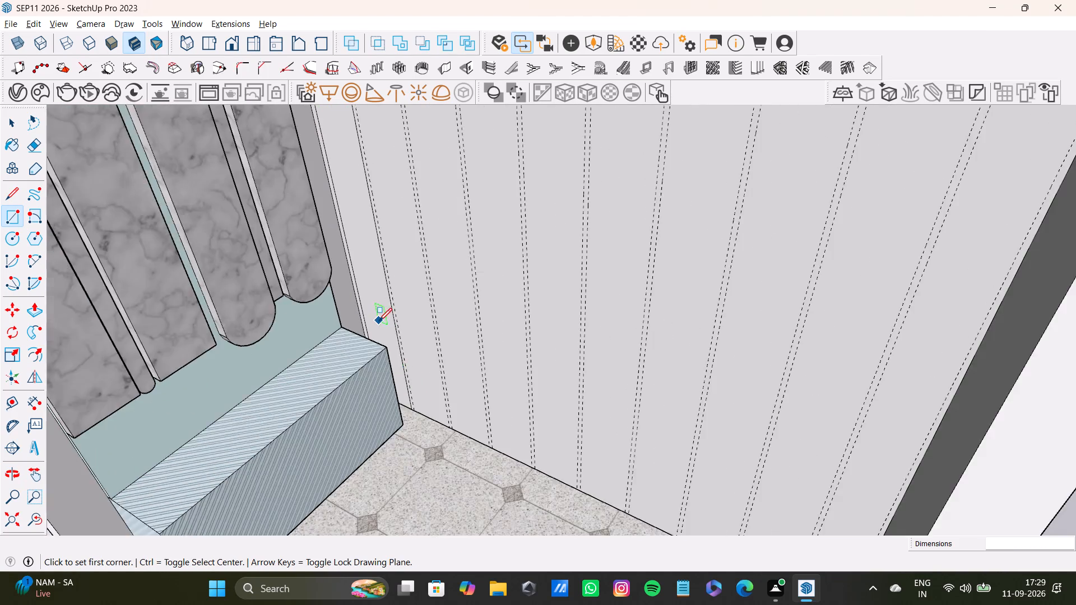
pyautogui.scroll(-1, 379, 321)
pyautogui.keyDown('shift'); pyautogui.moveTo(383, 317); pyautogui.dragTo(428, 457, button='middle'); pyautogui.keyUp('shift')
pyautogui.scroll(9, 391, 244)
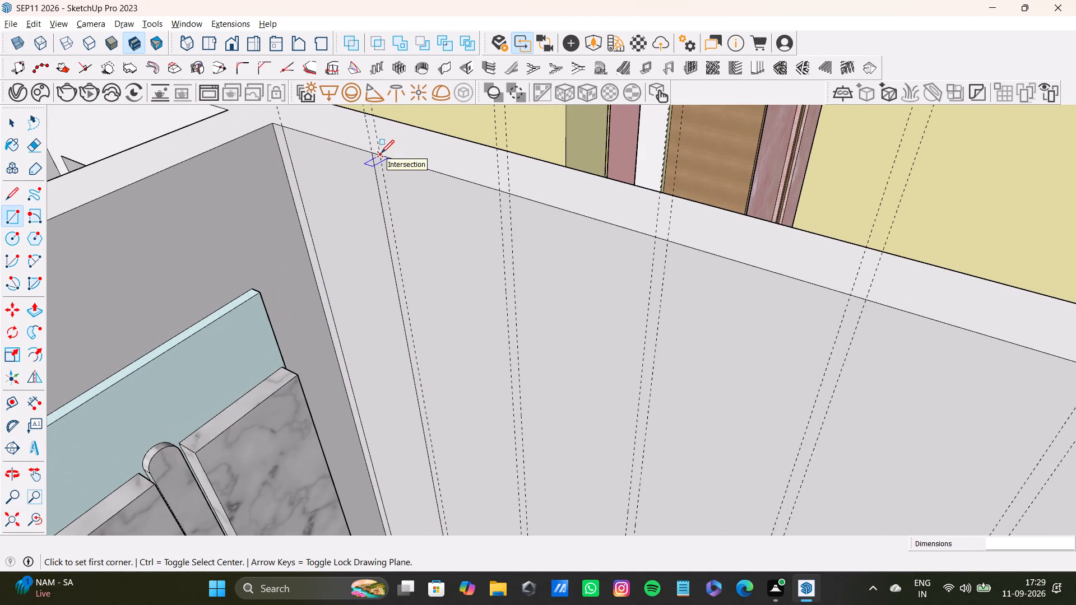
pyautogui.click(381, 153)
pyautogui.scroll(-3, 454, 262)
pyautogui.keyDown('shift'); pyautogui.moveTo(466, 301); pyautogui.dragTo(459, 133, button='middle'); pyautogui.keyUp('shift')
pyautogui.scroll(-1, 481, 351)
pyautogui.moveTo(481, 356); pyautogui.dragTo(473, 240, button='middle')
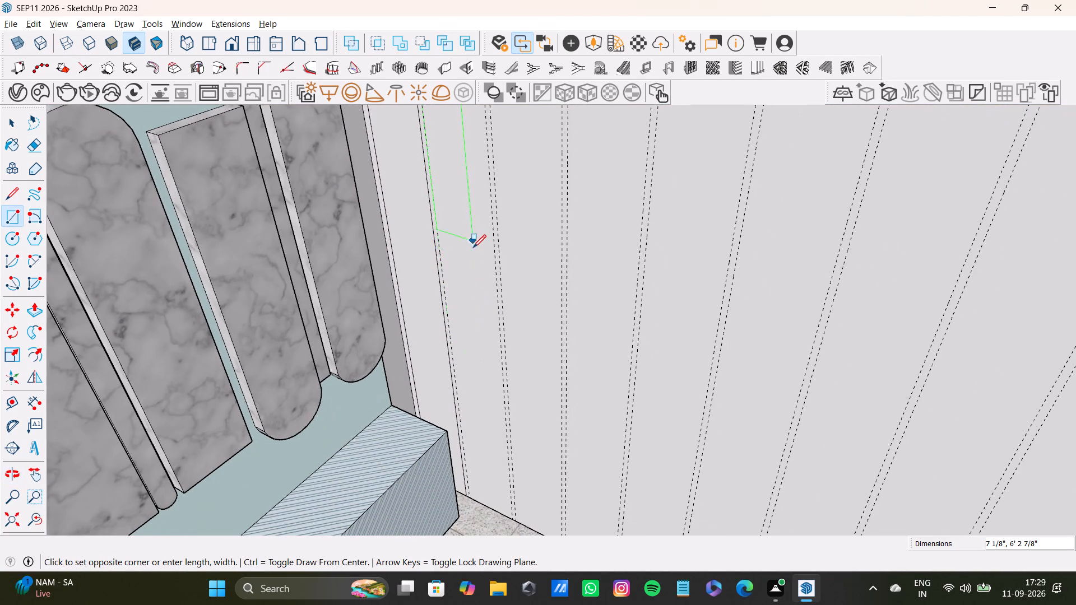
pyautogui.keyDown('shift'); pyautogui.moveTo(486, 394); pyautogui.dragTo(473, 256, button='middle'); pyautogui.keyUp('shift')
pyautogui.scroll(3, 490, 381)
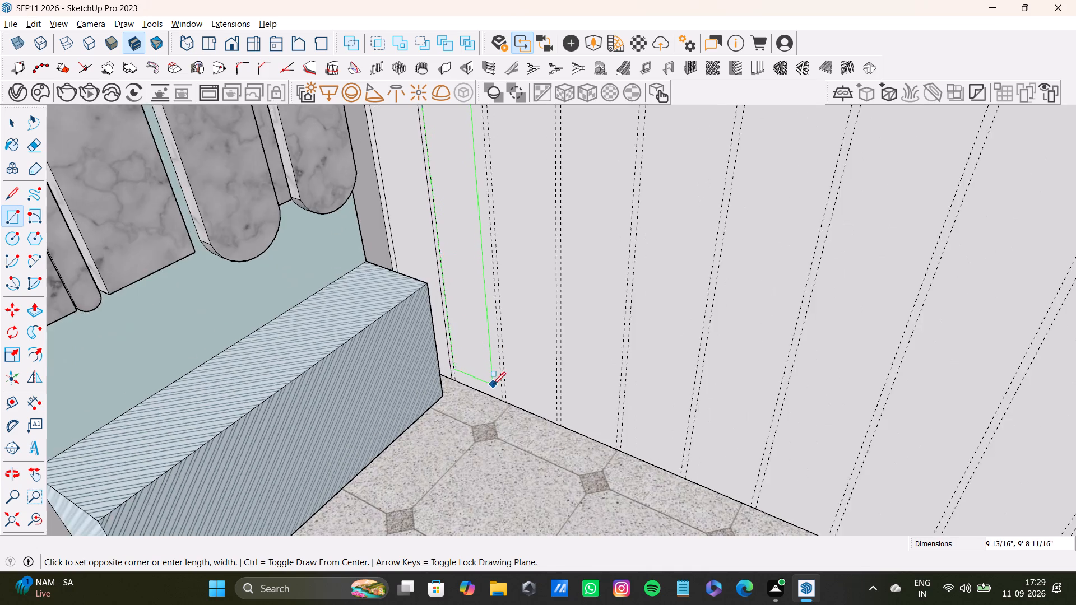
pyautogui.scroll(6, 493, 385)
pyautogui.click(513, 408)
# Draw a full-height rectangle between the second and third guide pairs, from the wall's top edge to the floor.
pyautogui.scroll(-9, 500, 399)
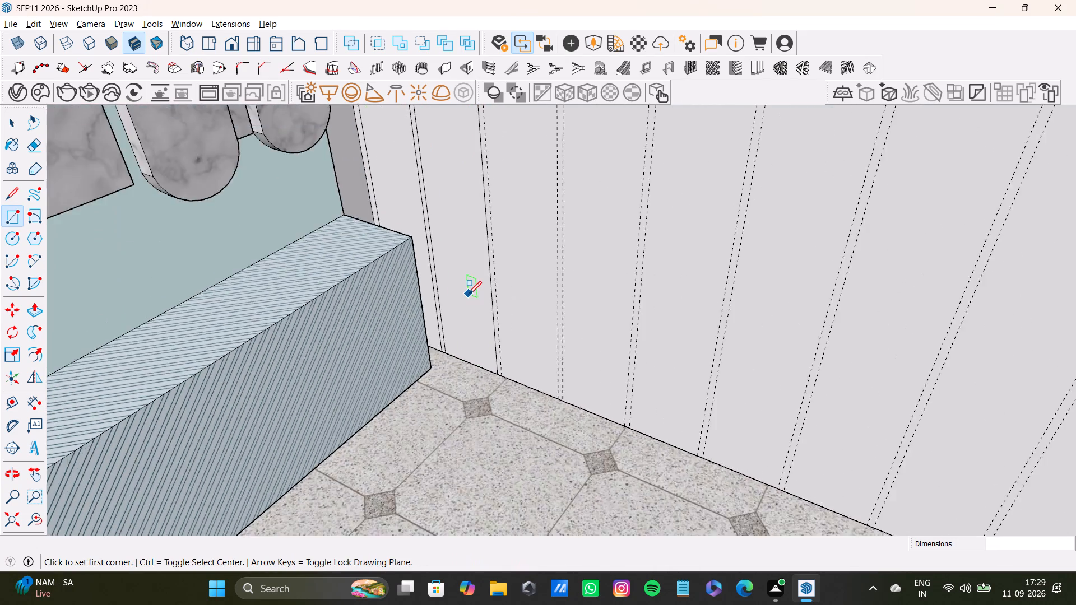
pyautogui.scroll(-6, 469, 294)
pyautogui.click(35, 515)
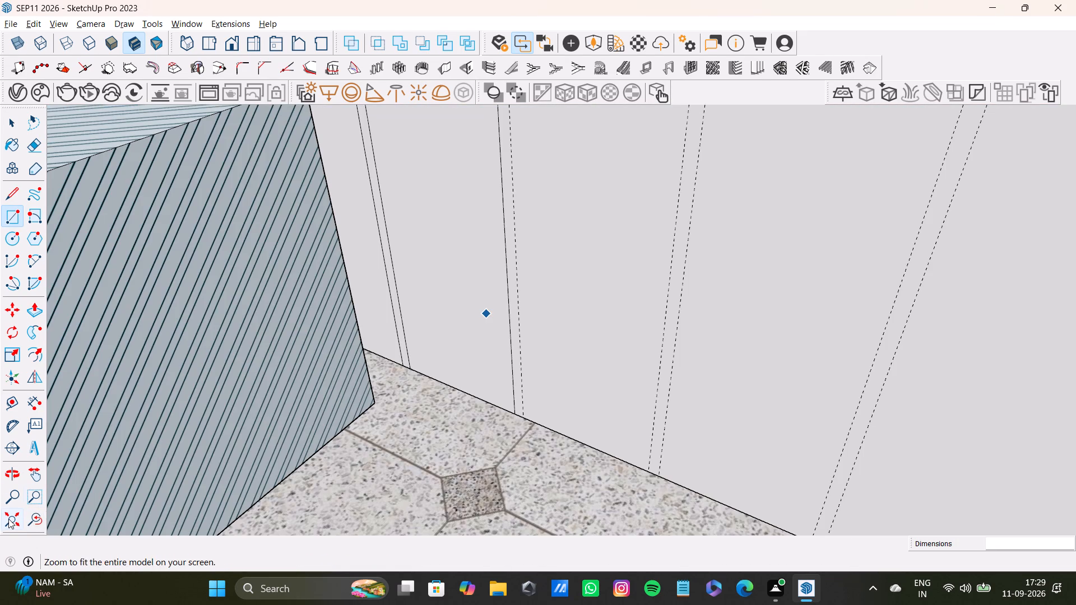
pyautogui.keyDown('shift'); pyautogui.moveTo(475, 203); pyautogui.dragTo(476, 462, button='middle'); pyautogui.keyUp('shift')
pyautogui.scroll(-8, 454, 343)
pyautogui.keyDown('shift'); pyautogui.moveTo(438, 244); pyautogui.dragTo(415, 441, button='middle'); pyautogui.keyUp('shift')
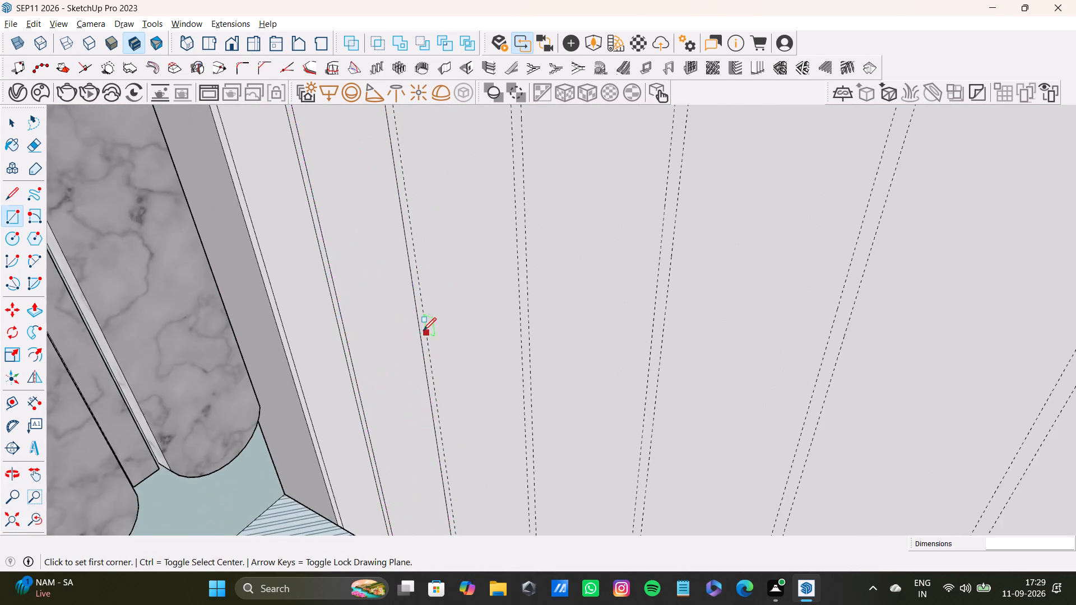
pyautogui.scroll(-7, 423, 331)
pyautogui.keyDown('shift'); pyautogui.moveTo(410, 253); pyautogui.dragTo(418, 457, button='middle'); pyautogui.keyUp('shift')
pyautogui.keyDown('shift'); pyautogui.scroll(-1, 410, 253); pyautogui.keyUp('shift')
pyautogui.scroll(9, 394, 304)
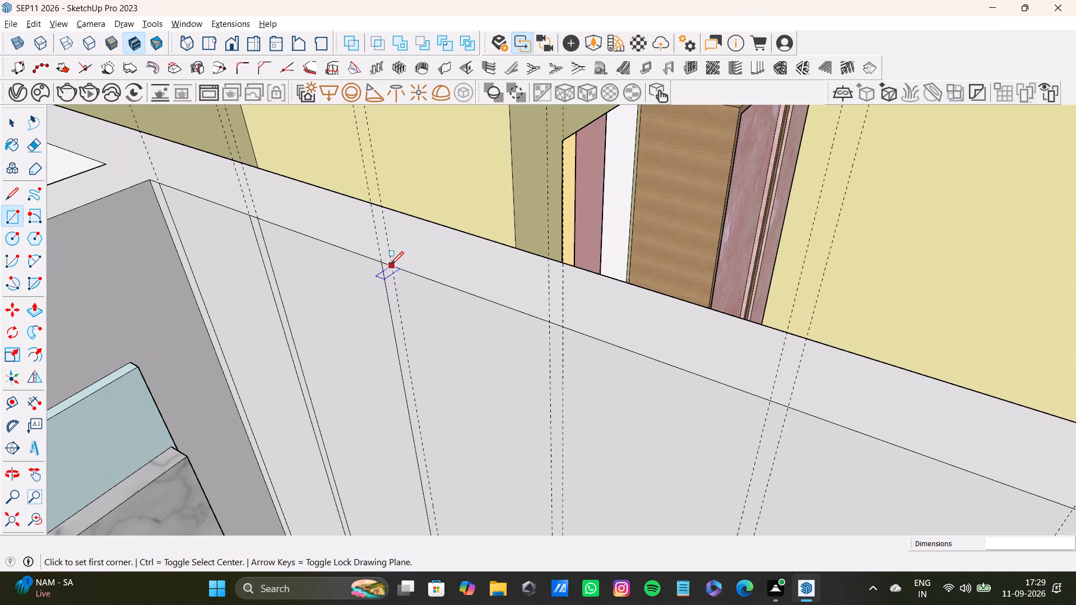
pyautogui.click(391, 266)
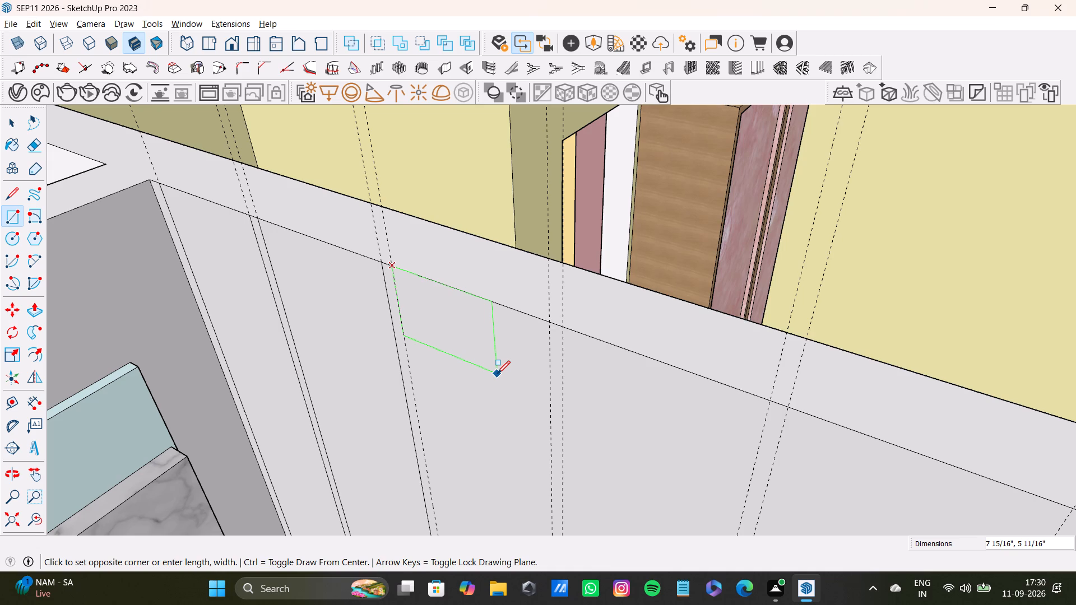
pyautogui.scroll(-3, 574, 372)
pyautogui.keyDown('shift'); pyautogui.moveTo(534, 426); pyautogui.dragTo(525, 253, button='middle'); pyautogui.keyUp('shift')
pyautogui.scroll(-2, 544, 351)
pyautogui.keyDown('shift'); pyautogui.moveTo(538, 369); pyautogui.dragTo(544, 208, button='middle'); pyautogui.keyUp('shift')
pyautogui.scroll(-2, 554, 337)
pyautogui.keyDown('shift'); pyautogui.moveTo(549, 364); pyautogui.dragTo(548, 221, button='middle'); pyautogui.keyUp('shift')
pyautogui.scroll(2, 561, 348)
pyautogui.keyDown('shift'); pyautogui.moveTo(551, 367); pyautogui.dragTo(550, 269, button='middle'); pyautogui.keyUp('shift')
pyautogui.scroll(2, 562, 348)
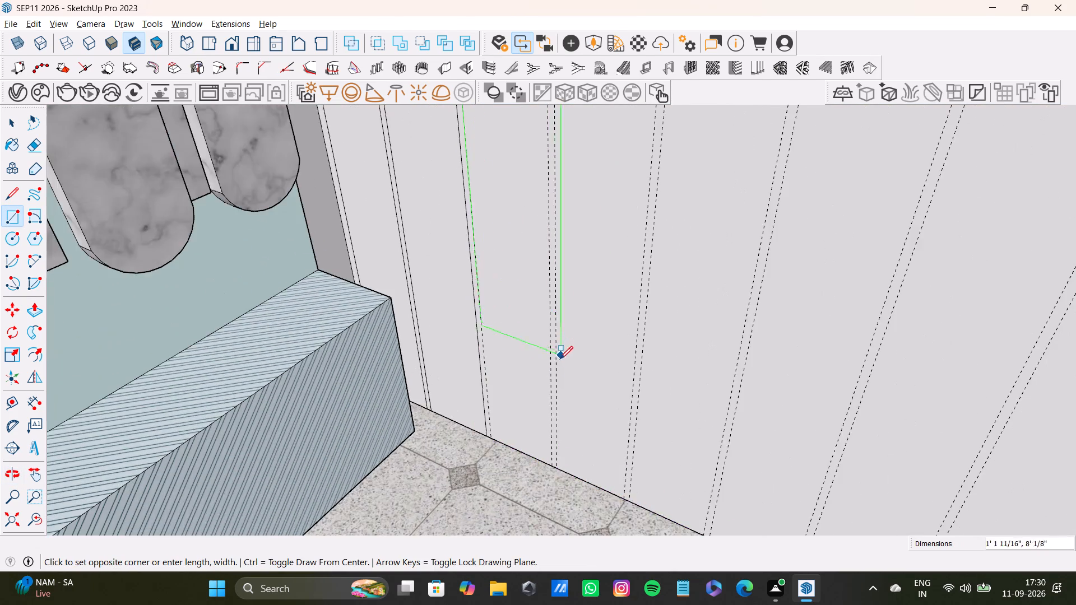
pyautogui.scroll(5, 560, 359)
pyautogui.click(559, 490)
# Draw a full-height rectangle between the third and fourth guide pairs, from the wall's top edge to the floor.
pyautogui.scroll(-2, 551, 482)
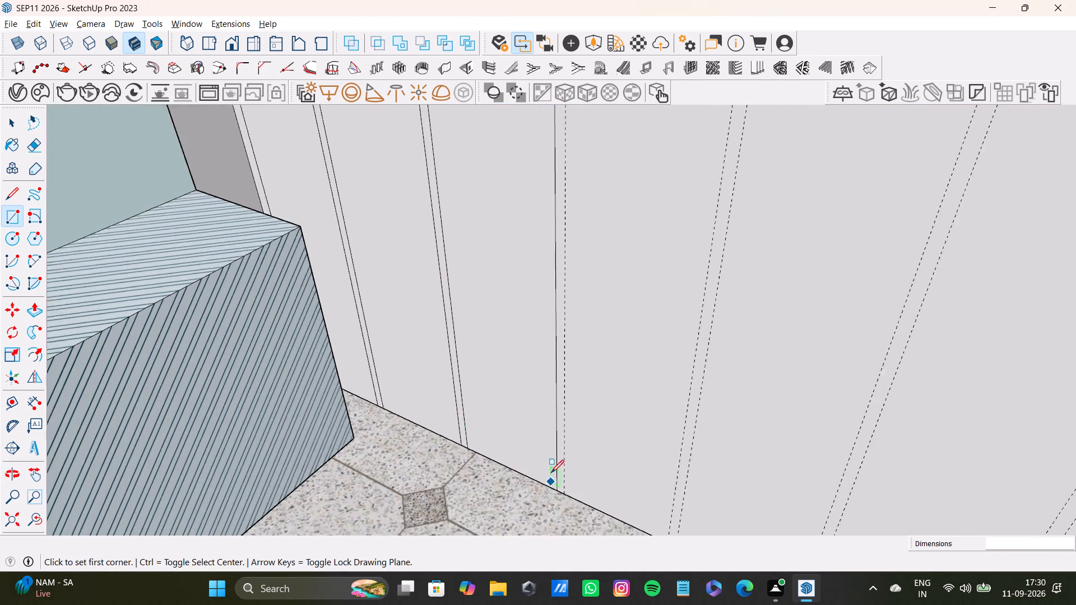
pyautogui.scroll(-14, 551, 473)
pyautogui.moveTo(524, 307); pyautogui.dragTo(529, 453, button='middle')
pyautogui.scroll(10, 517, 348)
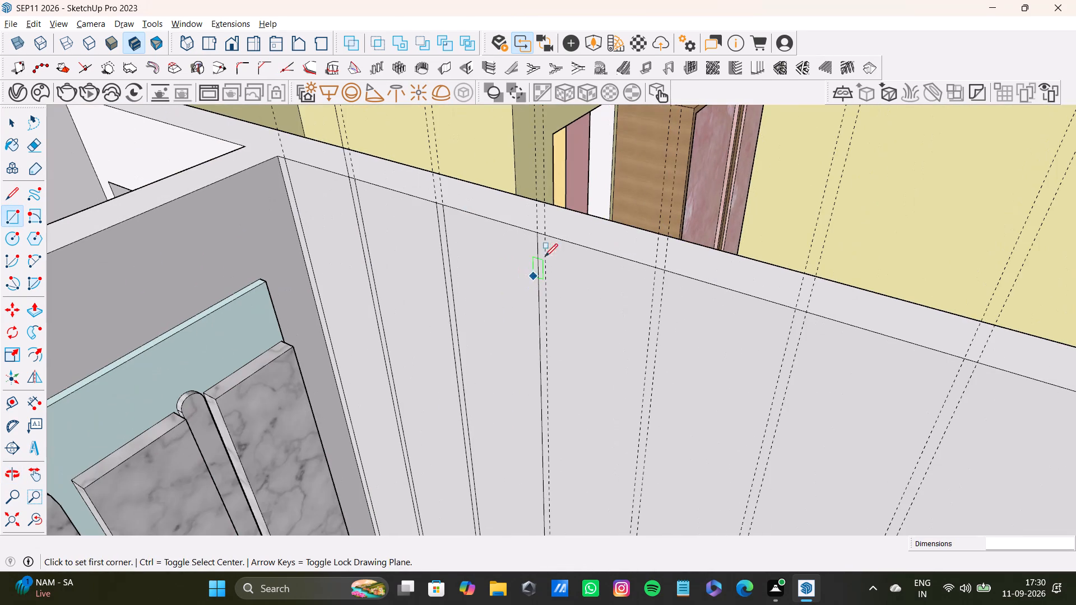
pyautogui.click(546, 232)
pyautogui.scroll(-3, 619, 379)
pyautogui.keyDown('shift'); pyautogui.moveTo(619, 413); pyautogui.dragTo(592, 194, button='middle'); pyautogui.keyUp('shift')
pyautogui.scroll(-2, 592, 330)
pyautogui.keyDown('shift'); pyautogui.moveTo(592, 378); pyautogui.dragTo(592, 378, button='middle'); pyautogui.keyUp('shift')
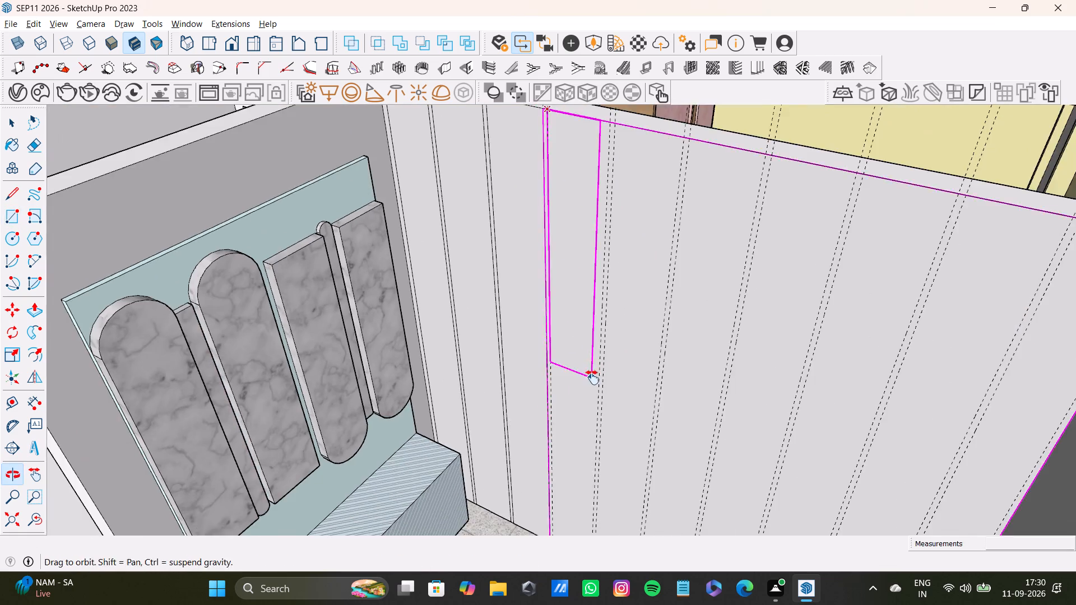
pyautogui.keyDown('shift'); pyautogui.moveTo(592, 378); pyautogui.dragTo(593, 239, button='middle'); pyautogui.keyUp('shift')
pyautogui.scroll(4, 595, 401)
pyautogui.click(593, 476)
pyautogui.scroll(-4, 573, 417)
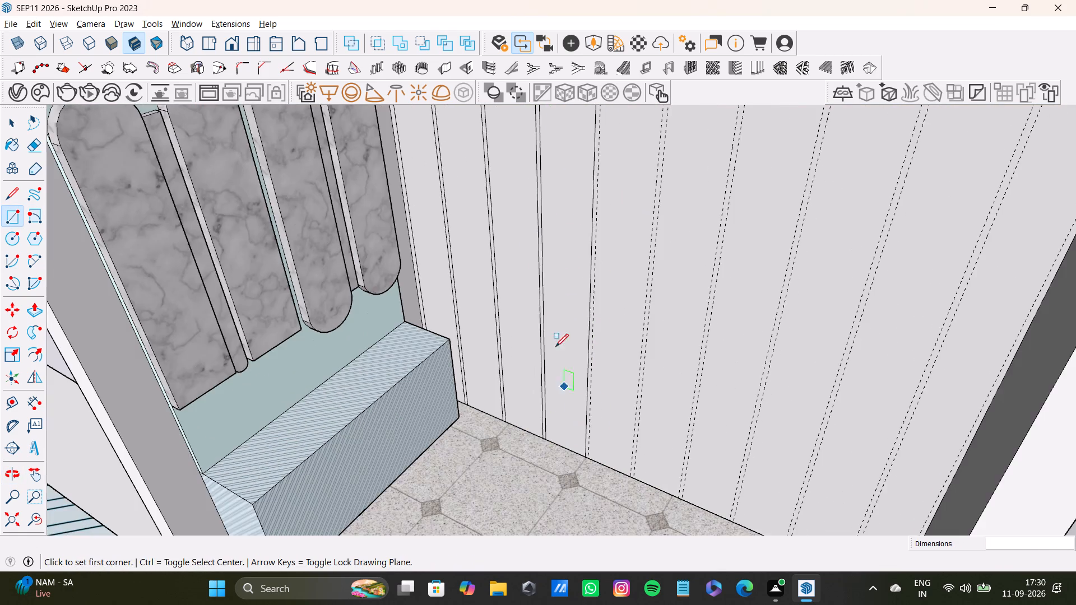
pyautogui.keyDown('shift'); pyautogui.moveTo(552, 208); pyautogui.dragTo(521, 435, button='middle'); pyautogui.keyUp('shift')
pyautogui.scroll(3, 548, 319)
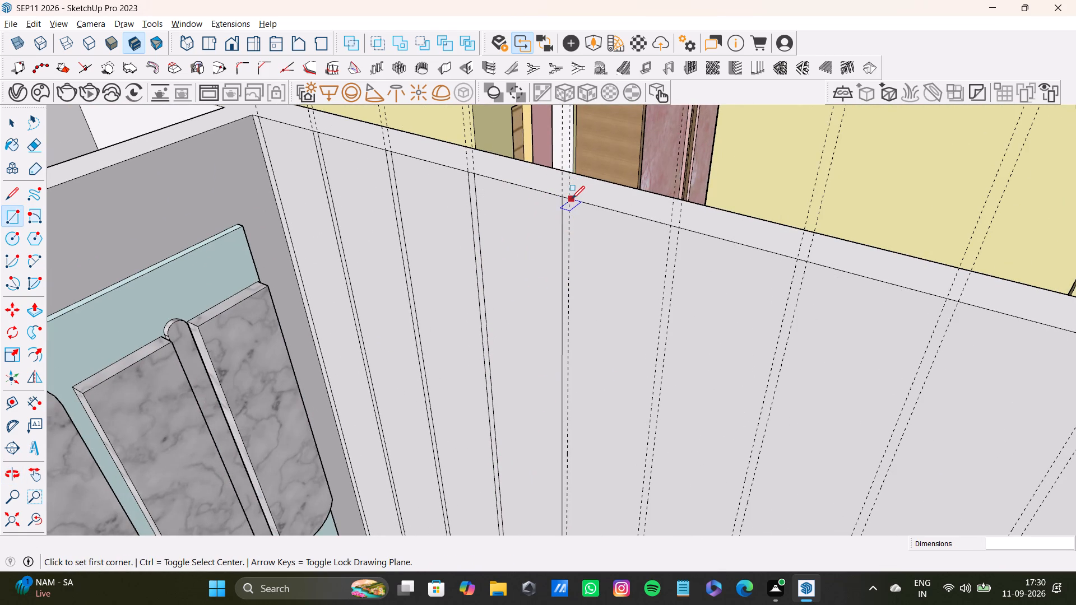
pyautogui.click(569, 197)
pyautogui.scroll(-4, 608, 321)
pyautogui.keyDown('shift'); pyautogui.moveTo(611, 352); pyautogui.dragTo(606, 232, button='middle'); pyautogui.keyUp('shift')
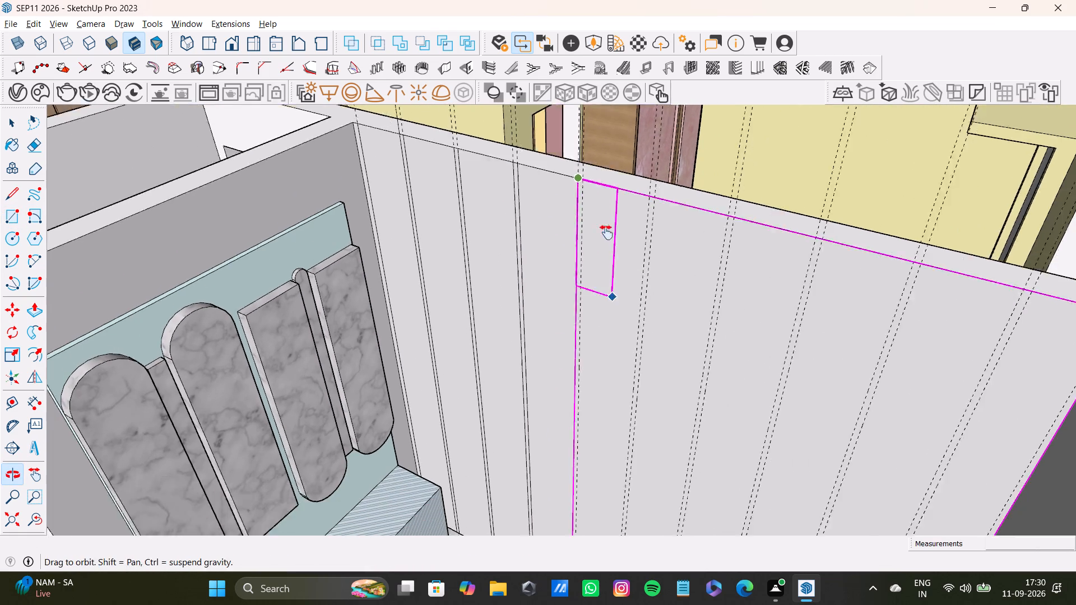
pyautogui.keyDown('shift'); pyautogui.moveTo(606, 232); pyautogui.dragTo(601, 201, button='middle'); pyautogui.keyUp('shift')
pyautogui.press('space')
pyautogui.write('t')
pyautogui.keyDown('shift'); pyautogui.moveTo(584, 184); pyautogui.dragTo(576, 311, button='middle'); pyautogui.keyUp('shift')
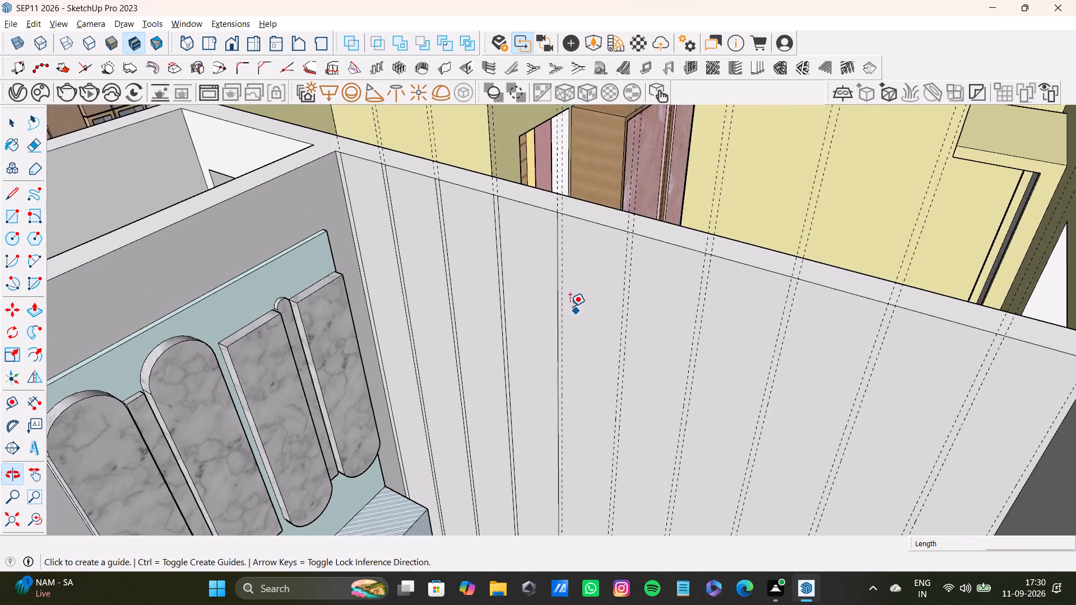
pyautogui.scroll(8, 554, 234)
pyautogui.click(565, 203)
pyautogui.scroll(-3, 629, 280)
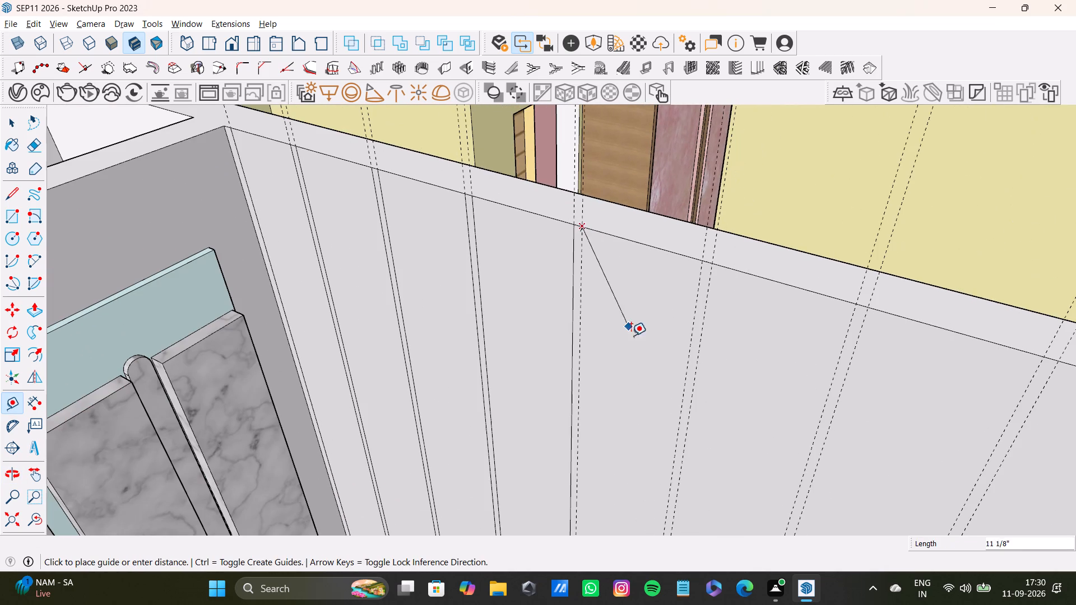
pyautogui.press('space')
# Draw a full-height rectangle about 1' by 10' on the white wall between the fourth and fifth guide pairs.
pyautogui.press('r')
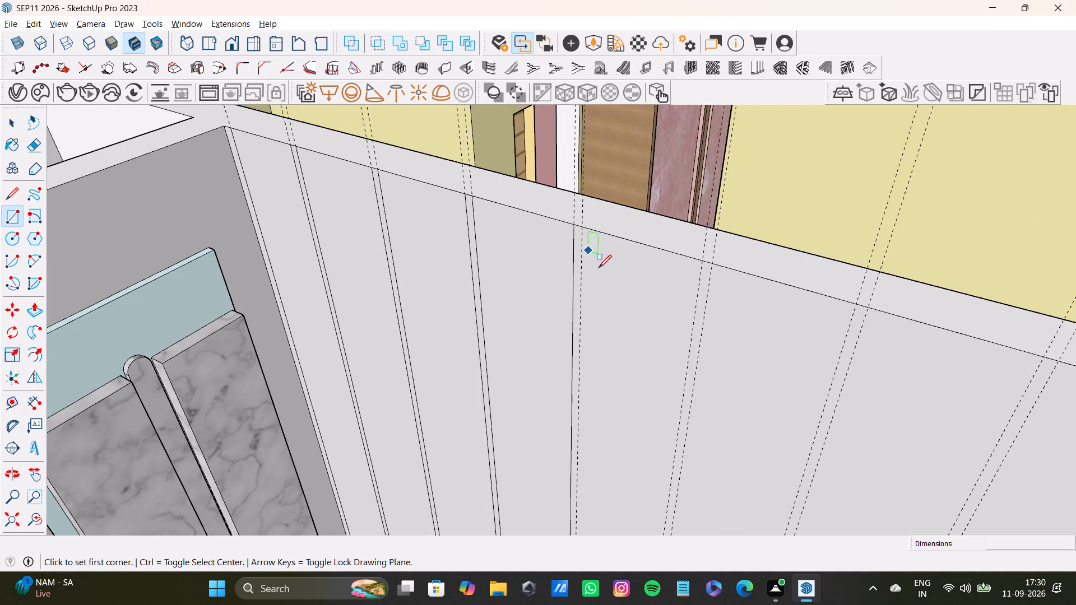
pyautogui.click(582, 227)
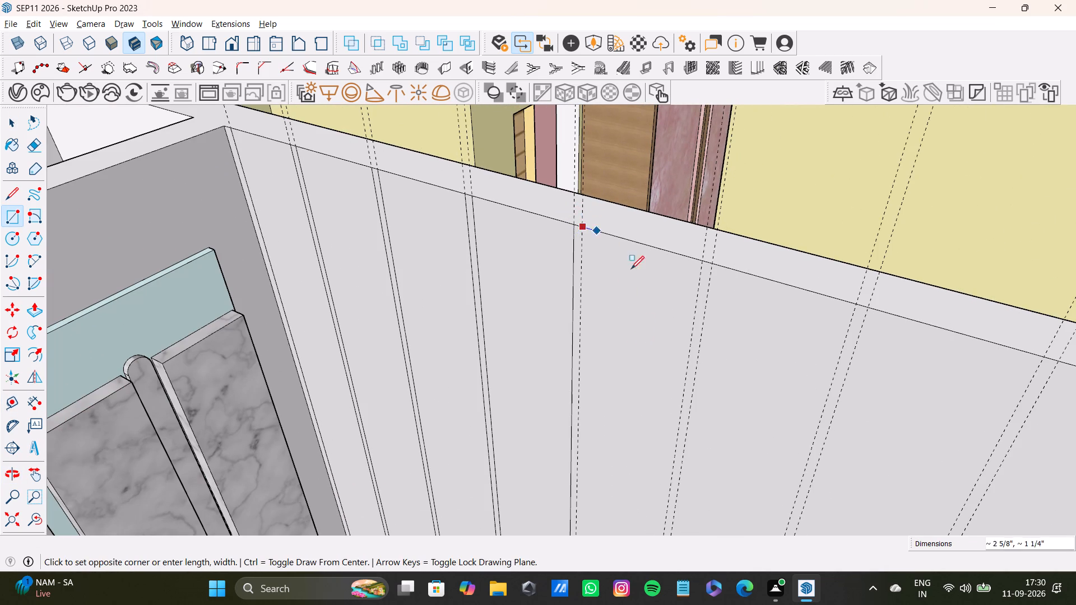
pyautogui.scroll(-3, 638, 288)
pyautogui.keyDown('shift'); pyautogui.moveTo(631, 313); pyautogui.dragTo(583, 143, button='middle'); pyautogui.keyUp('shift')
pyautogui.scroll(-2, 607, 334)
pyautogui.moveTo(602, 394); pyautogui.dragTo(611, 129, button='middle')
pyautogui.scroll(-2, 619, 312)
pyautogui.keyDown('shift'); pyautogui.moveTo(613, 165); pyautogui.dragTo(585, 272, button='middle'); pyautogui.keyUp('shift')
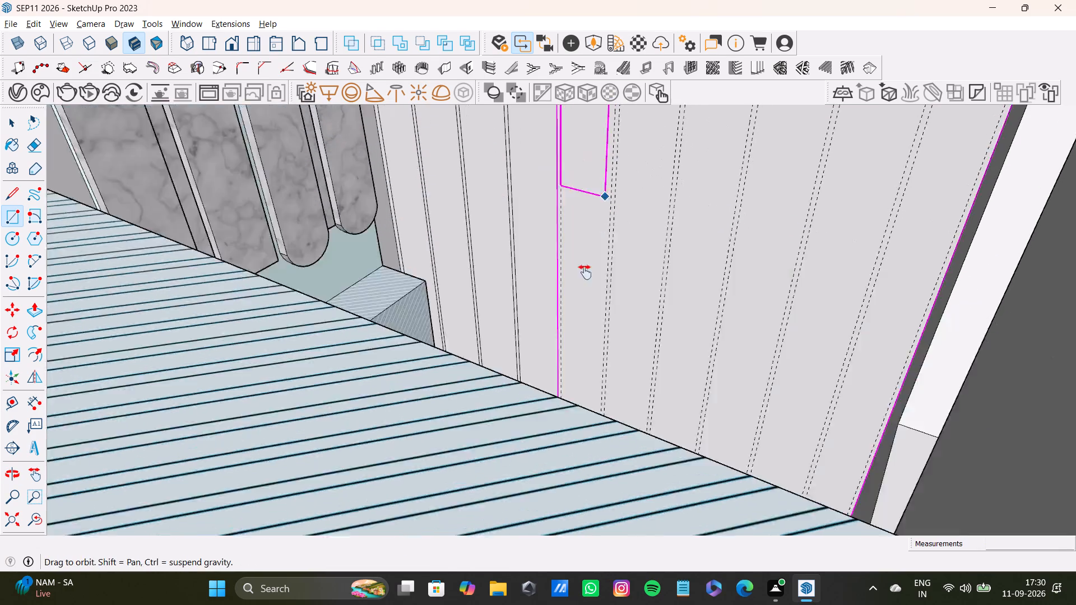
pyautogui.keyDown('shift'); pyautogui.moveTo(585, 272); pyautogui.dragTo(570, 339, button='middle'); pyautogui.keyUp('shift')
pyautogui.scroll(3, 573, 356)
pyautogui.moveTo(573, 380); pyautogui.dragTo(572, 267, button='middle')
pyautogui.scroll(-1, 572, 302)
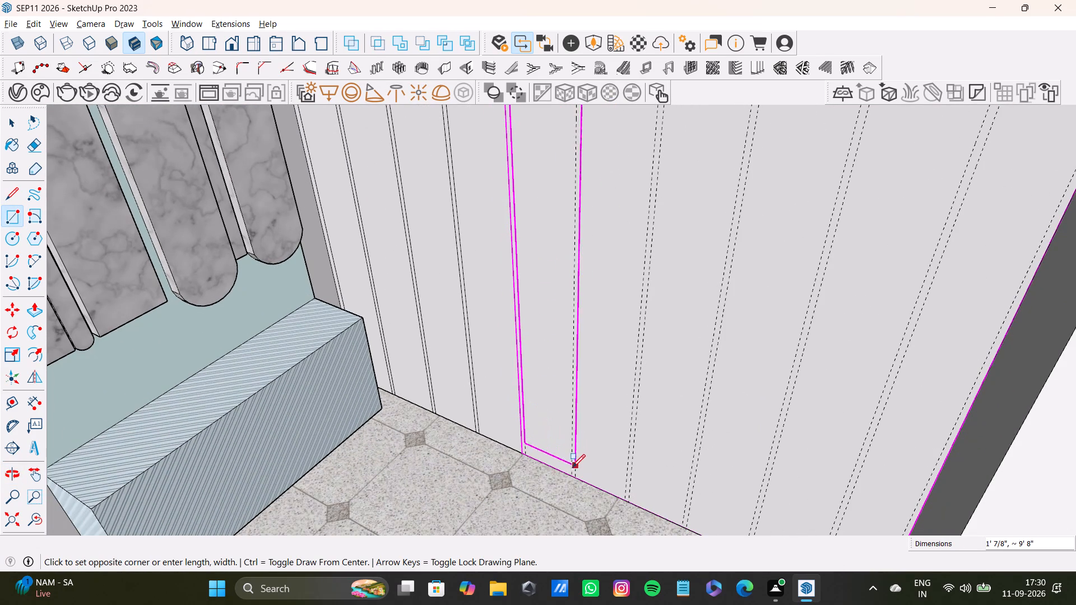
pyautogui.scroll(9, 573, 475)
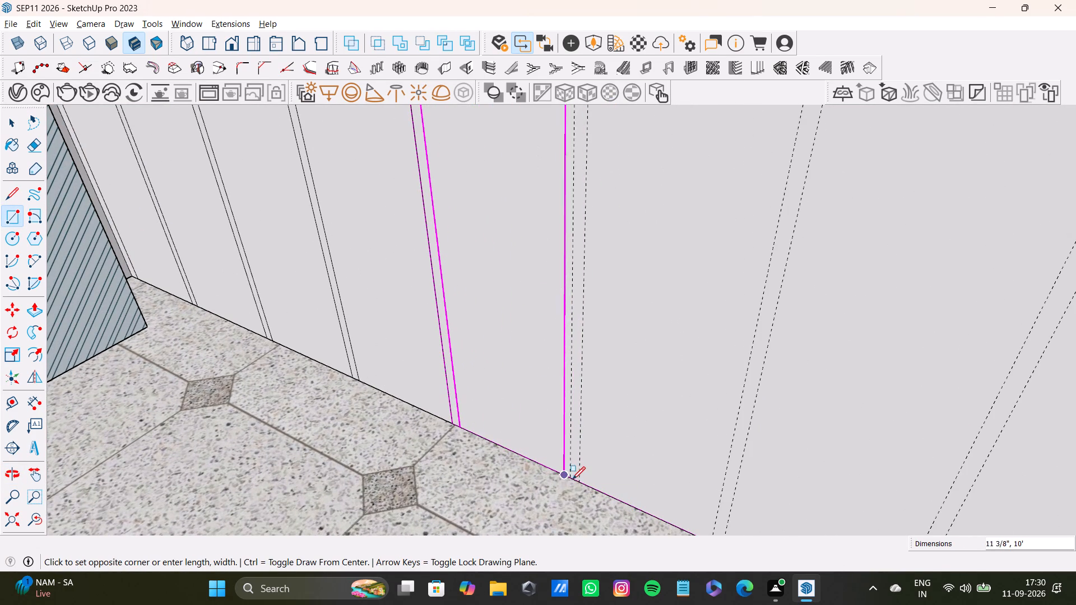
pyautogui.scroll(3, 572, 480)
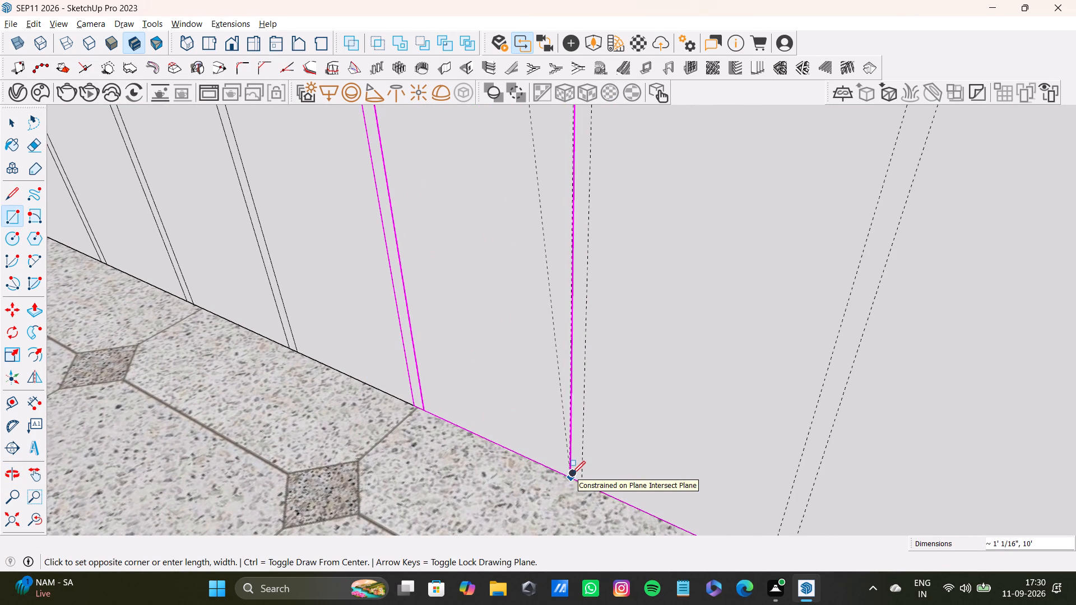
pyautogui.press('Right')
pyautogui.press('Left')
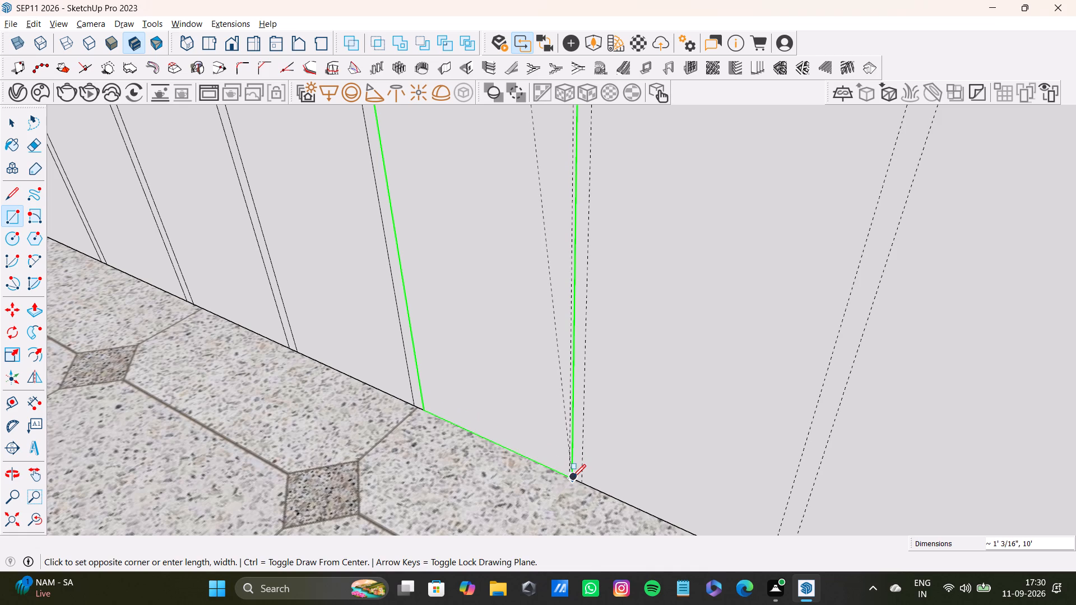
pyautogui.click(570, 478)
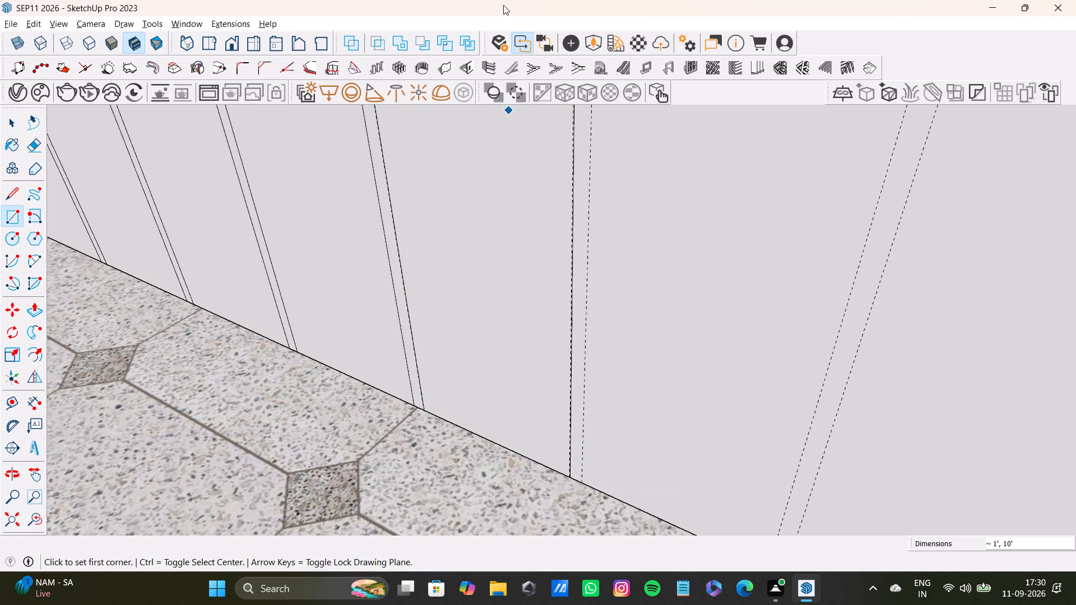
# Draw a full-height rectangle between the fifth and sixth guide pairs, from the wall's top edge to the floor.
pyautogui.scroll(-11, 469, 207)
pyautogui.press('space')
pyautogui.keyDown('shift'); pyautogui.moveTo(483, 217); pyautogui.dragTo(526, 363, button='middle'); pyautogui.keyUp('shift')
pyautogui.scroll(-8, 518, 297)
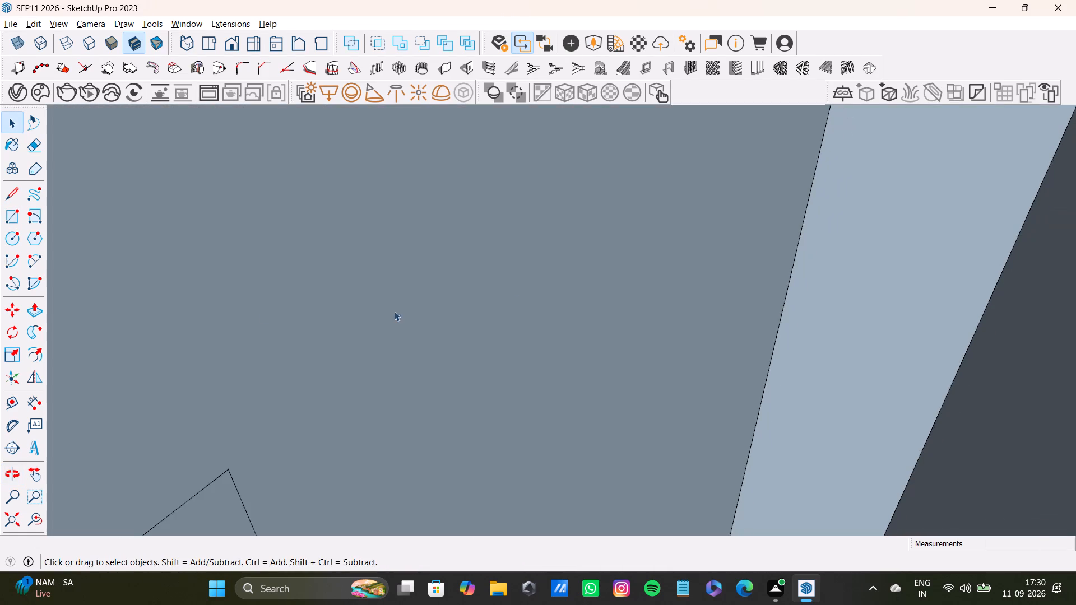
pyautogui.click(31, 521)
pyautogui.click(9, 518)
pyautogui.keyDown('shift'); pyautogui.moveTo(427, 277); pyautogui.dragTo(423, 294, button='middle'); pyautogui.keyUp('shift')
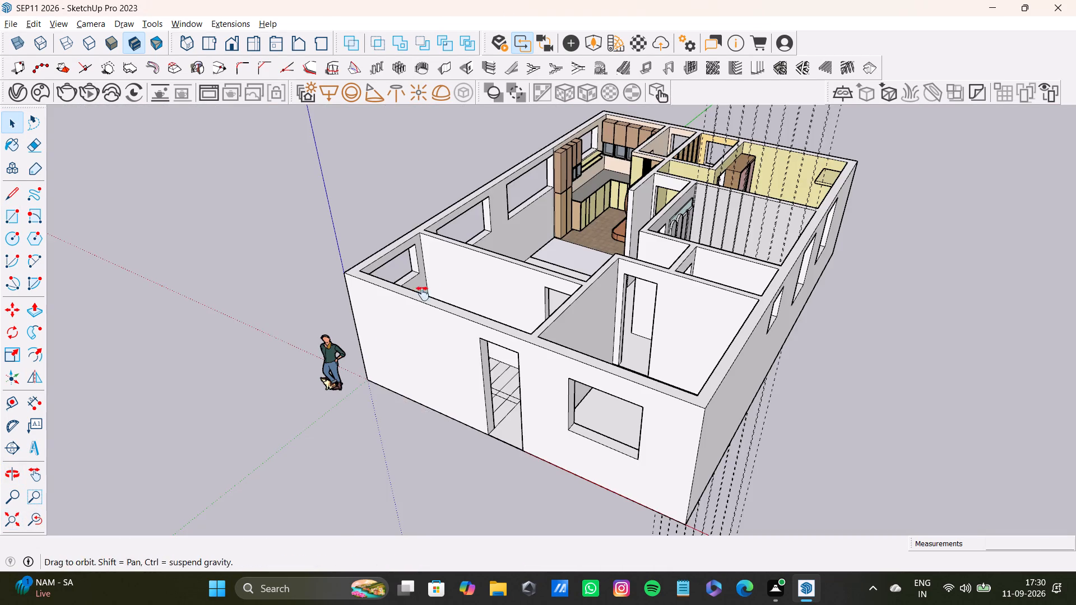
pyautogui.keyDown('shift'); pyautogui.moveTo(423, 294); pyautogui.dragTo(384, 375, button='middle'); pyautogui.keyUp('shift')
pyautogui.scroll(7, 581, 299)
pyautogui.keyDown('shift'); pyautogui.moveTo(681, 272); pyautogui.dragTo(434, 306, button='middle'); pyautogui.keyUp('shift')
pyautogui.keyDown('shift'); pyautogui.scroll(-1, 433, 306); pyautogui.keyUp('shift')
pyautogui.scroll(7, 483, 334)
pyautogui.moveTo(509, 356); pyautogui.dragTo(544, 306, button='middle')
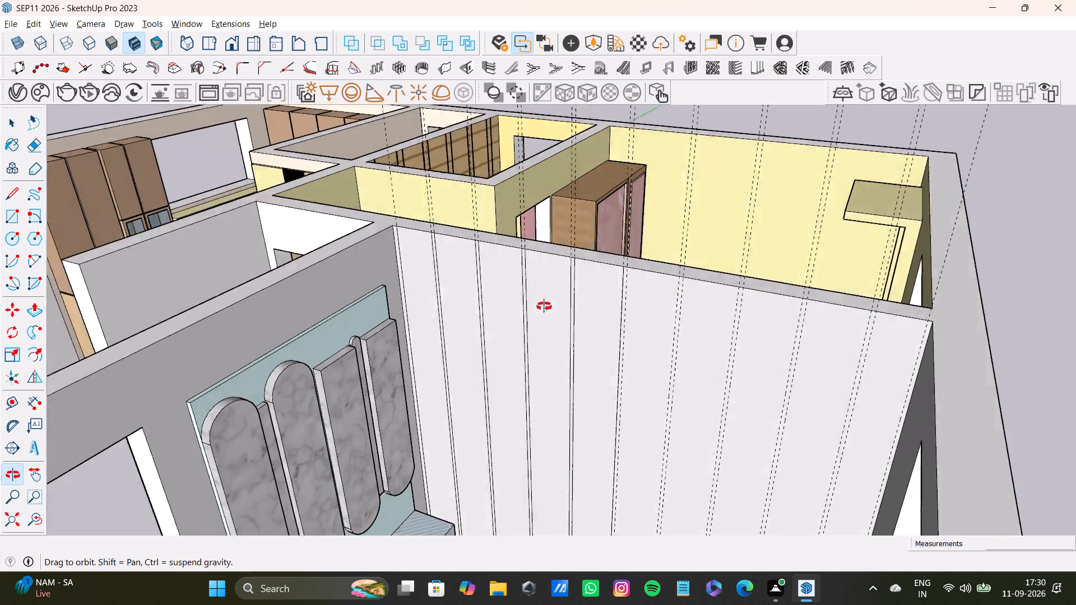
pyautogui.moveTo(544, 306); pyautogui.dragTo(548, 299, button='middle')
pyautogui.press('t')
pyautogui.scroll(6, 644, 304)
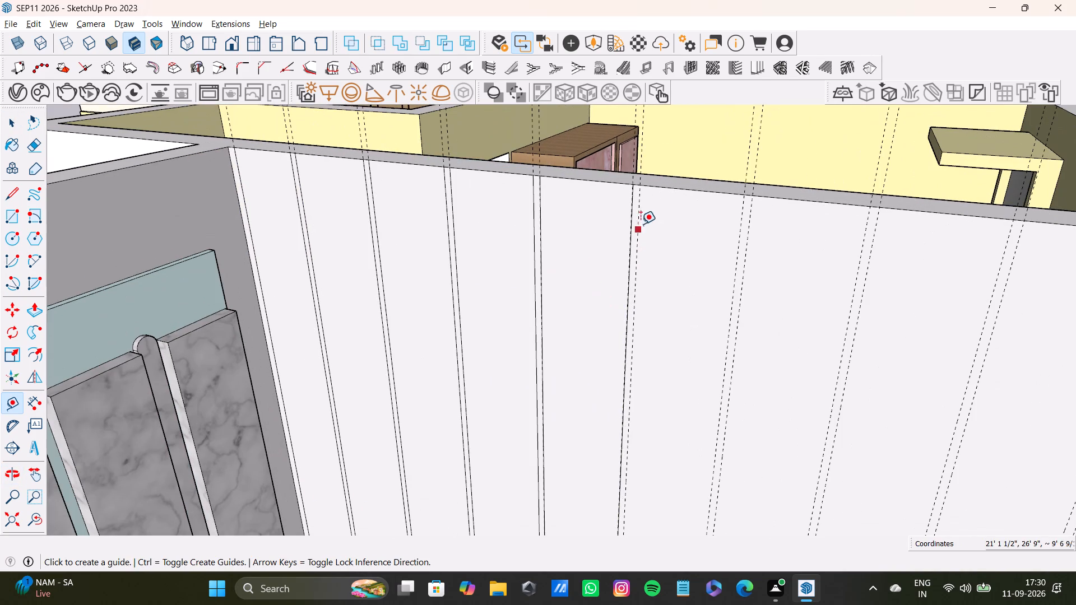
pyautogui.press('r')
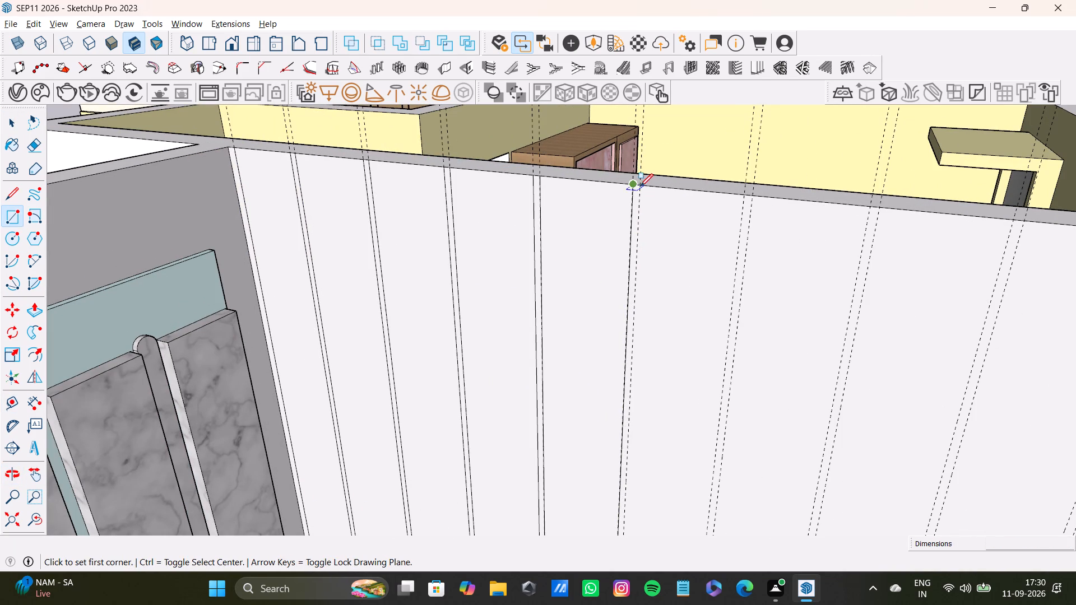
pyautogui.scroll(12, 637, 187)
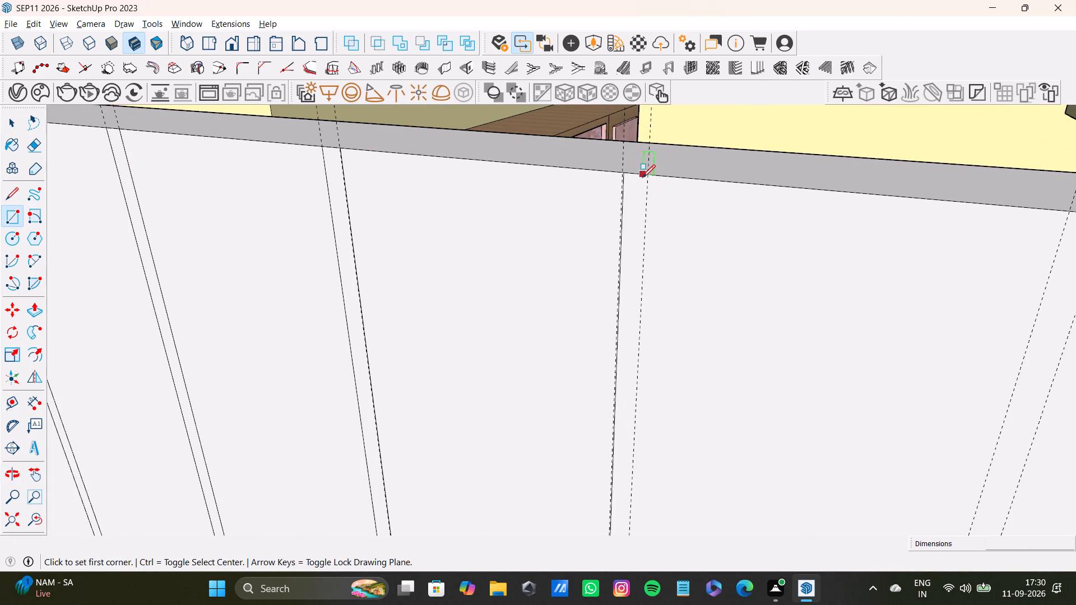
pyautogui.click(648, 174)
pyautogui.scroll(-9, 691, 222)
pyautogui.keyDown('shift'); pyautogui.moveTo(727, 345); pyautogui.dragTo(725, 342, button='middle'); pyautogui.keyUp('shift')
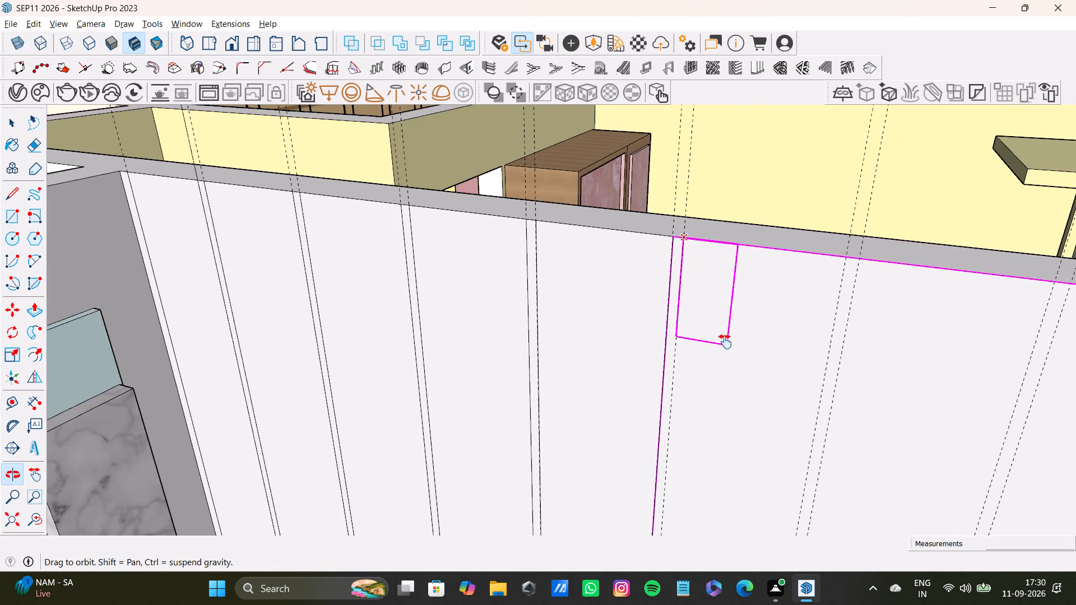
pyautogui.keyDown('shift'); pyautogui.moveTo(725, 342); pyautogui.dragTo(661, 144, button='middle'); pyautogui.keyUp('shift')
pyautogui.scroll(-5, 688, 307)
pyautogui.keyDown('shift'); pyautogui.moveTo(693, 373); pyautogui.dragTo(674, 214, button='middle'); pyautogui.keyUp('shift')
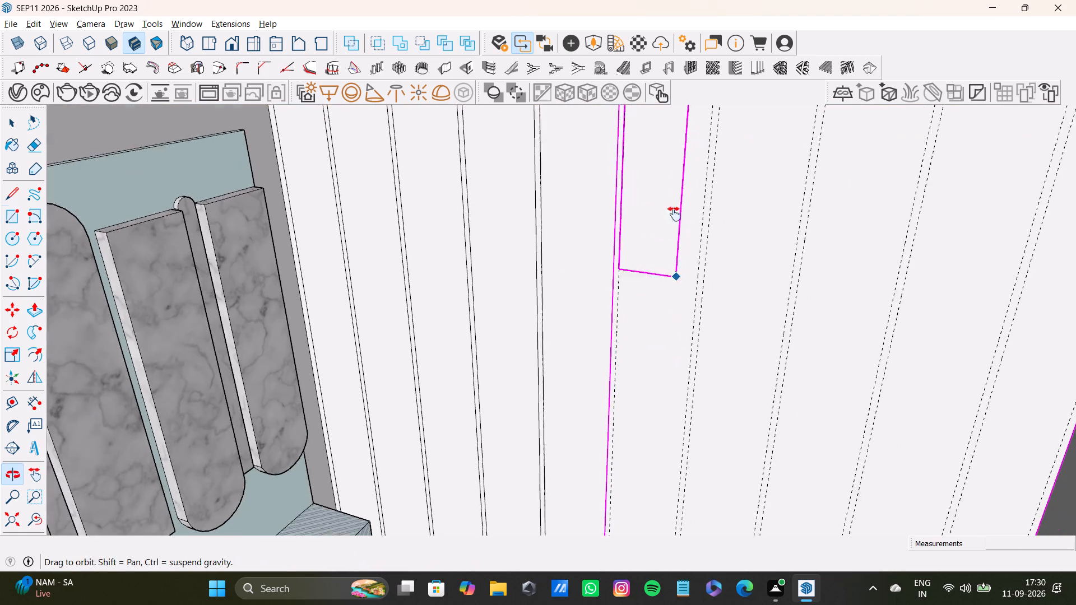
pyautogui.keyDown('shift'); pyautogui.moveTo(674, 214); pyautogui.dragTo(672, 172, button='middle'); pyautogui.keyUp('shift')
pyautogui.moveTo(646, 373); pyautogui.dragTo(657, 214, button='middle')
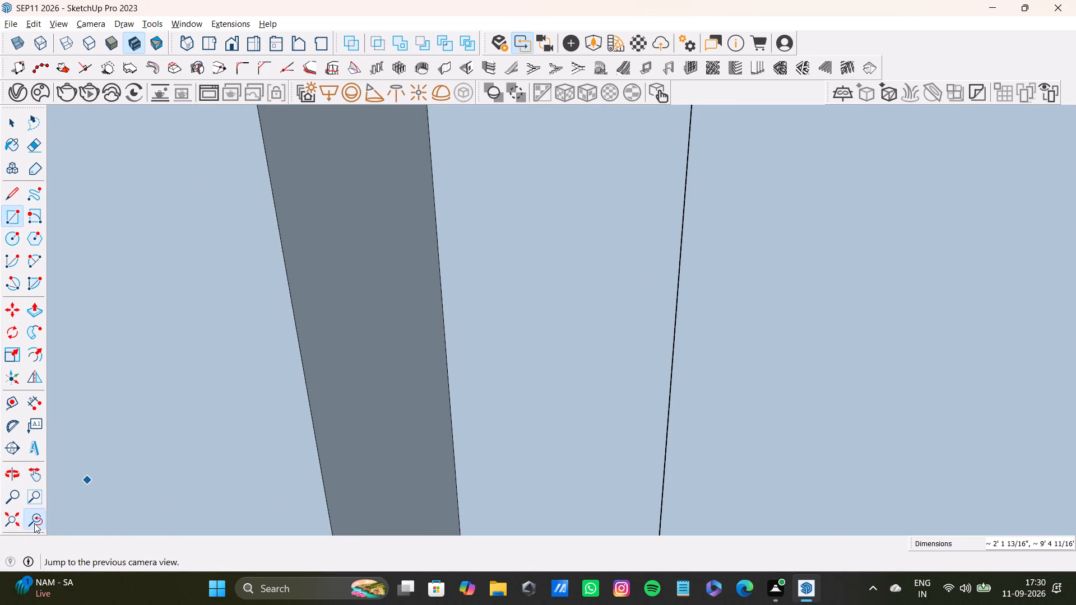
pyautogui.click(34, 523)
pyautogui.moveTo(469, 478); pyautogui.dragTo(457, 287, button='middle')
pyautogui.scroll(-1, 641, 490)
pyautogui.keyDown('shift'); pyautogui.moveTo(641, 488); pyautogui.dragTo(628, 401, button='middle'); pyautogui.keyUp('shift')
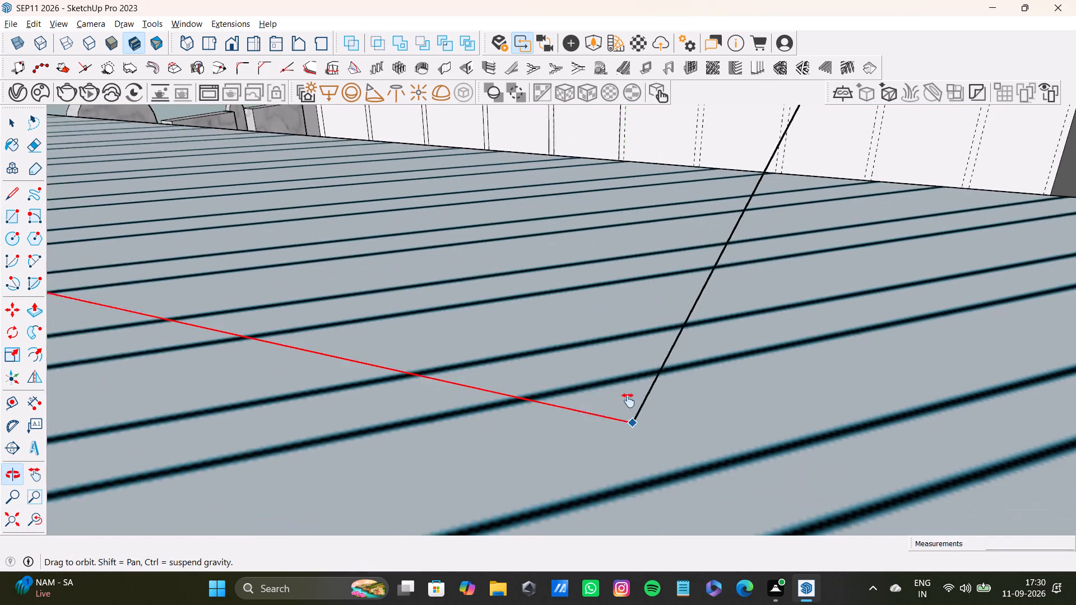
pyautogui.keyDown('shift'); pyautogui.moveTo(628, 401); pyautogui.dragTo(625, 390, button='middle'); pyautogui.keyUp('shift')
pyautogui.click(6, 520)
pyautogui.moveTo(446, 429); pyautogui.dragTo(509, 464, button='middle')
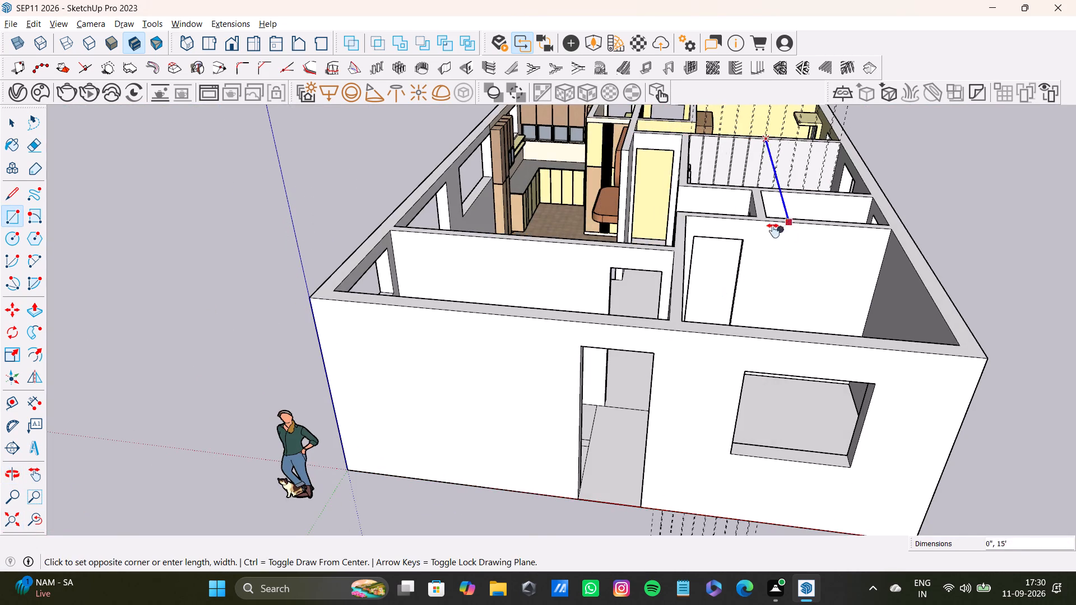
pyautogui.keyDown('shift'); pyautogui.moveTo(773, 231); pyautogui.dragTo(631, 403, button='middle'); pyautogui.keyUp('shift')
pyautogui.scroll(4, 626, 343)
pyautogui.scroll(-1, 637, 322)
pyautogui.scroll(7, 639, 326)
pyautogui.moveTo(687, 355); pyautogui.dragTo(586, 409, button='middle')
pyautogui.scroll(3, 573, 431)
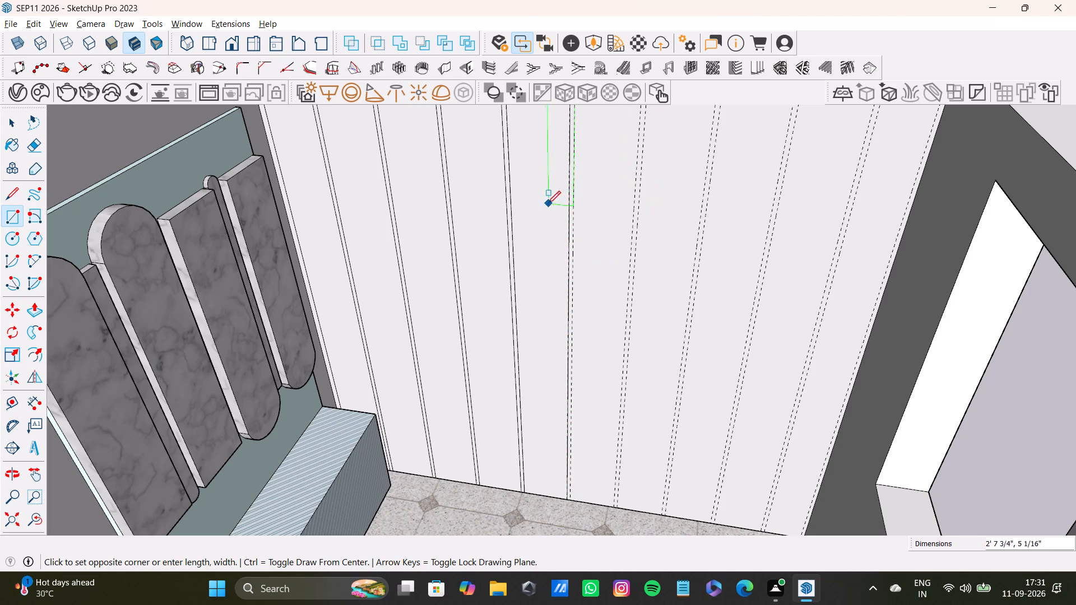
pyautogui.scroll(-2, 590, 224)
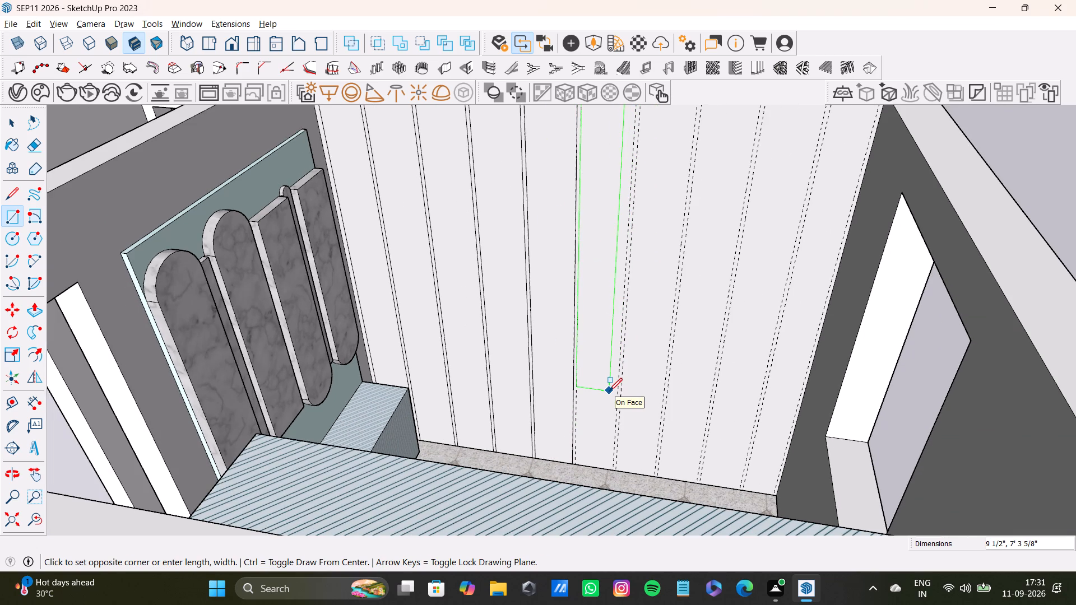
pyautogui.press('Left')
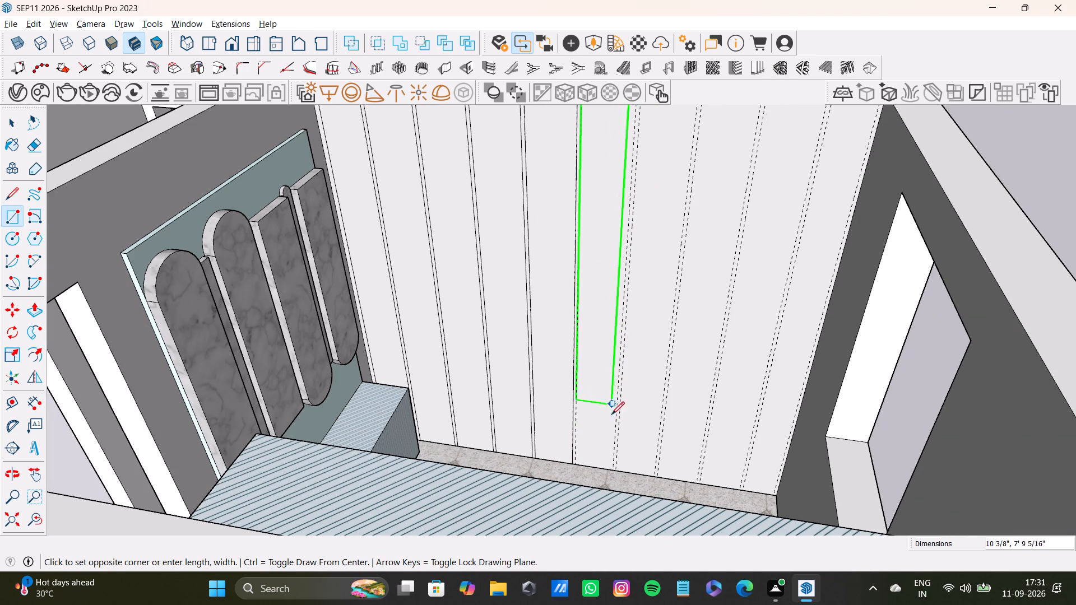
pyautogui.keyDown('shift'); pyautogui.moveTo(614, 427); pyautogui.dragTo(616, 381, button='middle'); pyautogui.keyUp('shift')
pyautogui.moveTo(607, 345); pyautogui.dragTo(570, 401, button='middle')
pyautogui.scroll(3, 571, 416)
pyautogui.keyDown('shift'); pyautogui.moveTo(574, 423); pyautogui.dragTo(575, 388, button='middle'); pyautogui.keyUp('shift')
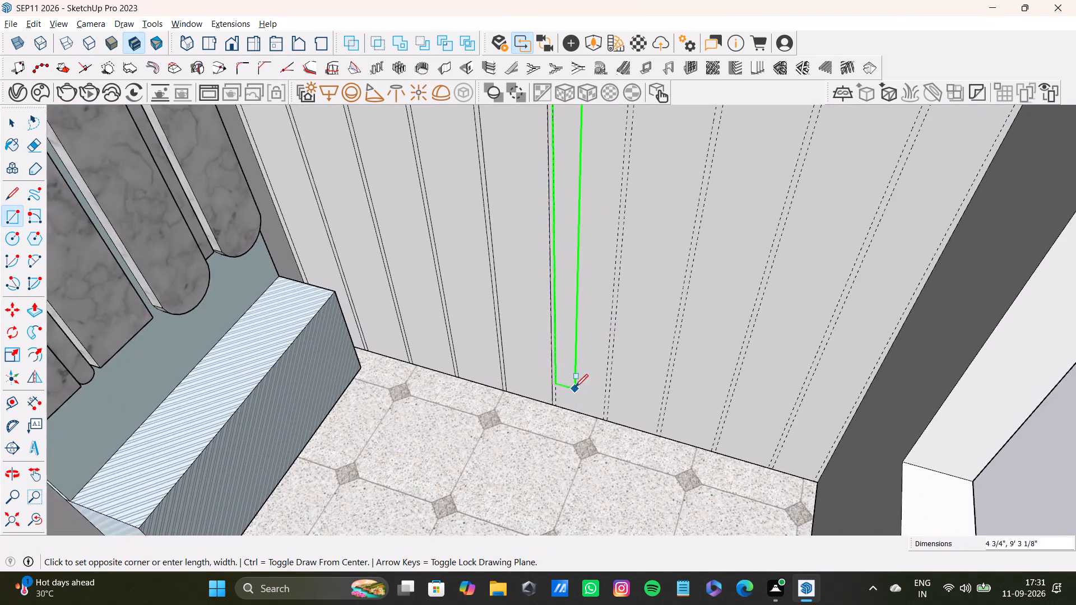
pyautogui.scroll(3, 575, 402)
pyautogui.click(615, 422)
# Draw a full-height rectangle between the sixth and seventh guide pairs, from the wall's top edge to the floor.
pyautogui.scroll(-8, 571, 376)
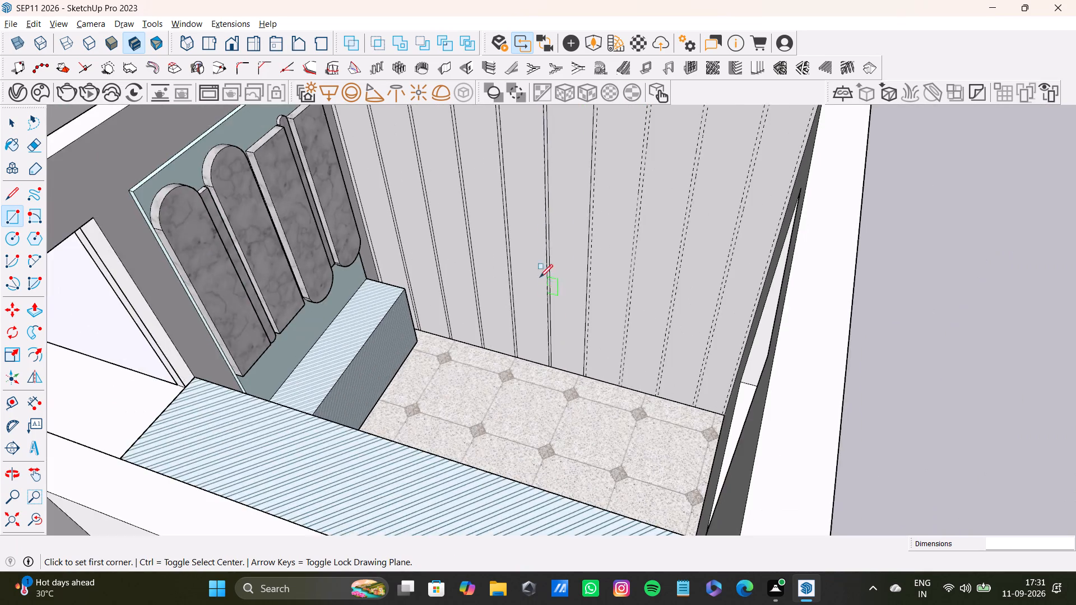
pyautogui.keyDown('shift'); pyautogui.moveTo(542, 232); pyautogui.dragTo(523, 427, button='middle'); pyautogui.keyUp('shift')
pyautogui.scroll(7, 552, 311)
pyautogui.click(591, 290)
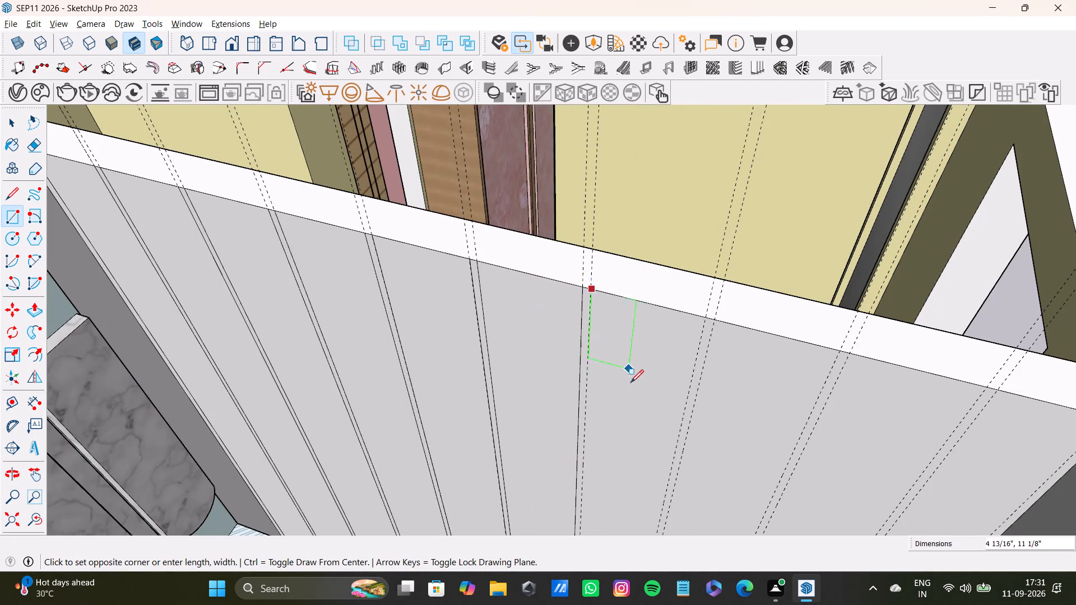
pyautogui.scroll(-2, 633, 395)
pyautogui.keyDown('shift'); pyautogui.moveTo(632, 406); pyautogui.dragTo(604, 211, button='middle'); pyautogui.keyUp('shift')
pyautogui.scroll(-2, 618, 373)
pyautogui.keyDown('shift'); pyautogui.moveTo(618, 392); pyautogui.dragTo(618, 251, button='middle'); pyautogui.keyUp('shift')
pyautogui.scroll(6, 616, 371)
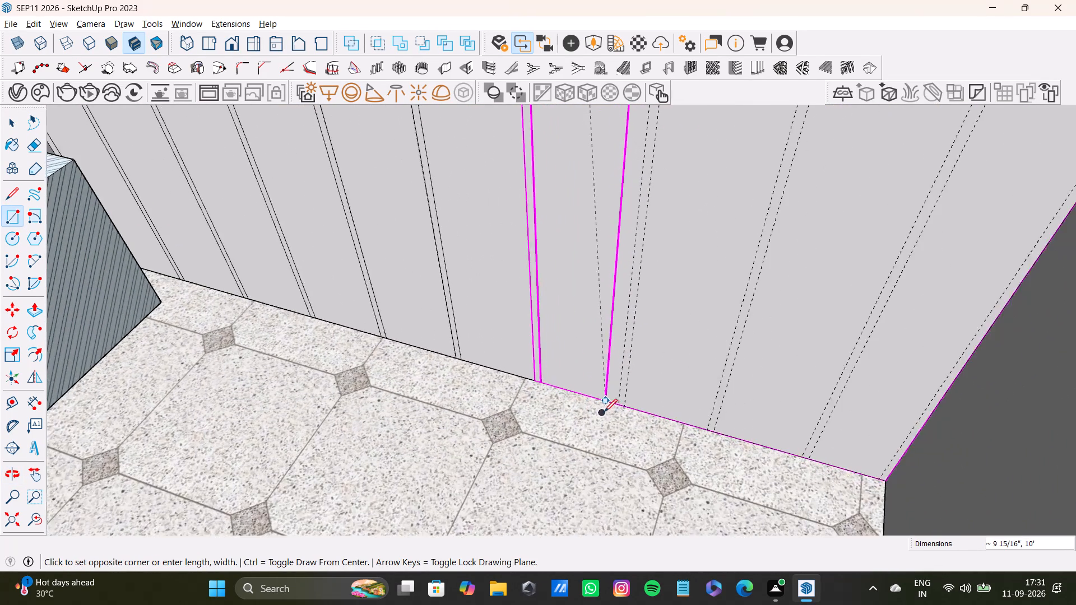
pyautogui.scroll(2, 604, 412)
pyautogui.click(623, 399)
# Draw a full-height rectangle between the seventh and eighth guide pairs, from the wall's top edge to the floor.
pyautogui.scroll(-3, 579, 356)
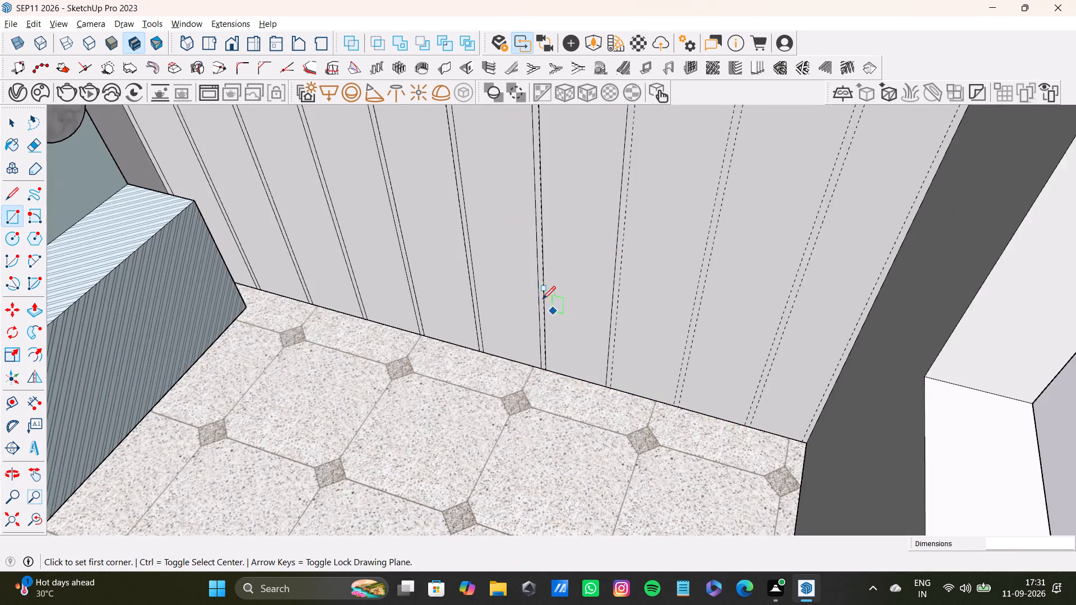
pyautogui.scroll(-5, 542, 299)
pyautogui.keyDown('shift'); pyautogui.moveTo(539, 239); pyautogui.dragTo(508, 478, button='middle'); pyautogui.keyUp('shift')
pyautogui.scroll(5, 559, 294)
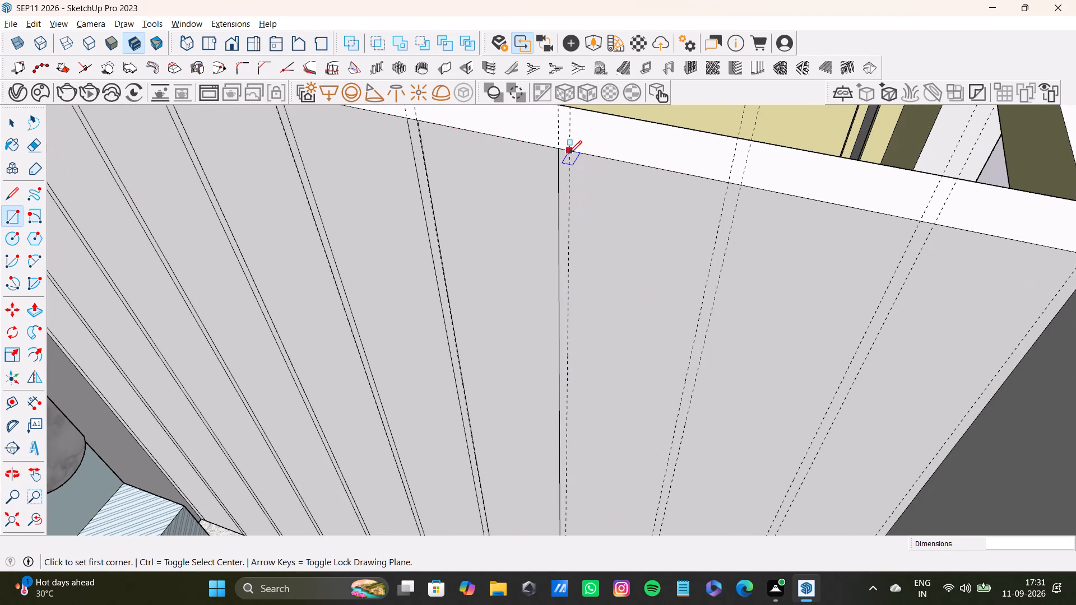
pyautogui.press('Left')
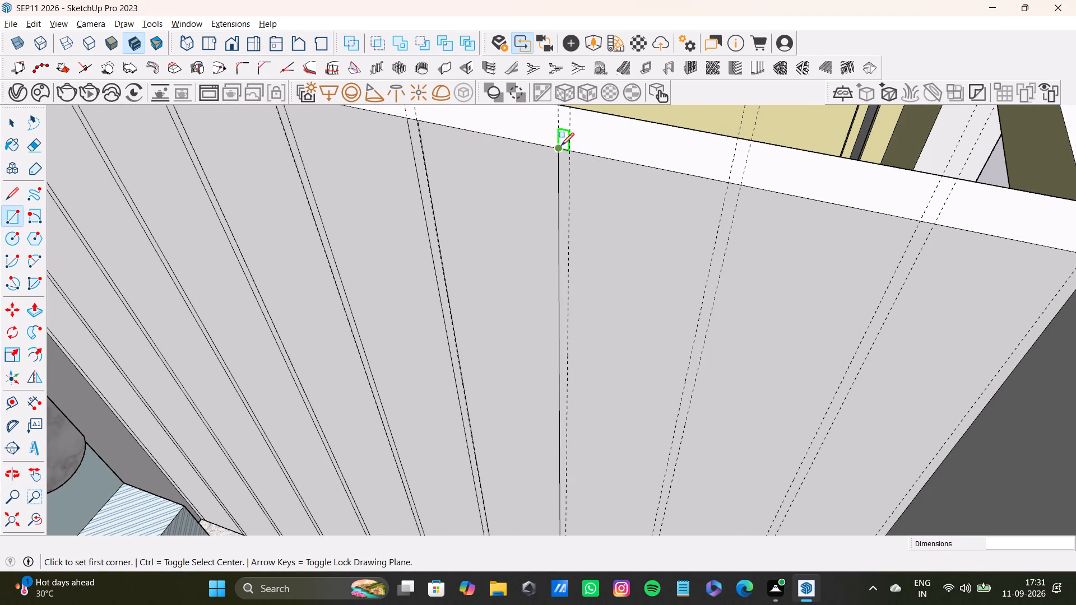
pyautogui.click(568, 151)
pyautogui.scroll(-3, 628, 260)
pyautogui.keyDown('shift'); pyautogui.moveTo(643, 301); pyautogui.dragTo(637, 203, button='middle'); pyautogui.keyUp('shift')
pyautogui.scroll(-4, 644, 278)
pyautogui.moveTo(639, 336); pyautogui.dragTo(639, 306, button='middle')
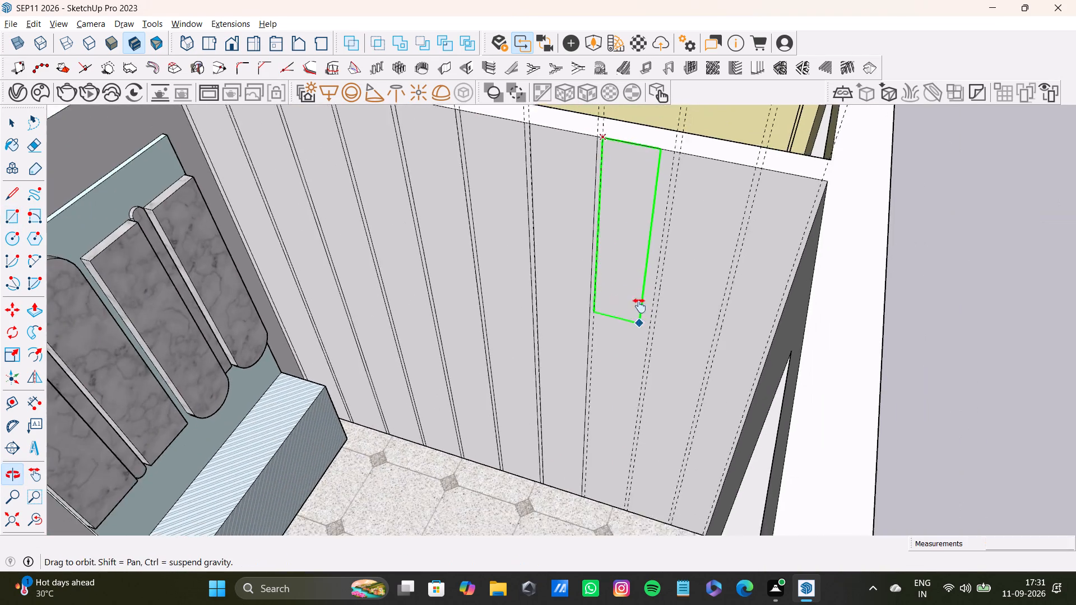
pyautogui.moveTo(639, 306); pyautogui.dragTo(636, 262, button='middle')
pyautogui.scroll(3, 625, 318)
pyautogui.keyDown('shift'); pyautogui.moveTo(620, 473); pyautogui.dragTo(621, 408, button='middle'); pyautogui.keyUp('shift')
pyautogui.scroll(5, 621, 411)
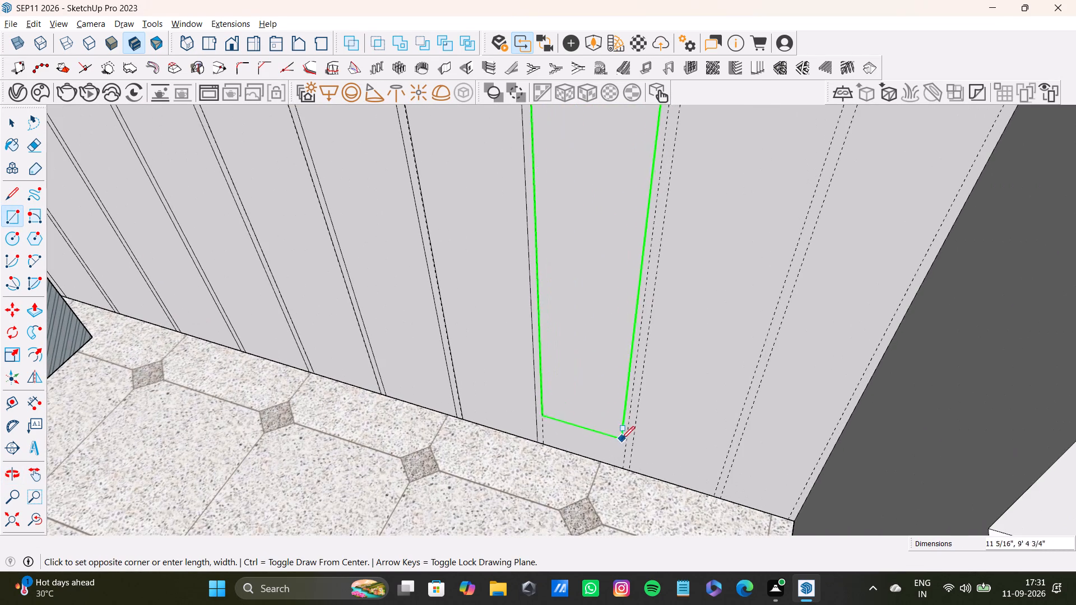
pyautogui.click(624, 467)
# Draw a full-height rectangle about 1' by 10' between the eighth and ninth guide pairs on the wall.
pyautogui.scroll(-6, 615, 443)
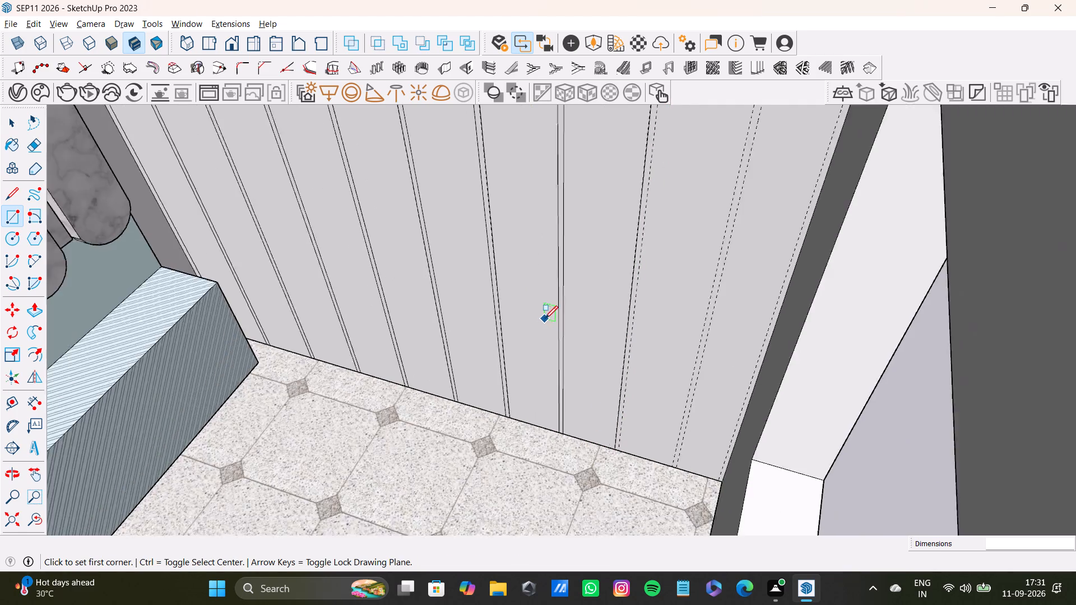
pyautogui.scroll(-2, 545, 319)
pyautogui.keyDown('shift'); pyautogui.moveTo(534, 283); pyautogui.dragTo(536, 470, button='middle'); pyautogui.keyUp('shift')
pyautogui.scroll(5, 631, 290)
pyautogui.click(645, 244)
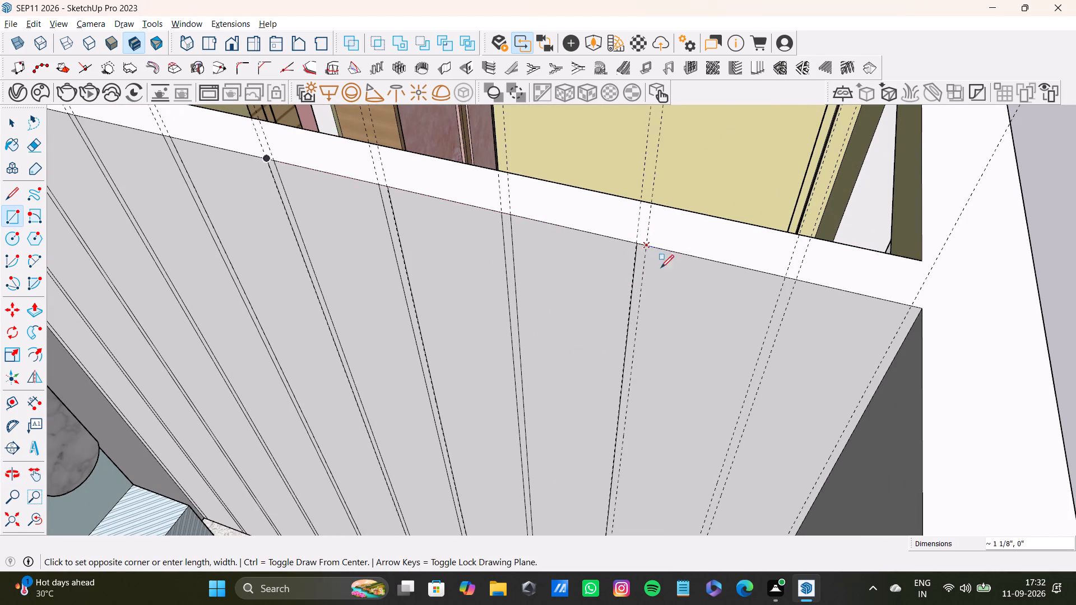
pyautogui.moveTo(712, 421); pyautogui.dragTo(703, 279, button='middle')
pyautogui.scroll(-2, 689, 376)
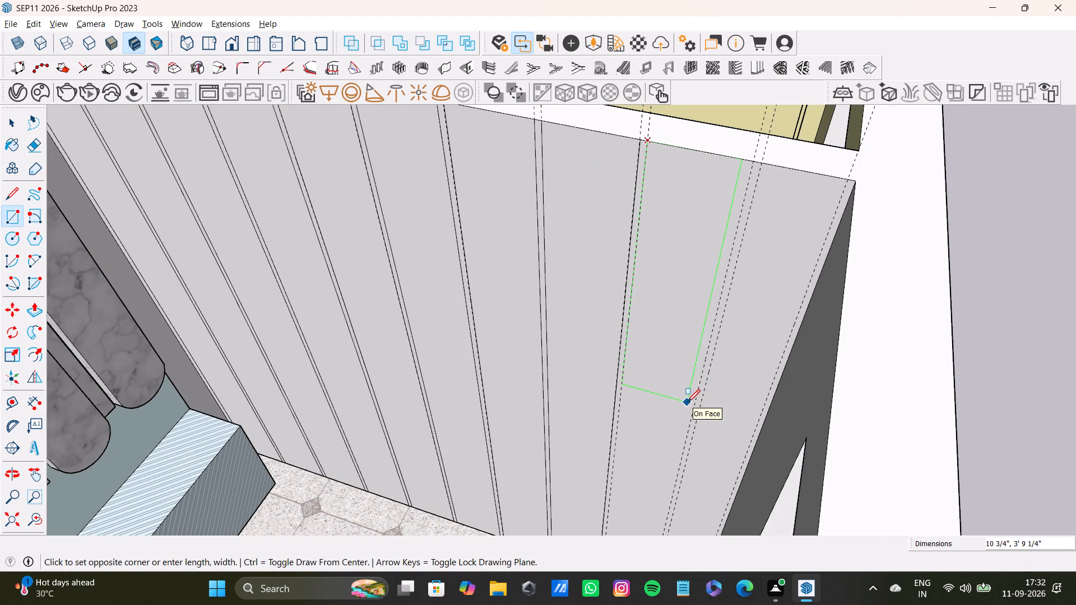
pyautogui.press('Left')
pyautogui.scroll(-3, 686, 412)
pyautogui.moveTo(689, 418); pyautogui.dragTo(698, 291, button='middle')
pyautogui.scroll(3, 687, 416)
pyautogui.scroll(-1, 681, 434)
pyautogui.scroll(2, 675, 445)
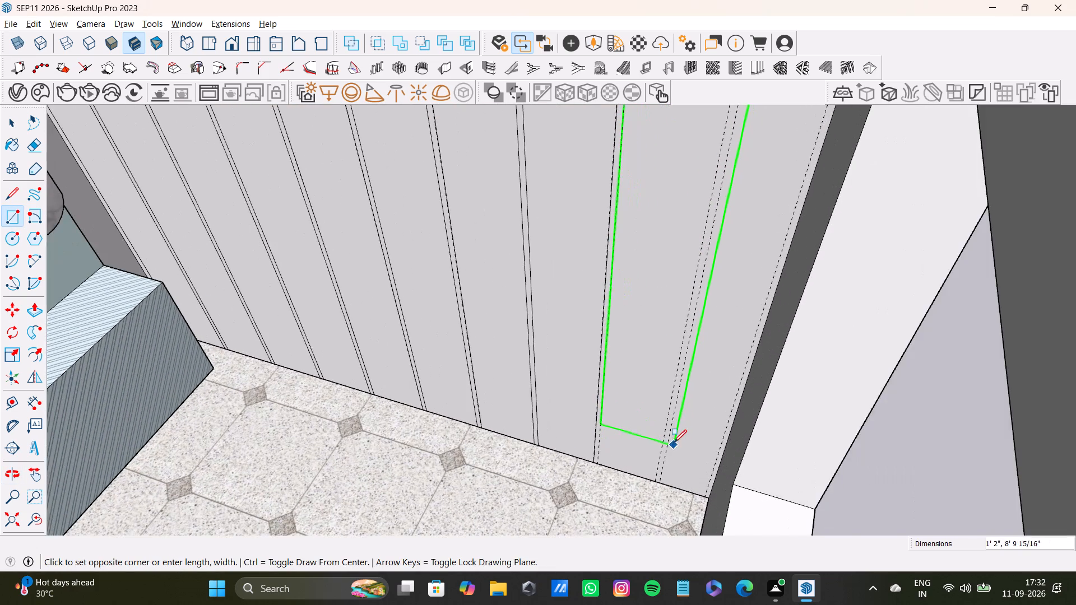
pyautogui.keyDown('shift'); pyautogui.moveTo(673, 440); pyautogui.dragTo(670, 389, button='middle'); pyautogui.keyUp('shift')
pyautogui.scroll(2, 644, 411)
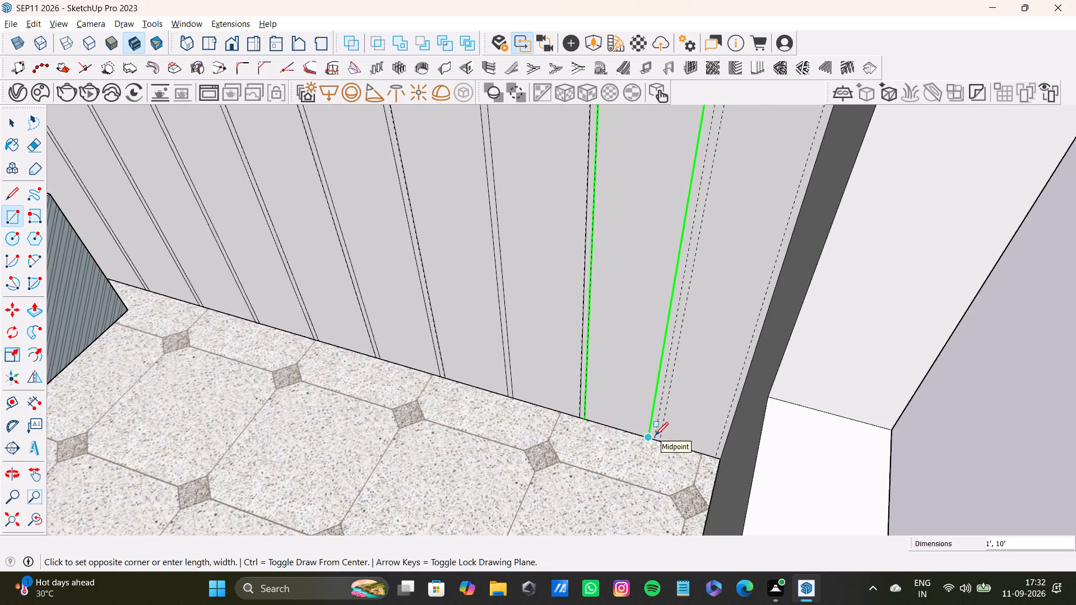
pyautogui.scroll(6, 657, 438)
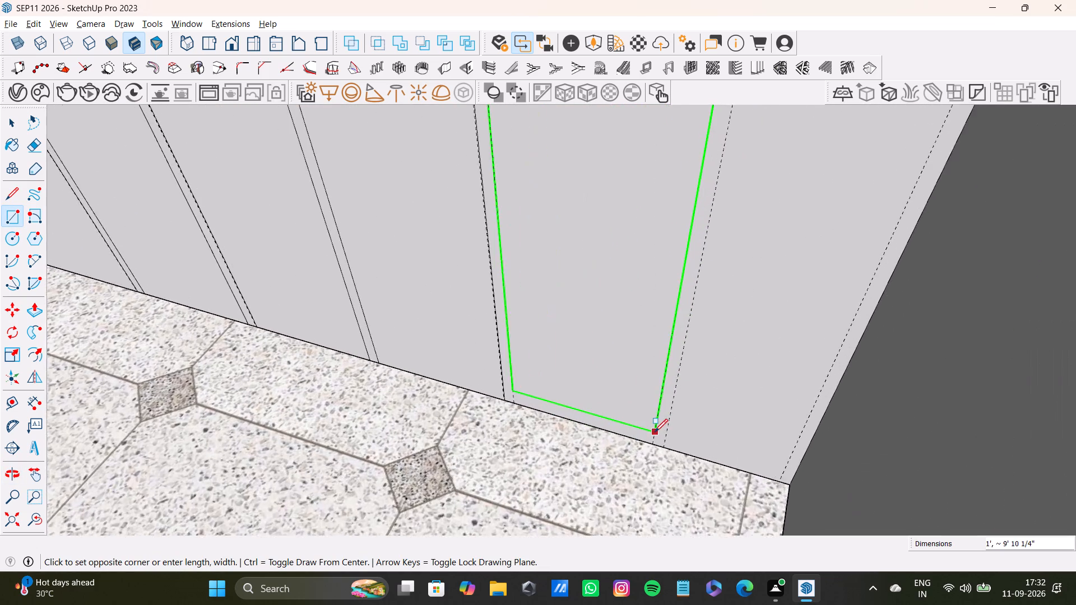
pyautogui.scroll(4, 655, 432)
pyautogui.click(656, 443)
# Draw a full-height rectangle about 9 3/16" by 10' between the ninth guide pair and the last single guide at the wall's end.
pyautogui.scroll(-14, 609, 419)
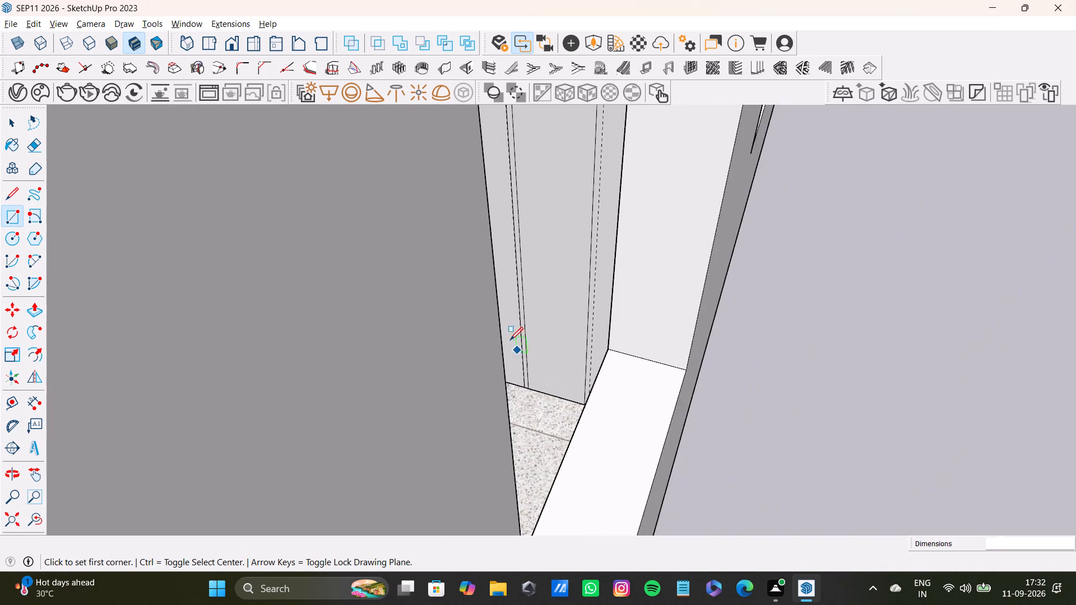
pyautogui.keyDown('shift'); pyautogui.moveTo(505, 327); pyautogui.dragTo(739, 458, button='middle'); pyautogui.keyUp('shift')
pyautogui.scroll(-5, 653, 426)
pyautogui.keyDown('shift'); pyautogui.moveTo(757, 239); pyautogui.dragTo(521, 317, button='middle'); pyautogui.keyUp('shift')
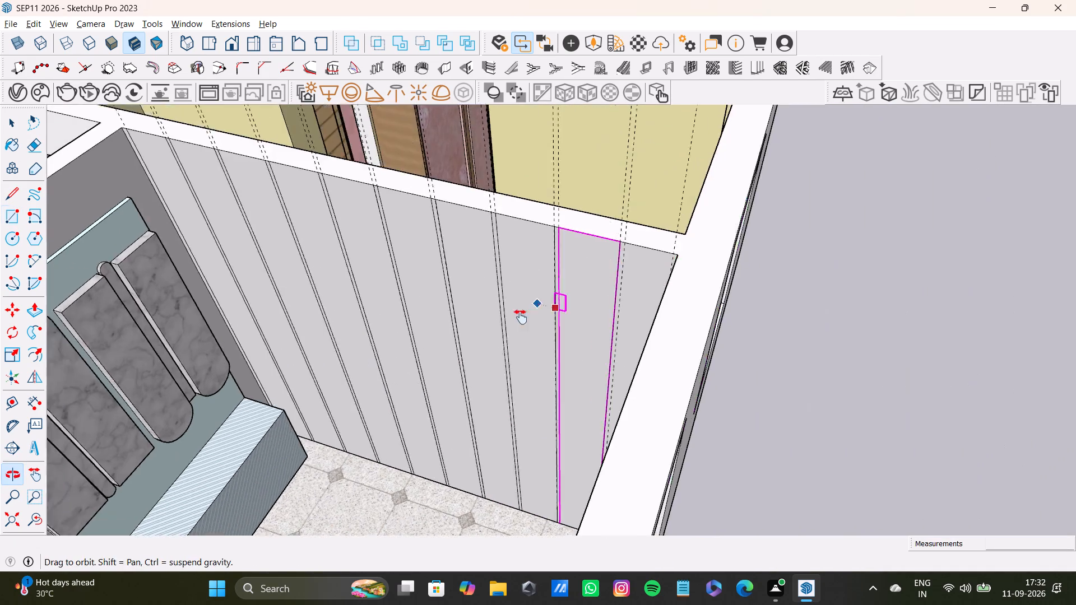
pyautogui.keyDown('shift'); pyautogui.moveTo(521, 317); pyautogui.dragTo(516, 324, button='middle'); pyautogui.keyUp('shift')
pyautogui.moveTo(512, 327); pyautogui.dragTo(634, 313, button='middle')
pyautogui.scroll(2, 670, 275)
pyautogui.keyDown('shift'); pyautogui.scroll(1, 692, 260); pyautogui.keyUp('shift')
pyautogui.keyDown('shift'); pyautogui.moveTo(692, 260); pyautogui.dragTo(614, 298, button='middle'); pyautogui.keyUp('shift')
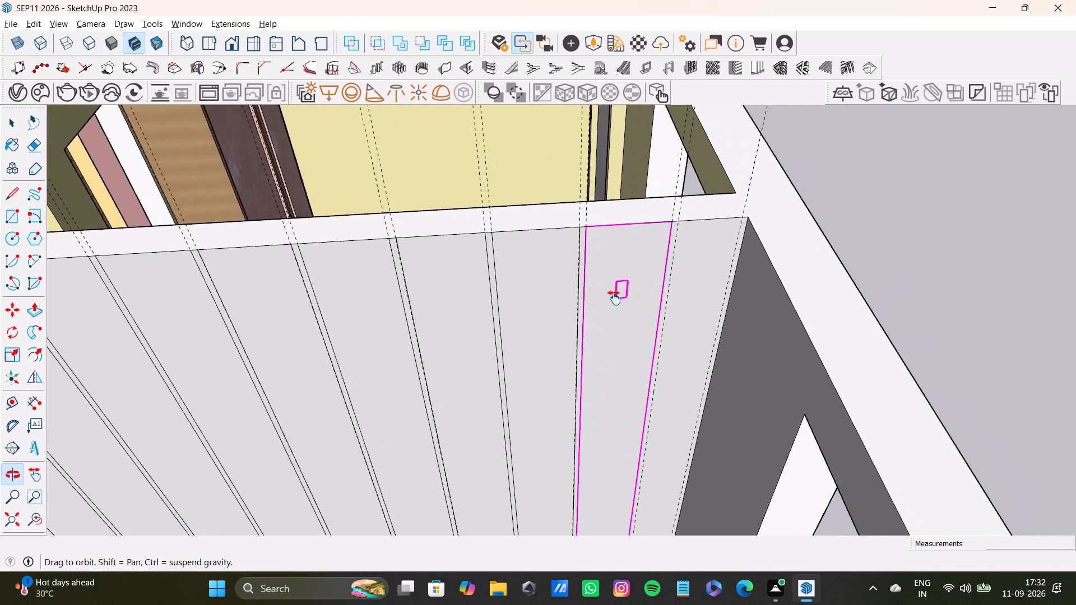
pyautogui.keyDown('shift'); pyautogui.moveTo(614, 298); pyautogui.dragTo(578, 298, button='middle'); pyautogui.keyUp('shift')
pyautogui.moveTo(651, 274); pyautogui.dragTo(629, 282, button='middle')
pyautogui.scroll(6, 601, 248)
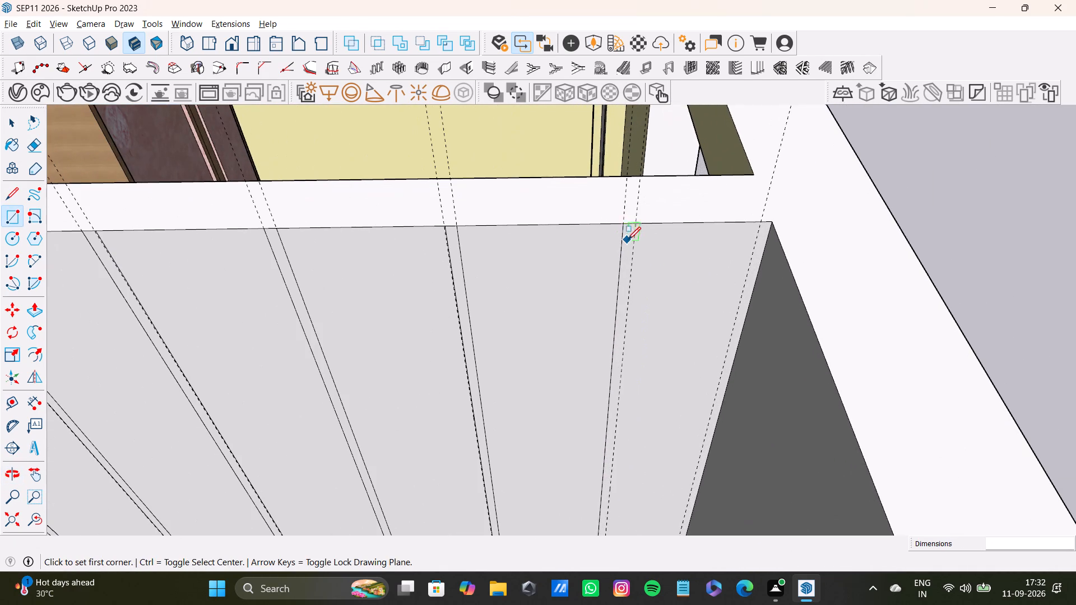
pyautogui.click(634, 226)
pyautogui.scroll(-3, 664, 354)
pyautogui.keyDown('shift'); pyautogui.moveTo(670, 390); pyautogui.dragTo(643, 201, button='middle'); pyautogui.keyUp('shift')
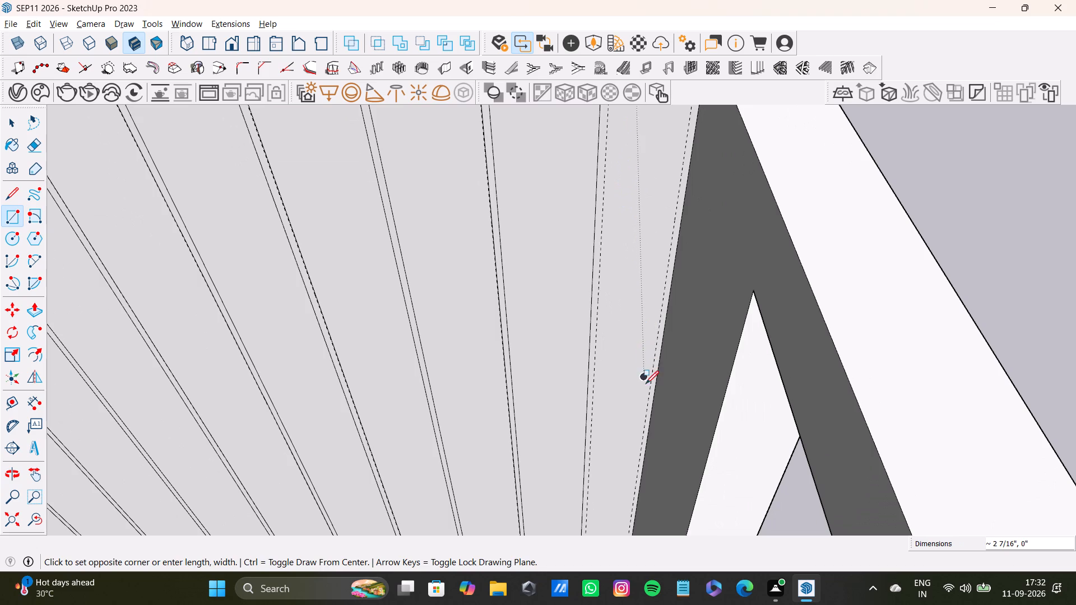
pyautogui.press('Left')
pyautogui.scroll(-2, 646, 411)
pyautogui.moveTo(644, 417); pyautogui.dragTo(661, 255, button='middle')
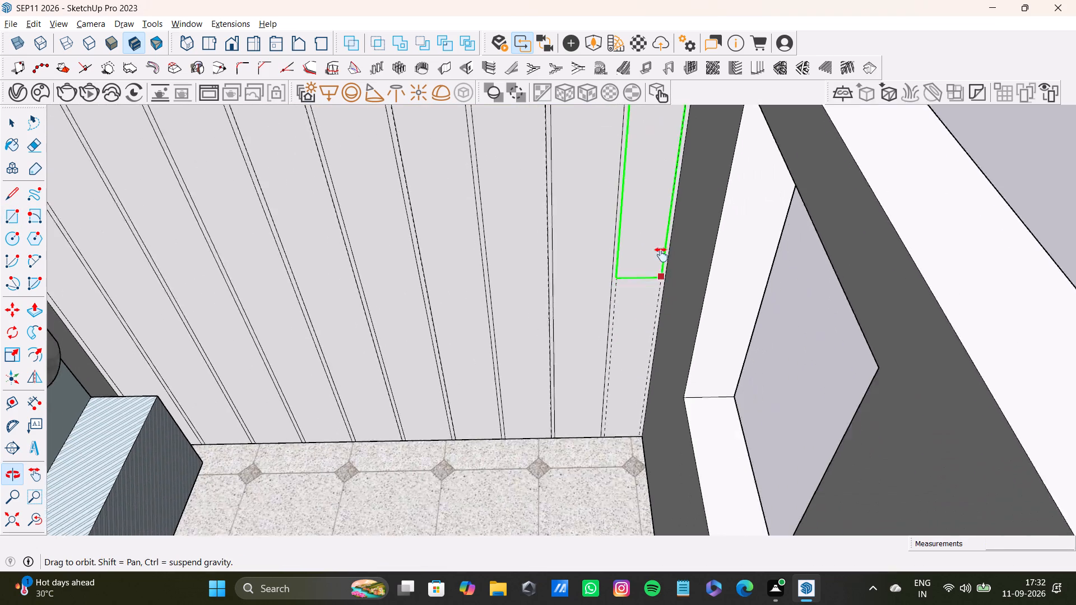
pyautogui.moveTo(661, 255); pyautogui.dragTo(661, 218, button='middle')
pyautogui.scroll(5, 630, 353)
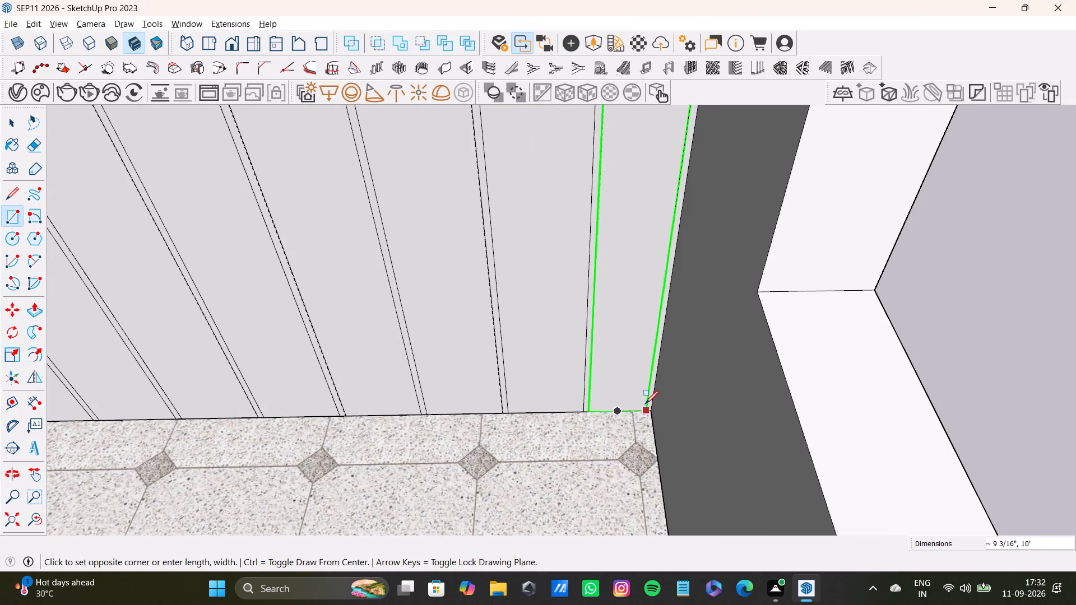
pyautogui.click(645, 404)
pyautogui.scroll(-8, 597, 393)
pyautogui.keyDown('shift'); pyautogui.moveTo(453, 333); pyautogui.dragTo(643, 403, button='middle'); pyautogui.keyUp('shift')
pyautogui.scroll(-1, 615, 397)
pyautogui.moveTo(615, 397); pyautogui.dragTo(602, 422, button='middle')
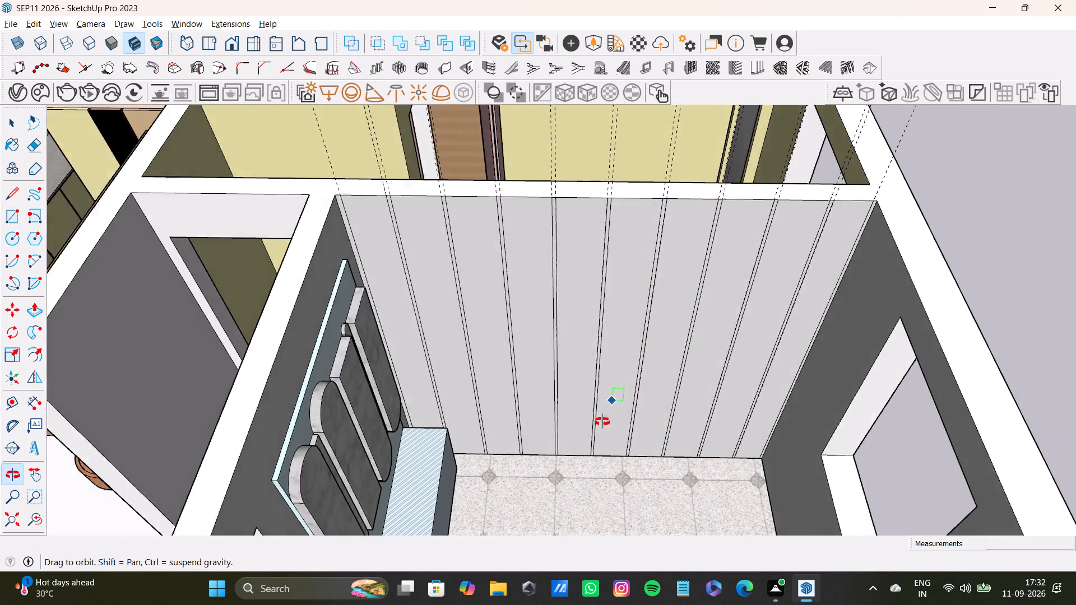
pyautogui.moveTo(602, 422); pyautogui.dragTo(577, 404, button='middle')
pyautogui.press('space')
# Start the Paint Bucket and open the Tile material collection for the panelled wall.
pyautogui.scroll(4, 356, 197)
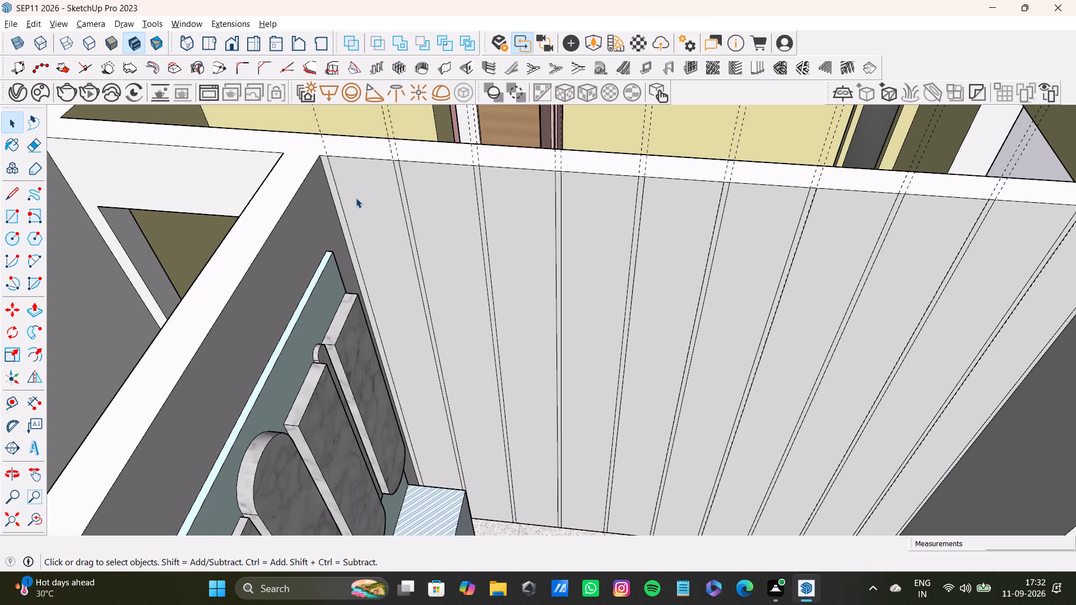
pyautogui.click(10, 143)
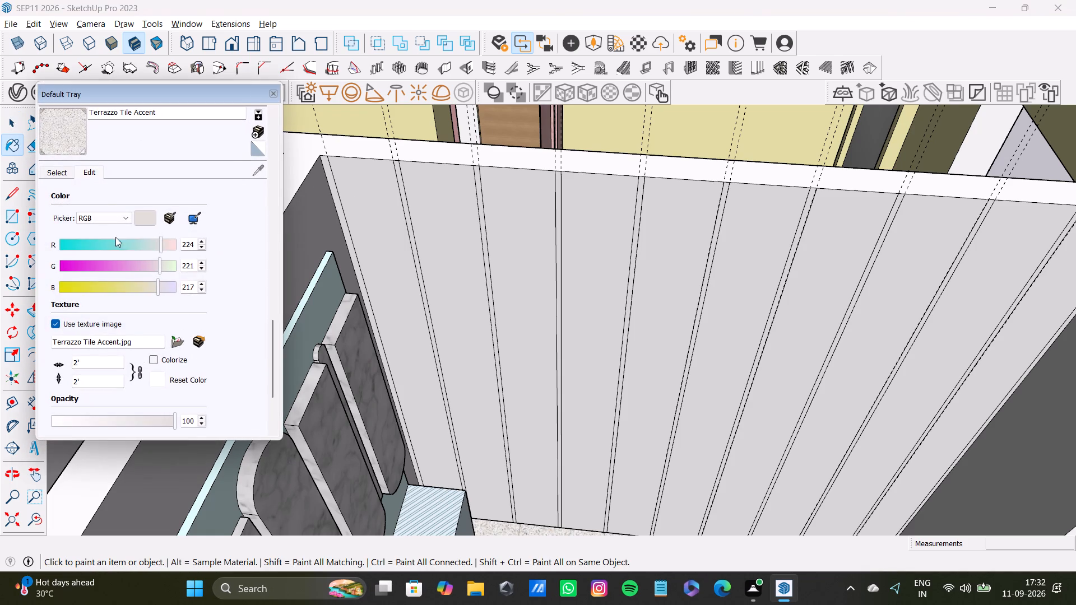
pyautogui.click(49, 170)
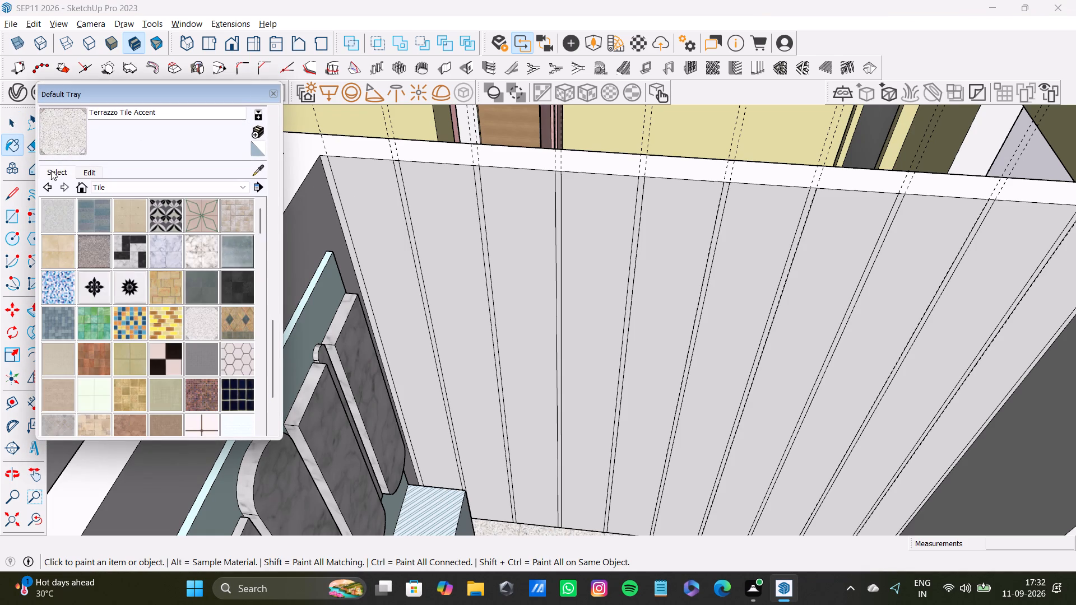
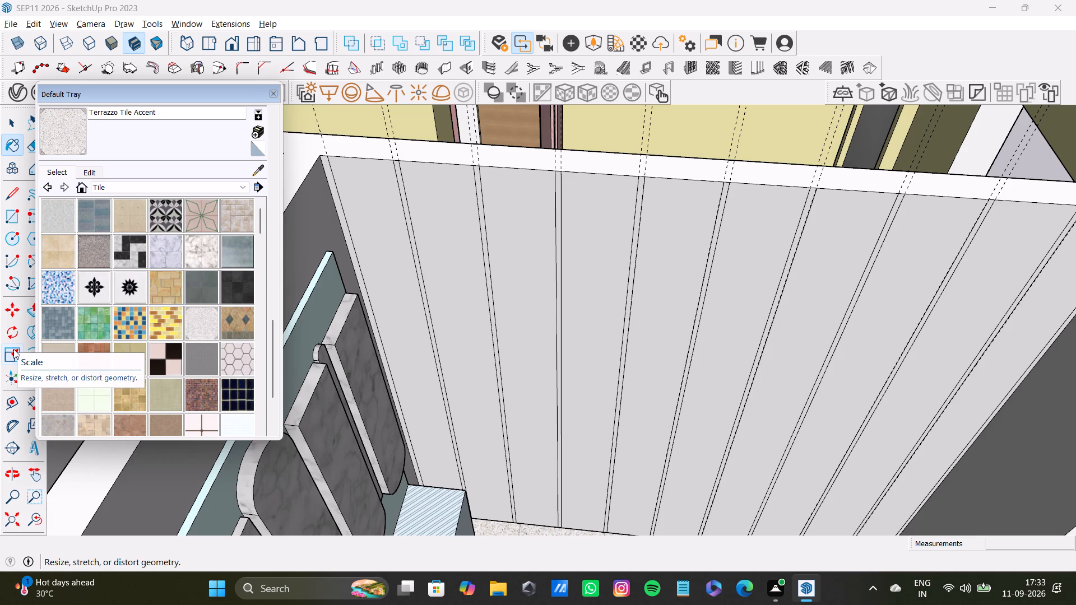
# Look through the Tile collection, switch to the Colors collection and examine its swatches for a wall panel colour.
pyautogui.scroll(-2, 164, 295)
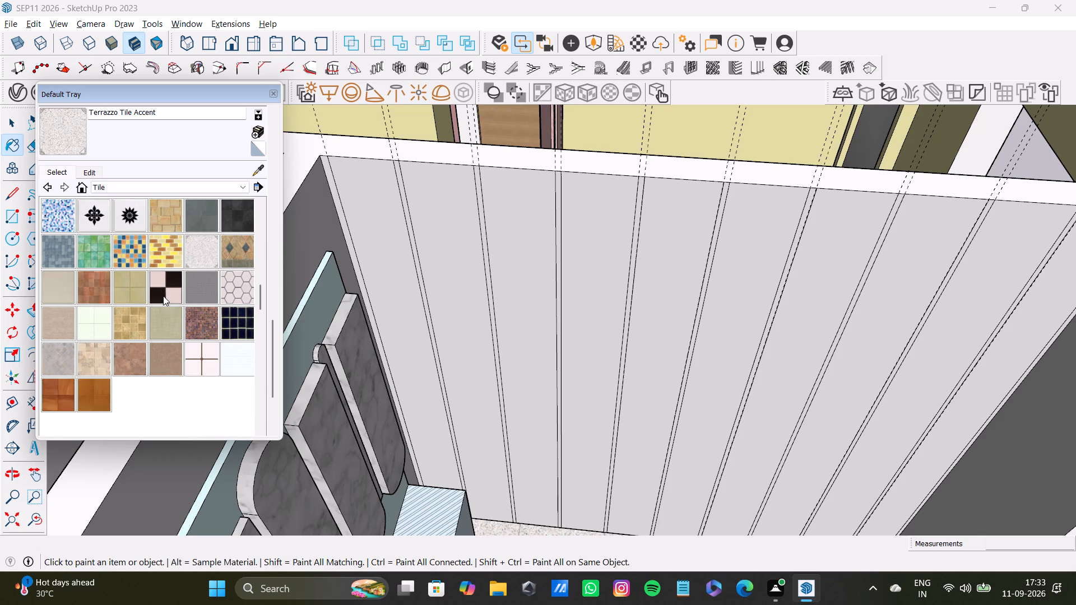
pyautogui.scroll(-4, 163, 296)
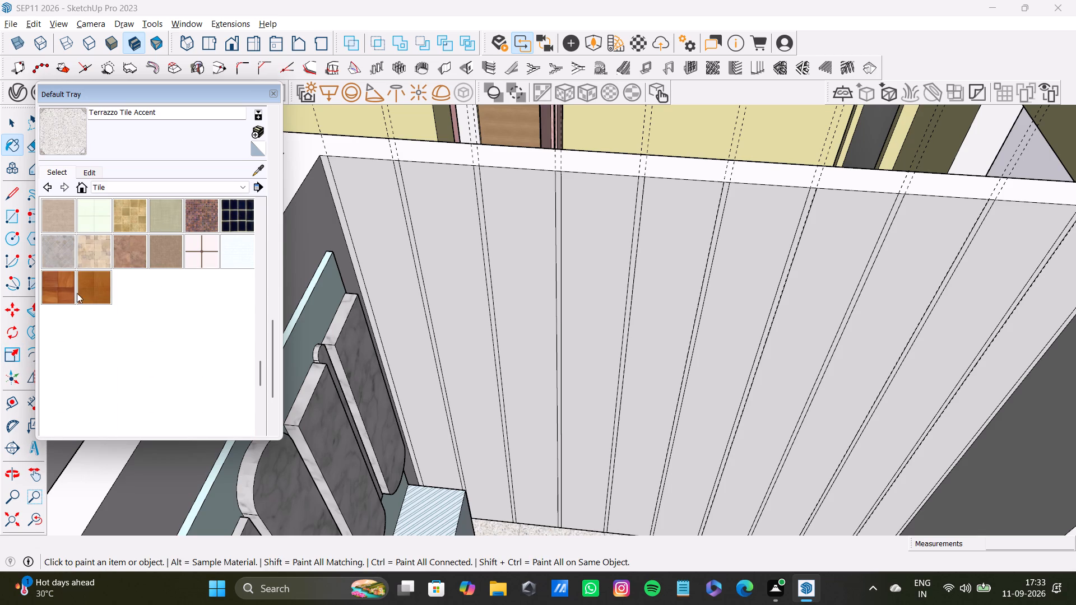
pyautogui.scroll(12, 112, 291)
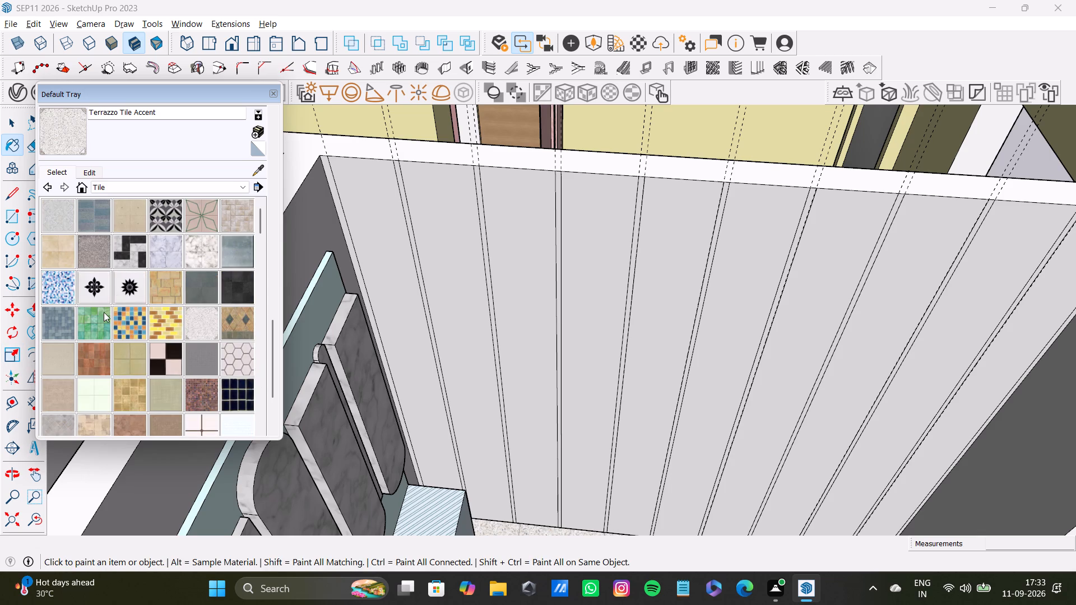
pyautogui.click(86, 175)
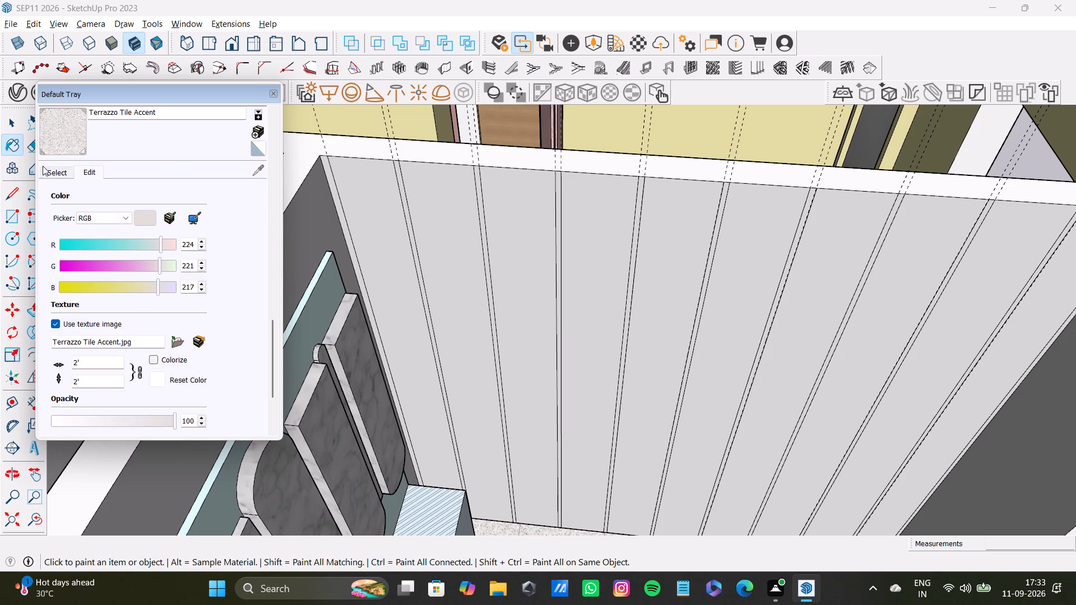
pyautogui.click(60, 175)
pyautogui.click(133, 184)
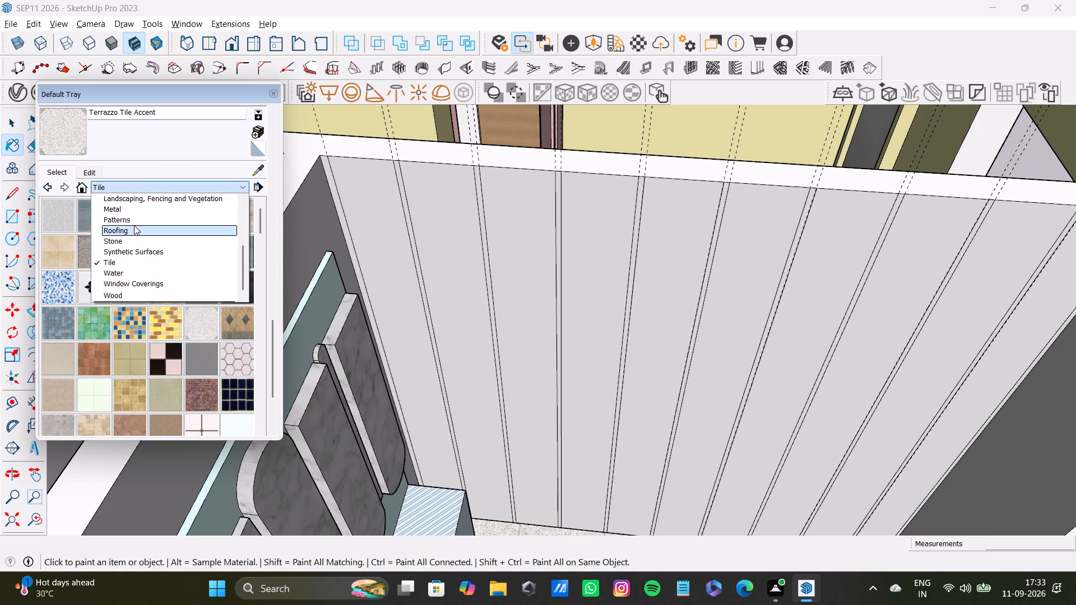
pyautogui.scroll(2, 130, 235)
pyautogui.click(129, 230)
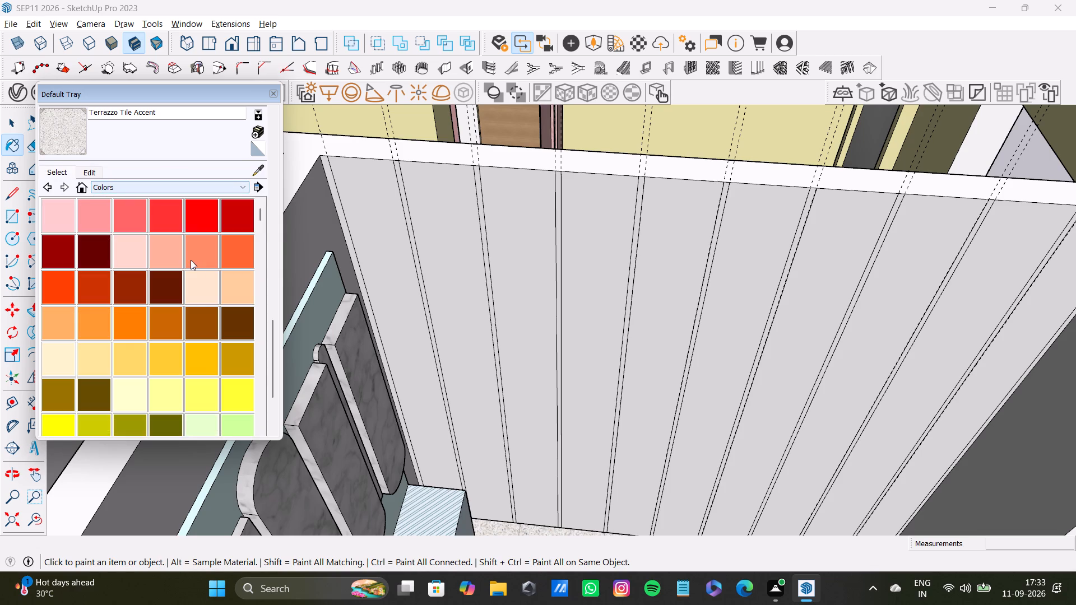
pyautogui.scroll(-20, 194, 315)
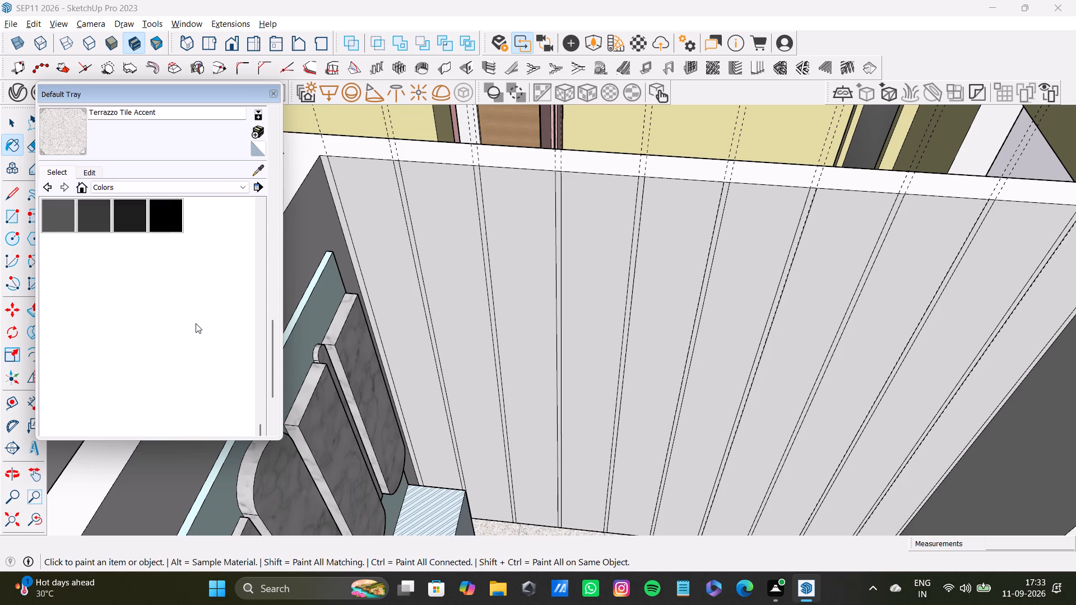
pyautogui.scroll(4, 174, 303)
pyautogui.scroll(-1, 173, 302)
pyautogui.scroll(11, 173, 302)
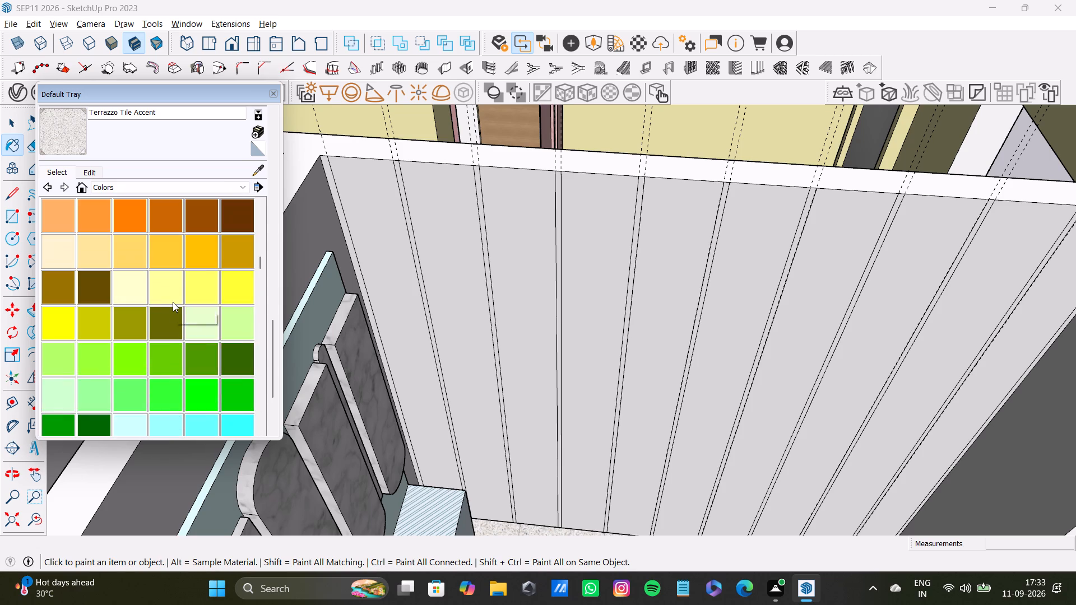
pyautogui.scroll(3, 174, 301)
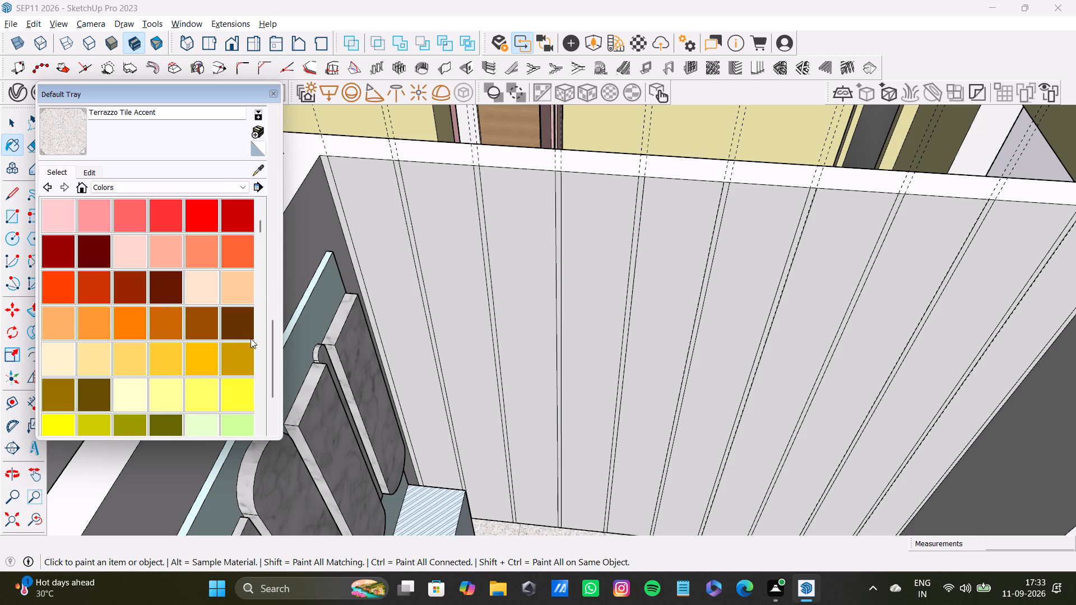
pyautogui.scroll(-11, 215, 349)
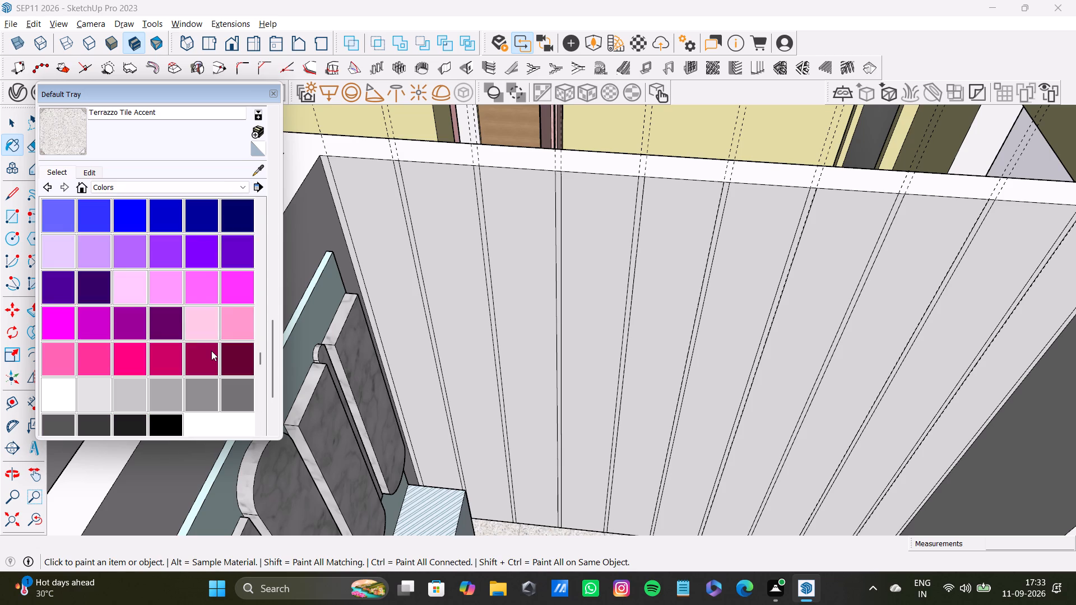
pyautogui.scroll(1, 89, 215)
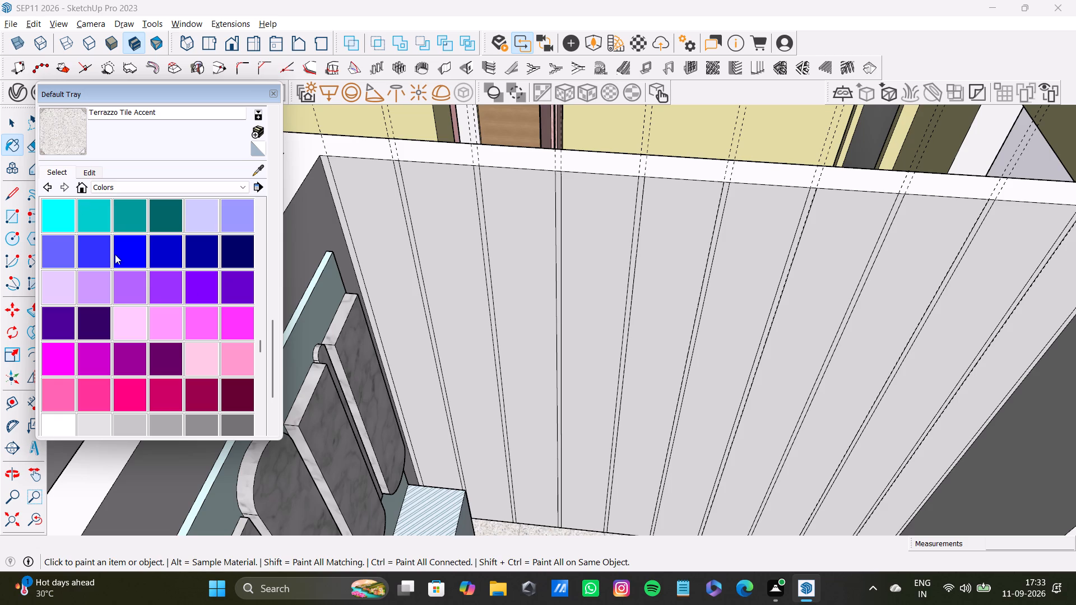
pyautogui.scroll(1, 218, 301)
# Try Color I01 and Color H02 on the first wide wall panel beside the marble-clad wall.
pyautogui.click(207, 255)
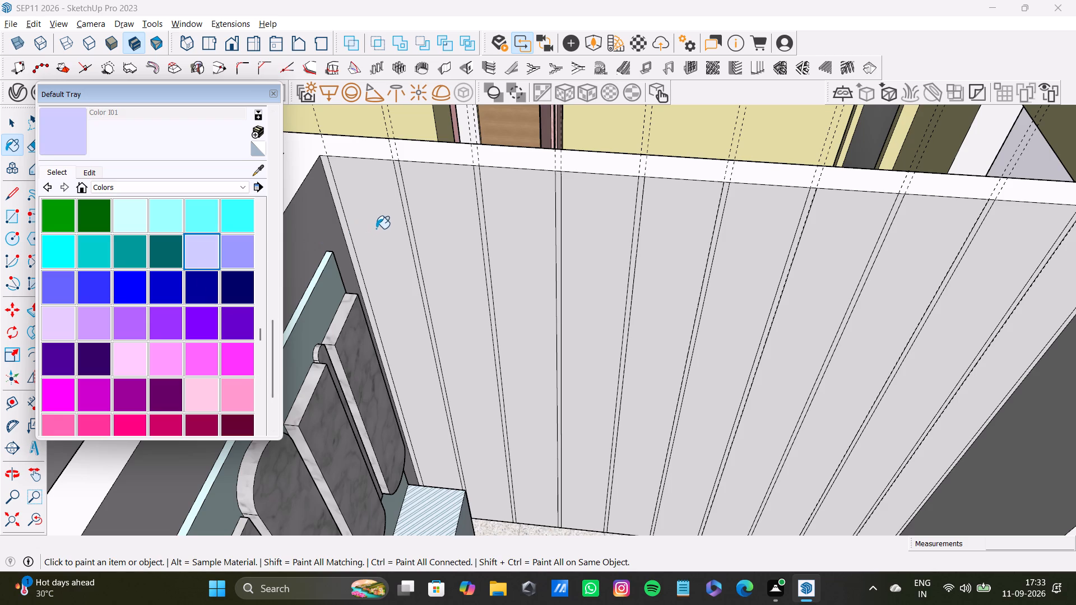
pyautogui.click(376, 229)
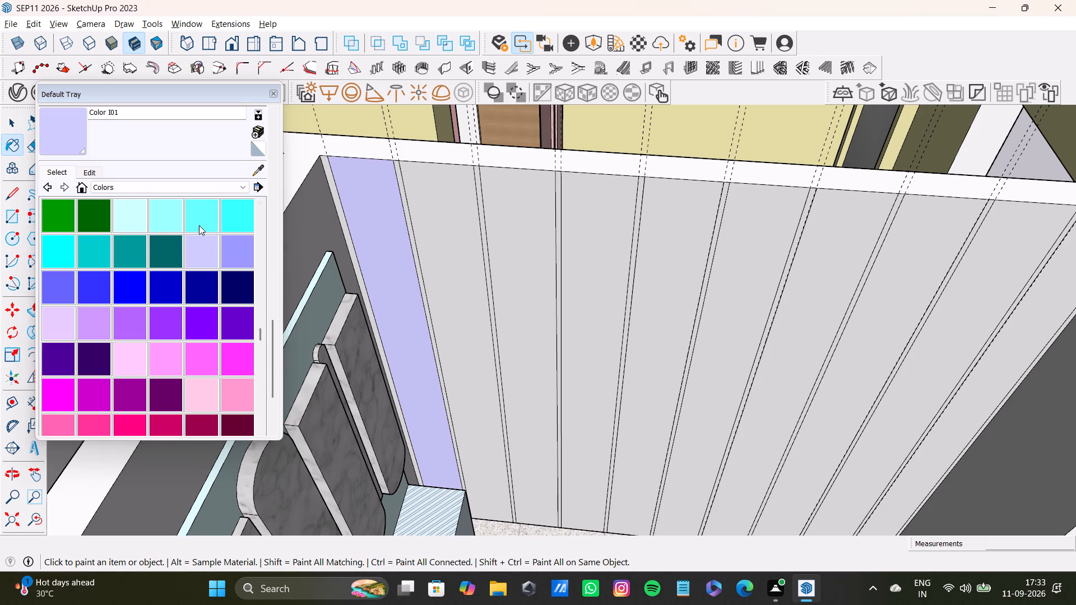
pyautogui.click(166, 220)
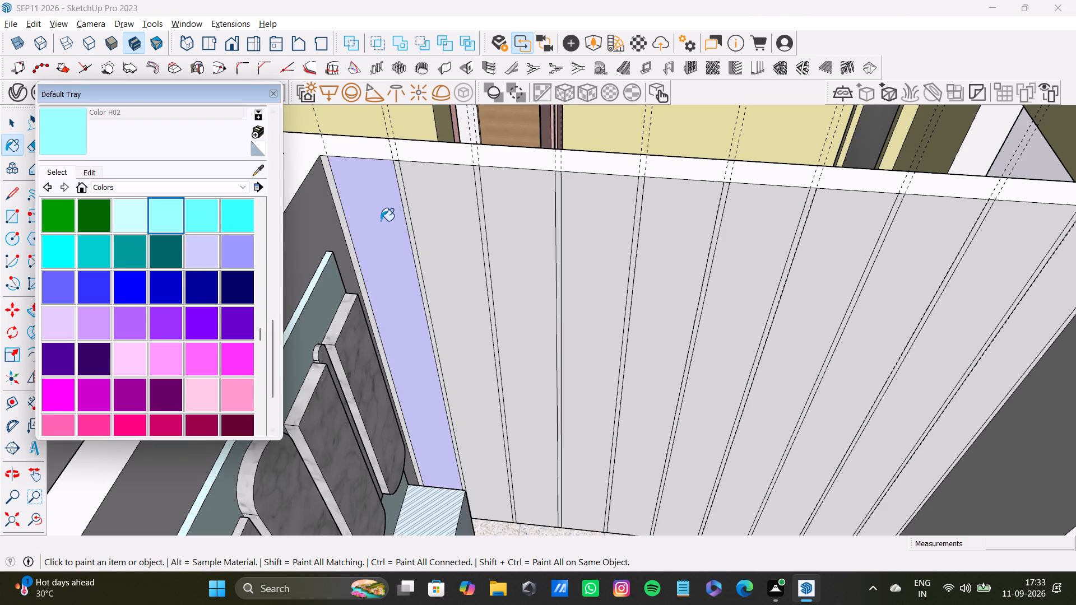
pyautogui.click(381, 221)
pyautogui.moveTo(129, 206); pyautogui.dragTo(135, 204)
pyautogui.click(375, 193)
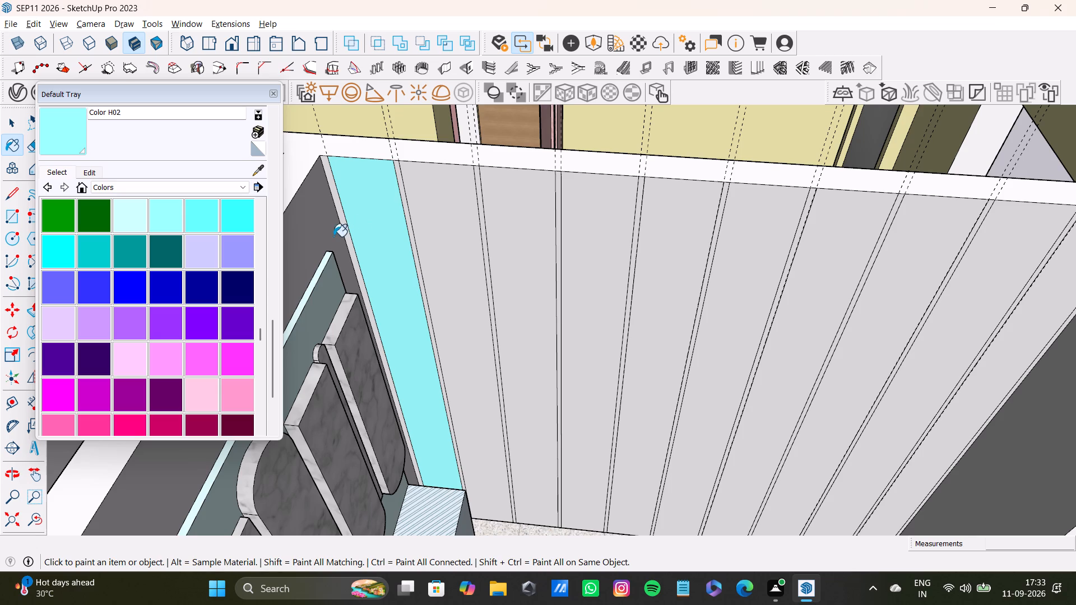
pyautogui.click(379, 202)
# Paint all the wide full-height wall panels with Color H01, including the last one at the wall's end.
pyautogui.moveTo(131, 212); pyautogui.dragTo(137, 212)
pyautogui.click(379, 196)
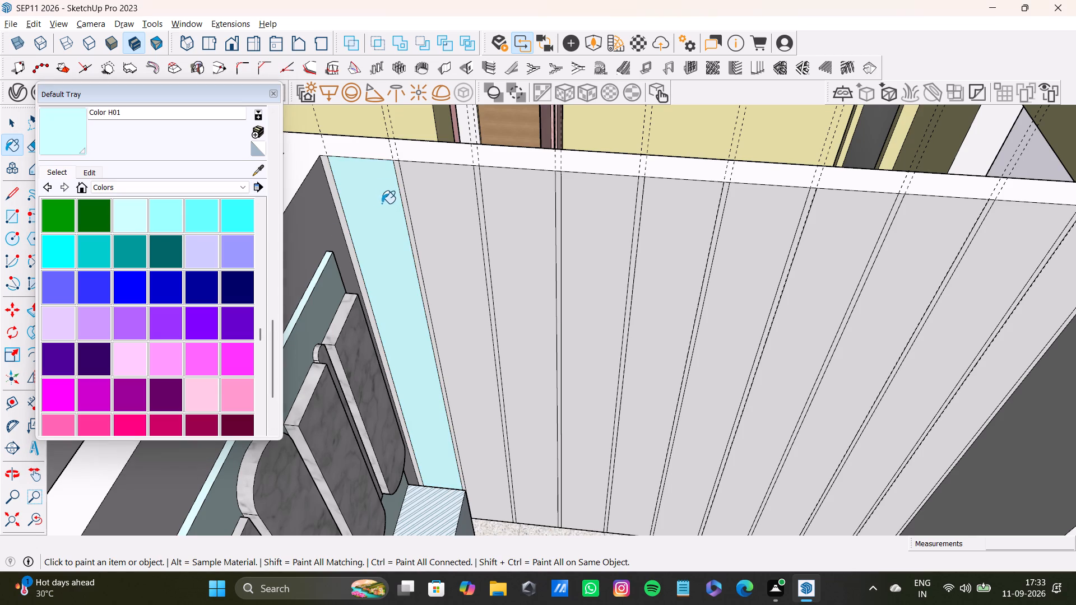
pyautogui.click(441, 193)
pyautogui.click(517, 194)
pyautogui.click(598, 201)
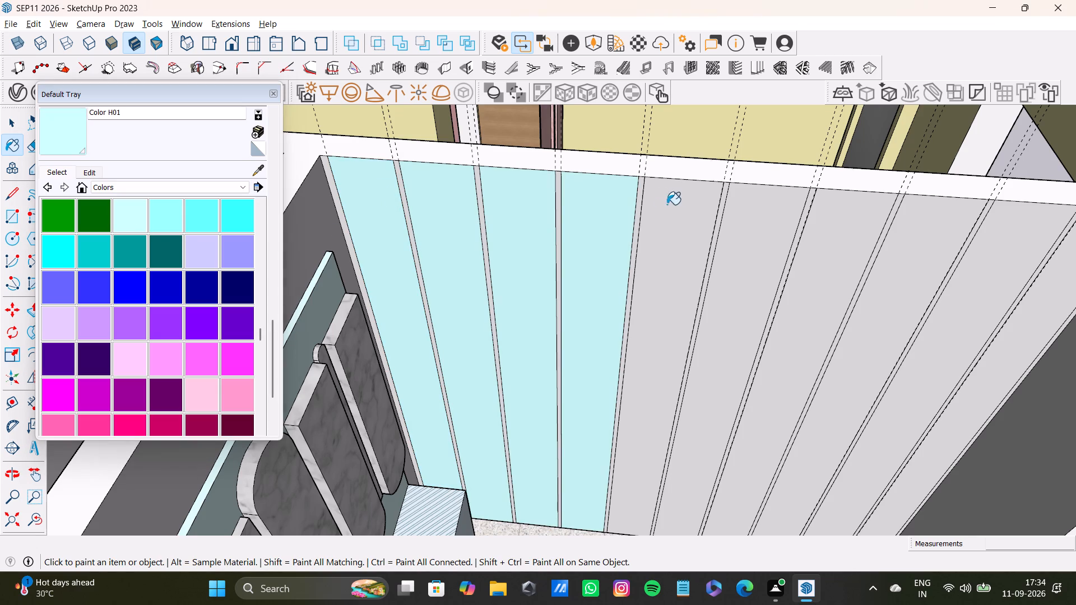
pyautogui.click(667, 204)
pyautogui.click(752, 216)
pyautogui.click(842, 221)
pyautogui.click(943, 230)
pyautogui.click(1012, 231)
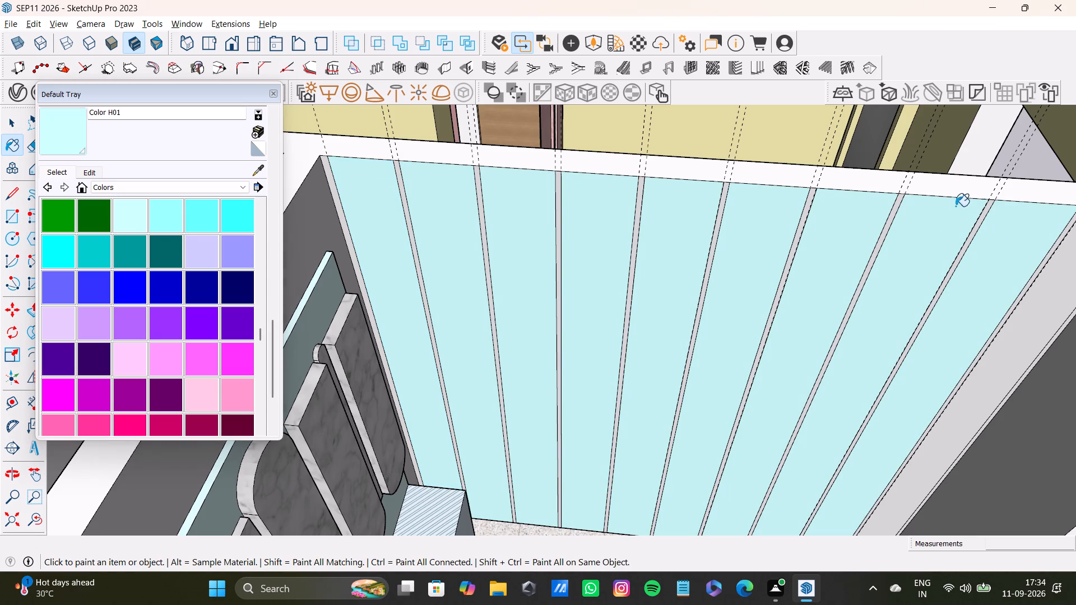
pyautogui.keyDown('shift'); pyautogui.moveTo(958, 343); pyautogui.dragTo(746, 317, button='middle'); pyautogui.keyUp('shift')
pyautogui.scroll(3, 822, 295)
pyautogui.click(822, 295)
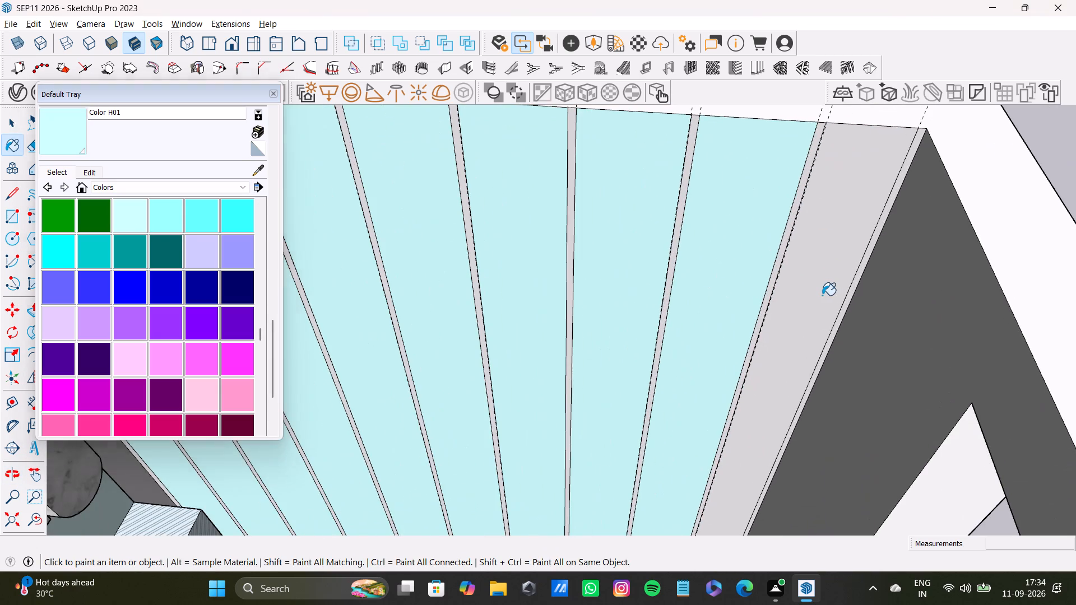
# Select all the narrow full-height strips between the panels and at both ends of the wall.
pyautogui.scroll(-3, 808, 293)
pyautogui.keyDown('shift'); pyautogui.moveTo(719, 301); pyautogui.dragTo(708, 333, button='middle'); pyautogui.keyUp('shift')
pyautogui.scroll(-4, 641, 315)
pyautogui.moveTo(636, 315); pyautogui.dragTo(842, 254, button='middle')
pyautogui.scroll(5, 355, 203)
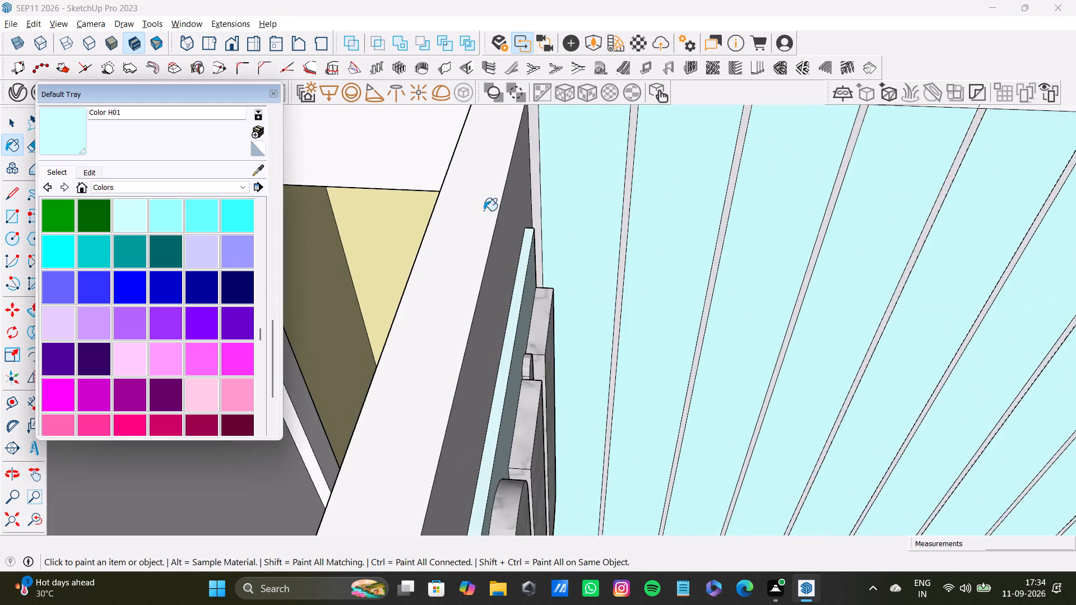
pyautogui.scroll(7, 484, 211)
pyautogui.press('space')
pyautogui.keyDown('shift'); pyautogui.click(544, 213); pyautogui.keyUp('shift')
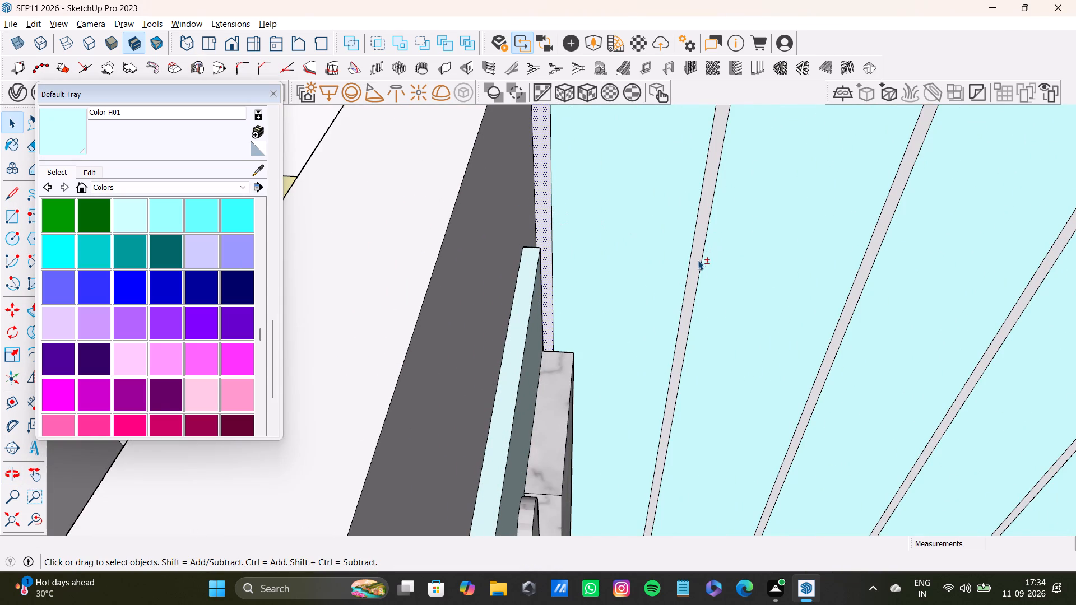
pyautogui.keyDown('shift'); pyautogui.click(698, 262); pyautogui.keyUp('shift')
pyautogui.keyDown('shift'); pyautogui.moveTo(704, 266); pyautogui.dragTo(545, 273, button='middle'); pyautogui.keyUp('shift')
pyautogui.keyDown('shift'); pyautogui.click(703, 291); pyautogui.keyUp('shift')
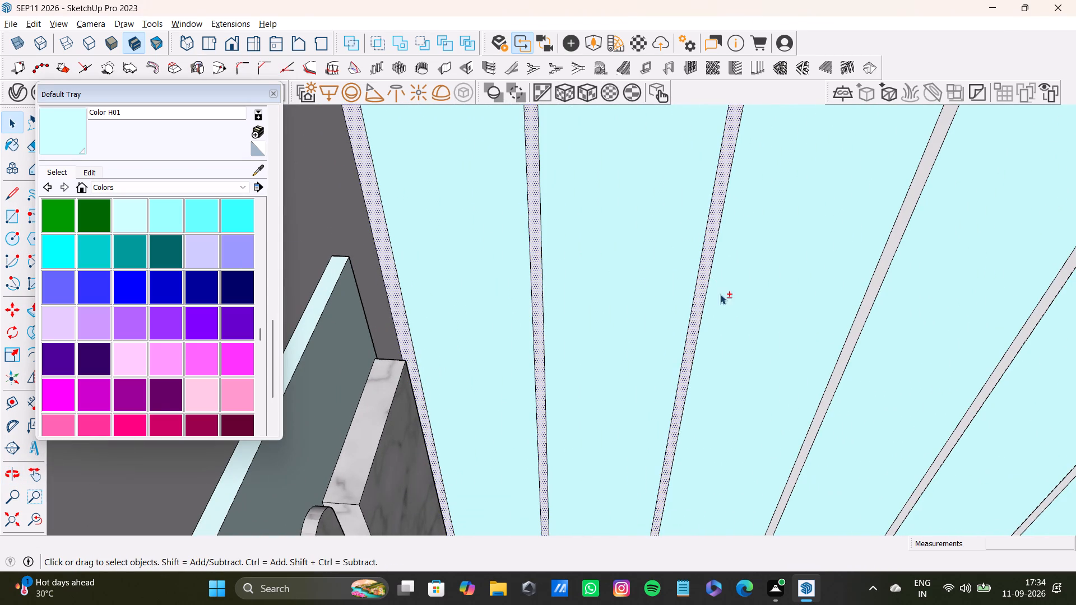
pyautogui.keyDown('shift'); pyautogui.moveTo(718, 294); pyautogui.dragTo(523, 255, button='middle'); pyautogui.keyUp('shift')
pyautogui.keyDown('shift'); pyautogui.click(671, 274); pyautogui.keyUp('shift')
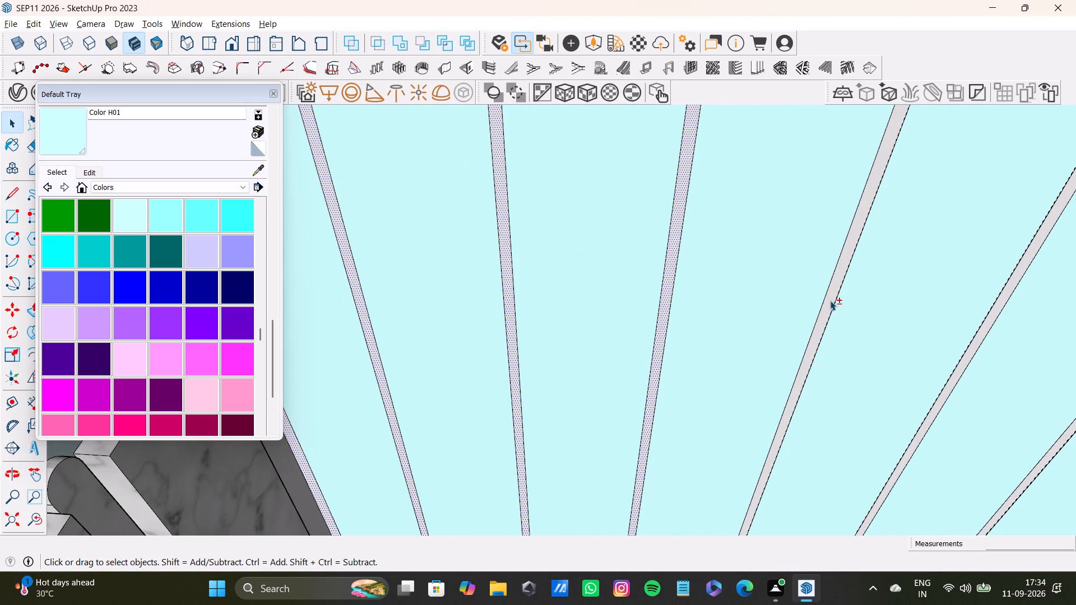
pyautogui.keyDown('shift'); pyautogui.click(829, 302); pyautogui.keyUp('shift')
pyautogui.keyDown('shift'); pyautogui.moveTo(804, 268); pyautogui.dragTo(557, 218, button='middle'); pyautogui.keyUp('shift')
pyautogui.keyDown('shift'); pyautogui.click(752, 273); pyautogui.keyUp('shift')
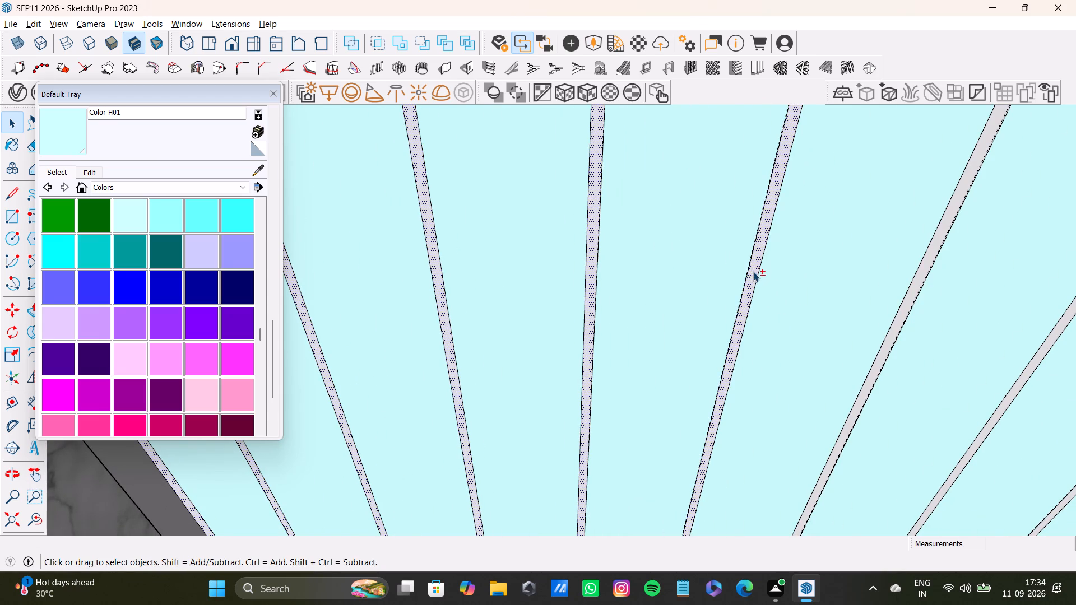
pyautogui.keyDown('shift'); pyautogui.moveTo(742, 254); pyautogui.dragTo(484, 243, button='middle'); pyautogui.keyUp('shift')
pyautogui.keyDown('shift'); pyautogui.scroll(2, 703, 251); pyautogui.keyUp('shift')
pyautogui.keyDown('shift'); pyautogui.click(652, 288); pyautogui.keyUp('shift')
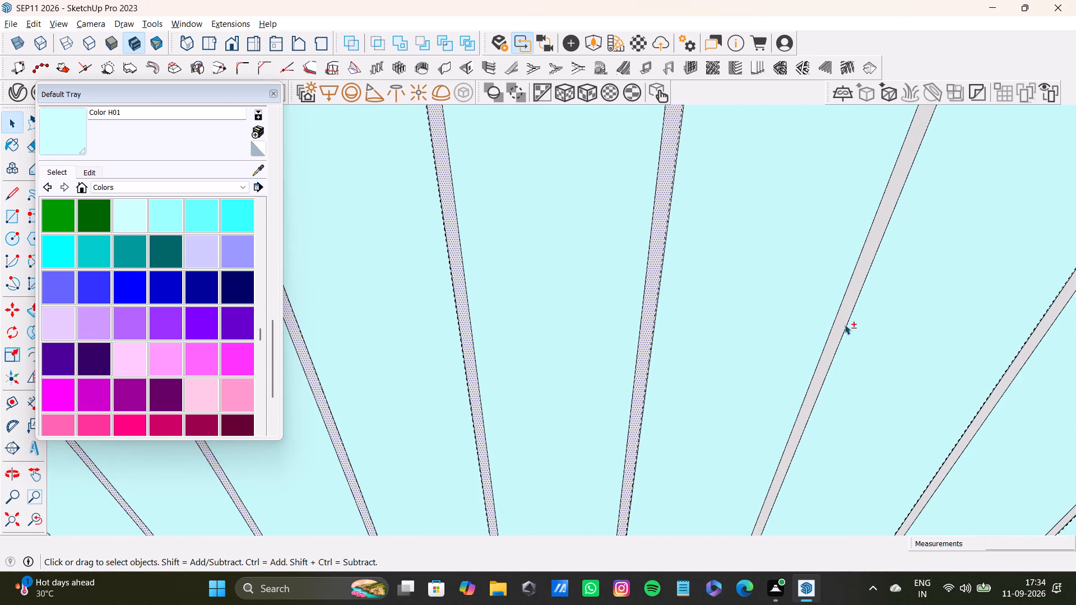
pyautogui.keyDown('shift'); pyautogui.click(842, 329); pyautogui.keyUp('shift')
pyautogui.keyDown('shift'); pyautogui.moveTo(853, 329); pyautogui.dragTo(680, 306, button='middle'); pyautogui.keyUp('shift')
pyautogui.keyDown('shift'); pyautogui.scroll(2, 829, 318); pyautogui.keyUp('shift')
pyautogui.keyDown('shift'); pyautogui.click(857, 331); pyautogui.keyUp('shift')
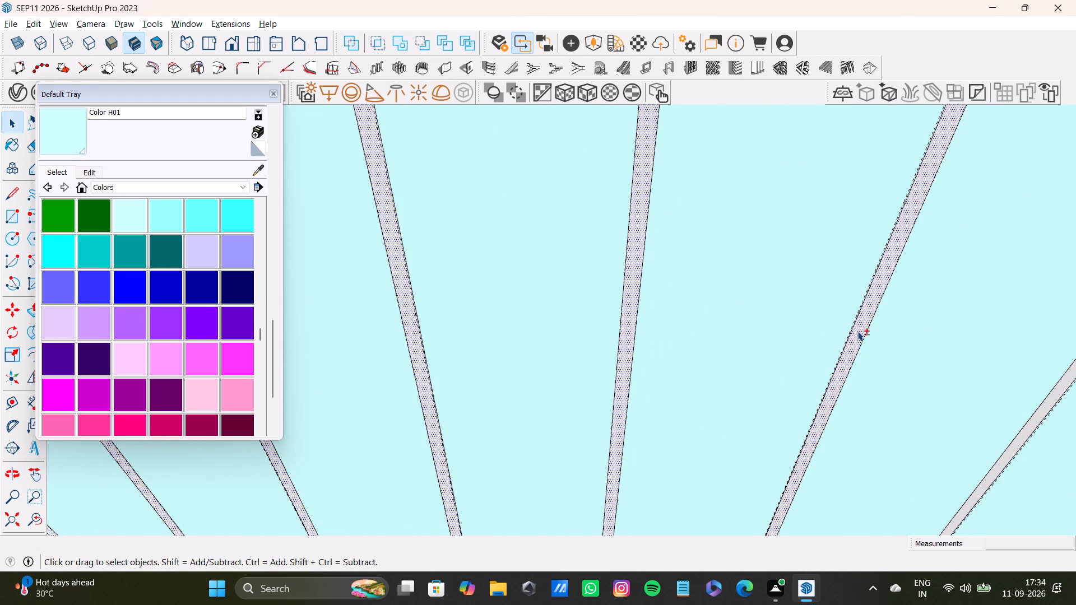
pyautogui.keyDown('shift'); pyautogui.moveTo(850, 326); pyautogui.dragTo(606, 322, button='middle'); pyautogui.keyUp('shift')
pyautogui.keyDown('shift'); pyautogui.scroll(2, 801, 329); pyautogui.keyUp('shift')
pyautogui.keyDown('shift'); pyautogui.click(854, 348); pyautogui.keyUp('shift')
pyautogui.keyDown('shift'); pyautogui.scroll(-3, 855, 346); pyautogui.keyUp('shift')
pyautogui.keyDown('shift'); pyautogui.moveTo(824, 322); pyautogui.dragTo(692, 327, button='middle'); pyautogui.keyUp('shift')
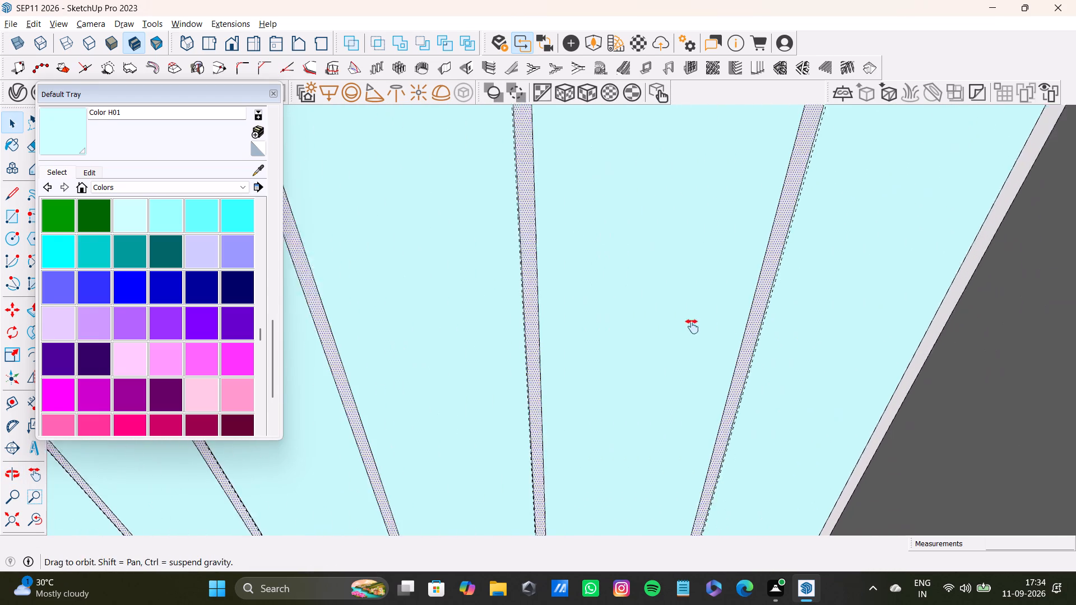
pyautogui.keyDown('shift'); pyautogui.moveTo(692, 327); pyautogui.dragTo(691, 327, button='middle'); pyautogui.keyUp('shift')
pyautogui.keyDown('shift'); pyautogui.scroll(3, 837, 344); pyautogui.keyUp('shift')
pyautogui.keyDown('shift'); pyautogui.click(919, 366); pyautogui.keyUp('shift')
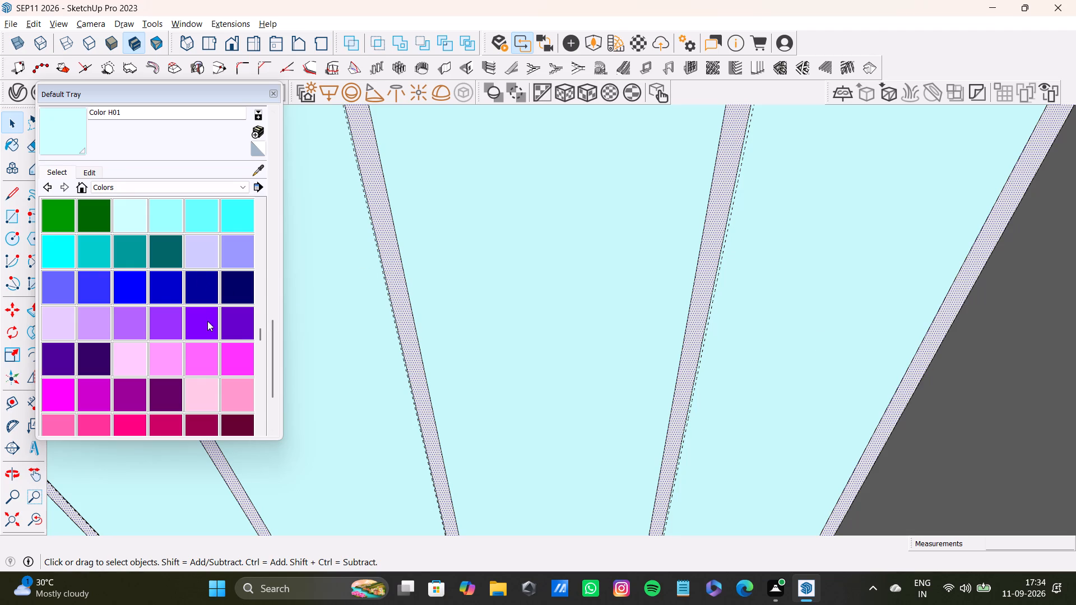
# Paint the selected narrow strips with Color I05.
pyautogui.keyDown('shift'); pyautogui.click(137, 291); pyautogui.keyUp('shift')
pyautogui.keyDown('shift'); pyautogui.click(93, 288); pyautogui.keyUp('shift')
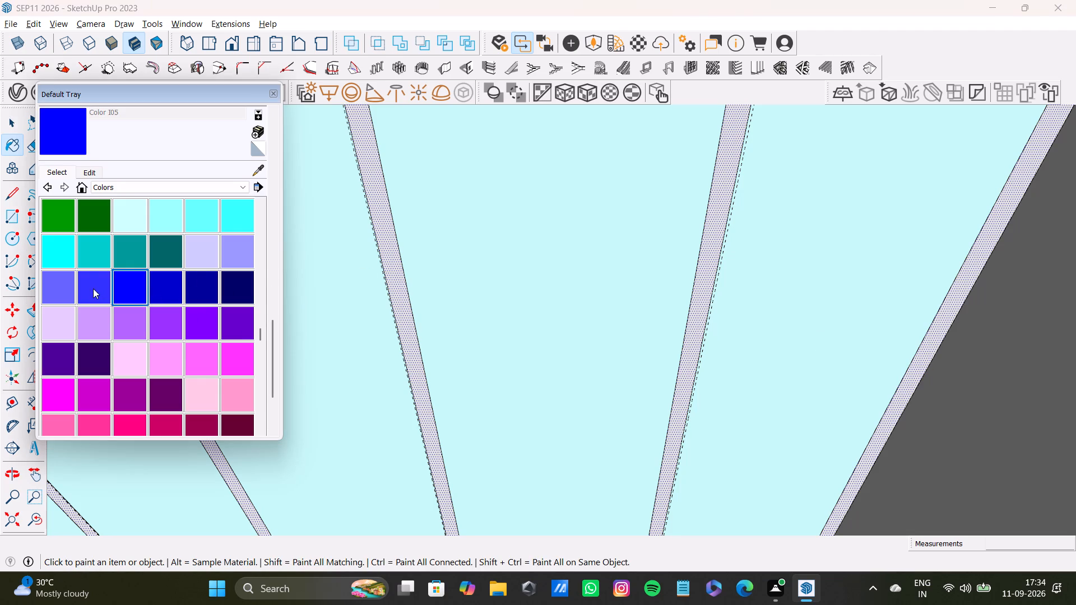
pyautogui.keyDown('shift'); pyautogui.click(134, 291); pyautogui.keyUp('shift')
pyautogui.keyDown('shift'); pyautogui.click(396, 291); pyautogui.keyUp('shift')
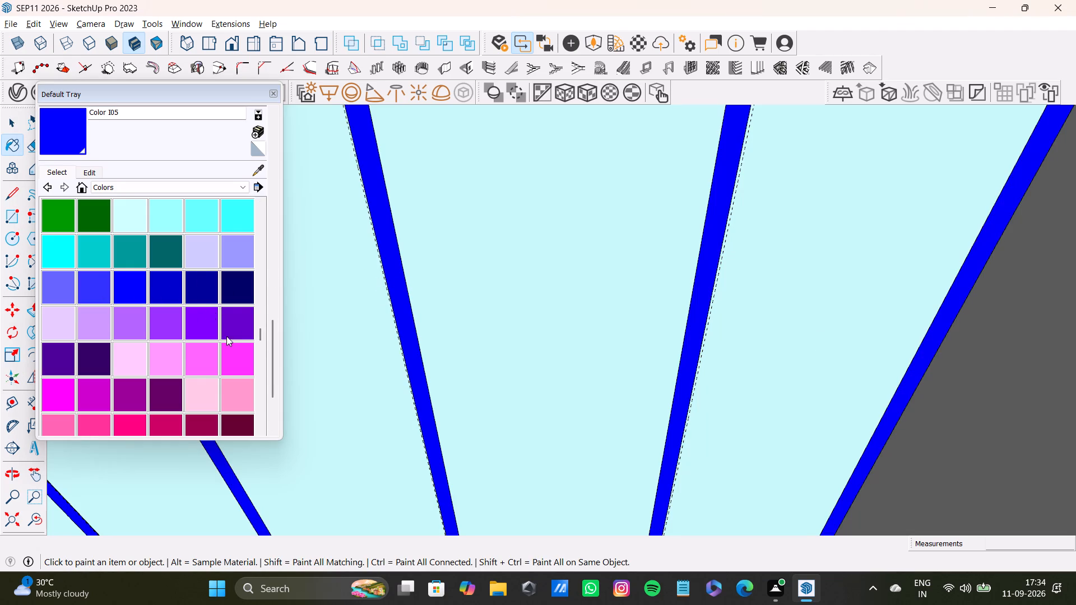
# Paint the selected narrow strips with the light grey Color M02 from the Colors collection.
pyautogui.scroll(-3, 226, 340)
pyautogui.scroll(4, 226, 340)
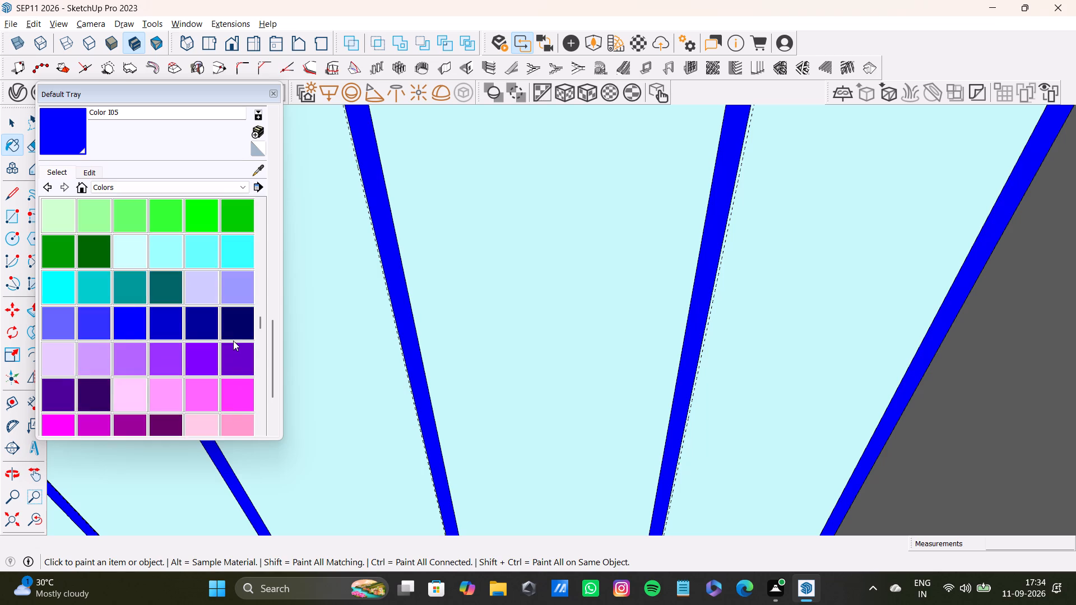
pyautogui.scroll(-8, 232, 347)
pyautogui.scroll(2, 168, 293)
pyautogui.keyDown('shift'); pyautogui.click(128, 292); pyautogui.keyUp('shift')
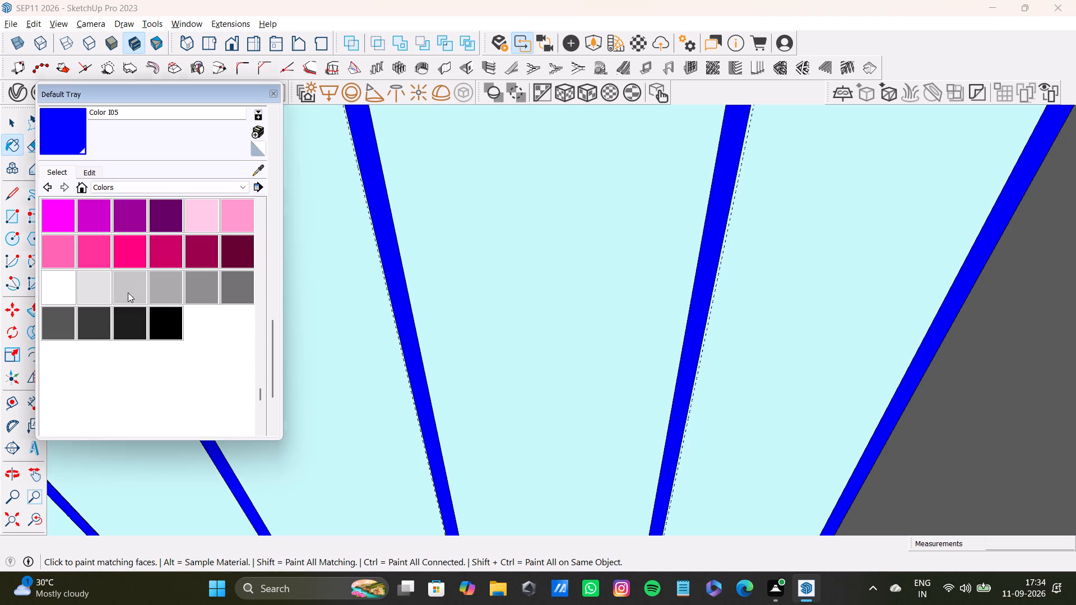
pyautogui.keyDown('shift'); pyautogui.click(400, 288); pyautogui.keyUp('shift')
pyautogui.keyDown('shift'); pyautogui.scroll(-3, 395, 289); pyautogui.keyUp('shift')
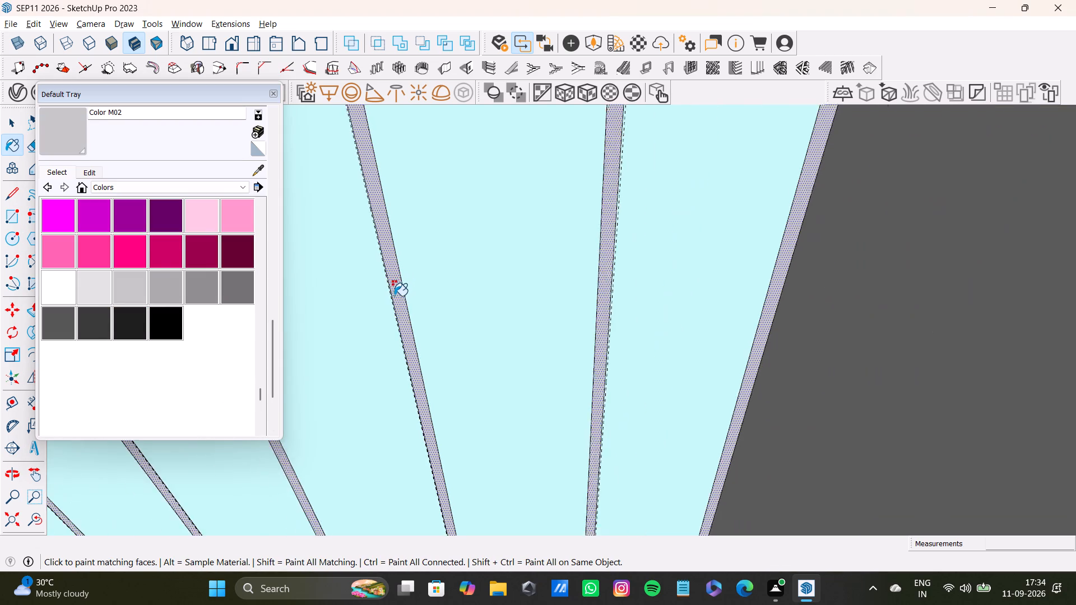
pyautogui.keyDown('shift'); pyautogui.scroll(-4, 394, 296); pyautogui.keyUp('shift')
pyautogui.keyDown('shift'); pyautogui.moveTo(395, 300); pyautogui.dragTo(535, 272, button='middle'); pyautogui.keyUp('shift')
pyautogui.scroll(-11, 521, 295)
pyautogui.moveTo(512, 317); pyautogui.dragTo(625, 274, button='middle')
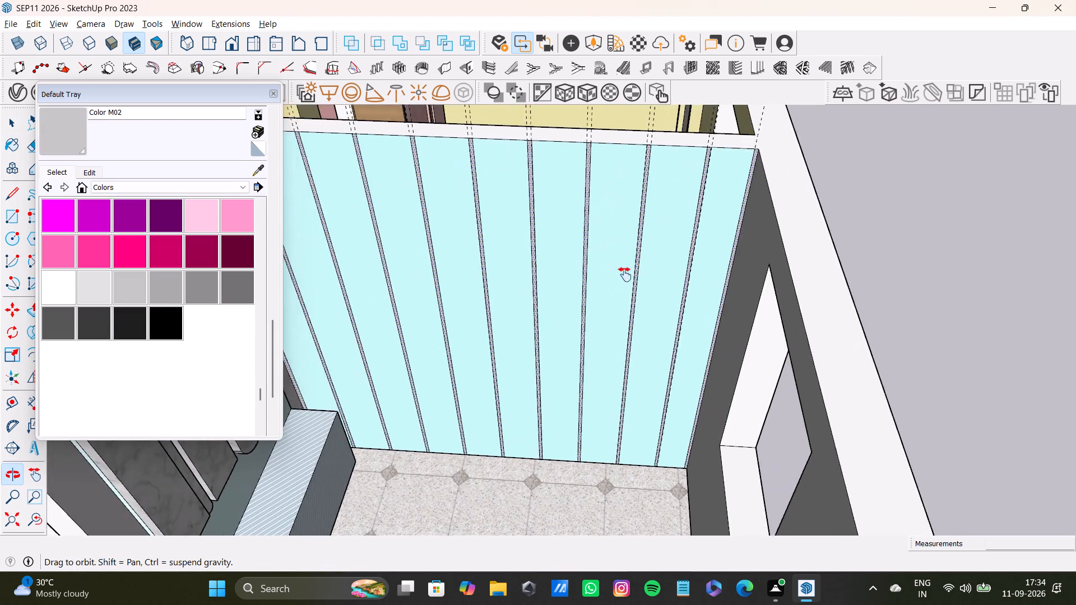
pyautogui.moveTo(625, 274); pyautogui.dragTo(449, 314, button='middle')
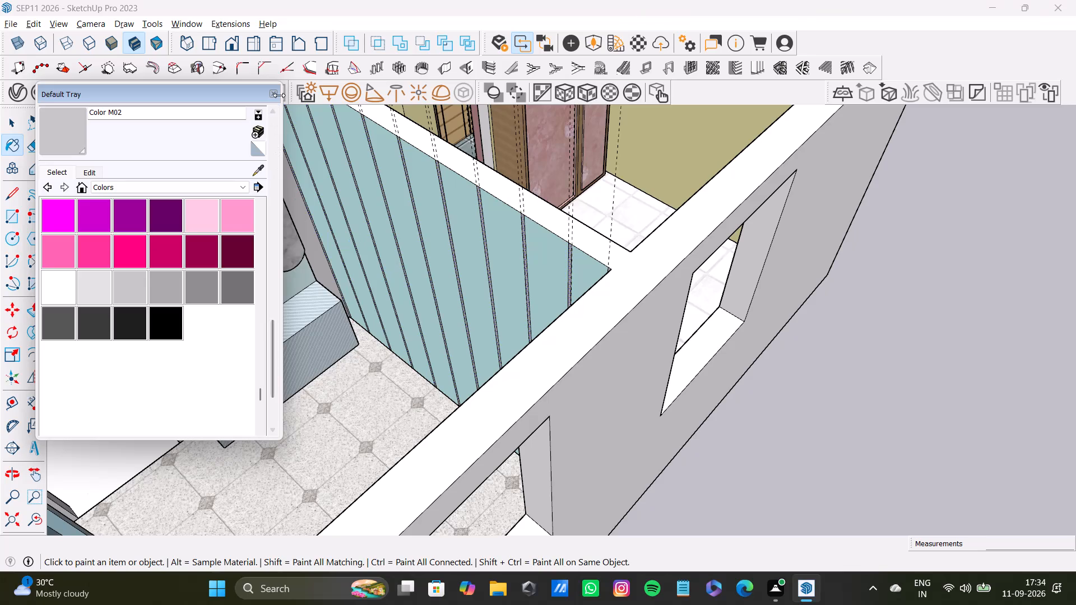
# Close the materials tray and examine the painted panel wall and the surrounding rooms from several angles.
pyautogui.click(279, 95)
pyautogui.click(278, 95)
pyautogui.scroll(-3, 360, 176)
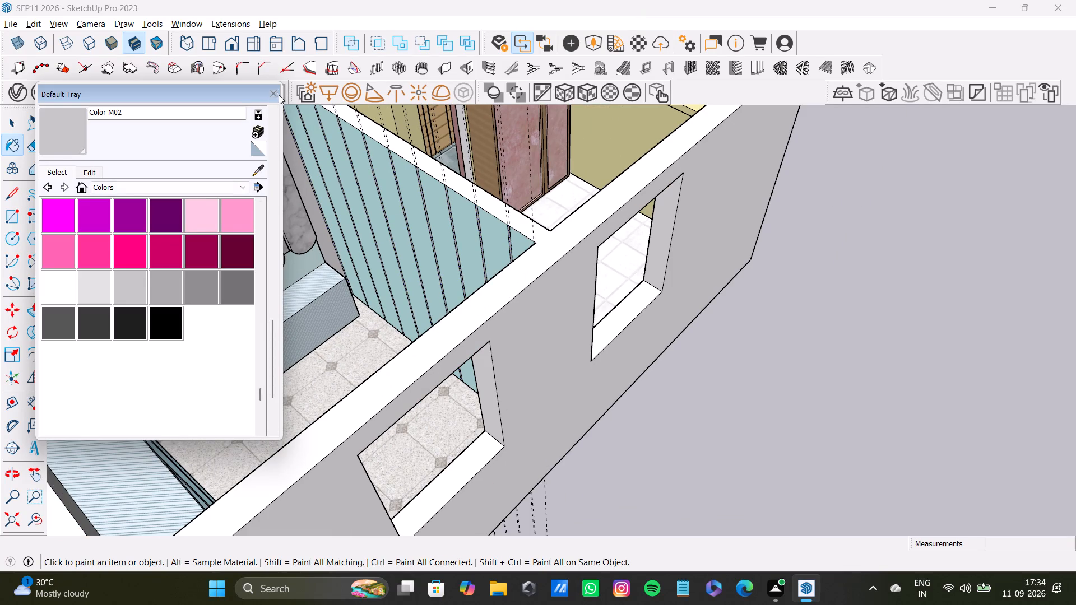
pyautogui.click(279, 95)
pyautogui.press('space')
pyautogui.scroll(-3, 314, 156)
pyautogui.moveTo(332, 193); pyautogui.dragTo(502, 282, button='middle')
pyautogui.moveTo(583, 280); pyautogui.dragTo(726, 356, button='middle')
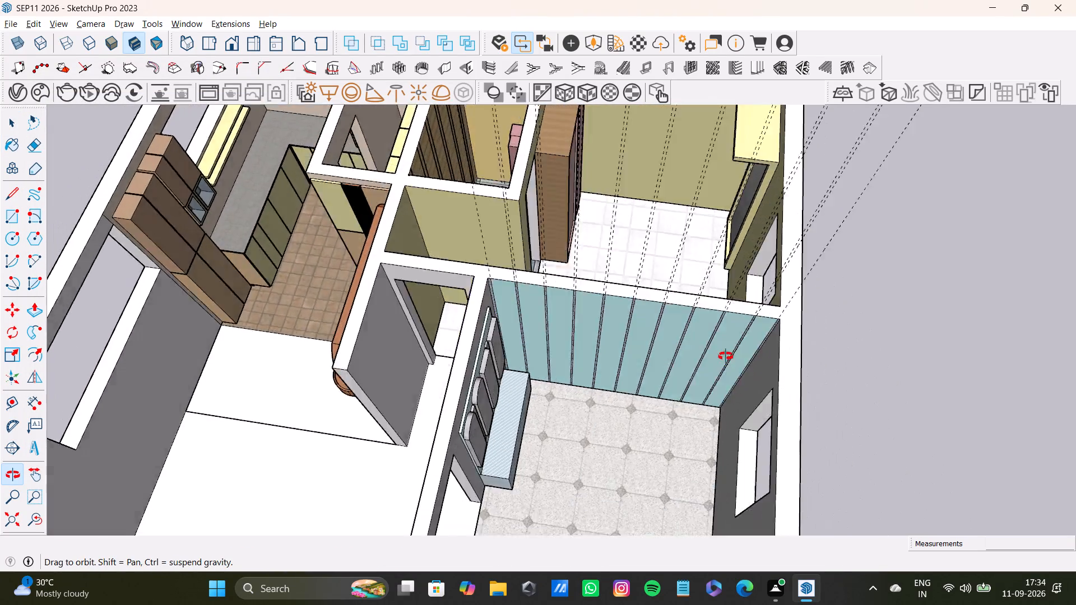
pyautogui.moveTo(726, 356); pyautogui.dragTo(243, 336, button='middle')
pyautogui.scroll(-1, 244, 308)
pyautogui.keyDown('shift'); pyautogui.moveTo(284, 262); pyautogui.dragTo(464, 355, button='middle'); pyautogui.keyUp('shift')
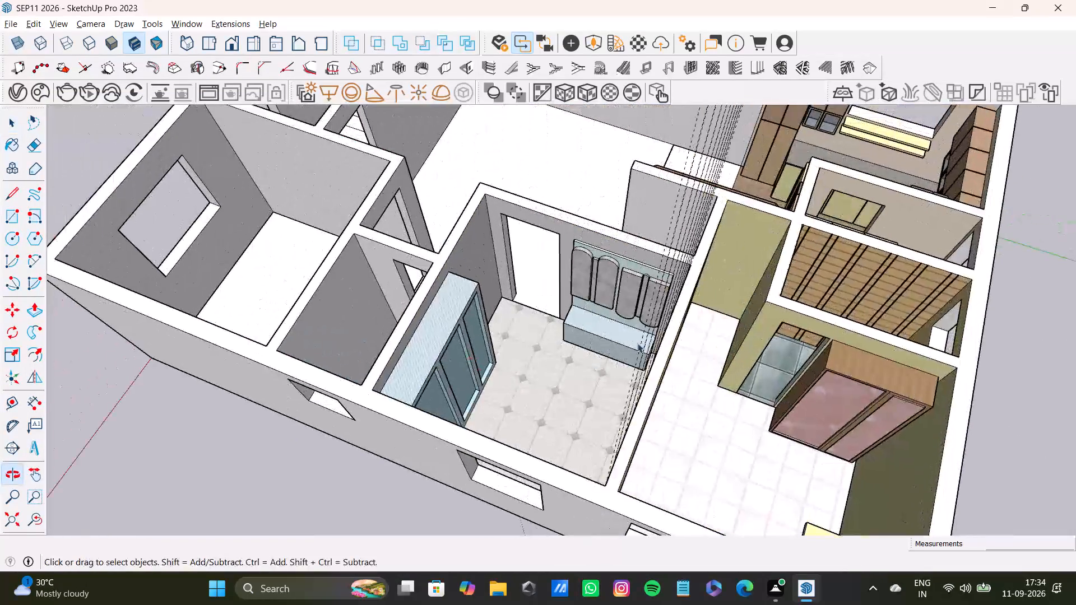
pyautogui.moveTo(637, 342); pyautogui.dragTo(870, 280, button='middle')
pyautogui.moveTo(649, 304); pyautogui.dragTo(963, 336, button='middle')
pyautogui.moveTo(674, 270); pyautogui.dragTo(713, 279, button='middle')
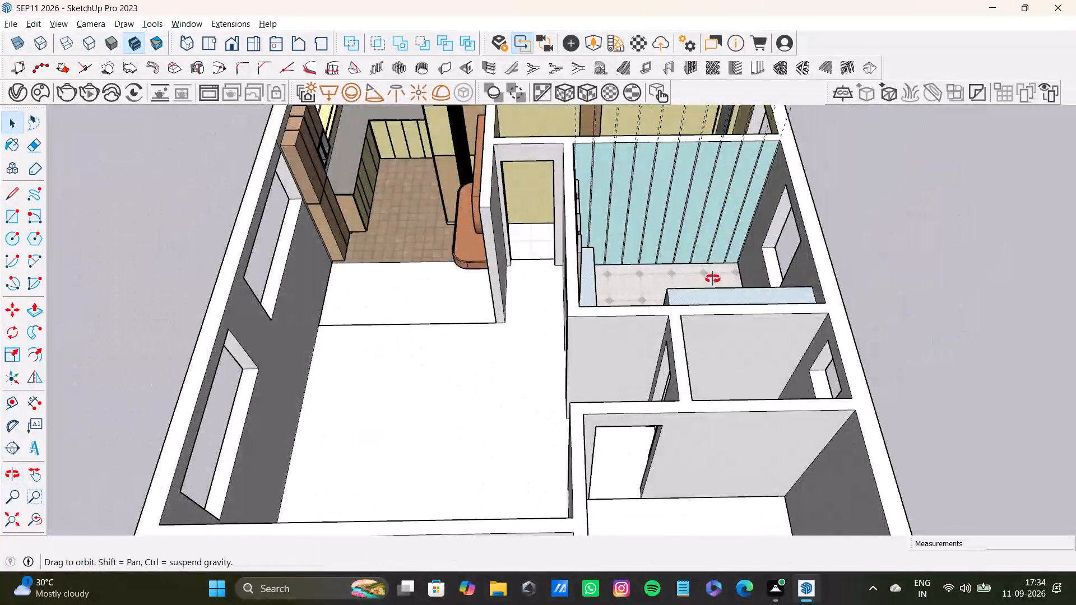
pyautogui.moveTo(713, 279); pyautogui.dragTo(912, 283, button='middle')
pyautogui.keyDown('shift'); pyautogui.moveTo(522, 142); pyautogui.dragTo(481, 322, button='middle'); pyautogui.keyUp('shift')
pyautogui.moveTo(482, 322); pyautogui.dragTo(760, 317, button='middle')
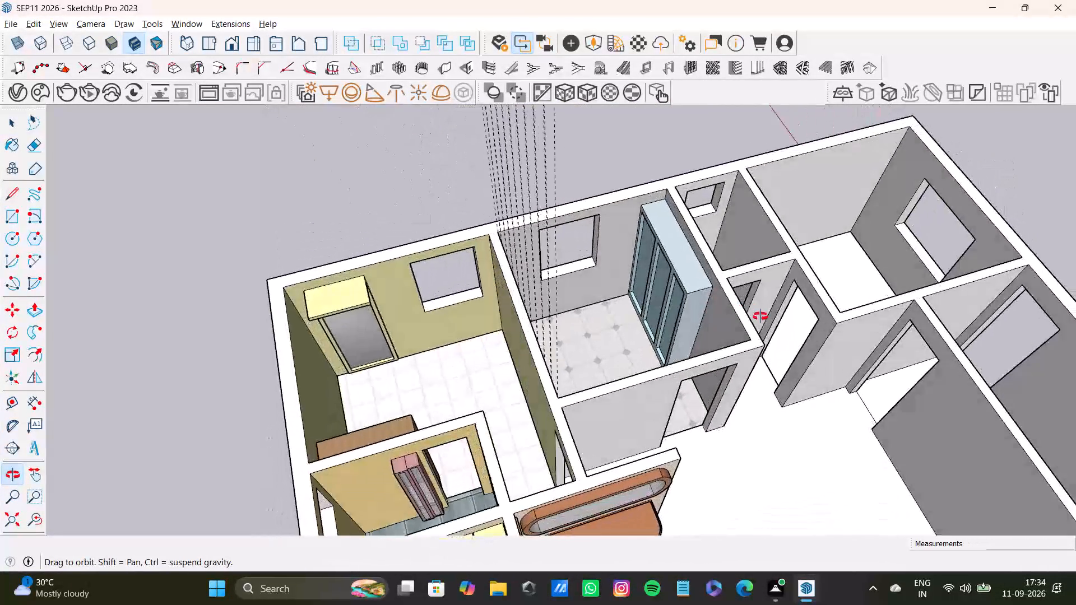
pyautogui.moveTo(760, 317); pyautogui.dragTo(493, 380, button='middle')
# Select the terrazzo floor face in the panelled room and bring up the materials for painting it.
pyautogui.scroll(6, 461, 319)
pyautogui.press('space')
pyautogui.click(460, 299)
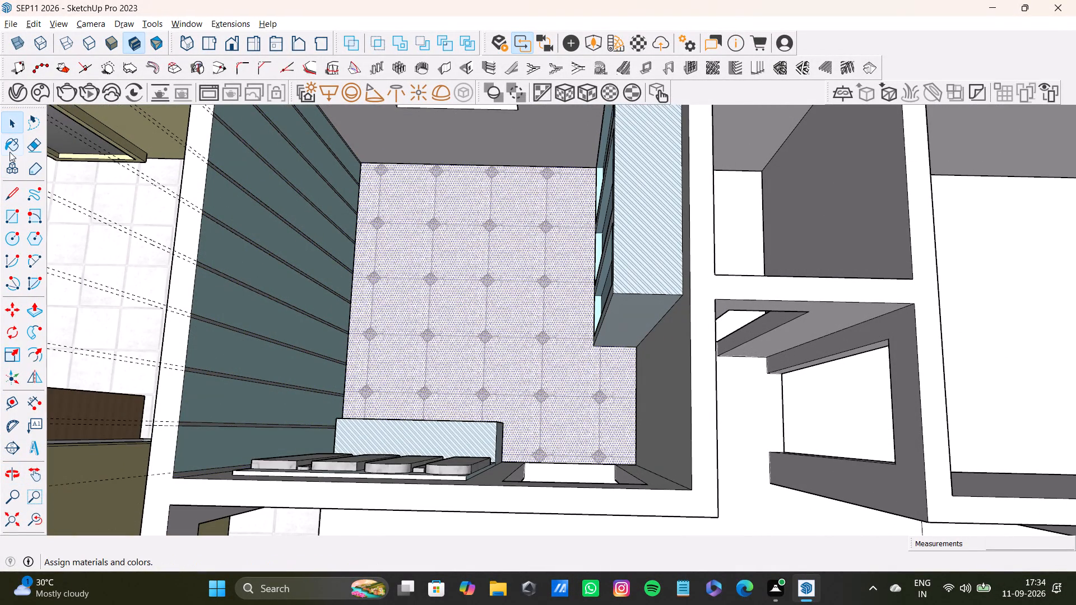
pyautogui.click(10, 148)
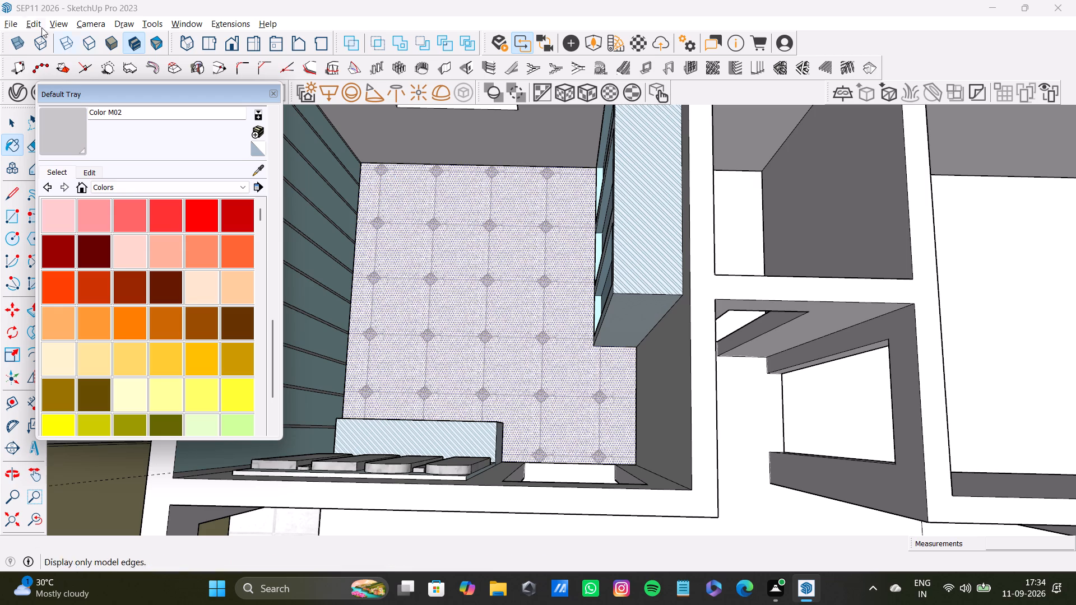
pyautogui.moveTo(98, 94); pyautogui.dragTo(367, 179)
# Search the downloaded Chaos Cosmos assets for "tile" and look through them for a floor material.
pyautogui.click(41, 100)
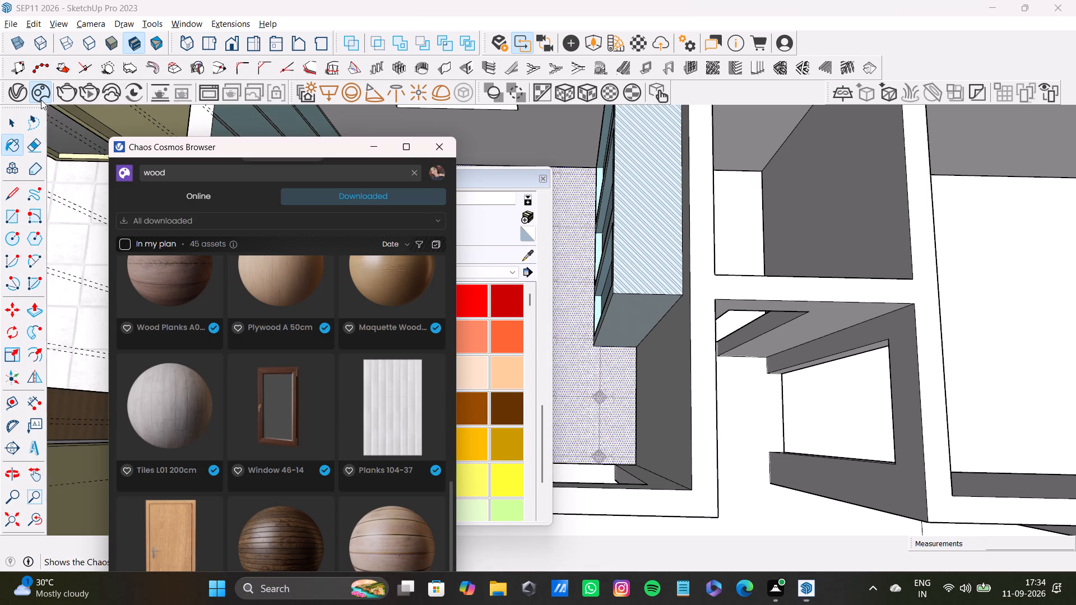
pyautogui.click(294, 174)
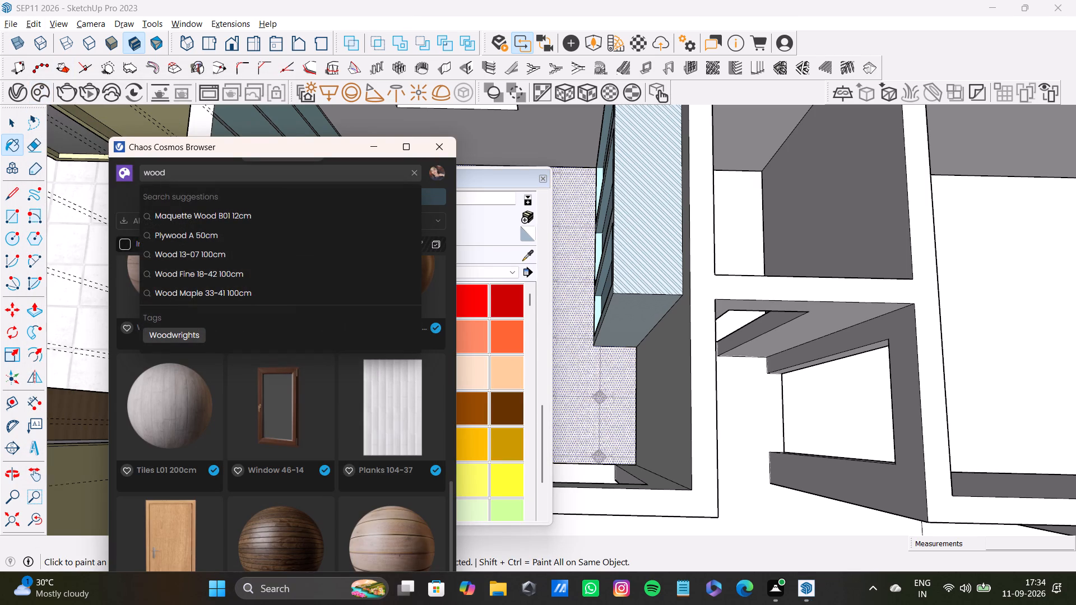
pyautogui.press('BackSpace')
pyautogui.press('BackSpace')
pyautogui.press('BackSpace')
pyautogui.press('BackSpace')
pyautogui.press('BackSpace')
pyautogui.press('BackSpace')
pyautogui.press('BackSpace')
pyautogui.press('BackSpace')
pyautogui.press('BackSpace')
pyautogui.press('BackSpace')
pyautogui.press('BackSpace')
pyautogui.press('BackSpace')
pyautogui.press('BackSpace')
pyautogui.press('BackSpace')
pyautogui.press('BackSpace')
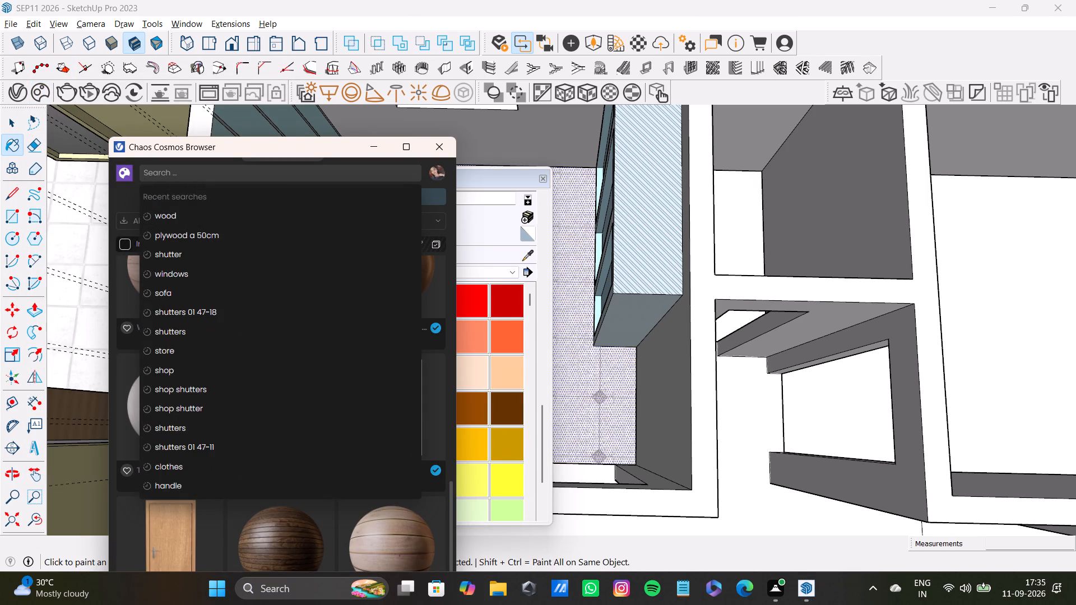
pyautogui.write('tile')
pyautogui.press('Return')
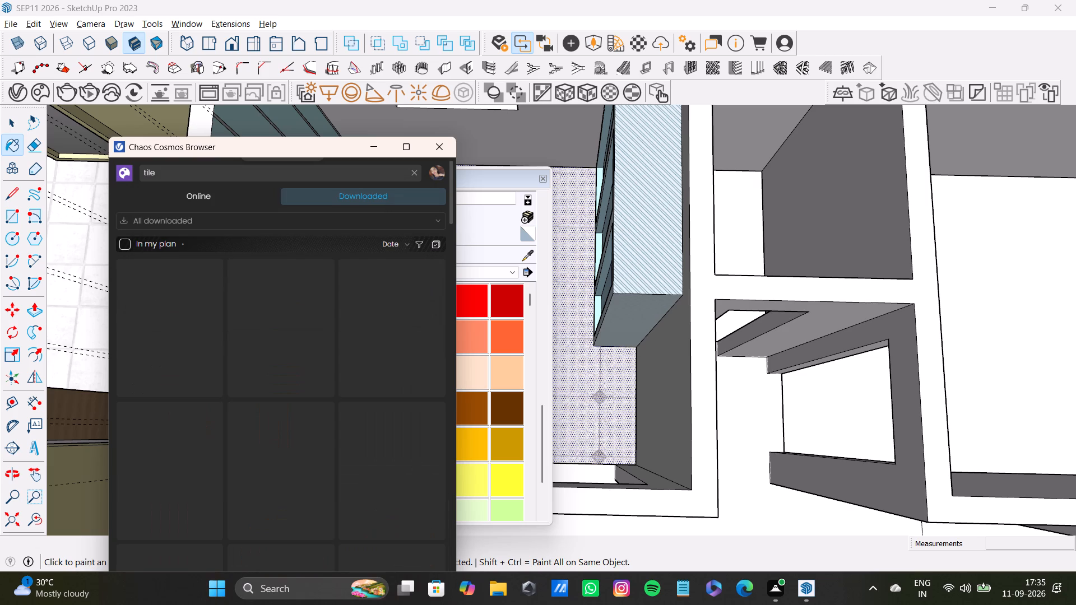
pyautogui.scroll(-7, 341, 337)
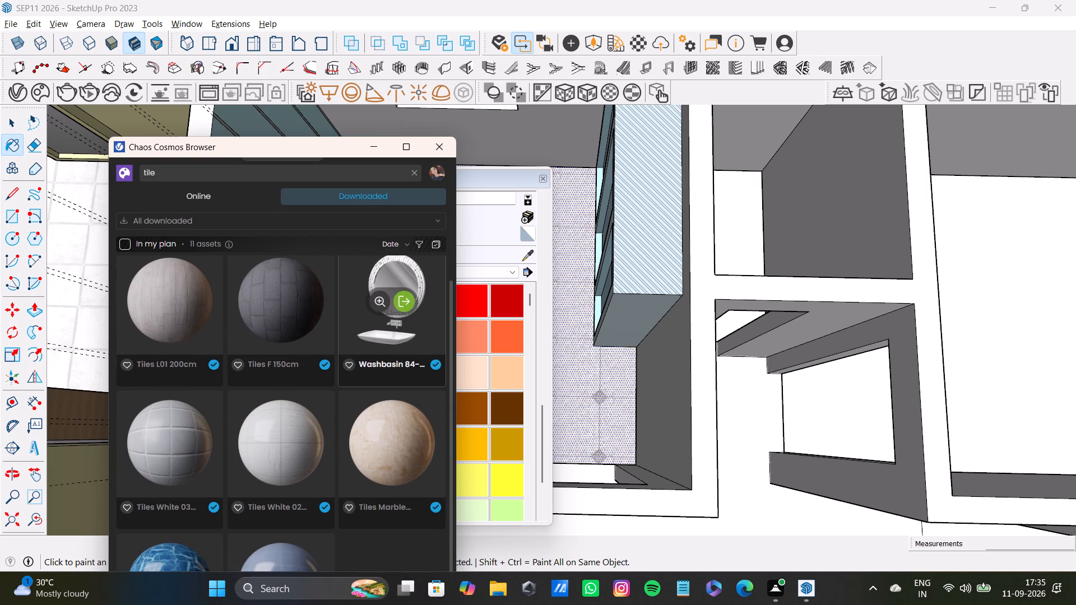
pyautogui.scroll(-3, 342, 338)
pyautogui.scroll(-6, 326, 426)
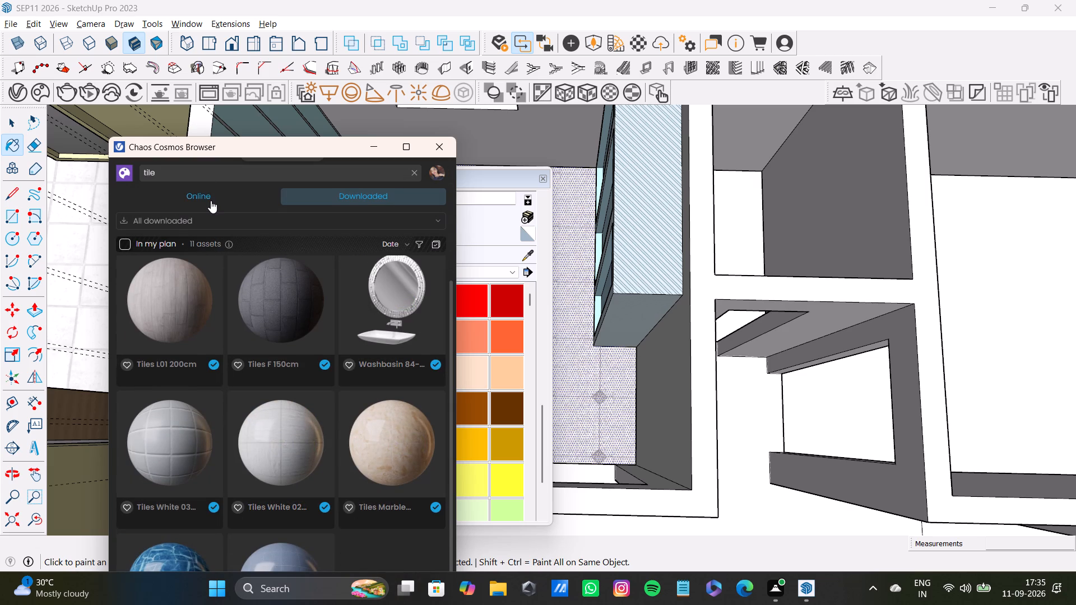
# Look through the online Chaos Cosmos "tile" assets for an alternative floor material, and close the asset browser.
pyautogui.click(211, 201)
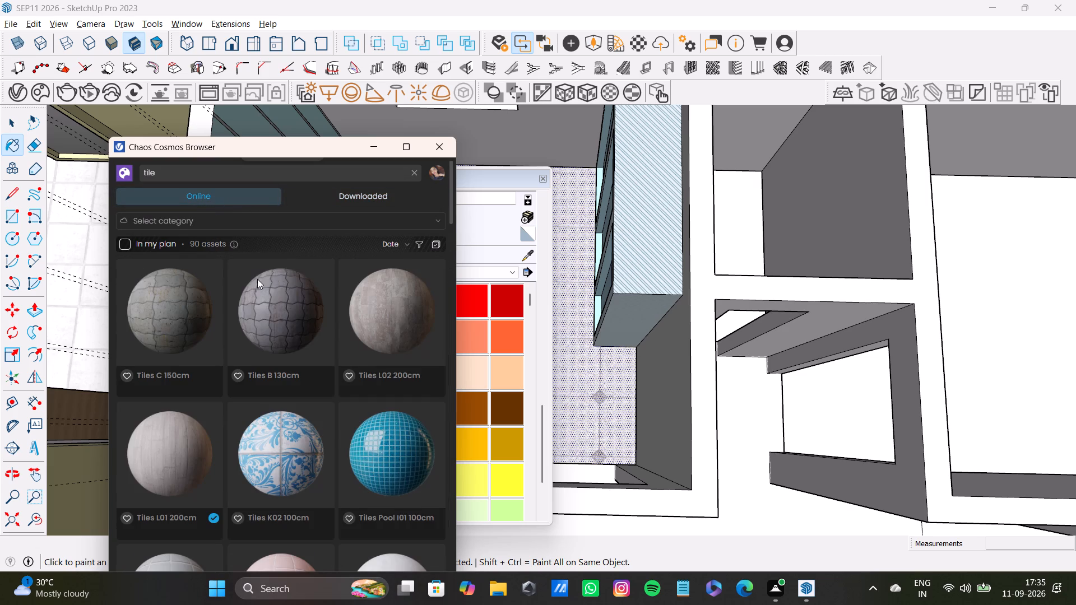
pyautogui.scroll(-8, 292, 380)
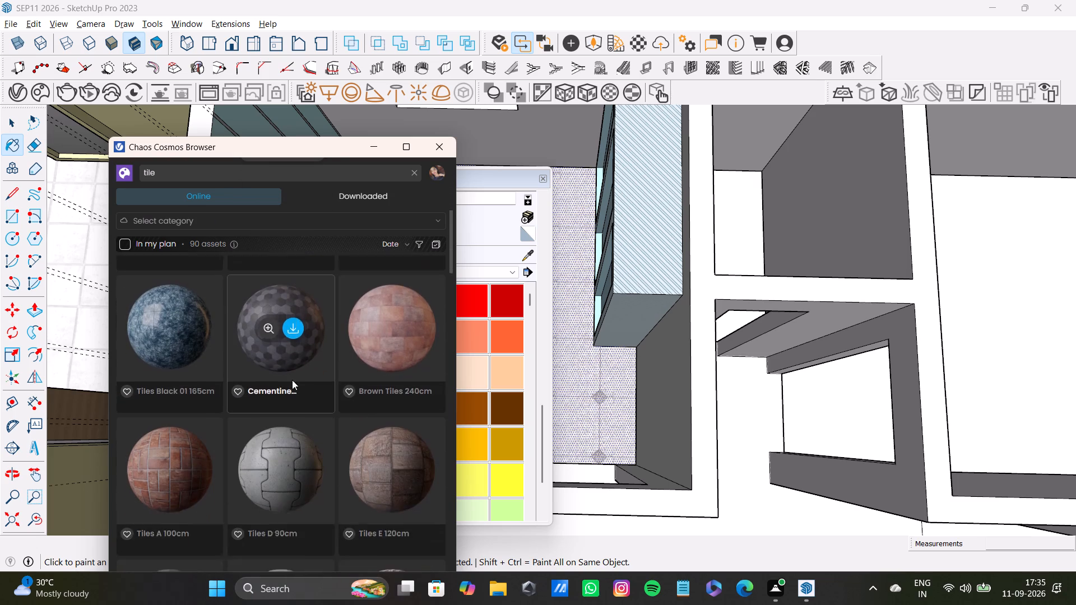
pyautogui.scroll(-12, 292, 380)
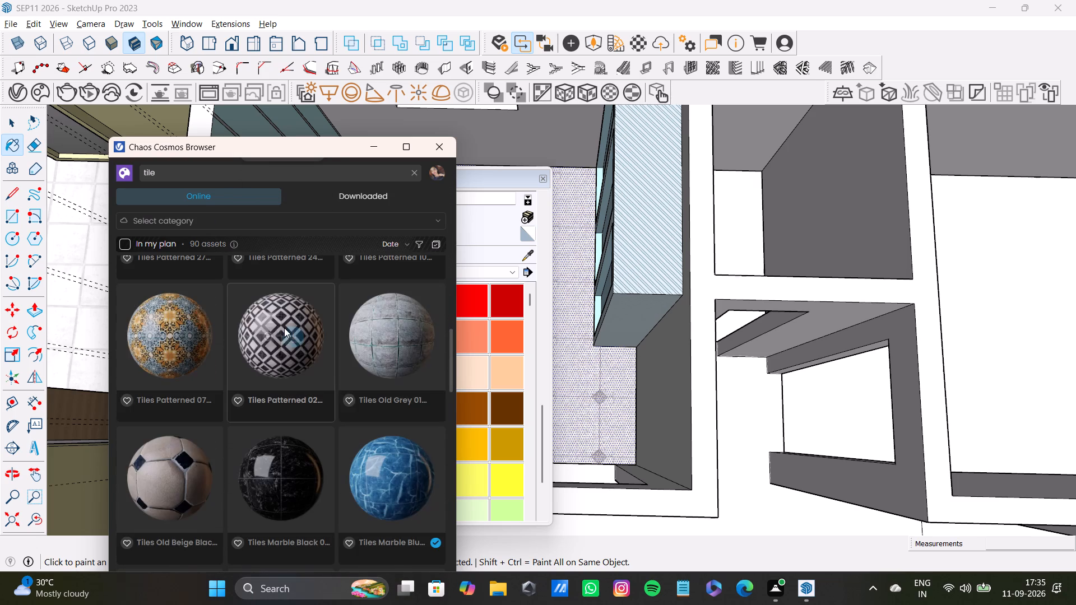
pyautogui.scroll(-19, 302, 394)
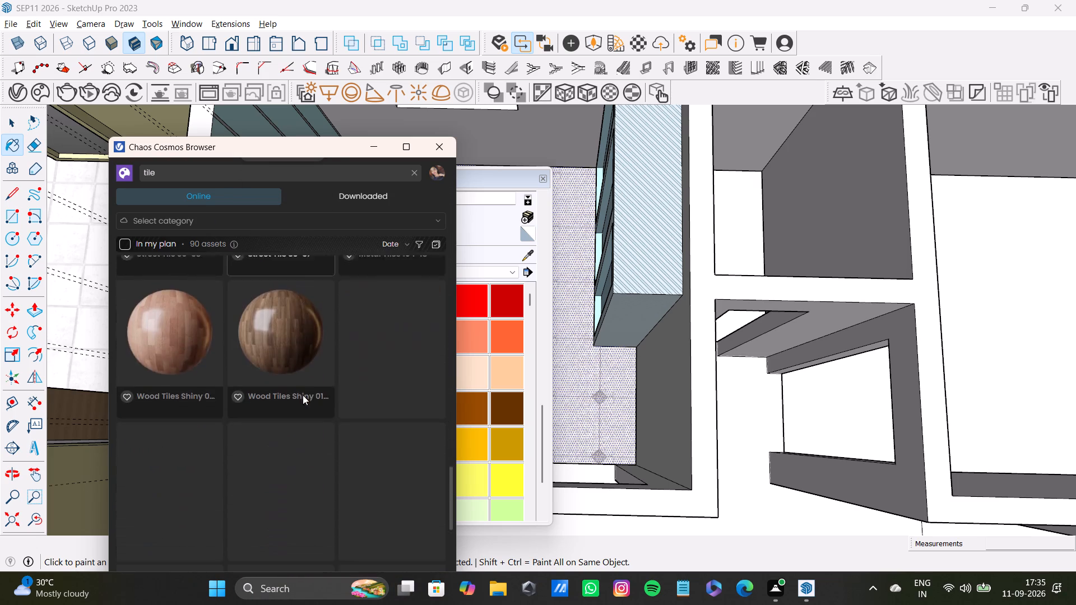
pyautogui.scroll(-11, 303, 395)
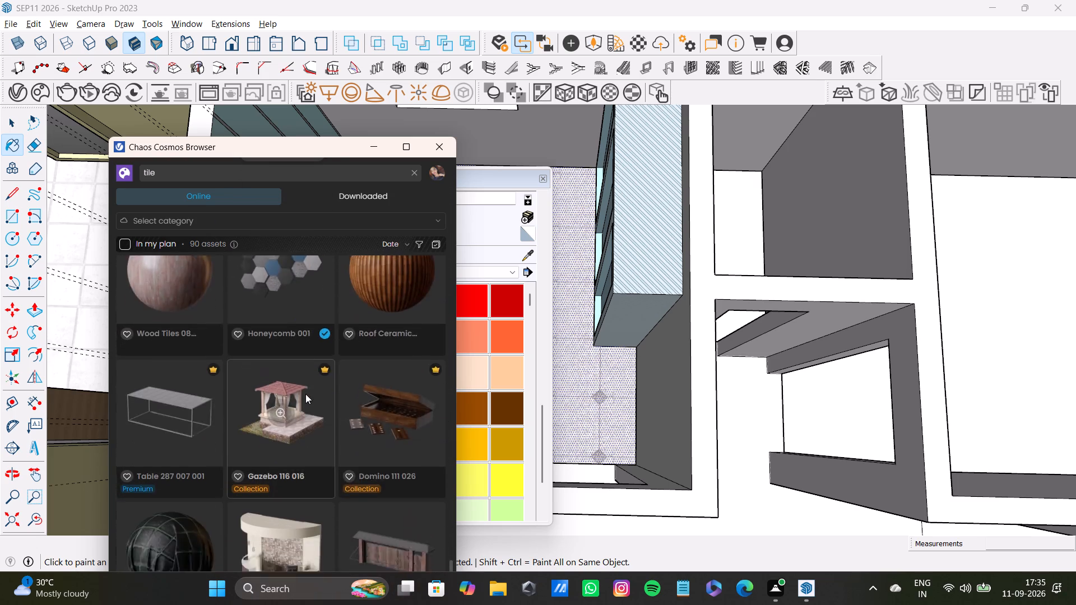
pyautogui.scroll(-12, 305, 394)
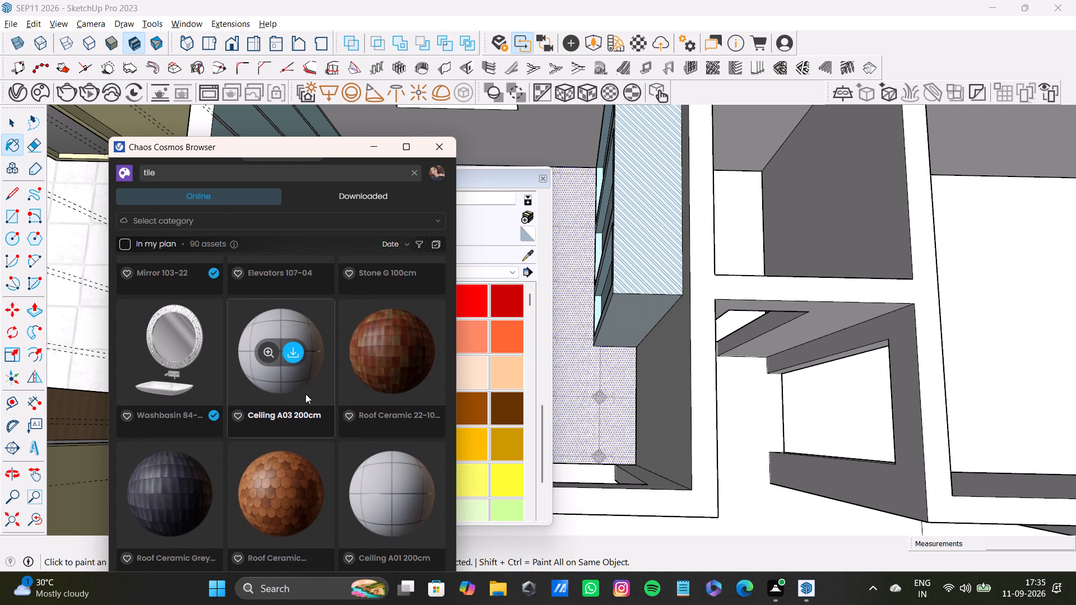
pyautogui.scroll(-3, 305, 394)
pyautogui.scroll(-4, 351, 465)
pyautogui.scroll(-3, 272, 440)
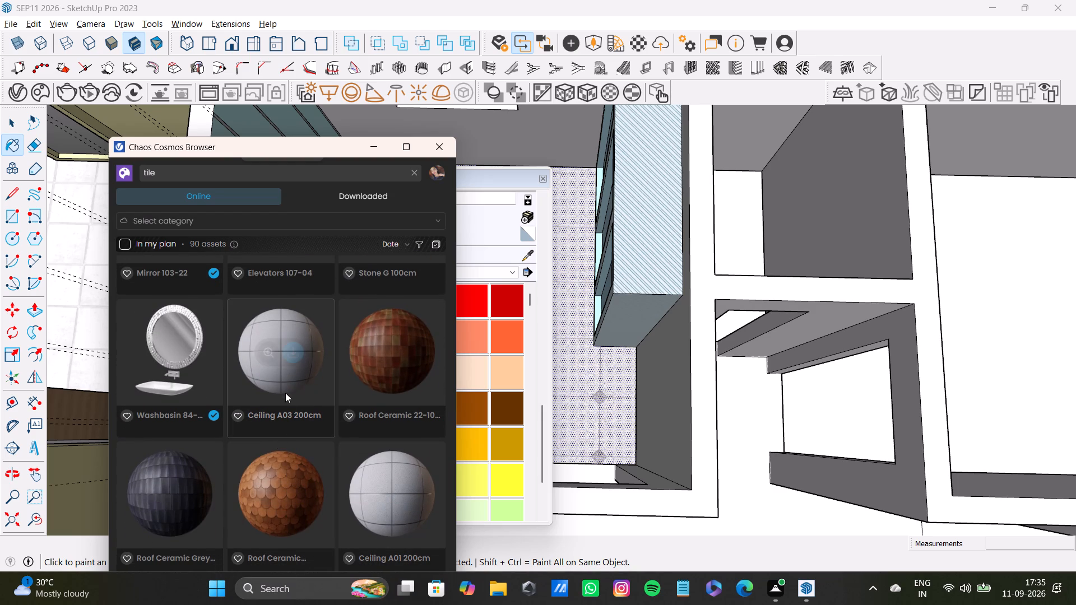
pyautogui.scroll(1, 346, 400)
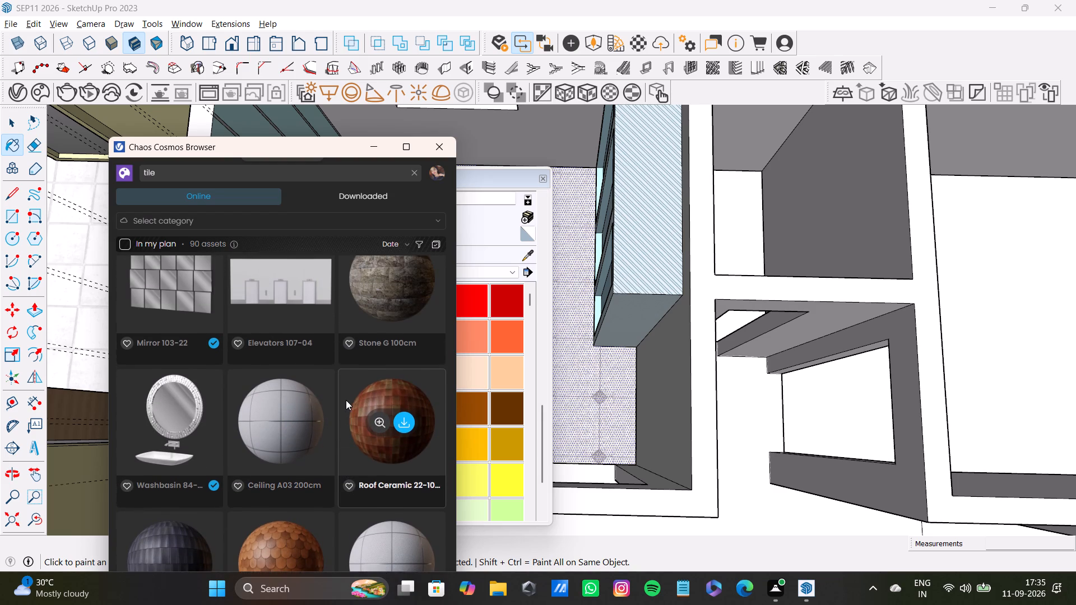
pyautogui.scroll(5, 346, 400)
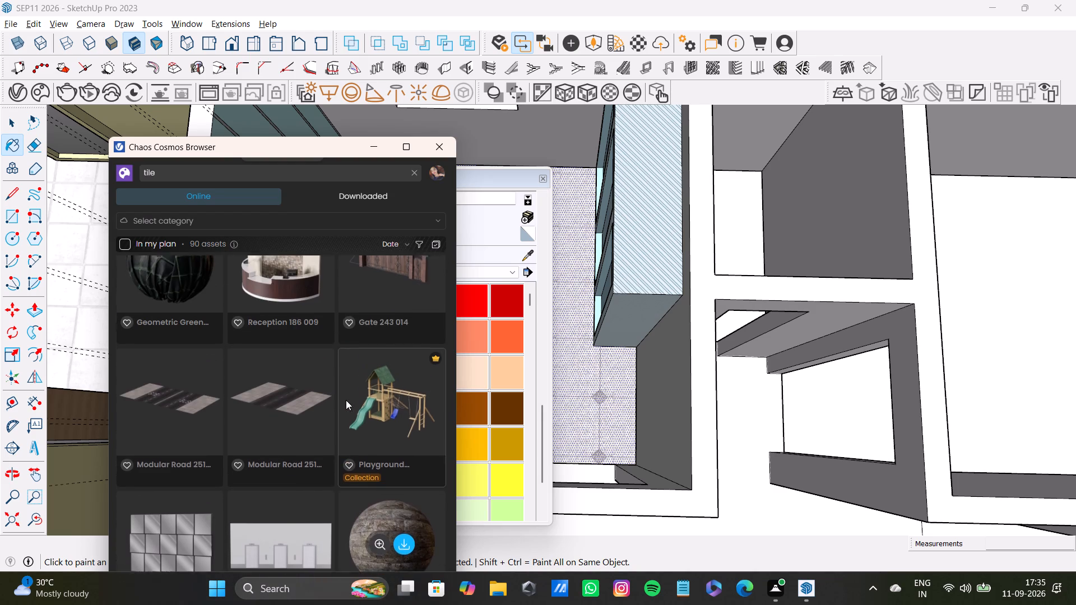
pyautogui.scroll(8, 345, 401)
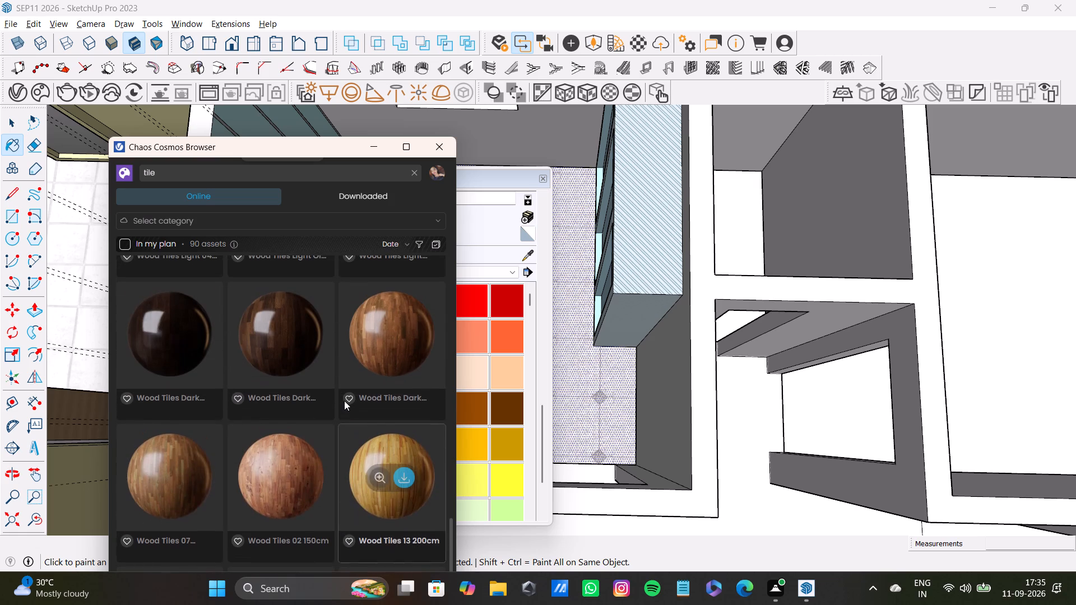
pyautogui.scroll(-3, 344, 401)
pyautogui.scroll(3, 344, 401)
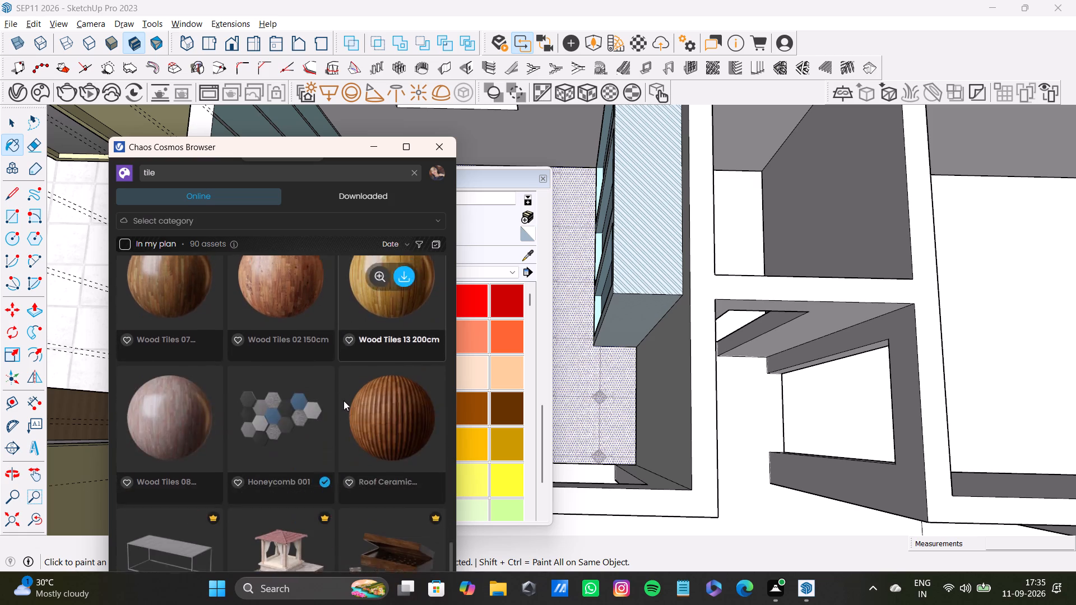
pyautogui.scroll(-2, 344, 401)
pyautogui.scroll(20, 344, 401)
pyautogui.scroll(3, 344, 401)
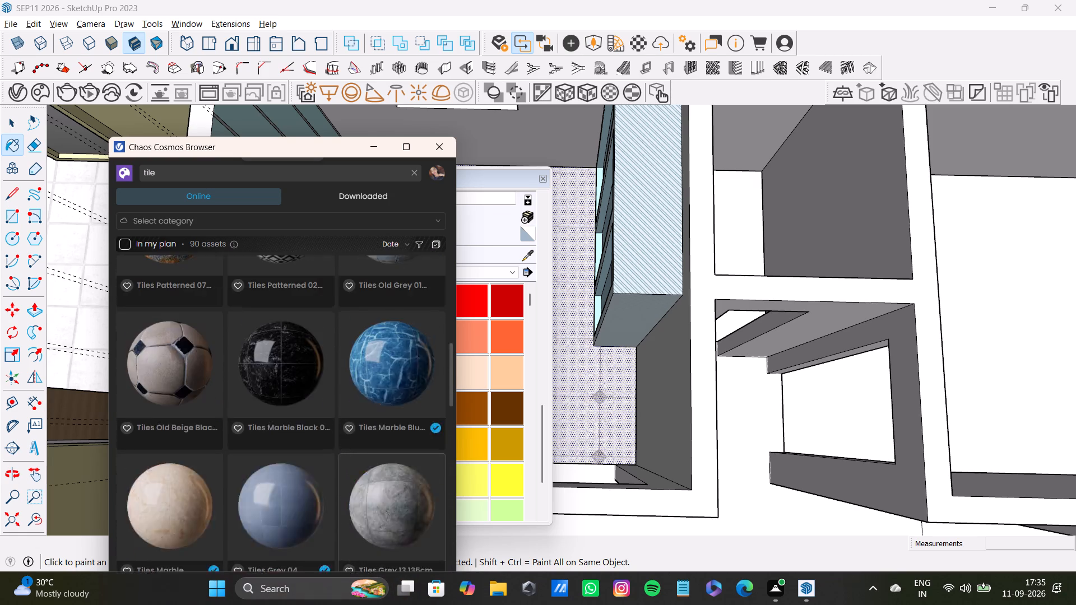
pyautogui.scroll(8, 344, 401)
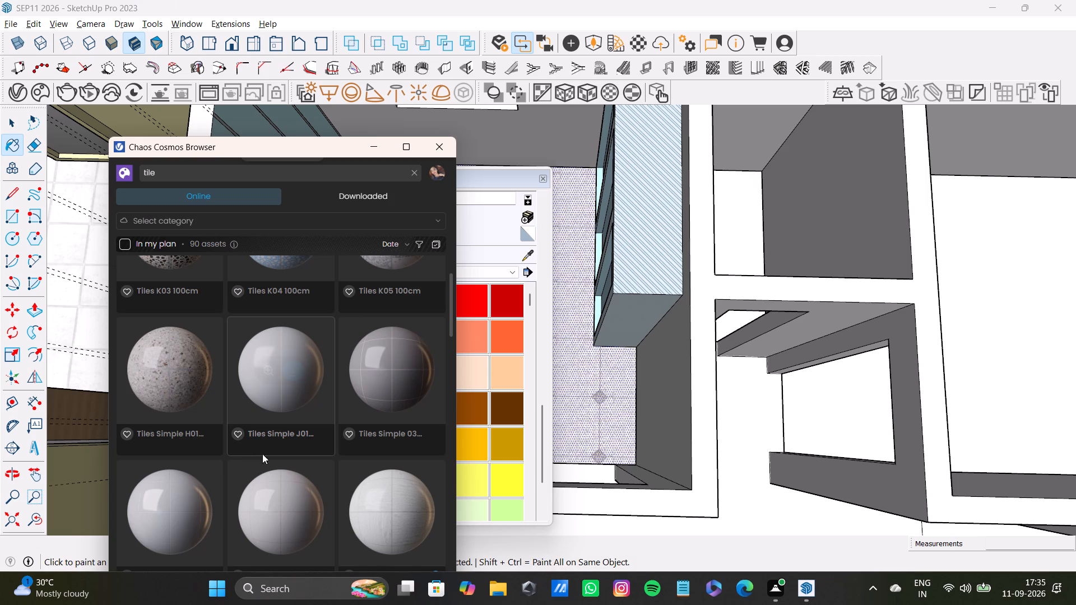
pyautogui.scroll(7, 245, 407)
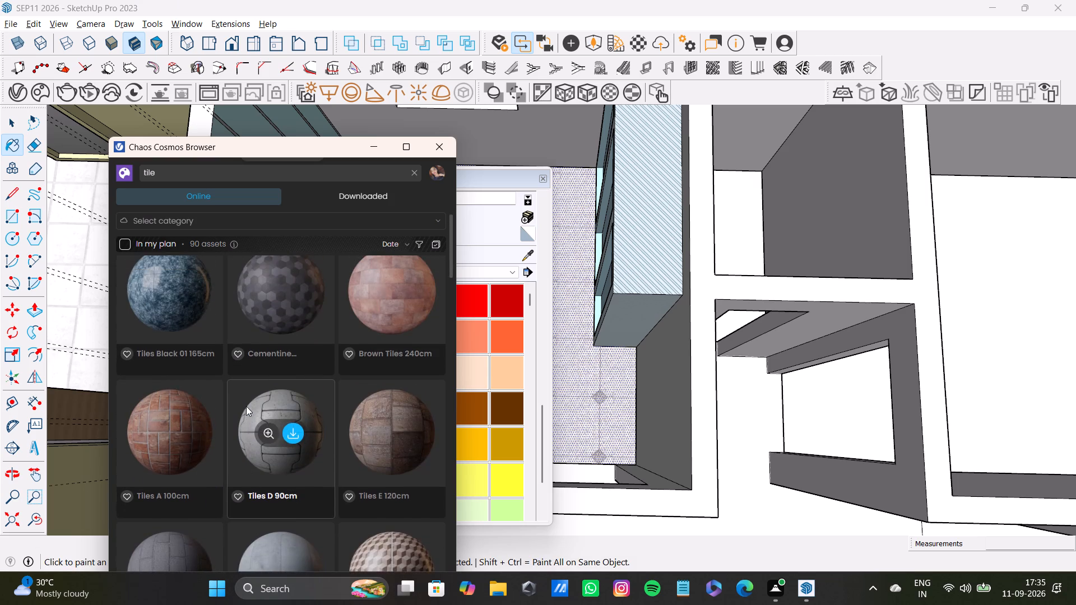
pyautogui.scroll(16, 246, 406)
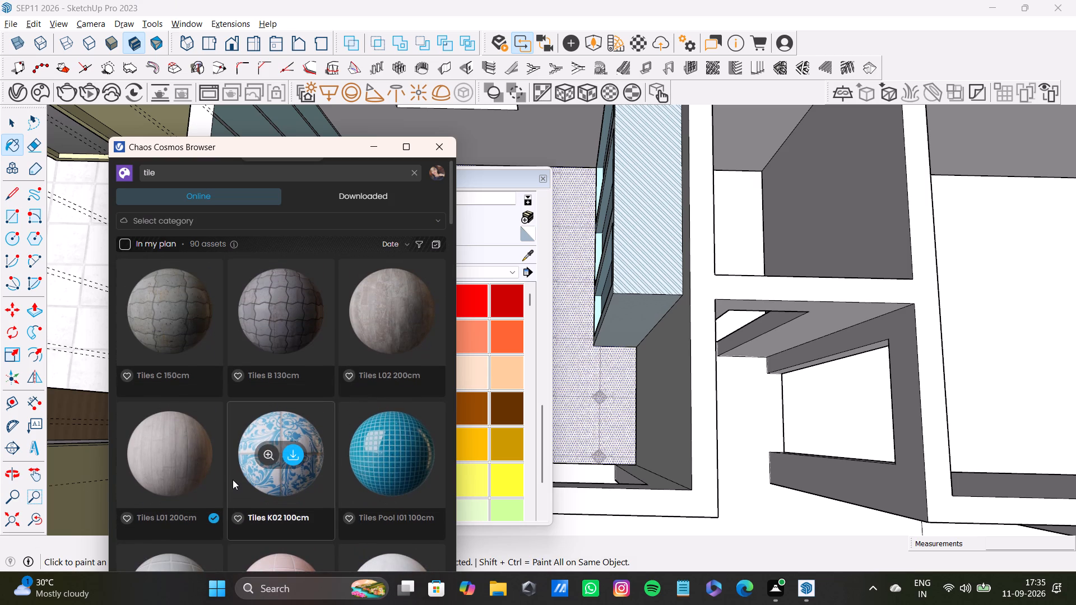
pyautogui.scroll(-20, 233, 483)
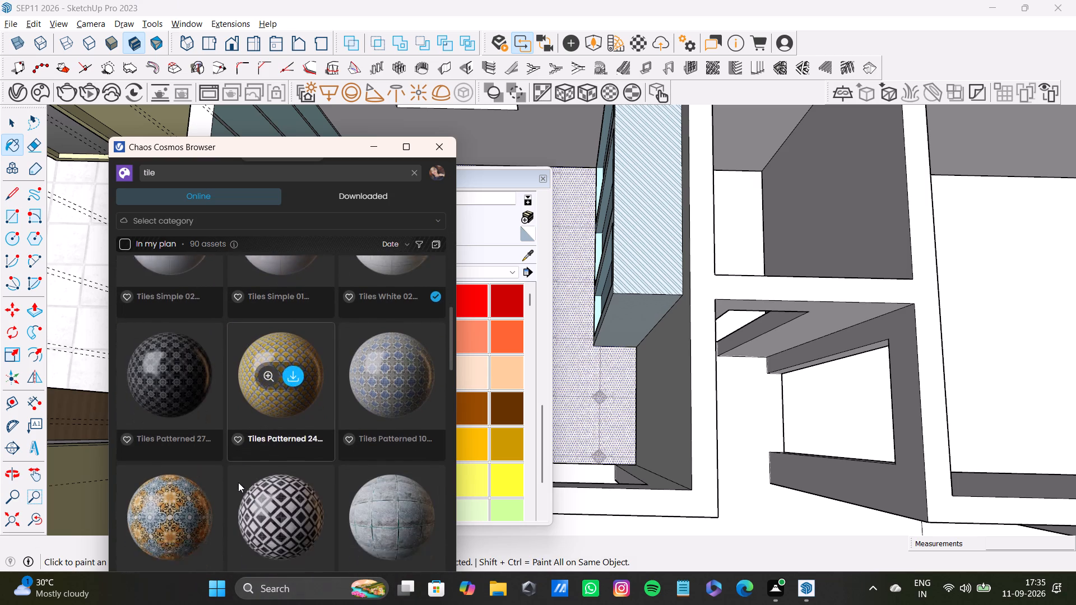
pyautogui.scroll(-4, 238, 482)
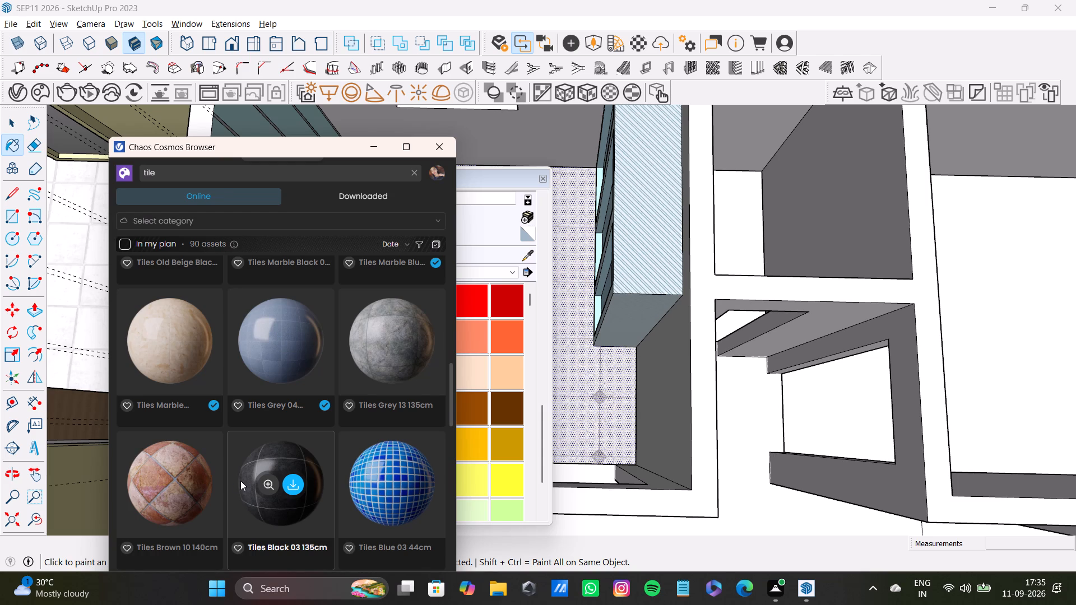
pyautogui.scroll(-7, 317, 428)
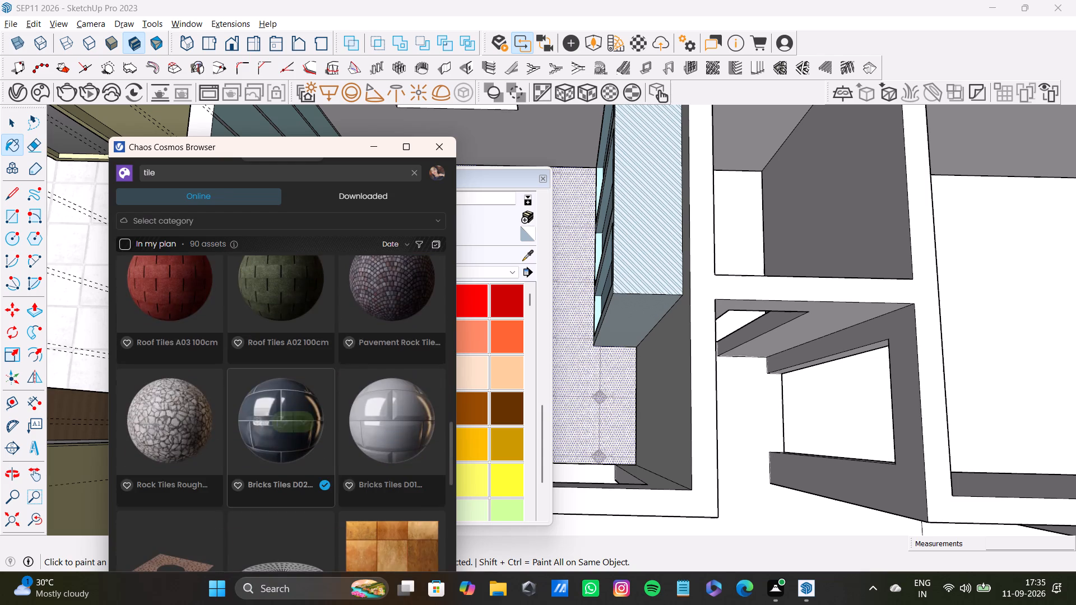
pyautogui.scroll(-4, 316, 425)
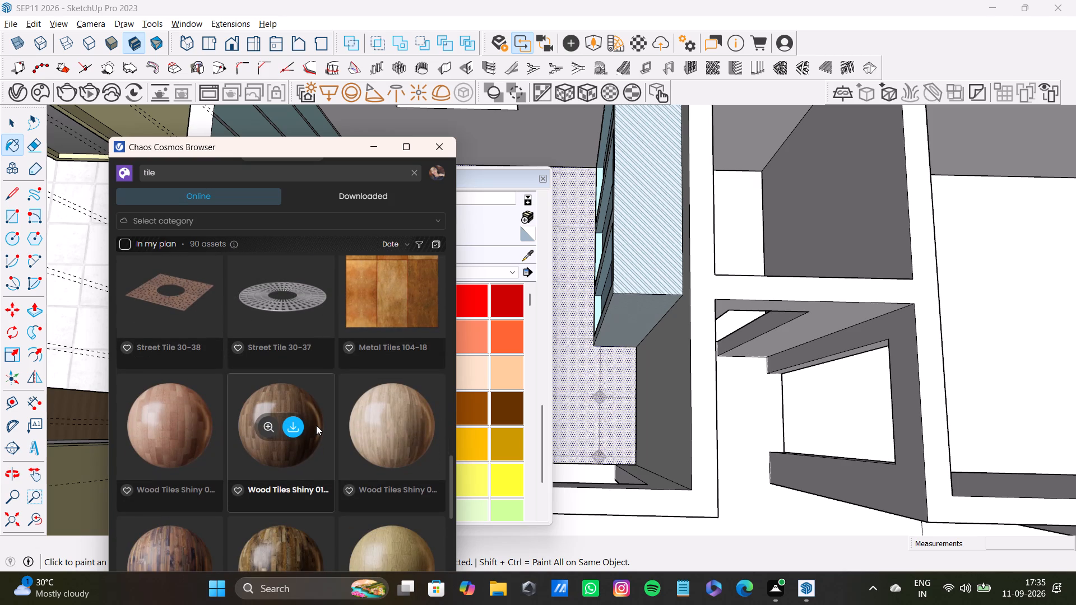
pyautogui.scroll(-15, 316, 425)
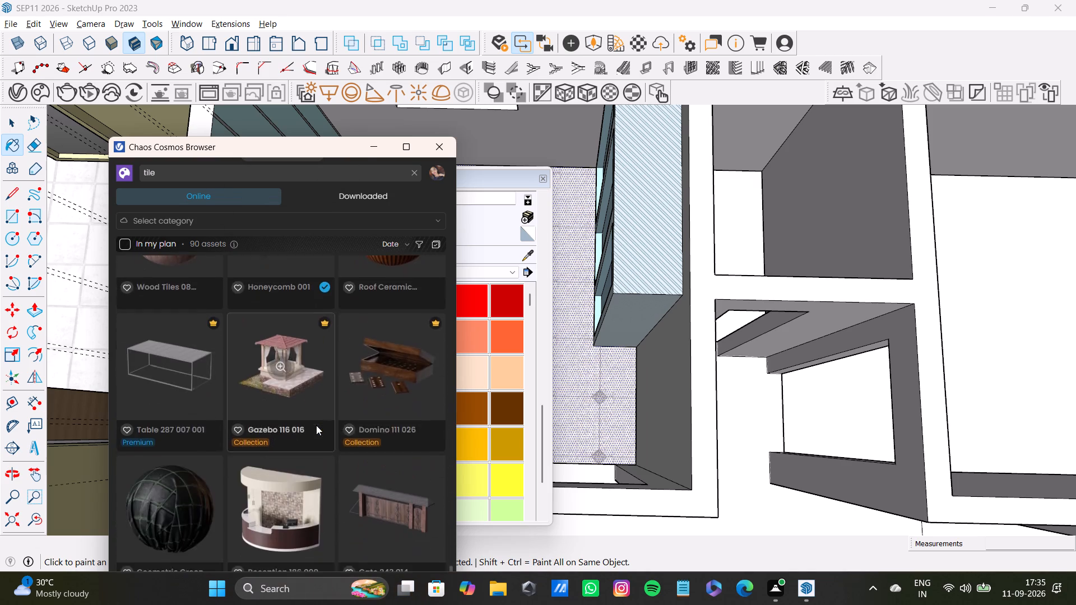
pyautogui.scroll(-15, 316, 425)
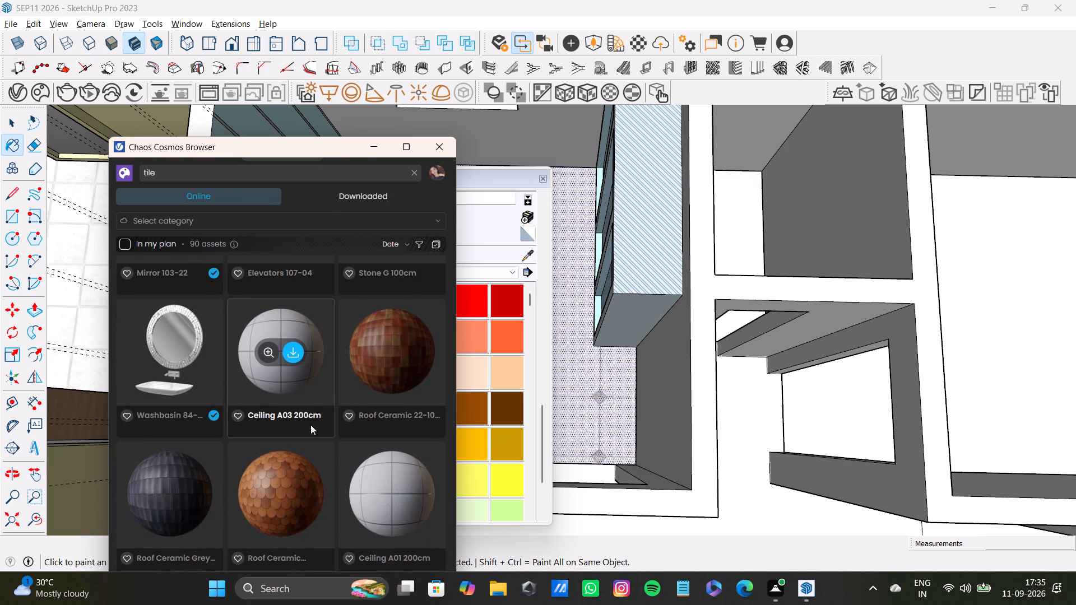
pyautogui.scroll(-2, 310, 425)
pyautogui.click(448, 151)
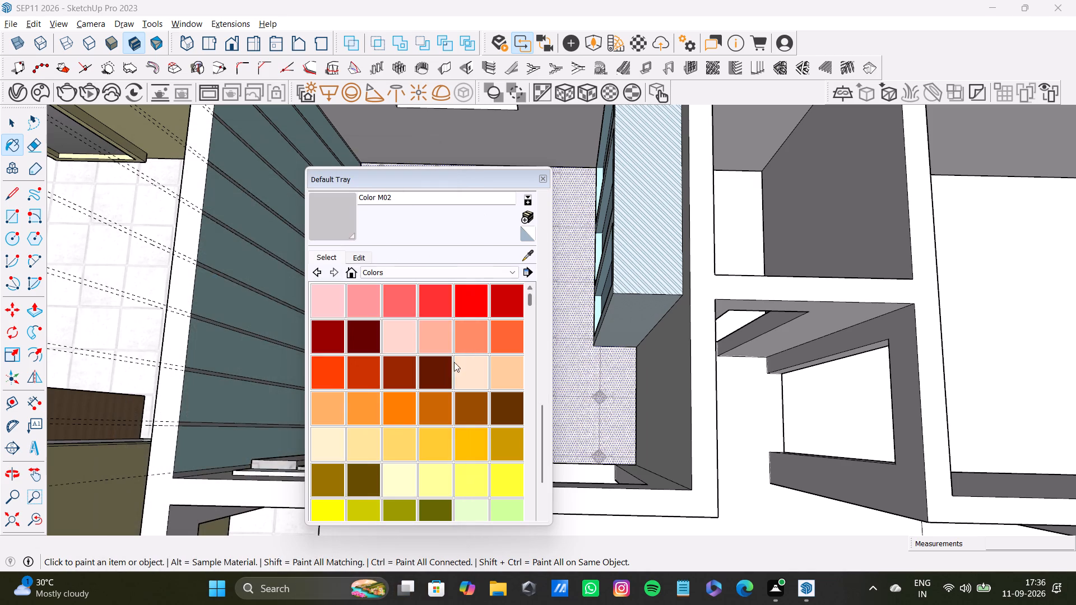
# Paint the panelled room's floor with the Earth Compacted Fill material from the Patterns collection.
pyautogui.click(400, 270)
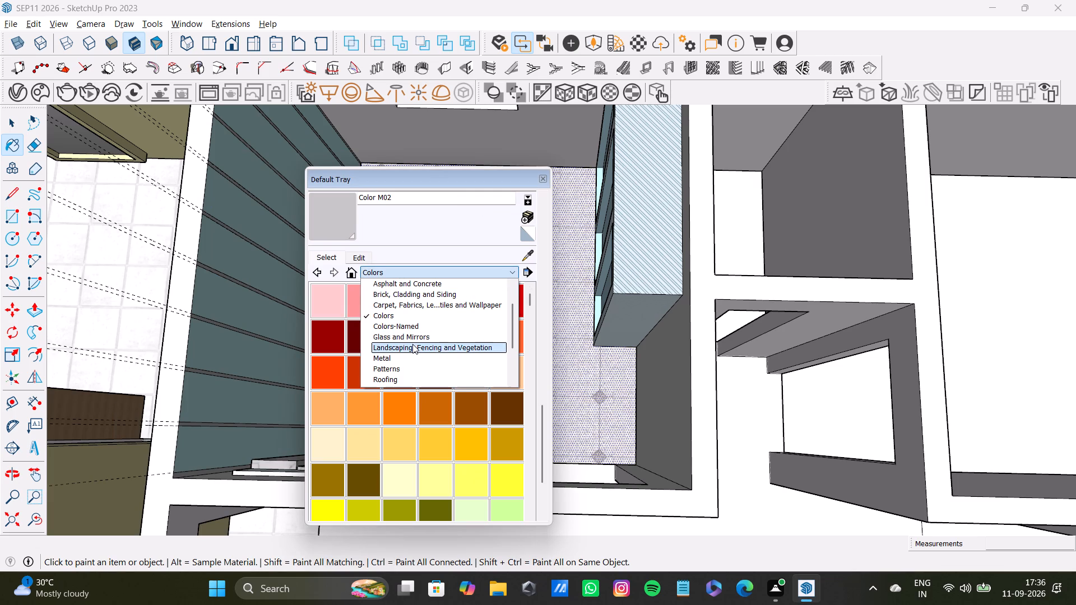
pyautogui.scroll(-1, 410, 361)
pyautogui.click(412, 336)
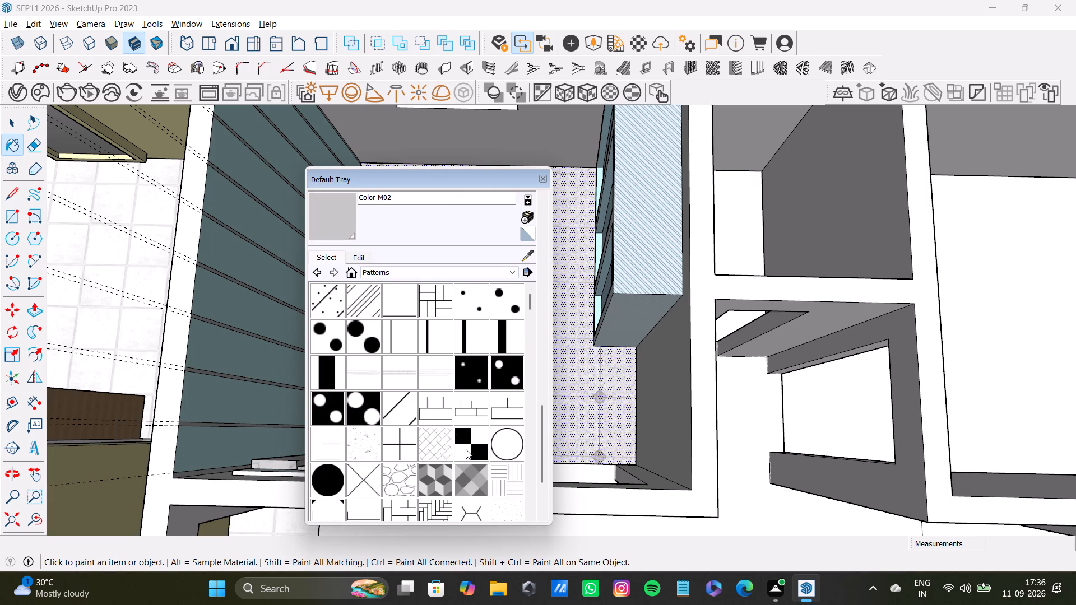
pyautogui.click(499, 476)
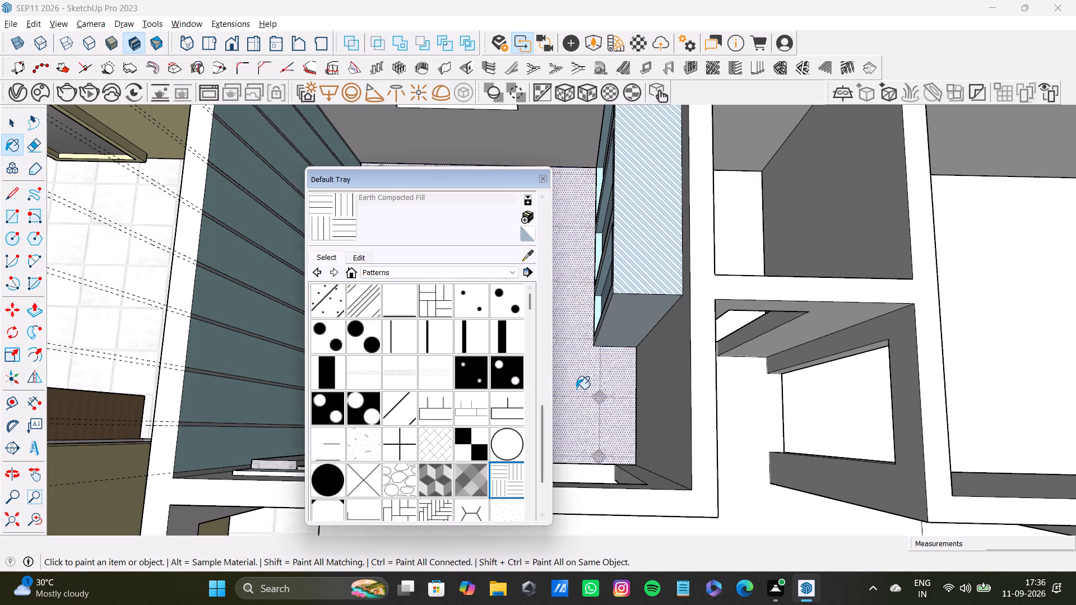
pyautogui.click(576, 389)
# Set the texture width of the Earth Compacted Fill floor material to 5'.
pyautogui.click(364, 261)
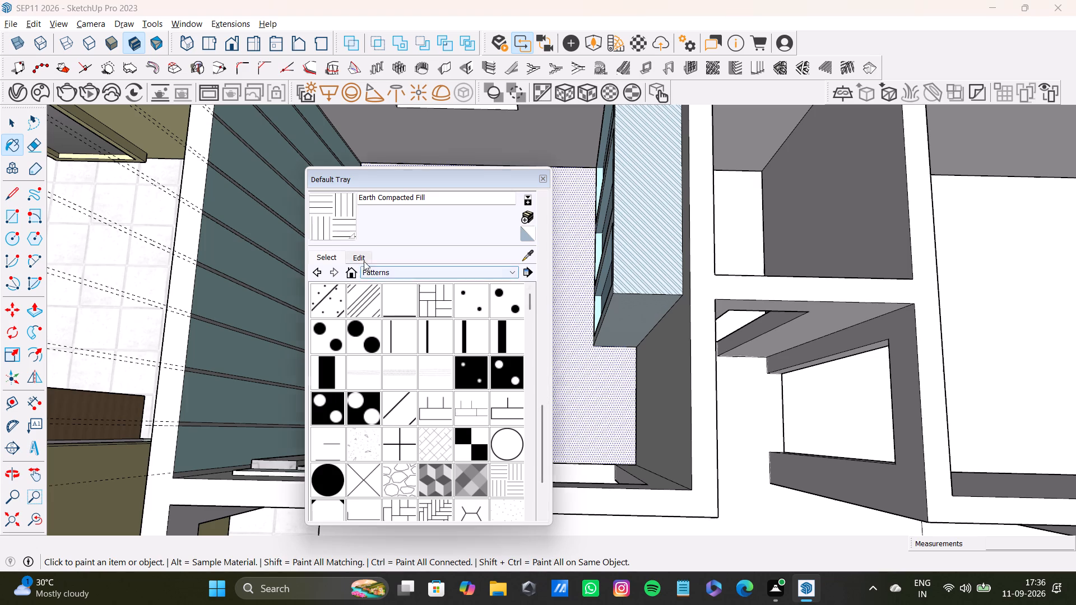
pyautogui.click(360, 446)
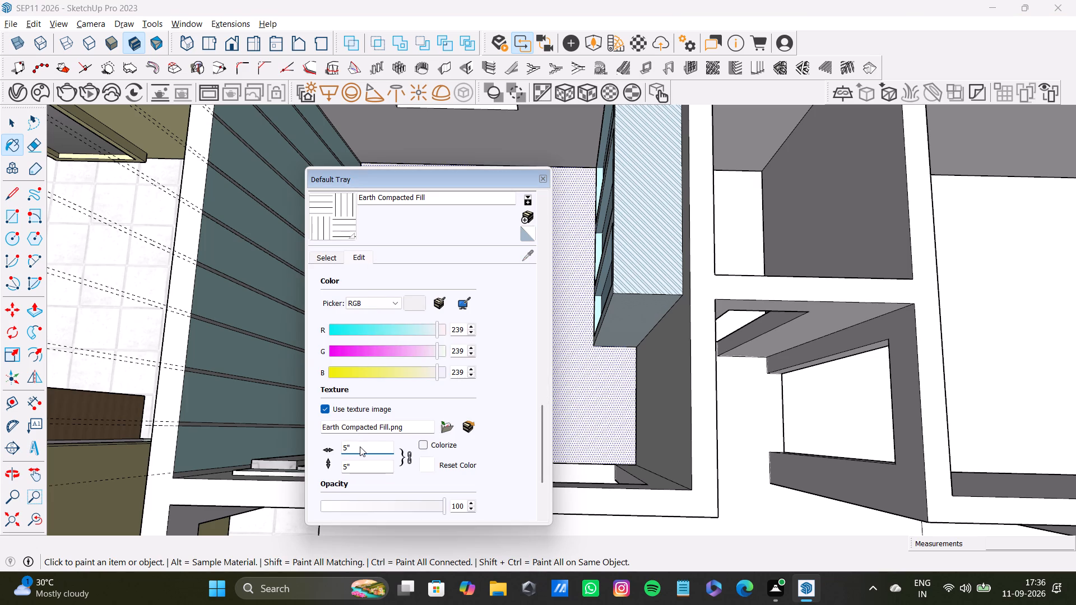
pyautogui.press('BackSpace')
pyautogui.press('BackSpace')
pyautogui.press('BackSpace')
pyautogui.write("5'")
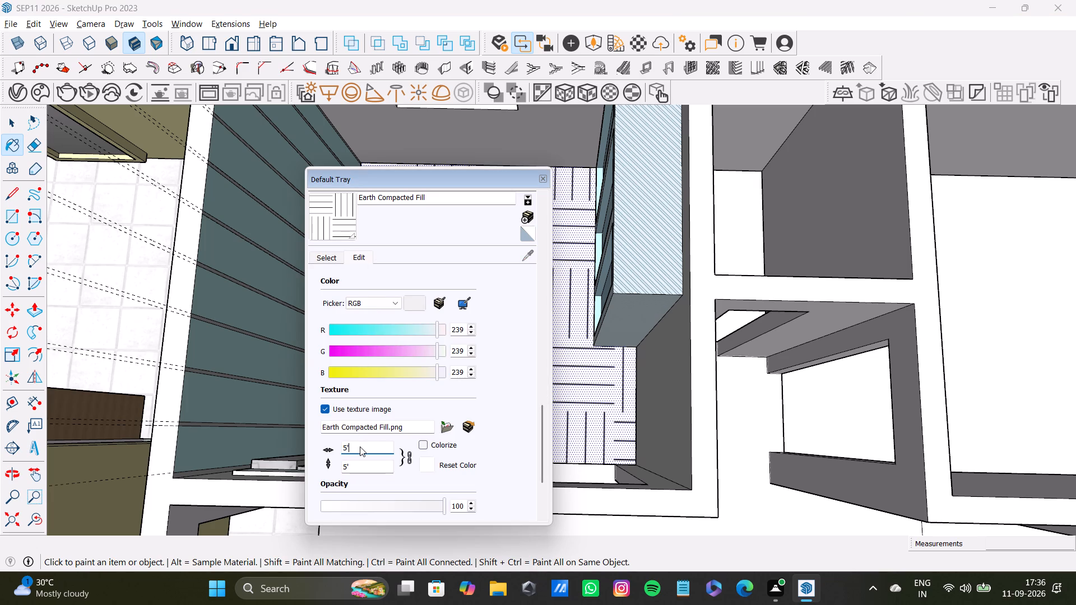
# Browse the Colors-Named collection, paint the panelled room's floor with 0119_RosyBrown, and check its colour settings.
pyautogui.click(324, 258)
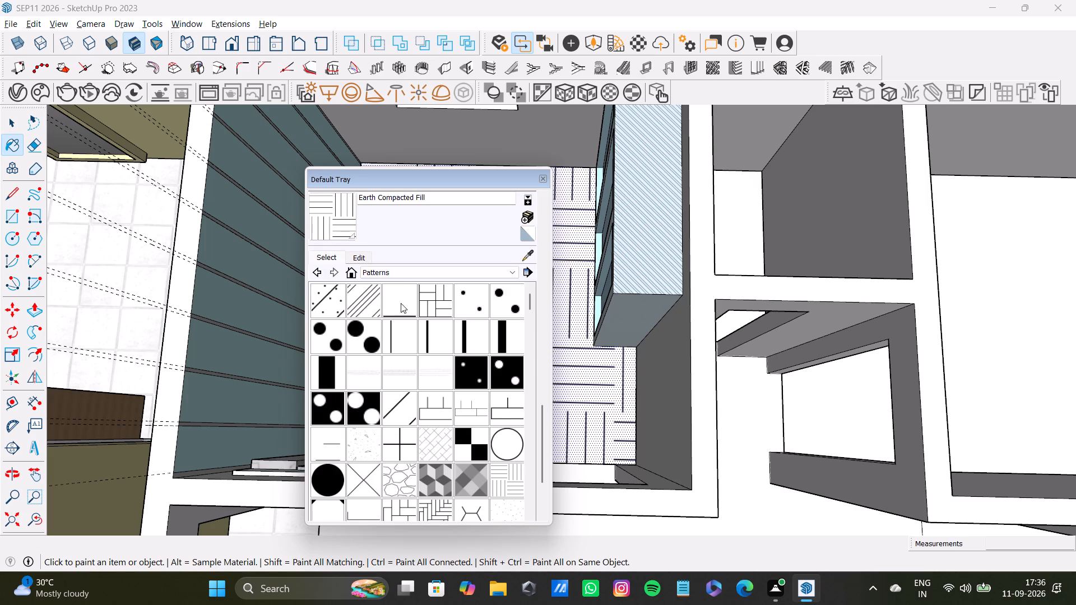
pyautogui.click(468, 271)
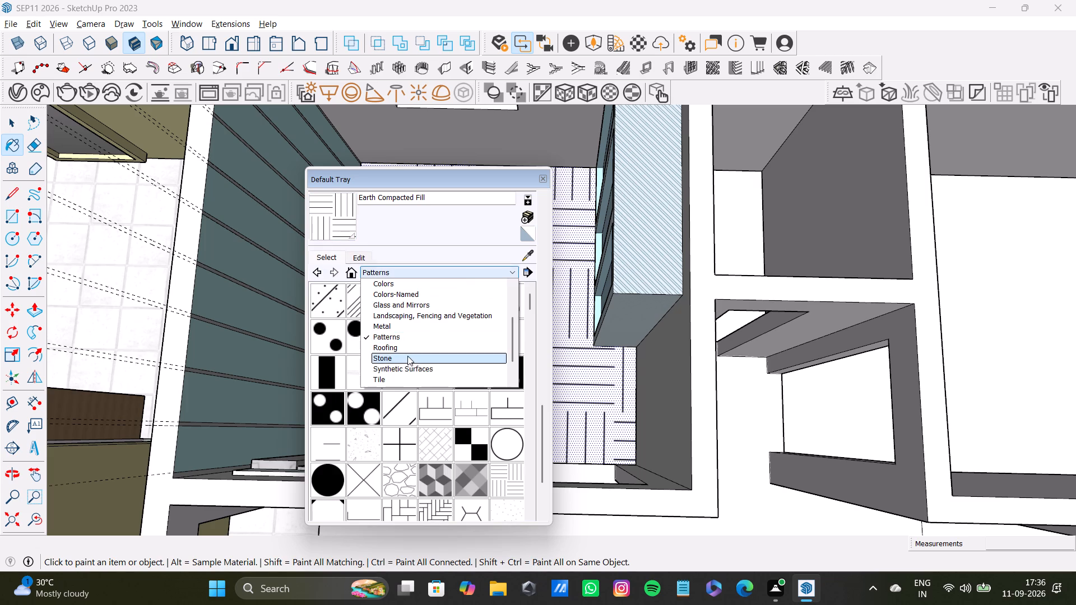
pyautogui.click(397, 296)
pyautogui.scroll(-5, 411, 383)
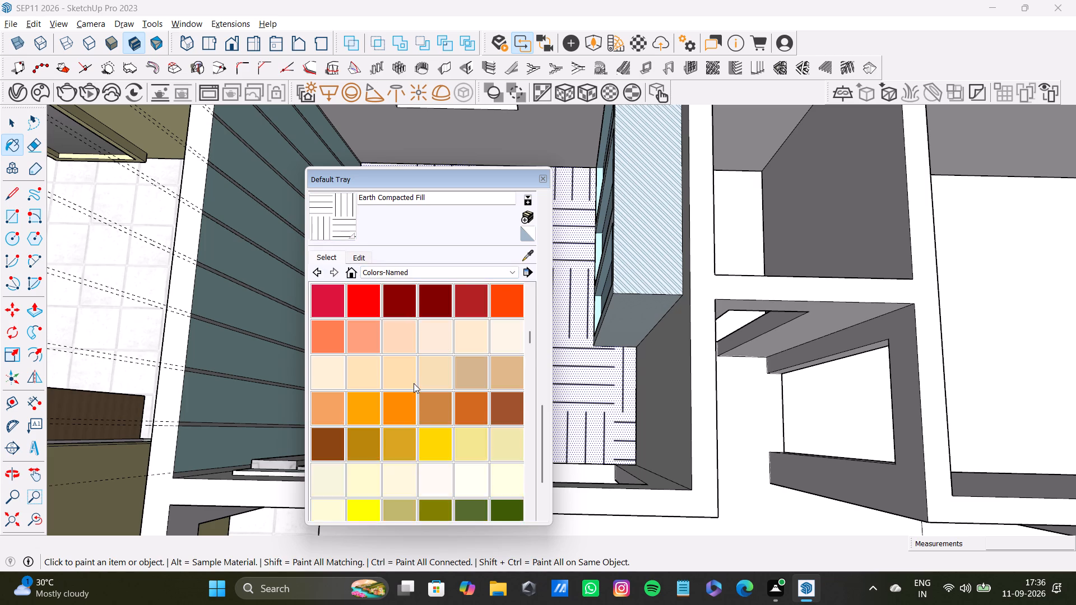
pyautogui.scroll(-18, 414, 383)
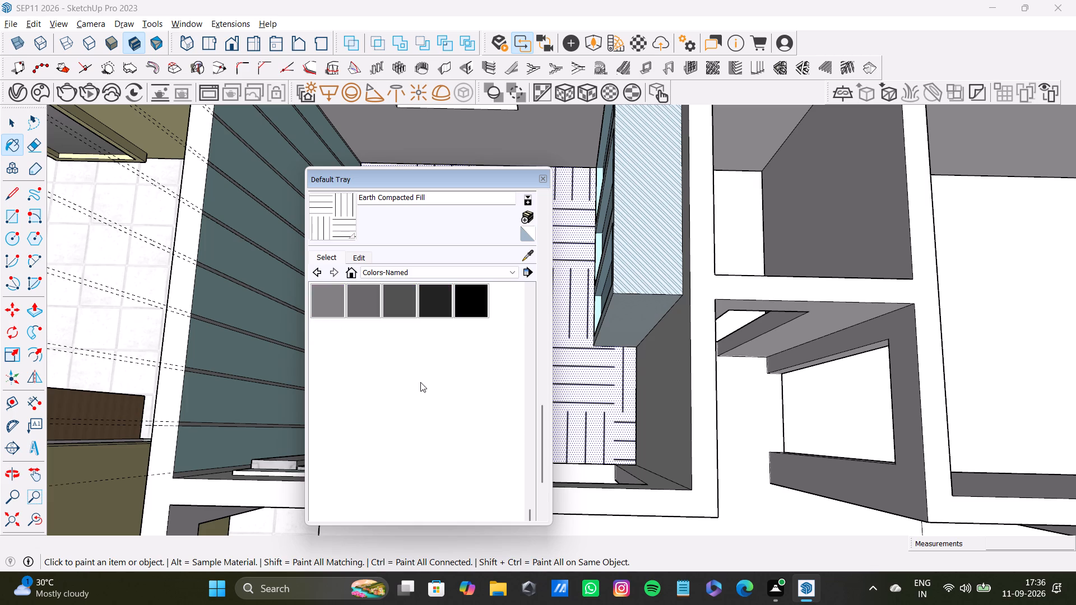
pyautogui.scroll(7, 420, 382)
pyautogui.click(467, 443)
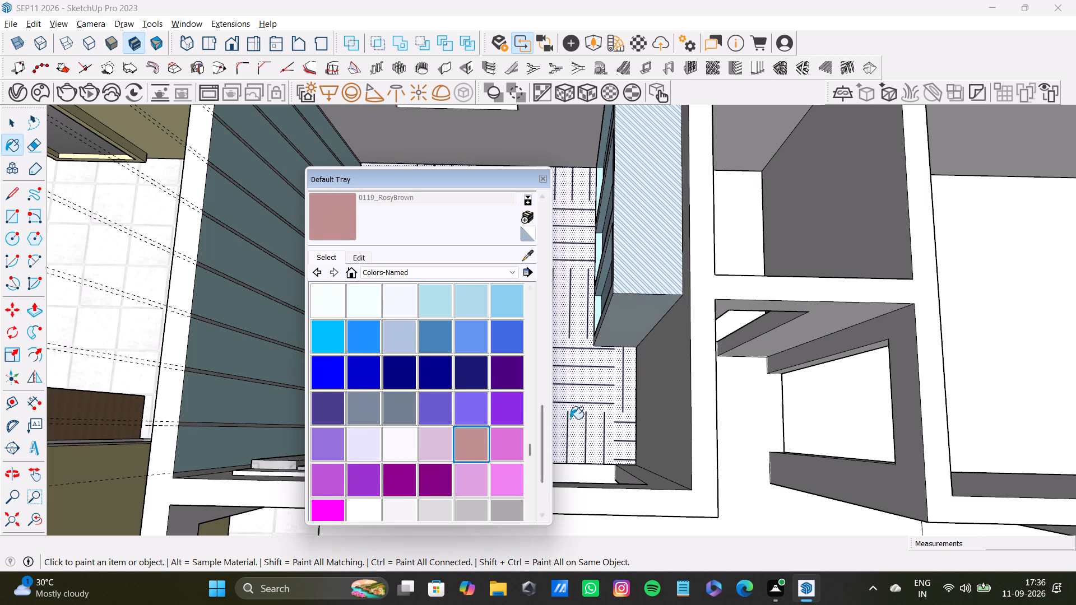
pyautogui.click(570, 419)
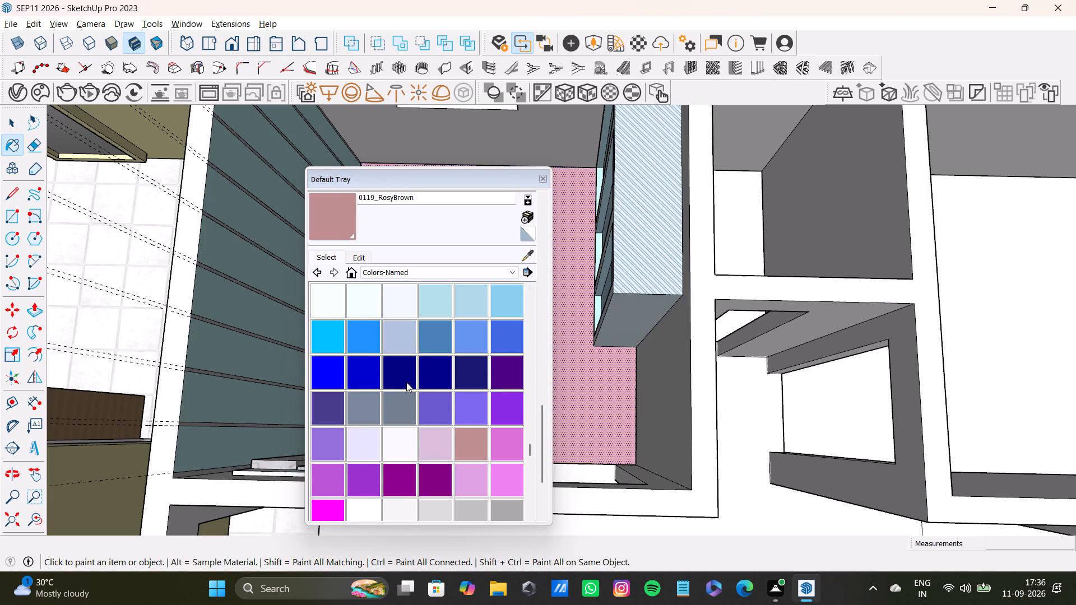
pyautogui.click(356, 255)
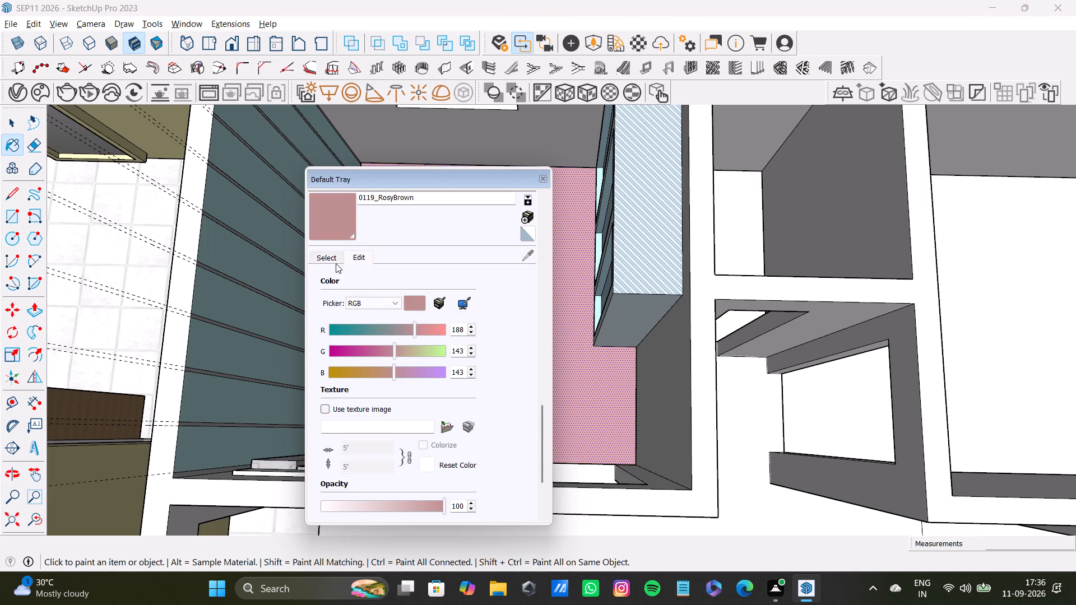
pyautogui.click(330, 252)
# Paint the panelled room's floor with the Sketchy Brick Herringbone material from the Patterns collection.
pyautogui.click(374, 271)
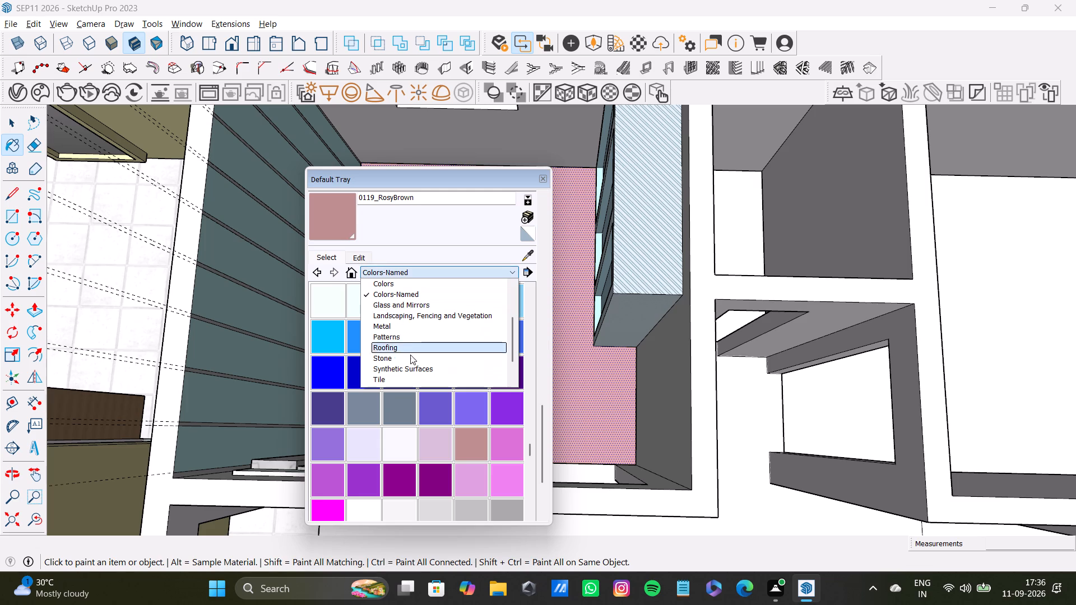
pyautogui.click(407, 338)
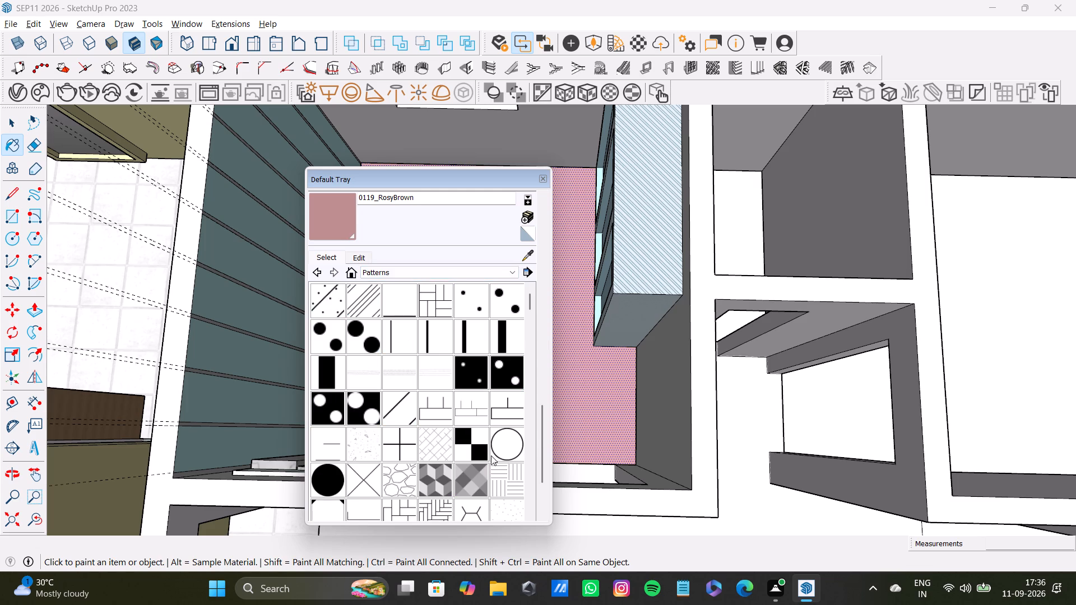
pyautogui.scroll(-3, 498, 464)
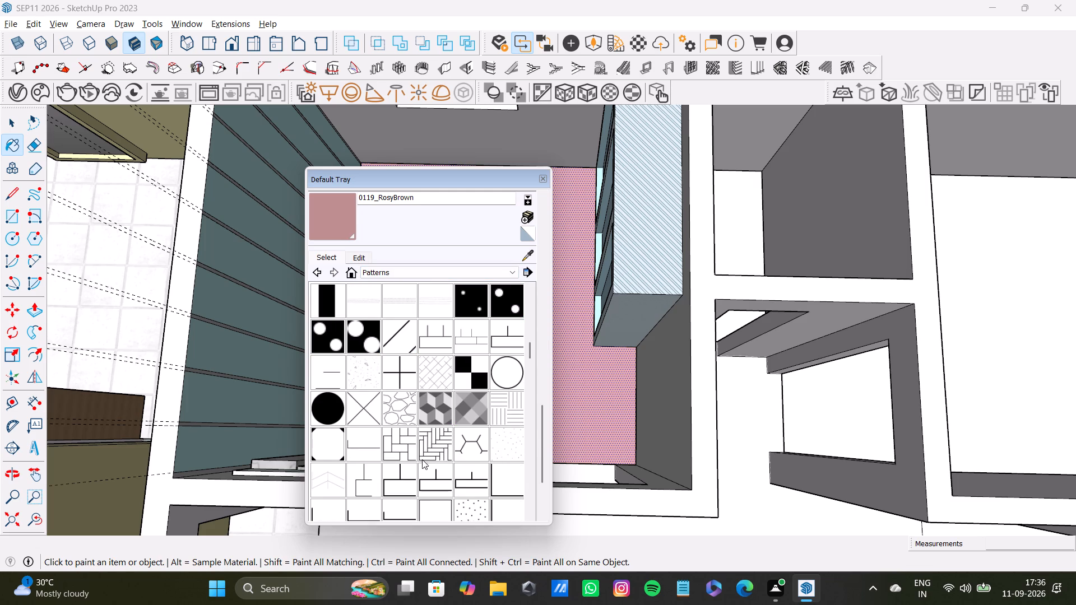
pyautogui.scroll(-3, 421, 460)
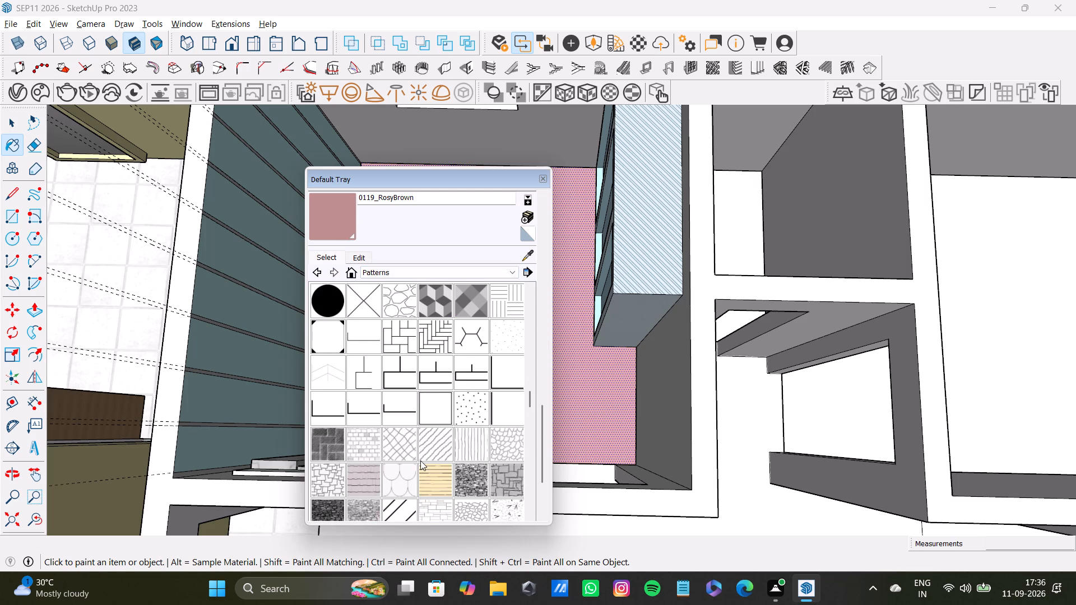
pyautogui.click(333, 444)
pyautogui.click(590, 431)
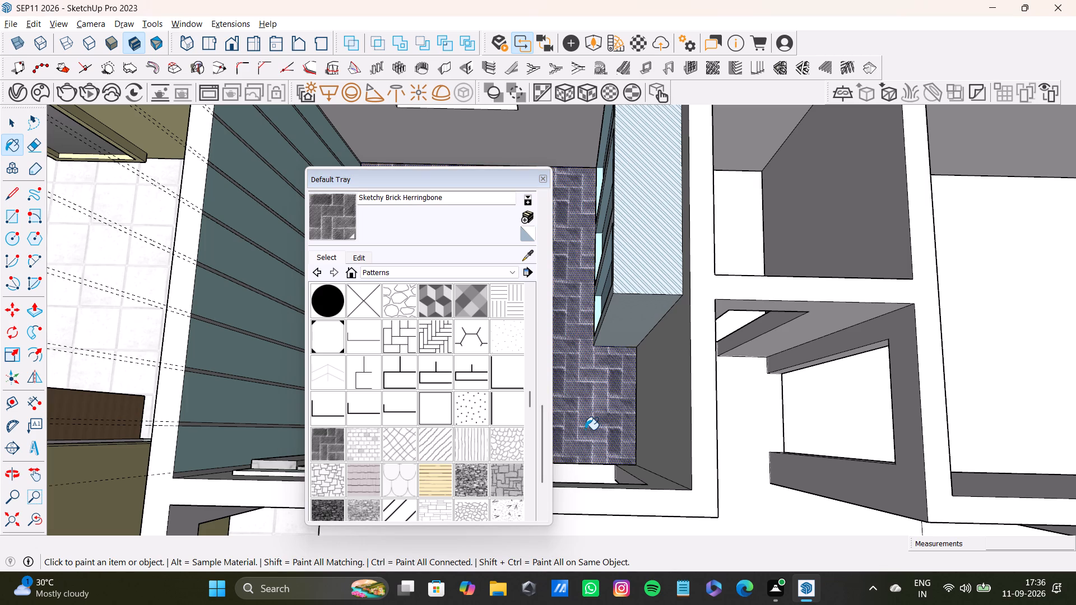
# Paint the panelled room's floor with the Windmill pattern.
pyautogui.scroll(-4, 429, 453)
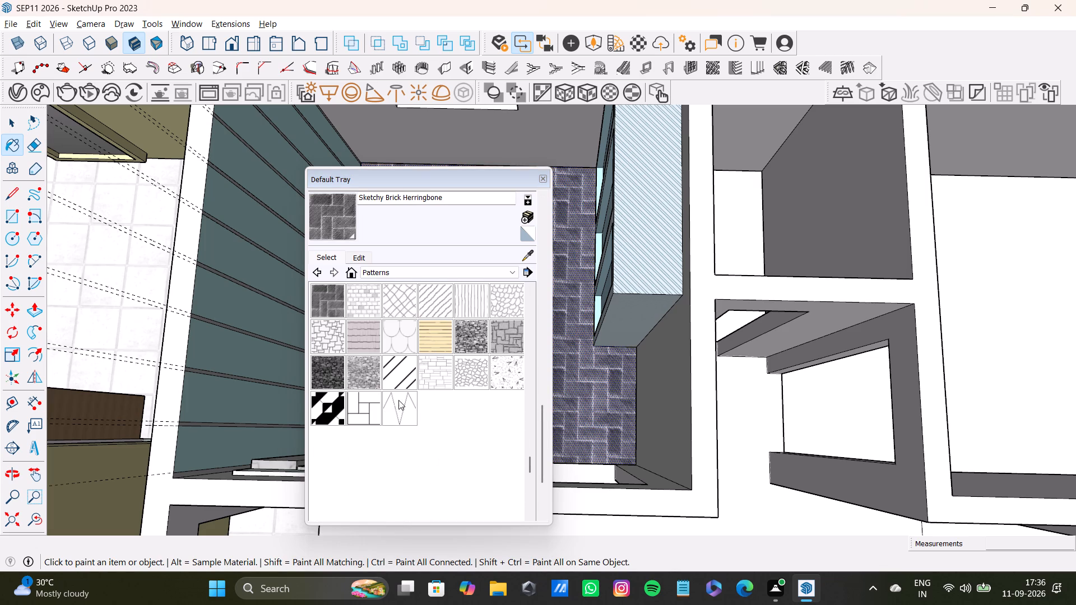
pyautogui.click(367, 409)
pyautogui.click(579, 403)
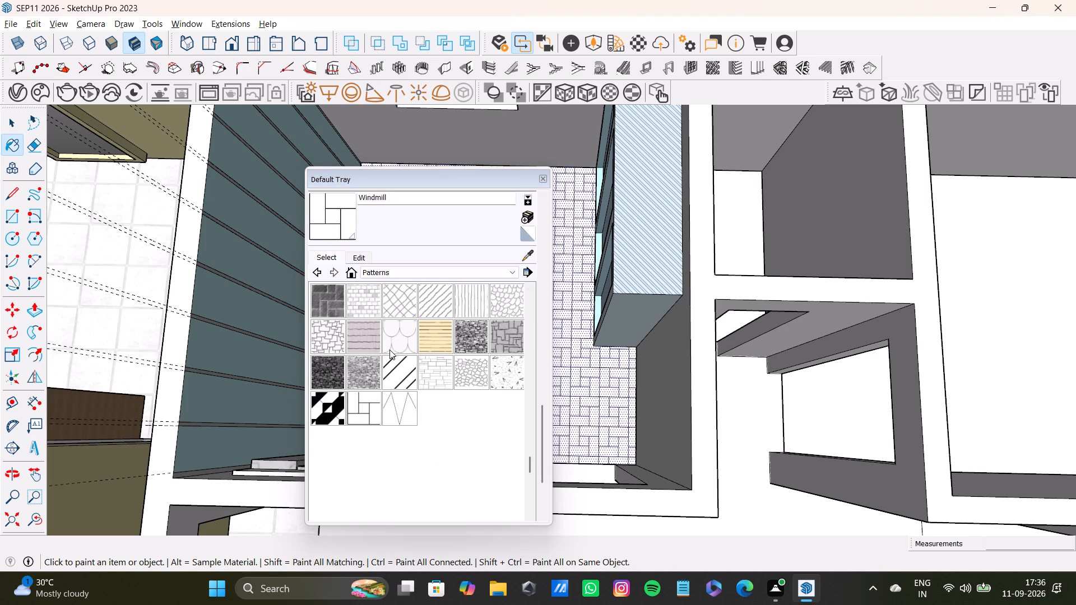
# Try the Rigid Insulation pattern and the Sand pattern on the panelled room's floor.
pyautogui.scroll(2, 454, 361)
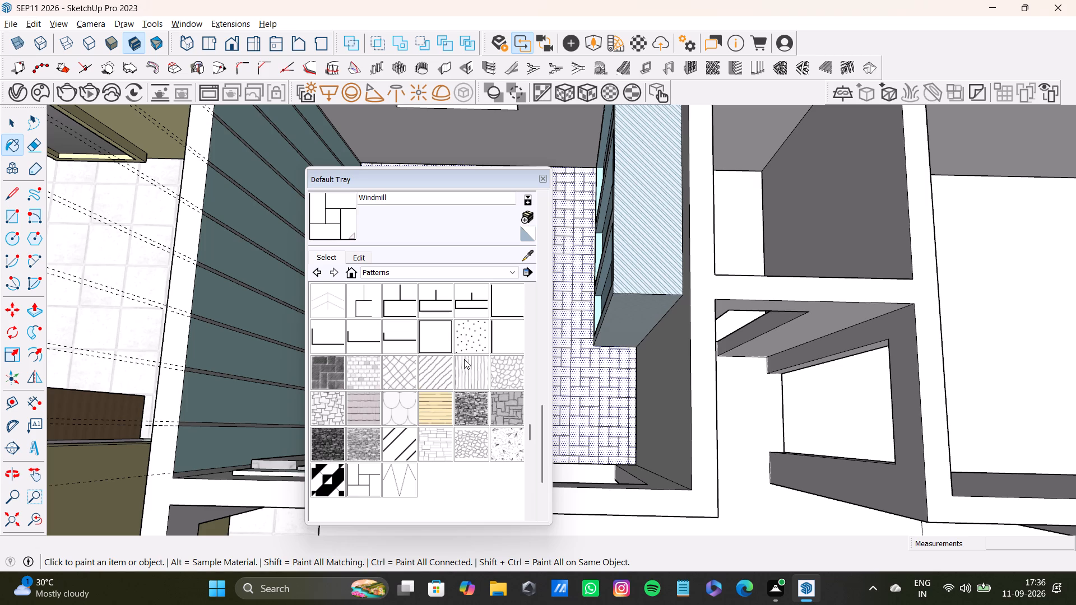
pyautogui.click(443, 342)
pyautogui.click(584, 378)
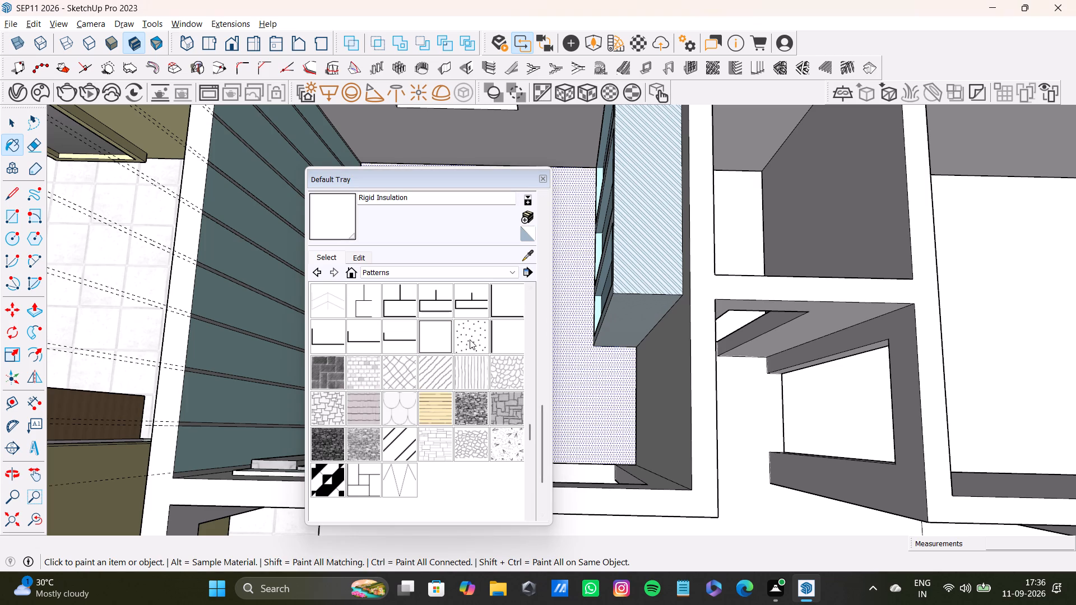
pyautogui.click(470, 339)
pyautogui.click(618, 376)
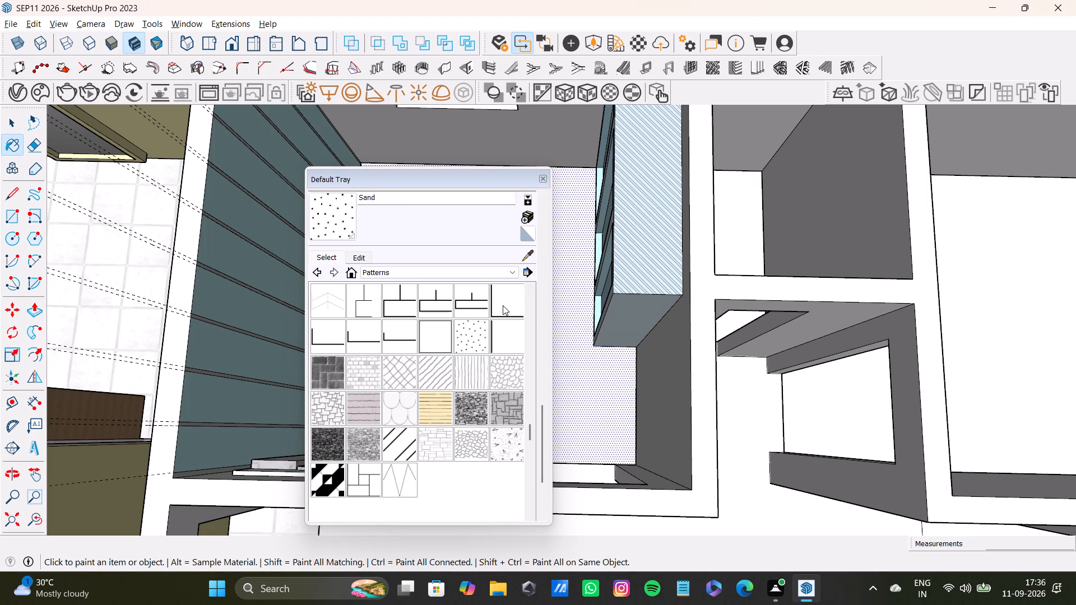
# Paint the panelled room's floor with the Rectangles Stacked 1x1 pattern.
pyautogui.click(503, 305)
pyautogui.click(565, 371)
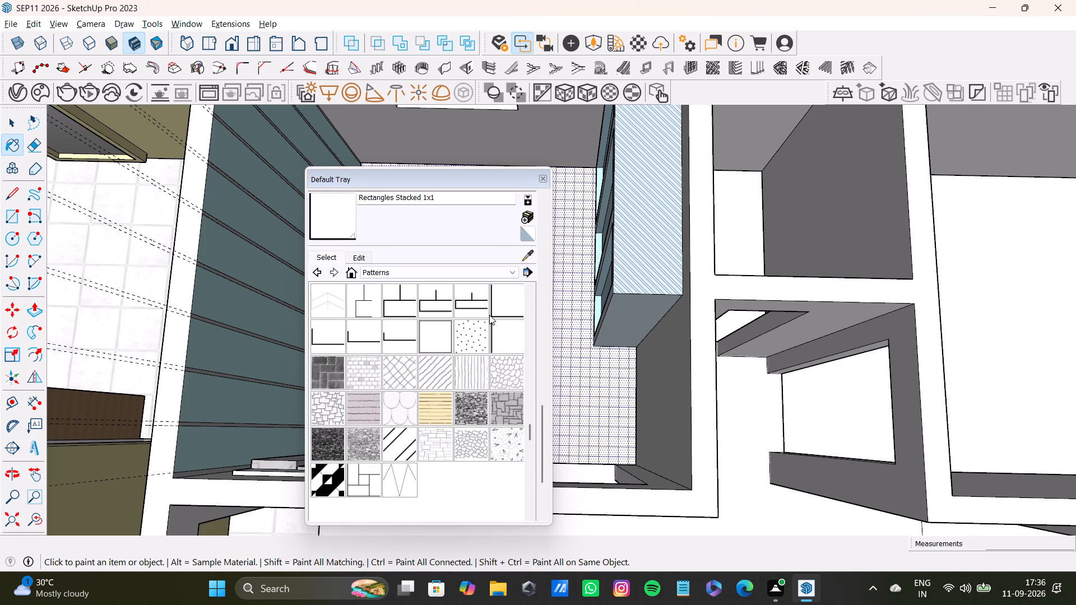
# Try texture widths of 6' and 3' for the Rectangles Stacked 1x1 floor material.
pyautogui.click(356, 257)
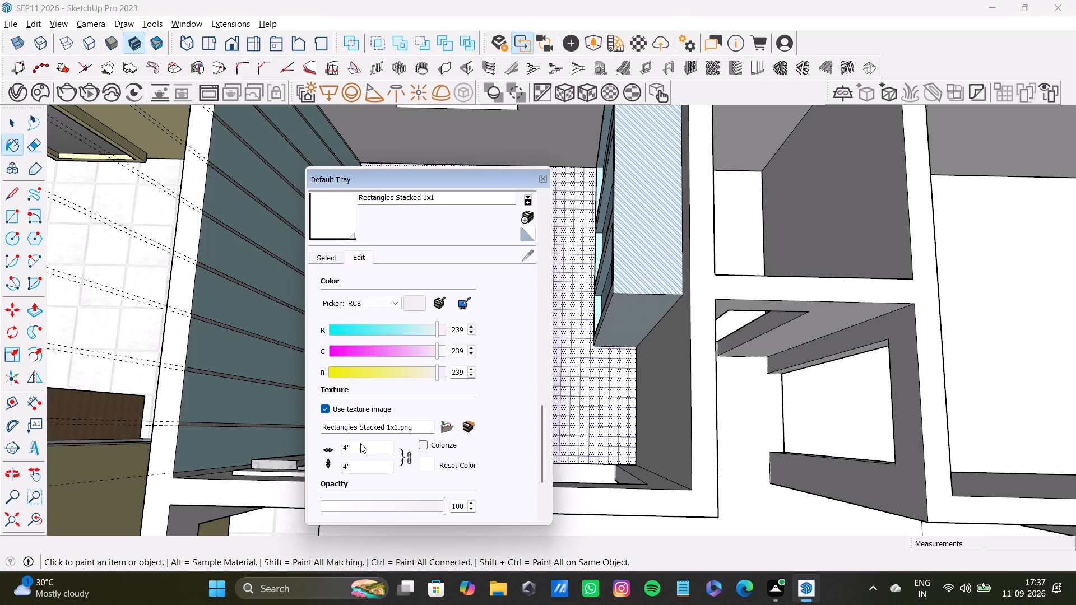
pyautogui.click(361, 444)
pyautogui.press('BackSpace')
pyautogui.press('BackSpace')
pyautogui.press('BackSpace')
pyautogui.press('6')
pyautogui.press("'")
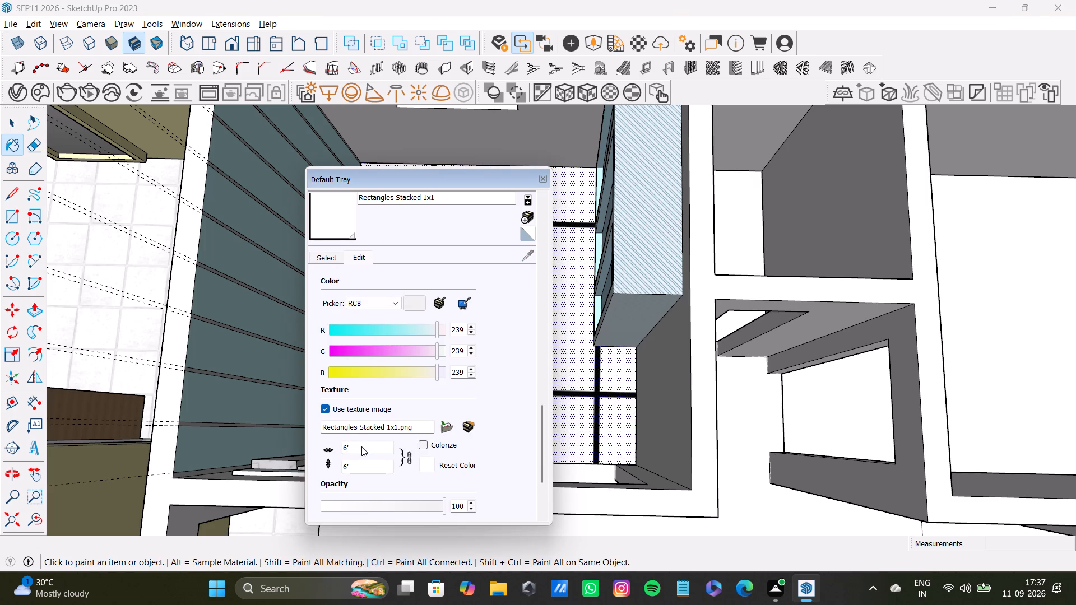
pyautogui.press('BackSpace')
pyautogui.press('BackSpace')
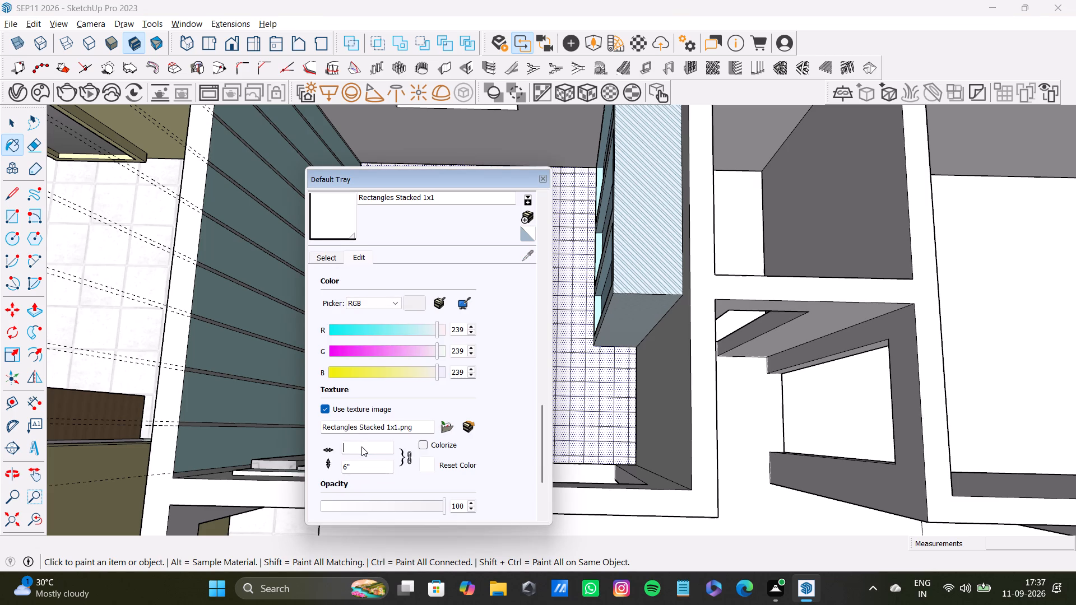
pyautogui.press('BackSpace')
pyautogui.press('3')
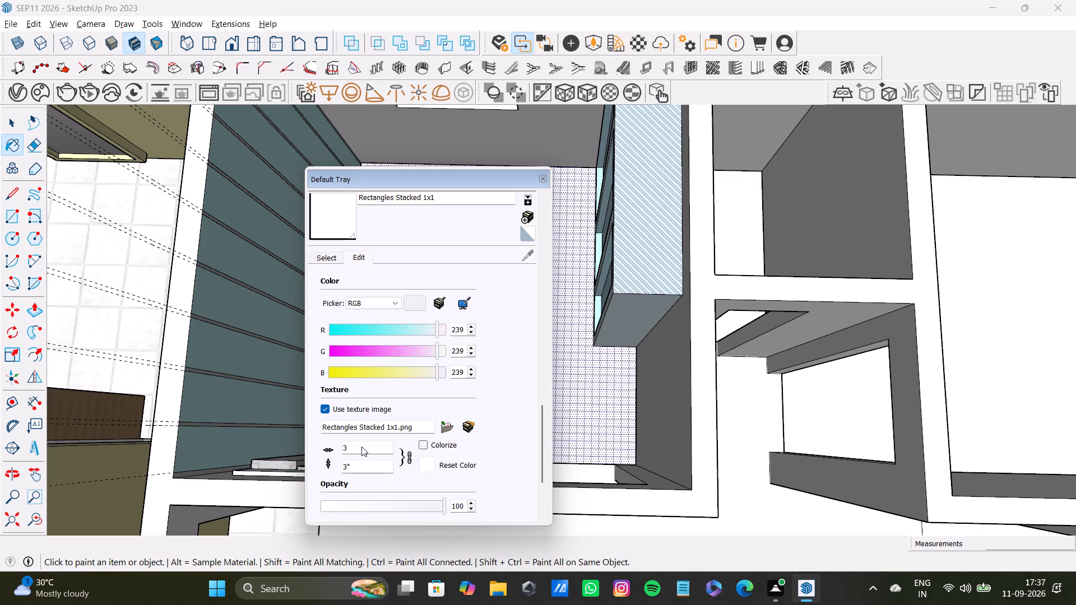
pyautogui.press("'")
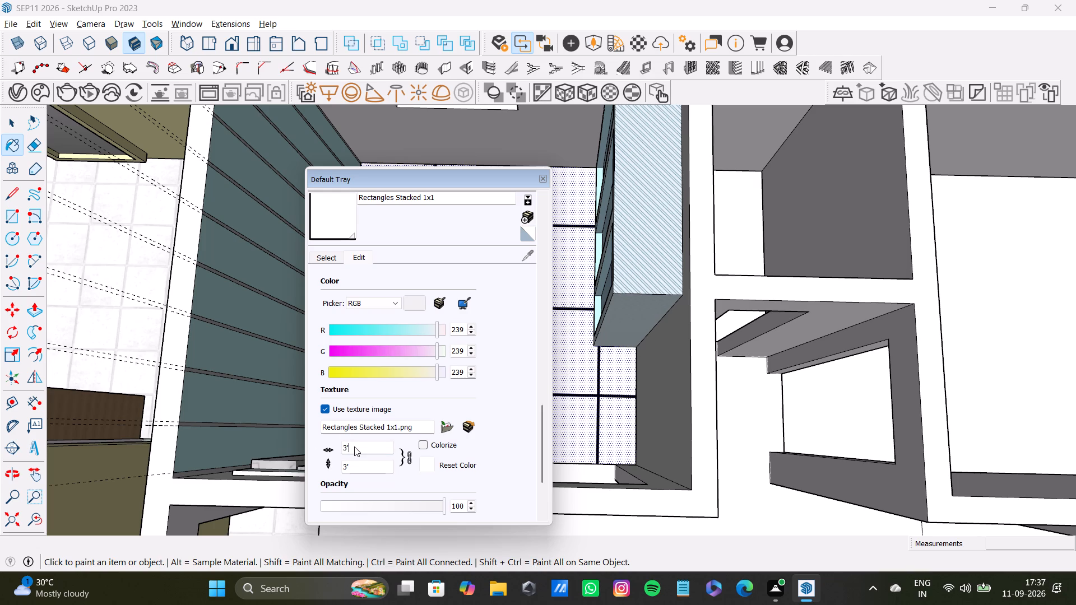
# Try a 2' texture width for the Rectangles Stacked 1x1 floor material, and set it to 1'.
pyautogui.press('BackSpace')
pyautogui.press('BackSpace')
pyautogui.write("2'")
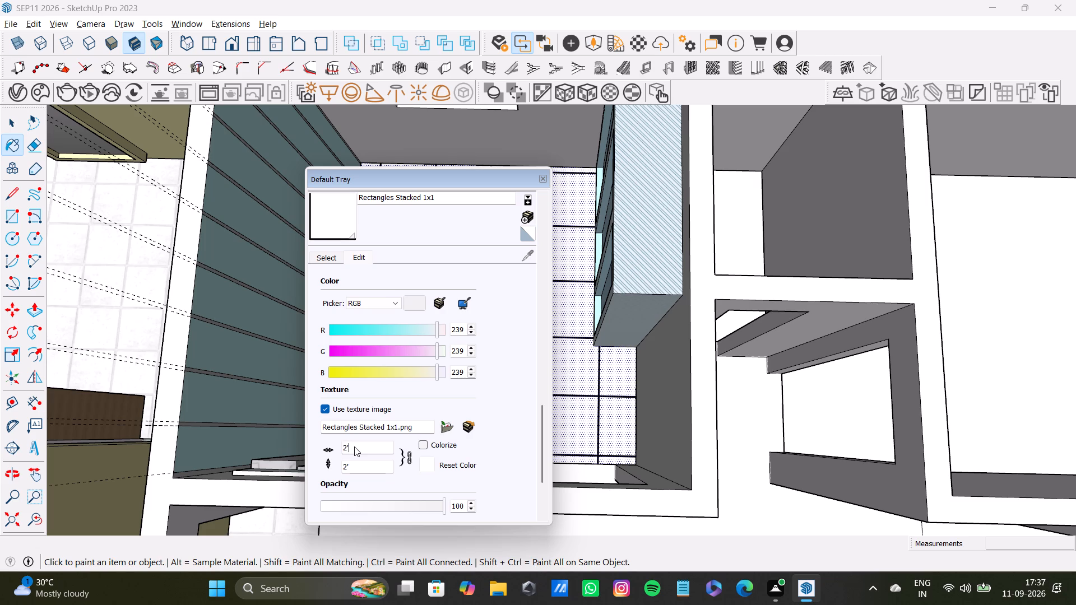
pyautogui.press('BackSpace')
pyautogui.press('BackSpace')
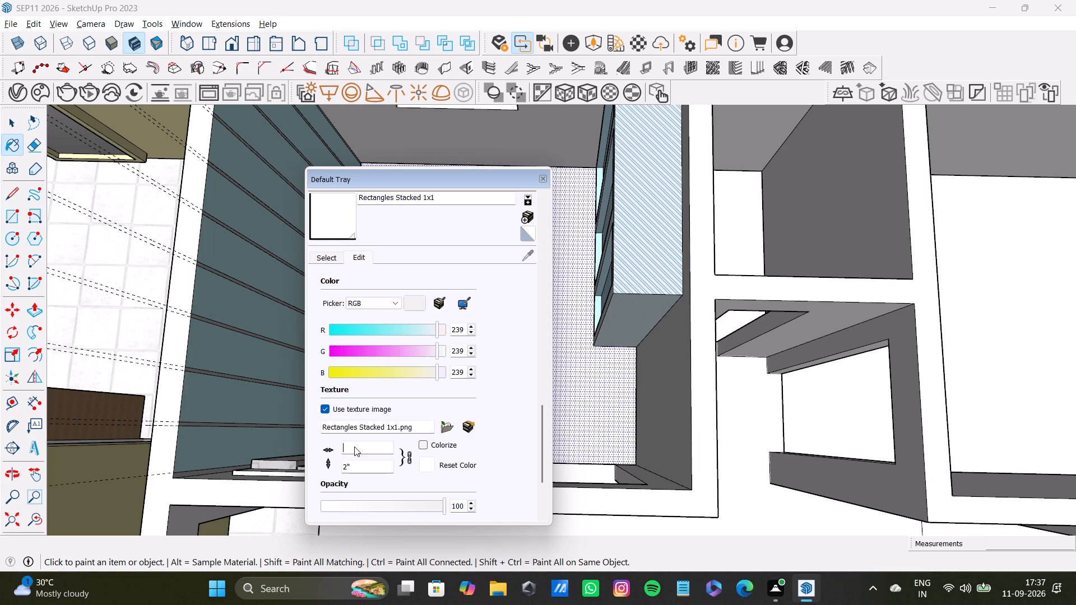
pyautogui.press('1')
pyautogui.press("'")
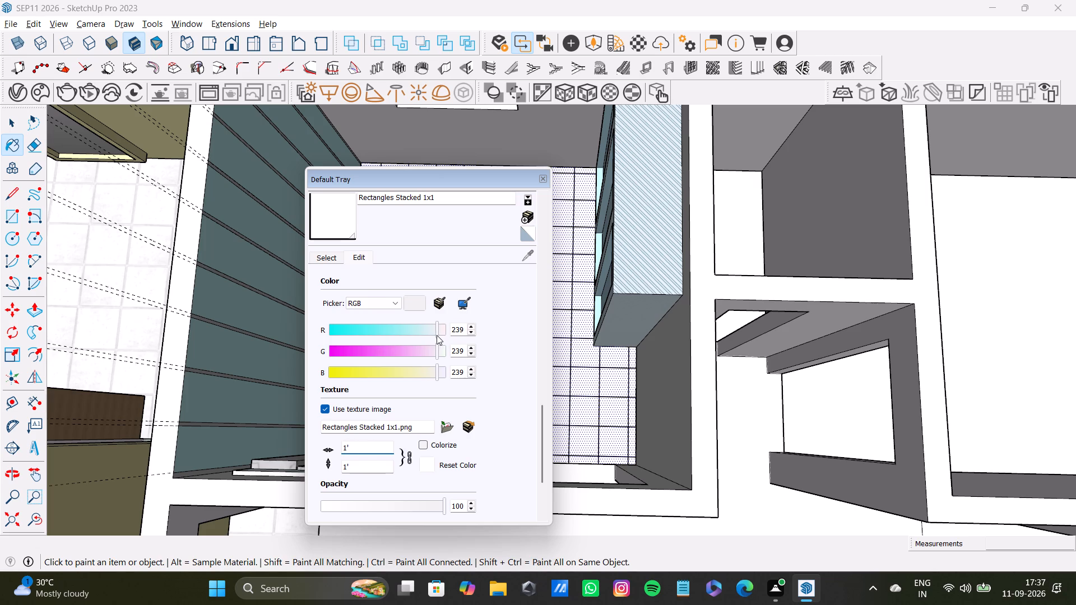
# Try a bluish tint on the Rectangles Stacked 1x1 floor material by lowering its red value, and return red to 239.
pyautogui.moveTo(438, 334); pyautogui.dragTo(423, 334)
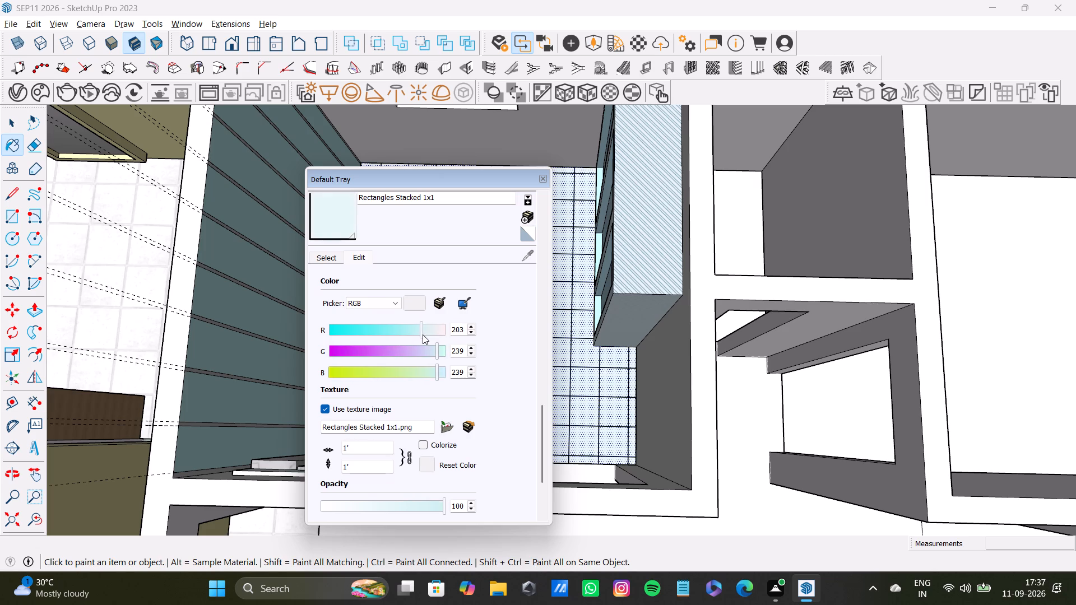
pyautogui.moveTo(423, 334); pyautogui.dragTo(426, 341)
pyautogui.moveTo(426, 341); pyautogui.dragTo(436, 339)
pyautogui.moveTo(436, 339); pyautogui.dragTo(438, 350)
# Tint the Rectangles Stacked 1x1 floor material cream by lowering its blue value to 208.
pyautogui.moveTo(439, 372); pyautogui.dragTo(432, 371)
pyautogui.moveTo(432, 371); pyautogui.dragTo(429, 370)
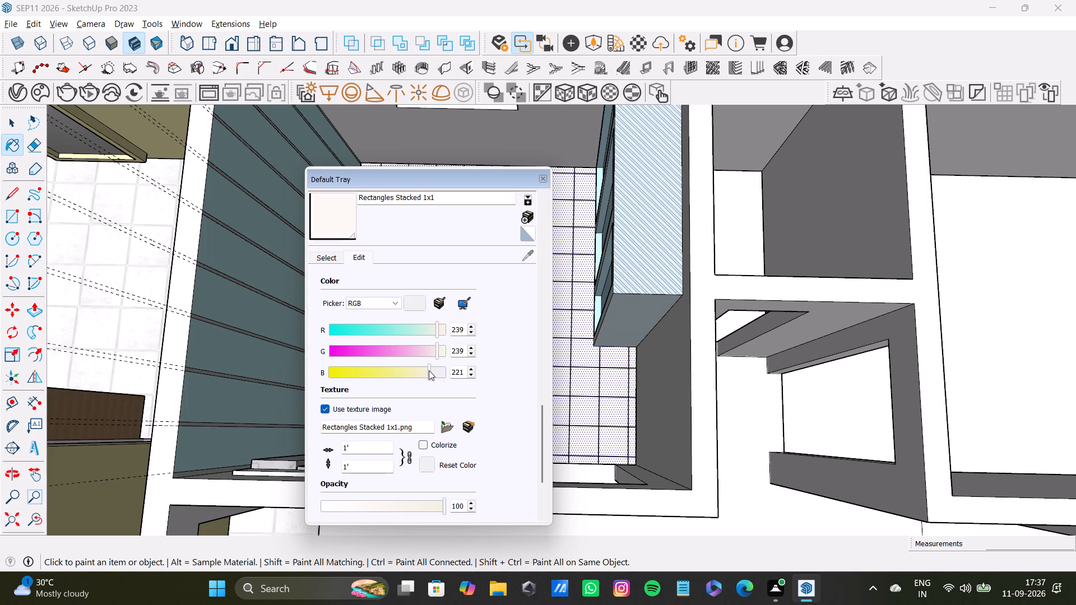
pyautogui.moveTo(429, 370); pyautogui.dragTo(427, 370)
pyautogui.click(426, 377)
pyautogui.click(540, 179)
# Examine the panelled room's tiled floor, seat and wall panels from several angles.
pyautogui.scroll(-9, 458, 417)
pyautogui.moveTo(478, 401); pyautogui.dragTo(481, 392, button='middle')
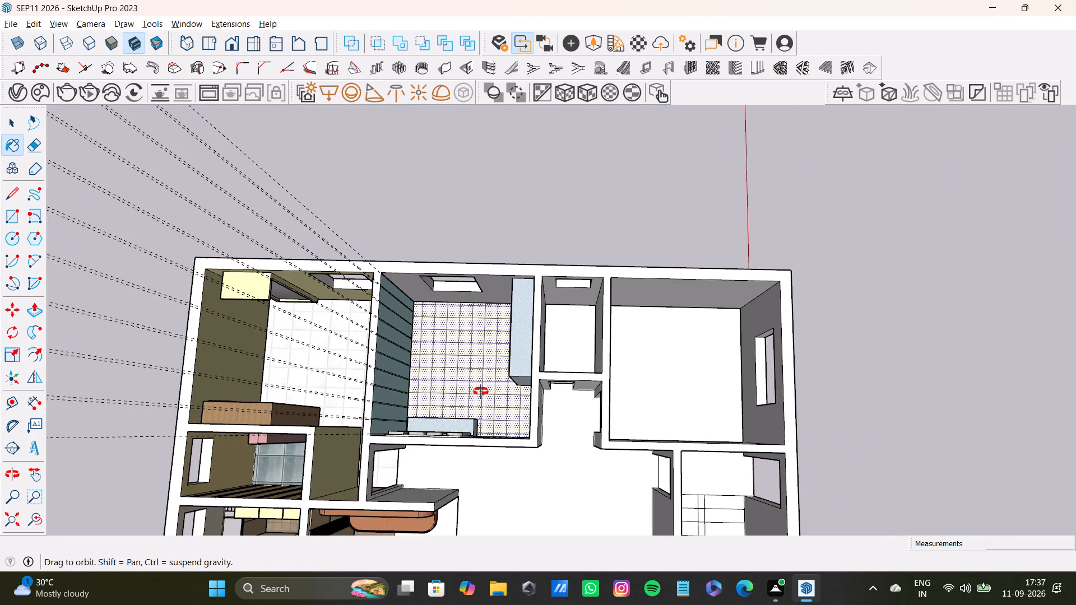
pyautogui.moveTo(481, 392); pyautogui.dragTo(367, 444, button='middle')
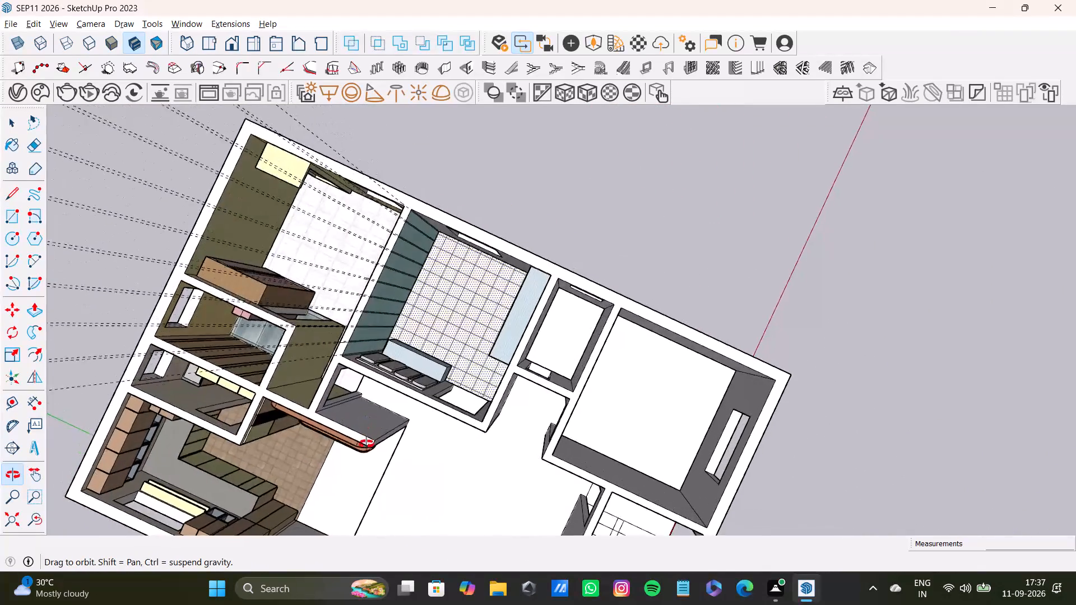
pyautogui.moveTo(367, 444); pyautogui.dragTo(509, 285, button='middle')
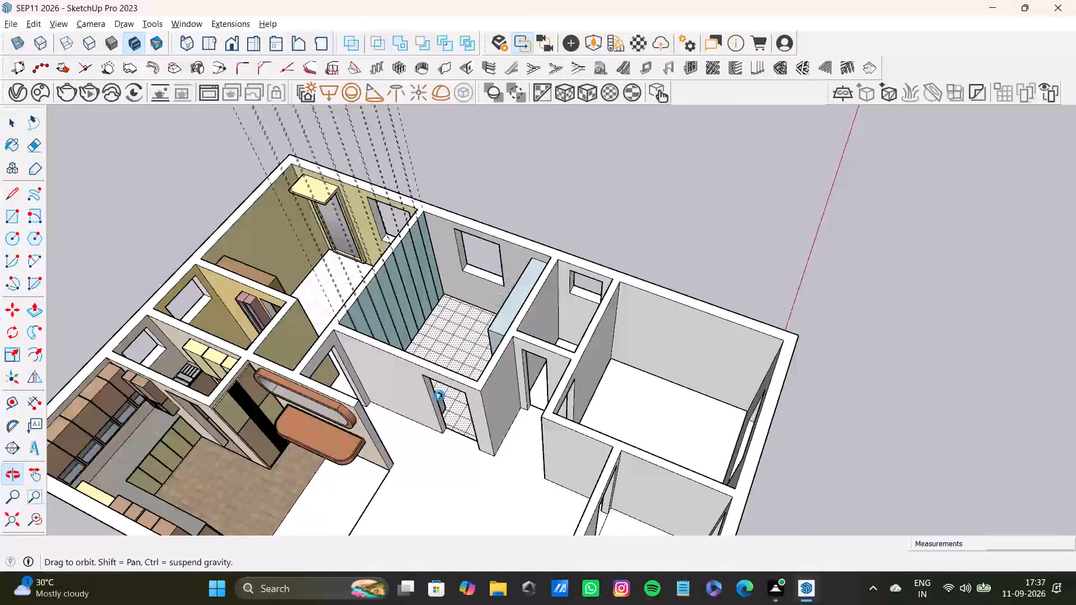
pyautogui.moveTo(440, 393); pyautogui.dragTo(534, 271, button='middle')
pyautogui.click(542, 180)
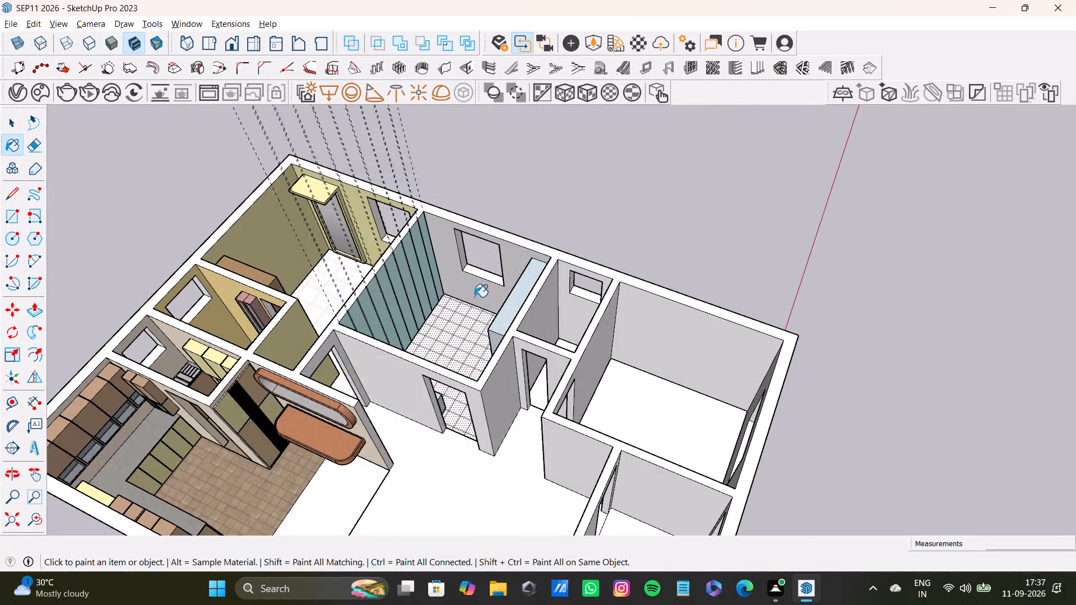
pyautogui.scroll(-4, 474, 297)
pyautogui.press('space')
pyautogui.scroll(9, 434, 334)
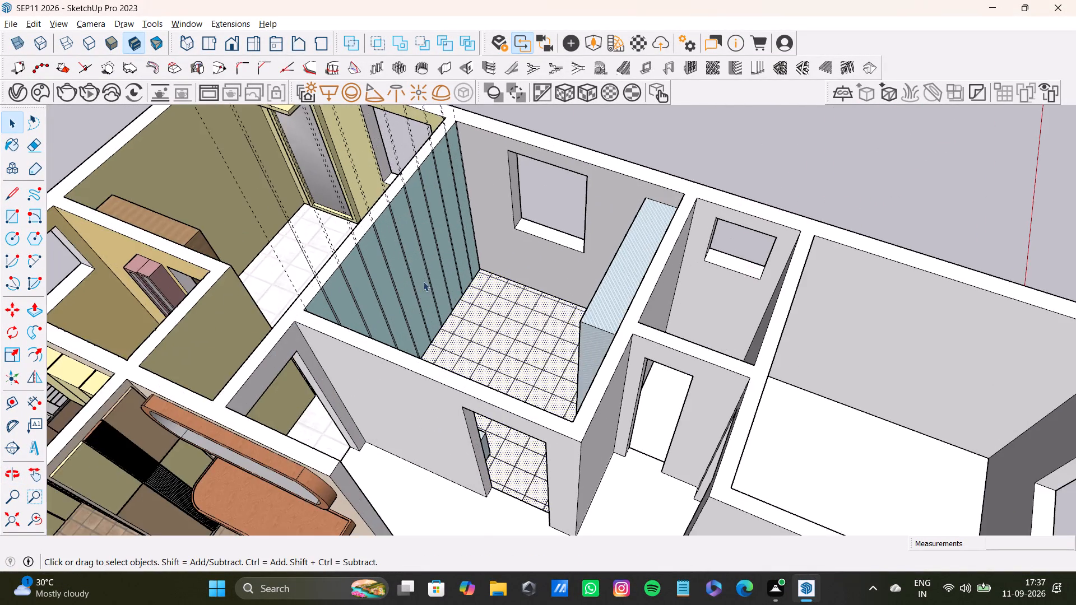
pyautogui.moveTo(462, 267); pyautogui.dragTo(258, 266, button='middle')
pyautogui.scroll(1, 507, 247)
pyautogui.moveTo(517, 271); pyautogui.dragTo(251, 400, button='middle')
pyautogui.scroll(3, 470, 350)
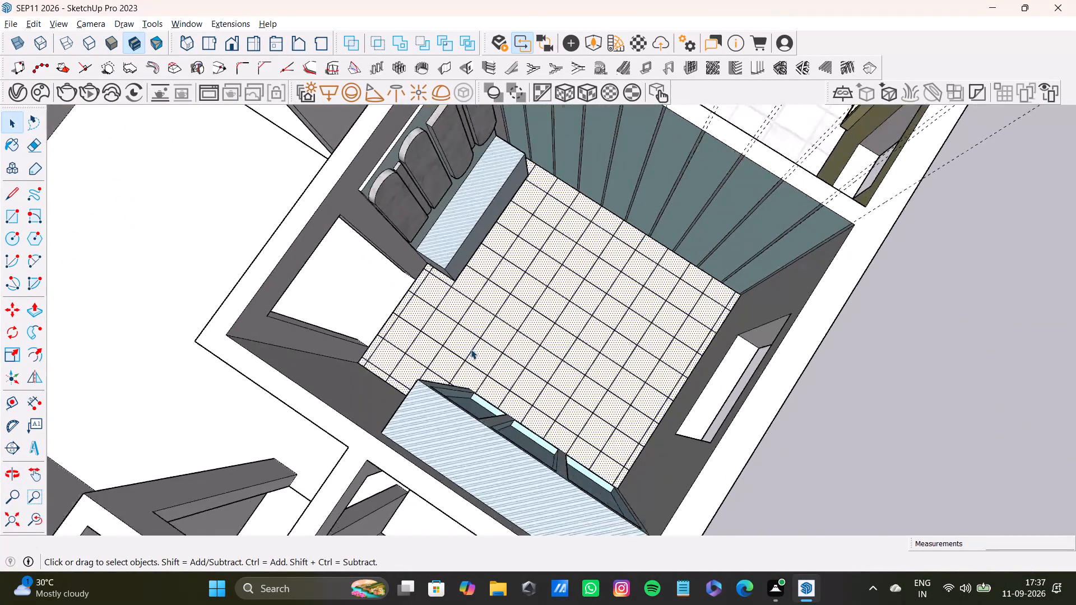
pyautogui.scroll(-7, 497, 346)
pyautogui.moveTo(498, 358); pyautogui.dragTo(547, 435, button='middle')
pyautogui.moveTo(593, 422); pyautogui.dragTo(474, 279, button='middle')
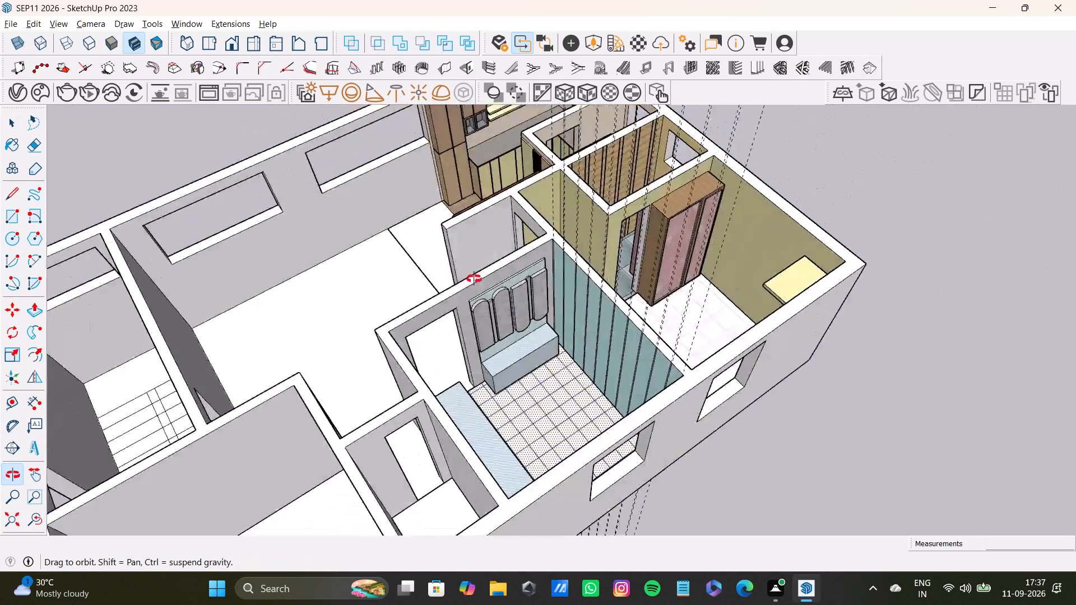
pyautogui.moveTo(474, 279); pyautogui.dragTo(637, 213, button='middle')
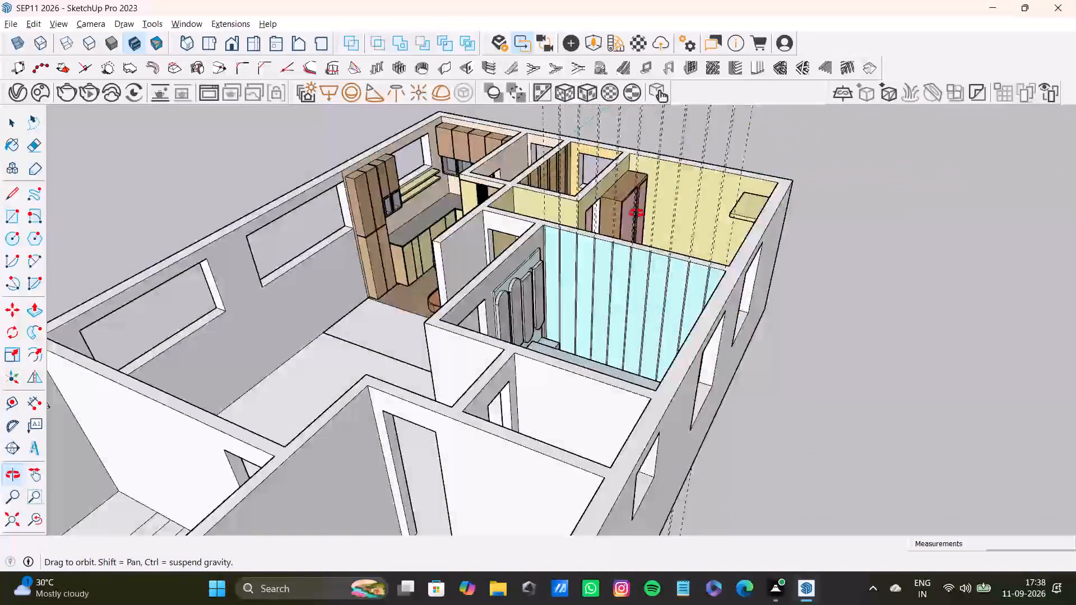
# Push the narrow strip at the seat-side end of the blue panelled wall about 3/4" into the wall.
pyautogui.moveTo(637, 213); pyautogui.dragTo(818, 360, button='middle')
pyautogui.scroll(13, 587, 320)
pyautogui.keyDown('shift'); pyautogui.moveTo(501, 238); pyautogui.dragTo(451, 302, button='middle'); pyautogui.keyUp('shift')
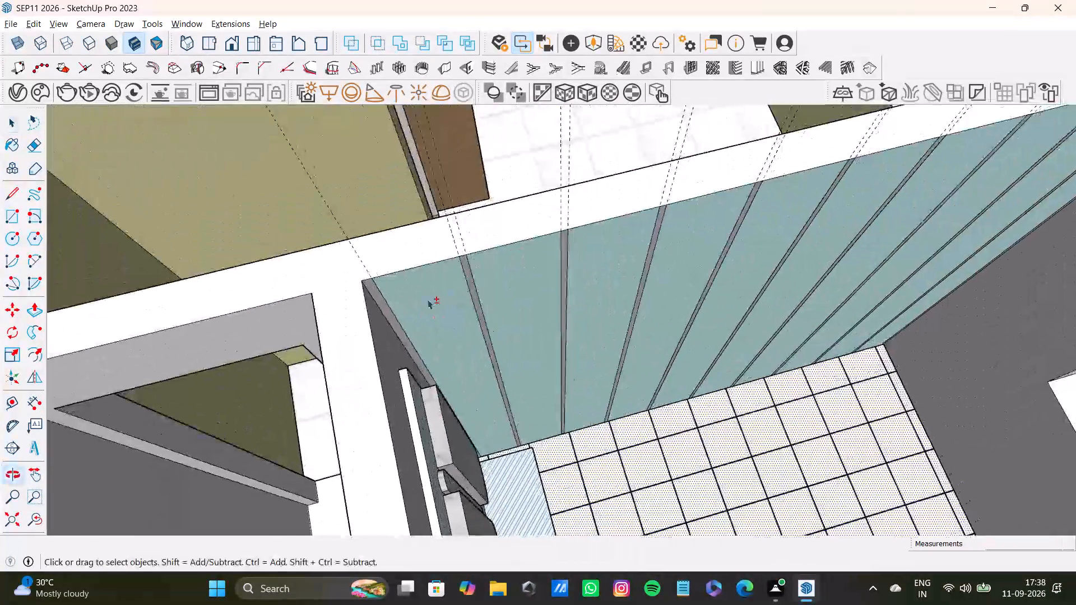
pyautogui.scroll(6, 424, 300)
pyautogui.click(340, 290)
pyautogui.press('p')
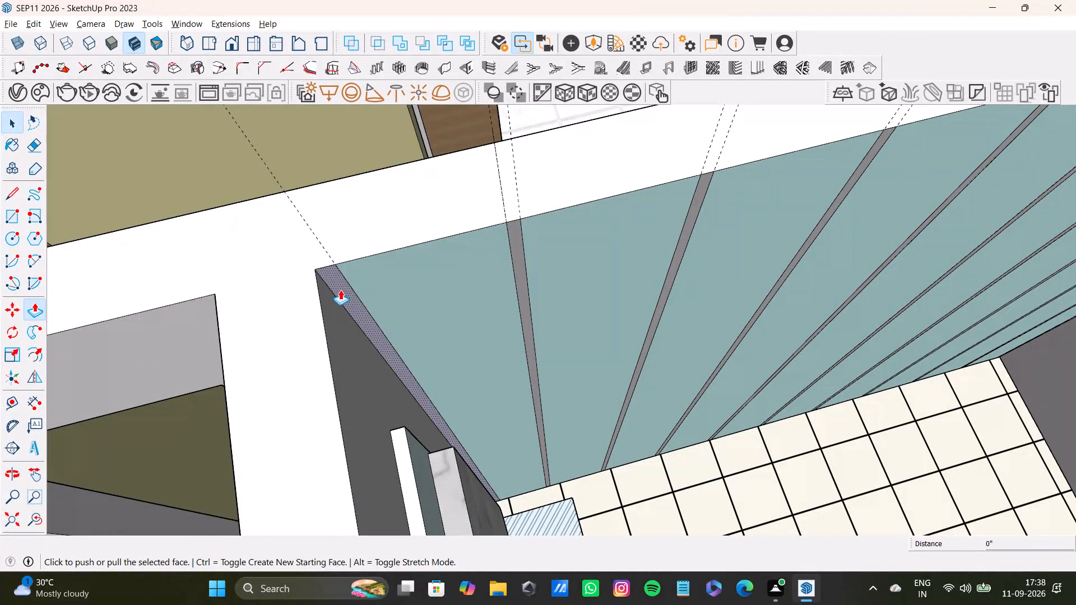
pyautogui.moveTo(340, 290); pyautogui.dragTo(345, 300)
pyautogui.press('space')
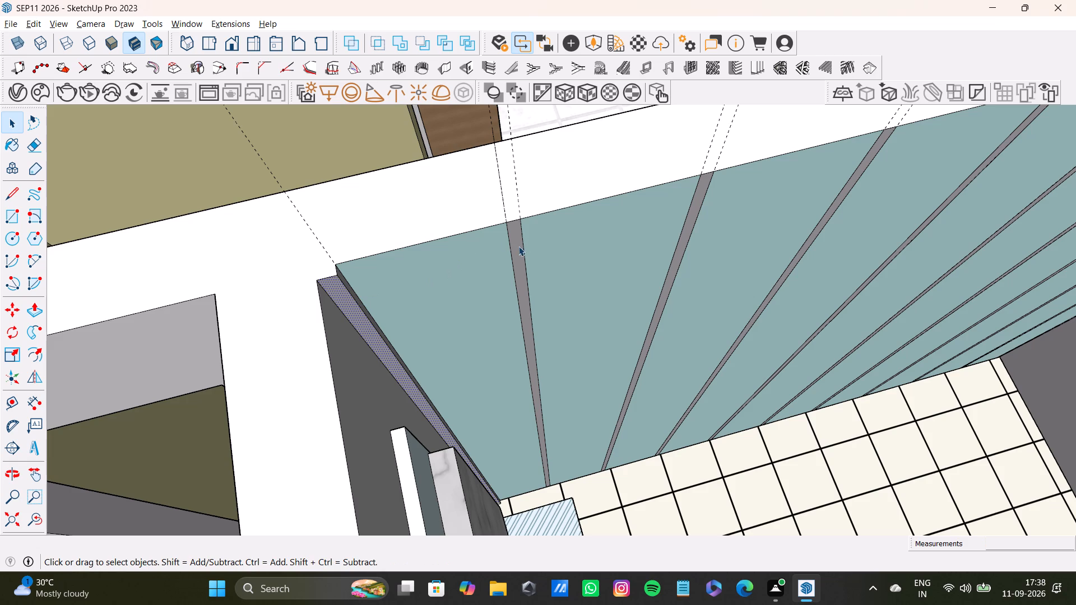
# Push the second and third narrow strips between the blue panels in 3/4", matching the first recess.
pyautogui.click(518, 246)
pyautogui.press('p')
pyautogui.moveTo(517, 246); pyautogui.dragTo(333, 295)
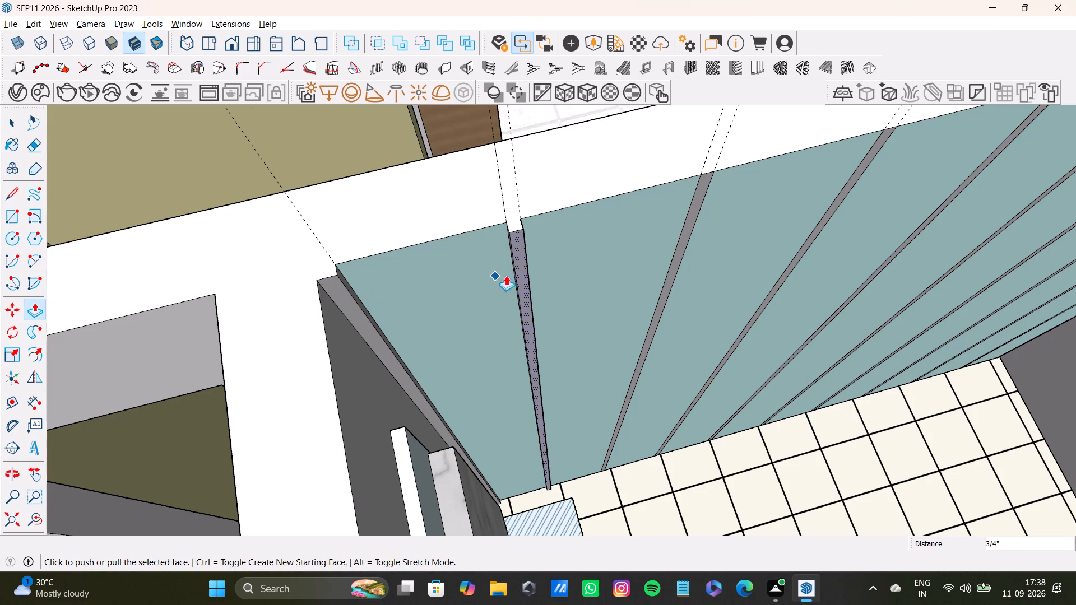
pyautogui.scroll(-3, 511, 274)
pyautogui.scroll(3, 644, 239)
pyautogui.press('space')
pyautogui.click(652, 230)
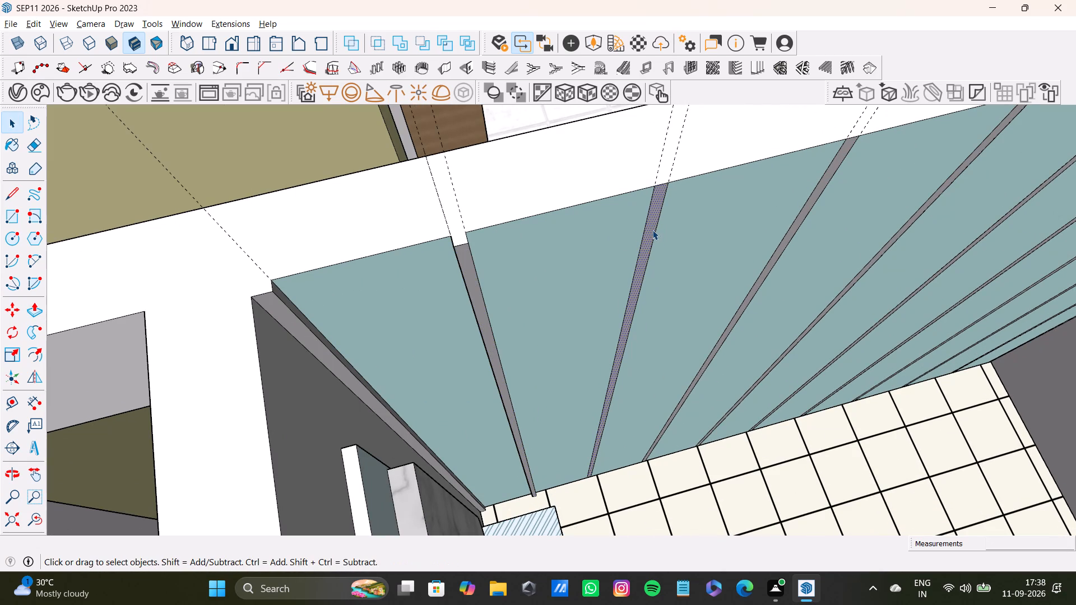
pyautogui.press('p')
pyautogui.moveTo(652, 230); pyautogui.dragTo(460, 265)
pyautogui.press('space')
# Push the fourth and fifth narrow strips between the blue panels in to match the neighbouring recessed grooves.
pyautogui.scroll(-7, 640, 248)
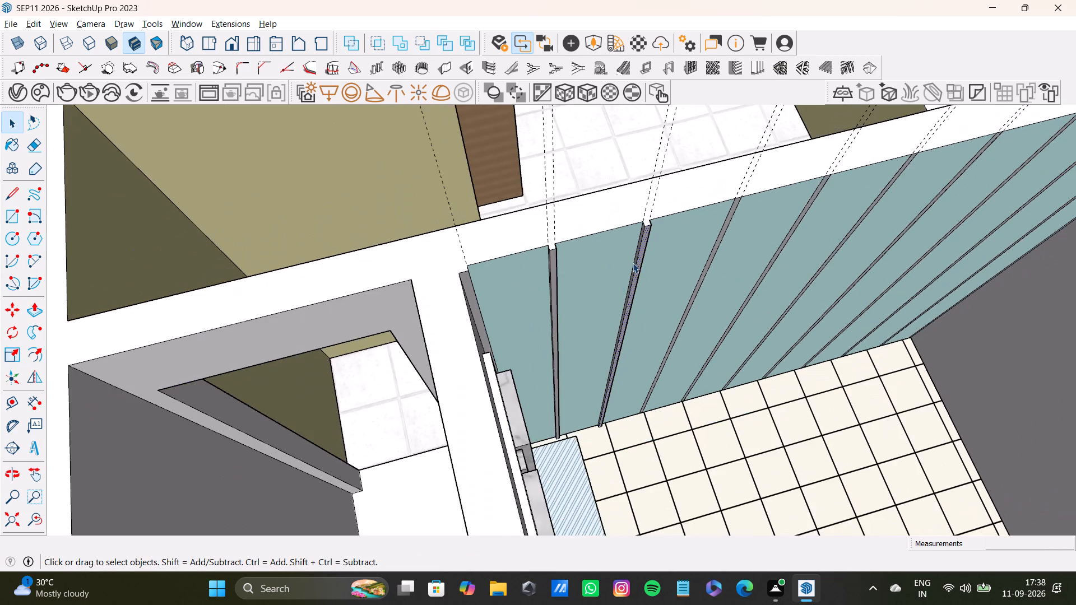
pyautogui.scroll(-1, 633, 263)
pyautogui.keyDown('shift'); pyautogui.moveTo(633, 263); pyautogui.dragTo(398, 342, button='middle'); pyautogui.keyUp('shift')
pyautogui.scroll(6, 432, 296)
pyautogui.click(494, 302)
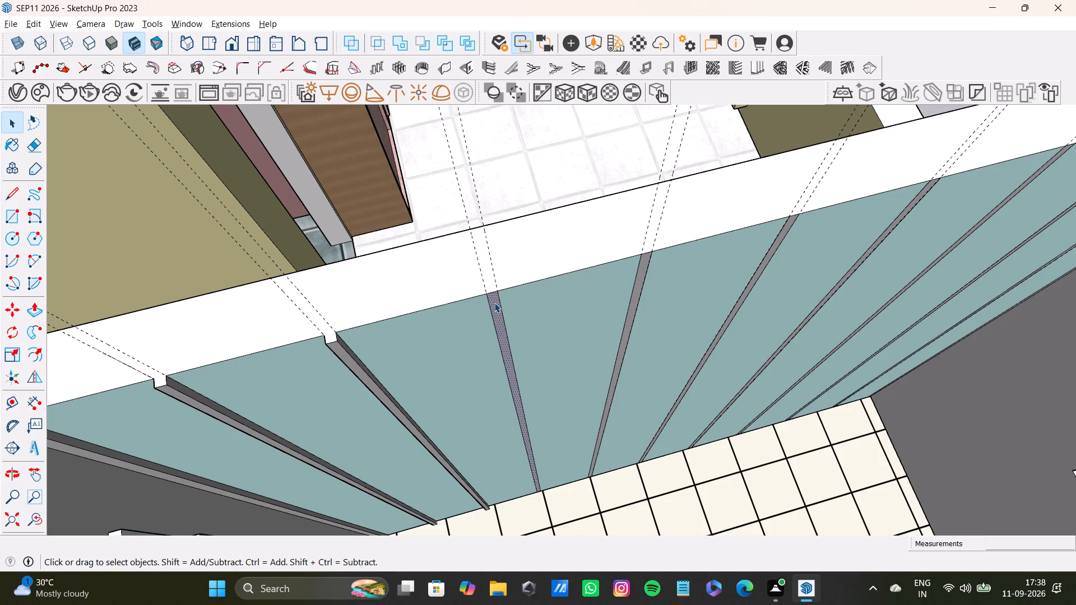
pyautogui.press('p')
pyautogui.moveTo(494, 302); pyautogui.dragTo(340, 346)
pyautogui.scroll(-3, 550, 307)
pyautogui.press('space')
pyautogui.scroll(4, 609, 283)
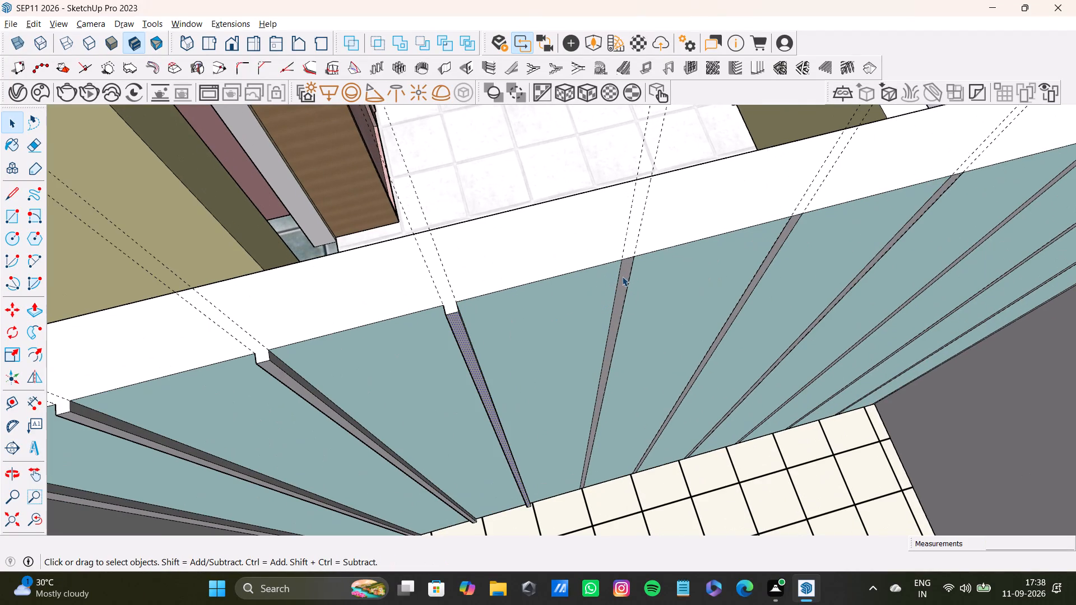
pyautogui.click(624, 276)
pyautogui.press('p')
pyautogui.moveTo(624, 276); pyautogui.dragTo(443, 310)
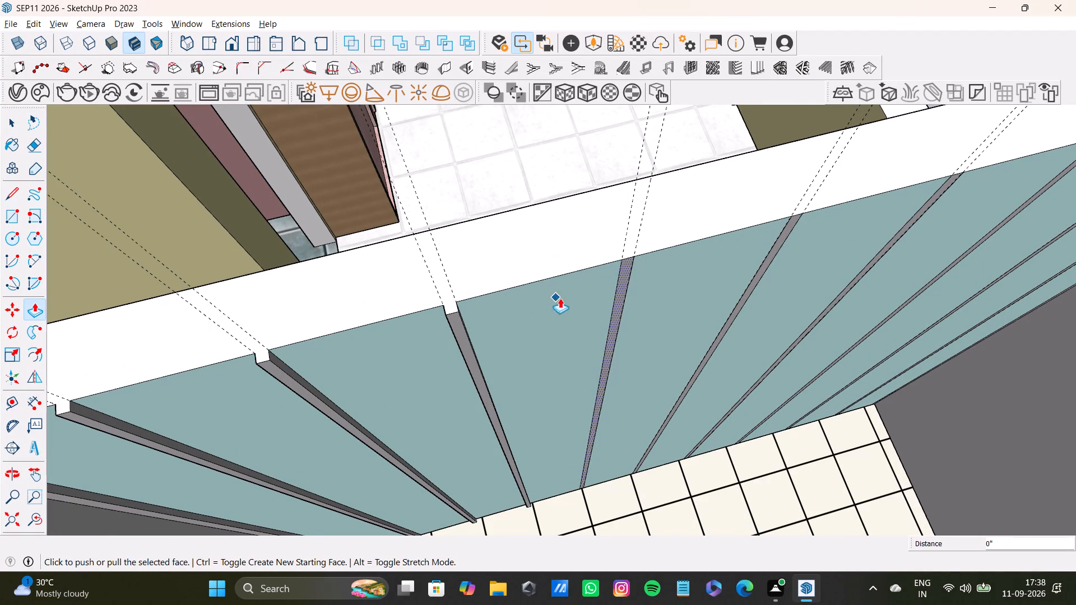
pyautogui.moveTo(627, 284); pyautogui.dragTo(435, 325)
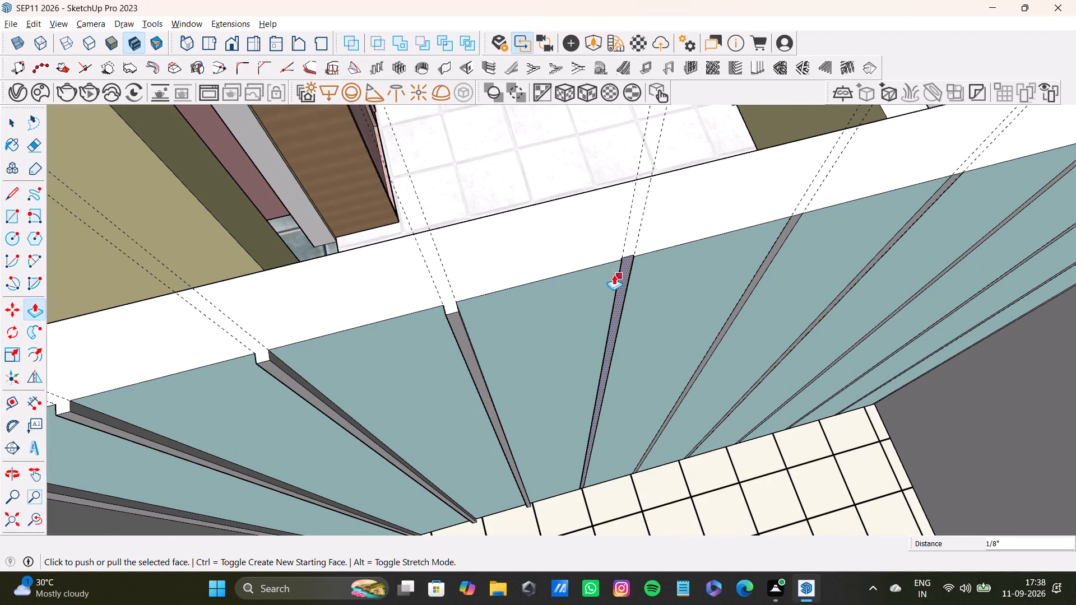
pyautogui.moveTo(625, 273); pyautogui.dragTo(453, 316)
# Recess the sixth and seventh narrow strips of the blue panelled wall to the depth of the existing grooves.
pyautogui.scroll(-4, 610, 328)
pyautogui.keyDown('shift'); pyautogui.moveTo(634, 319); pyautogui.dragTo(496, 338, button='middle'); pyautogui.keyUp('shift')
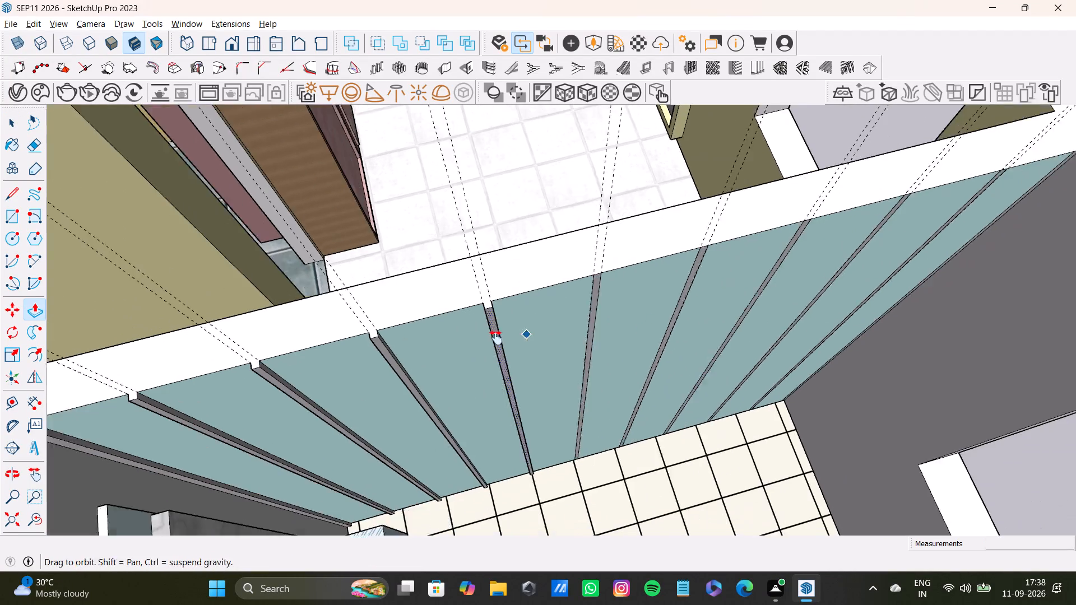
pyautogui.keyDown('shift'); pyautogui.moveTo(496, 338); pyautogui.dragTo(475, 339, button='middle'); pyautogui.keyUp('shift')
pyautogui.scroll(6, 584, 285)
pyautogui.press('space')
pyautogui.click(535, 285)
pyautogui.press('p')
pyautogui.moveTo(498, 292); pyautogui.dragTo(360, 324)
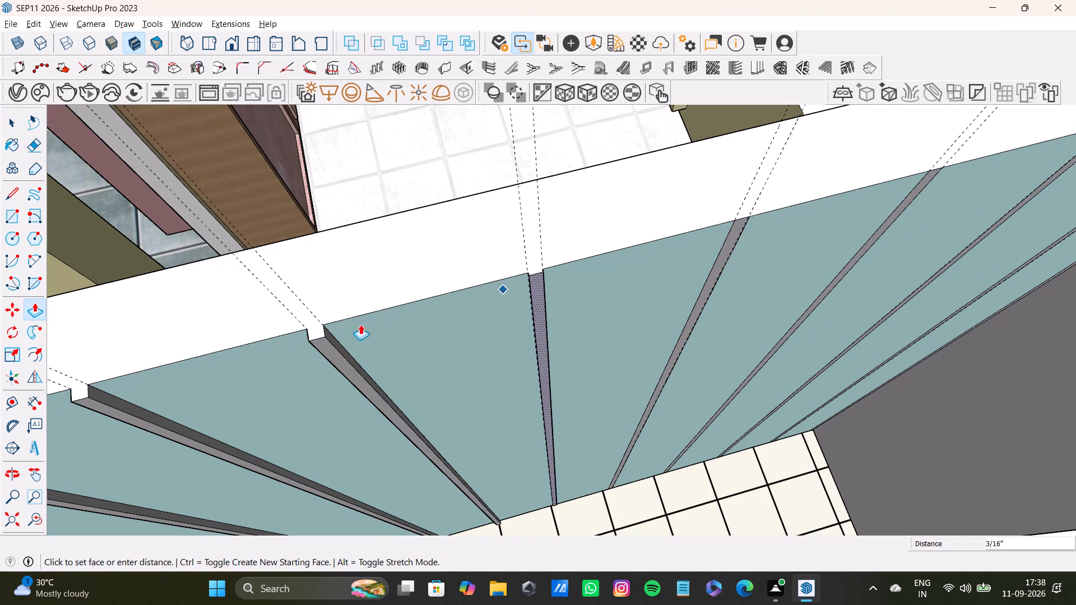
pyautogui.moveTo(360, 324); pyautogui.dragTo(317, 337)
pyautogui.scroll(-3, 500, 322)
pyautogui.keyDown('shift'); pyautogui.moveTo(537, 316); pyautogui.dragTo(423, 343, button='middle'); pyautogui.keyUp('shift')
pyautogui.scroll(3, 567, 294)
pyautogui.press('space')
pyautogui.click(561, 282)
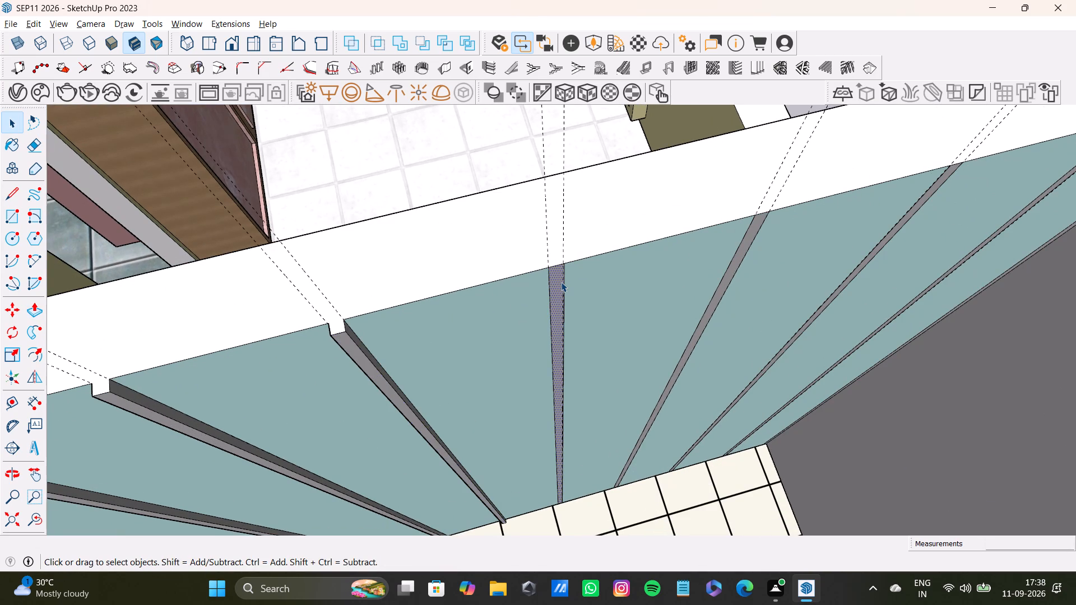
pyautogui.press('p')
pyautogui.moveTo(562, 279); pyautogui.dragTo(327, 333)
# Recess the eighth and ninth narrow strips of the blue panelled wall, continuing the row of grooves.
pyautogui.scroll(-4, 509, 313)
pyautogui.keyDown('shift'); pyautogui.moveTo(595, 309); pyautogui.dragTo(505, 341, button='middle'); pyautogui.keyUp('shift')
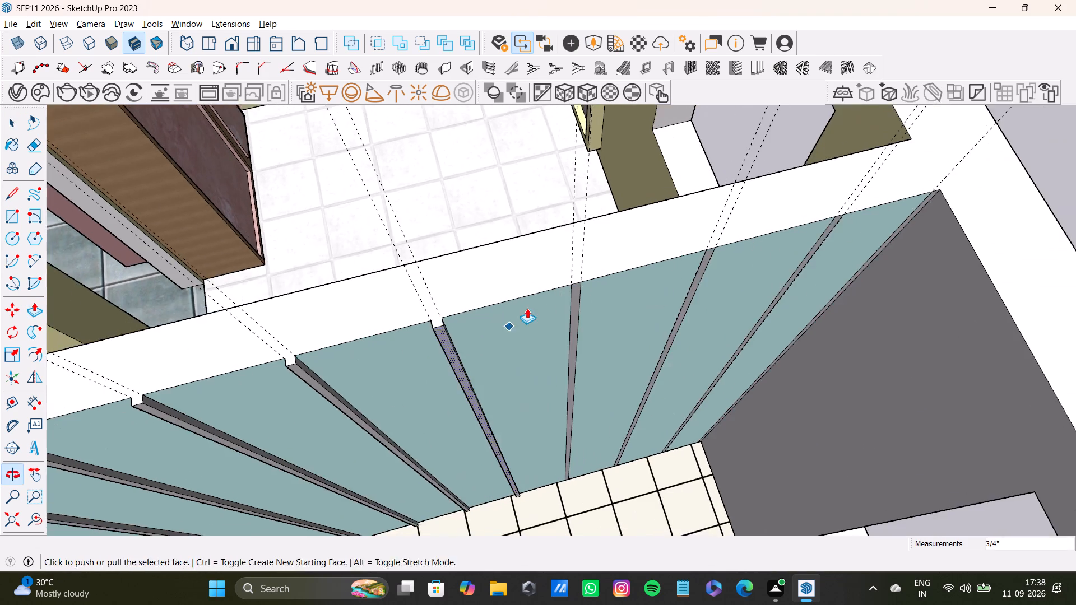
pyautogui.scroll(3, 542, 300)
pyautogui.press('space')
pyautogui.click(590, 295)
pyautogui.press('p')
pyautogui.moveTo(589, 295); pyautogui.dragTo(359, 352)
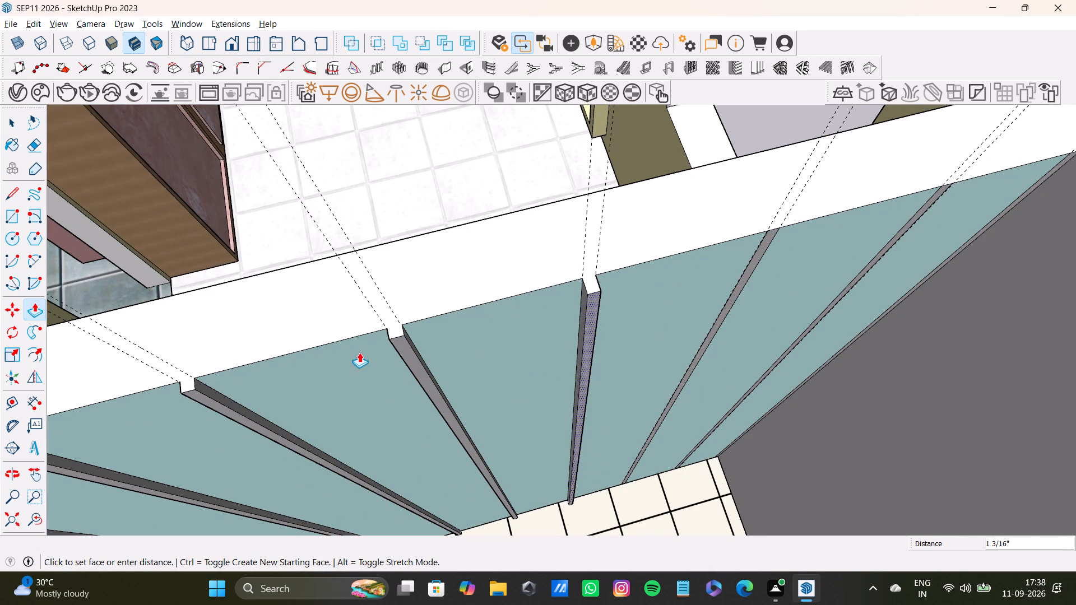
pyautogui.moveTo(359, 352); pyautogui.dragTo(360, 350)
pyautogui.scroll(-3, 564, 314)
pyautogui.keyDown('shift'); pyautogui.scroll(1, 583, 318); pyautogui.keyUp('shift')
pyautogui.keyDown('shift'); pyautogui.moveTo(569, 320); pyautogui.dragTo(467, 347, button='middle'); pyautogui.keyUp('shift')
pyautogui.scroll(3, 583, 299)
pyautogui.press('space')
pyautogui.click(634, 275)
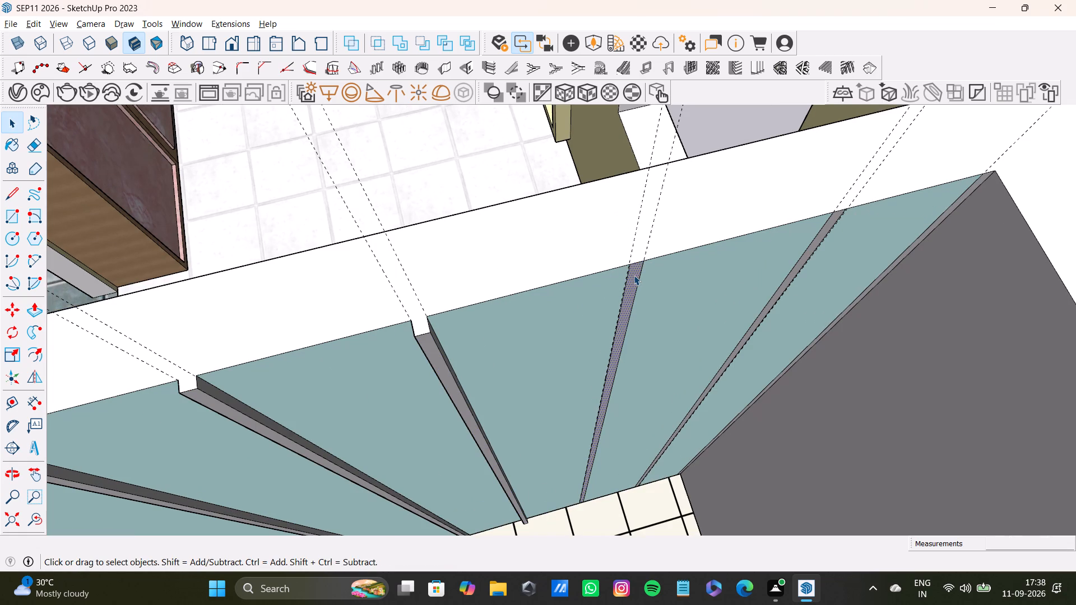
pyautogui.press('p')
pyautogui.moveTo(625, 275); pyautogui.dragTo(420, 328)
# Push the tenth narrow strip, the last one between two blue panels, into the wall as a groove.
pyautogui.scroll(-3, 509, 320)
pyautogui.keyDown('shift'); pyautogui.moveTo(540, 311); pyautogui.dragTo(447, 338, button='middle'); pyautogui.keyUp('shift')
pyautogui.scroll(4, 576, 289)
pyautogui.press('space')
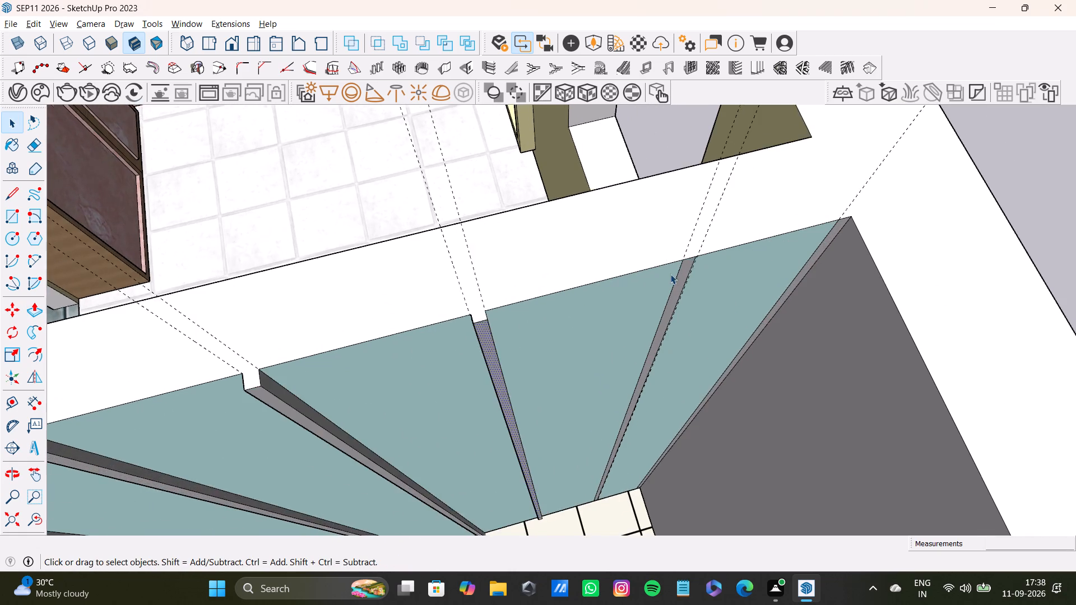
pyautogui.scroll(1, 670, 274)
pyautogui.click(690, 266)
pyautogui.press('p')
pyautogui.moveTo(690, 266); pyautogui.dragTo(400, 337)
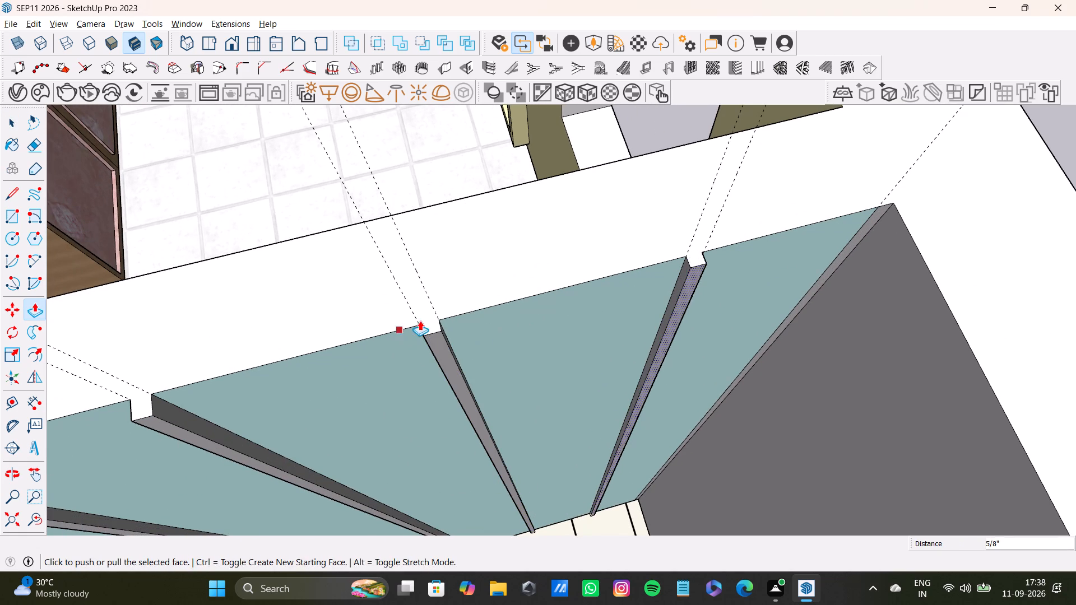
# Push the end strip at the window-side corner of the blue panelled wall in to match the adjacent groove.
pyautogui.scroll(-3, 669, 288)
pyautogui.moveTo(691, 288); pyautogui.dragTo(587, 324, button='middle')
pyautogui.moveTo(602, 353); pyautogui.dragTo(541, 272, button='middle')
pyautogui.scroll(6, 700, 302)
pyautogui.press('space')
pyautogui.click(815, 285)
pyautogui.press('p')
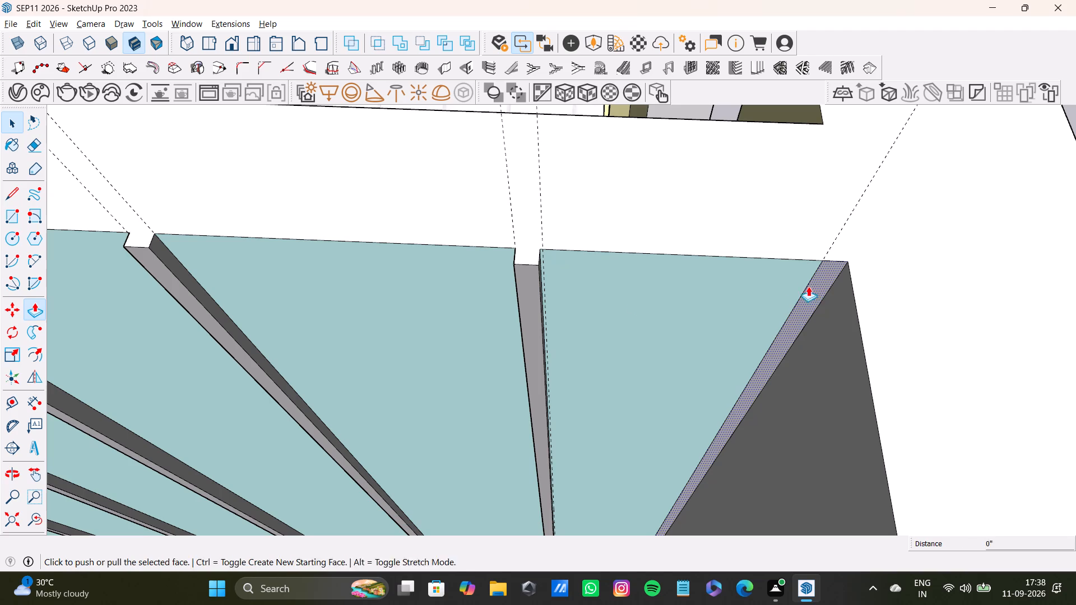
pyautogui.moveTo(799, 289); pyautogui.dragTo(522, 263)
pyautogui.press('space')
pyautogui.scroll(-12, 518, 263)
pyautogui.moveTo(531, 313); pyautogui.dragTo(597, 278, button='middle')
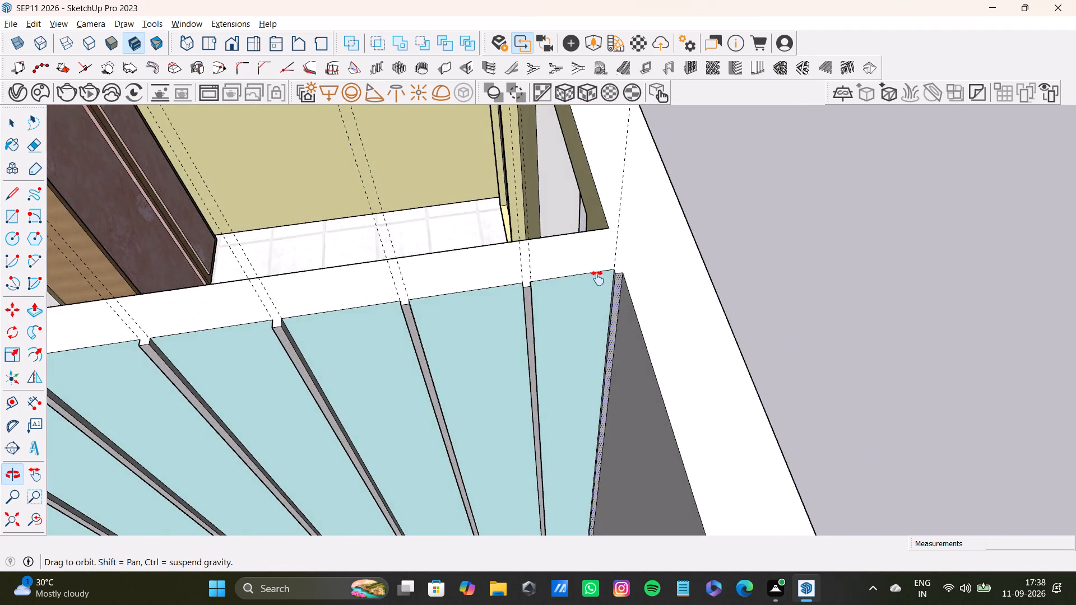
# Inspect the grooved blue-panelled room from several angles, along with the overall house layout of finished and still-unfurnished rooms.
pyautogui.moveTo(597, 278); pyautogui.dragTo(671, 203, button='middle')
pyautogui.scroll(-8, 580, 379)
pyautogui.moveTo(553, 400); pyautogui.dragTo(636, 287, button='middle')
pyautogui.moveTo(660, 304); pyautogui.dragTo(537, 373, button='middle')
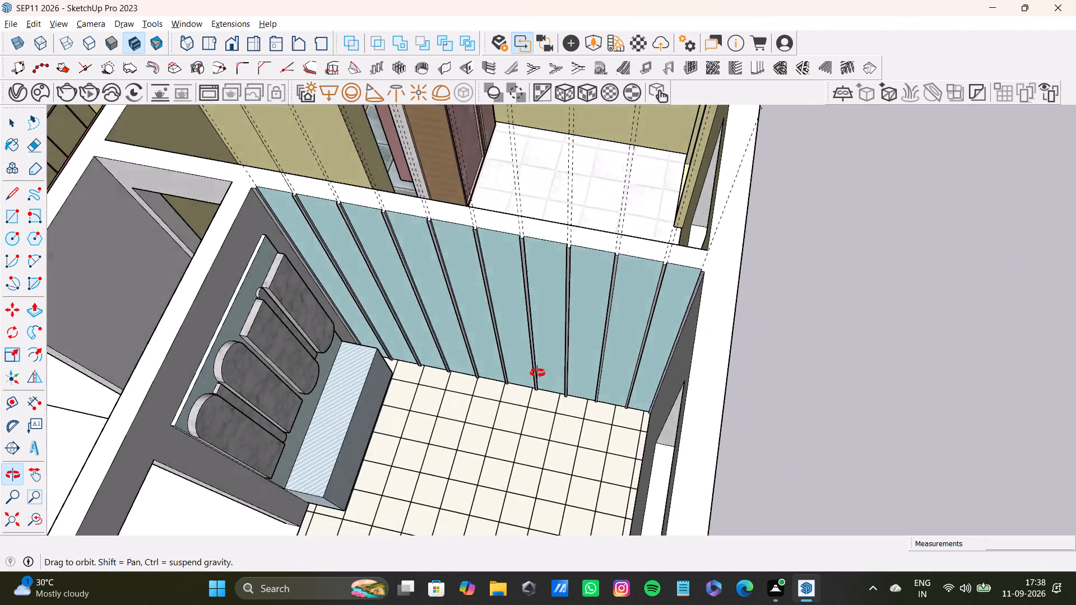
pyautogui.moveTo(537, 373); pyautogui.dragTo(484, 362, button='middle')
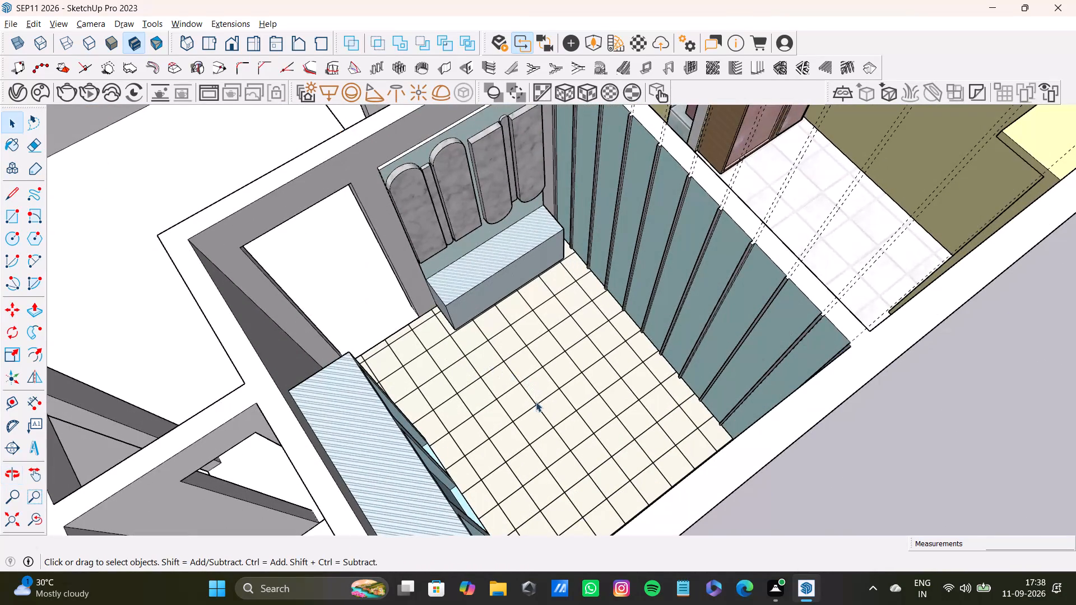
pyautogui.scroll(-7, 564, 411)
pyautogui.moveTo(560, 422); pyautogui.dragTo(464, 311, button='middle')
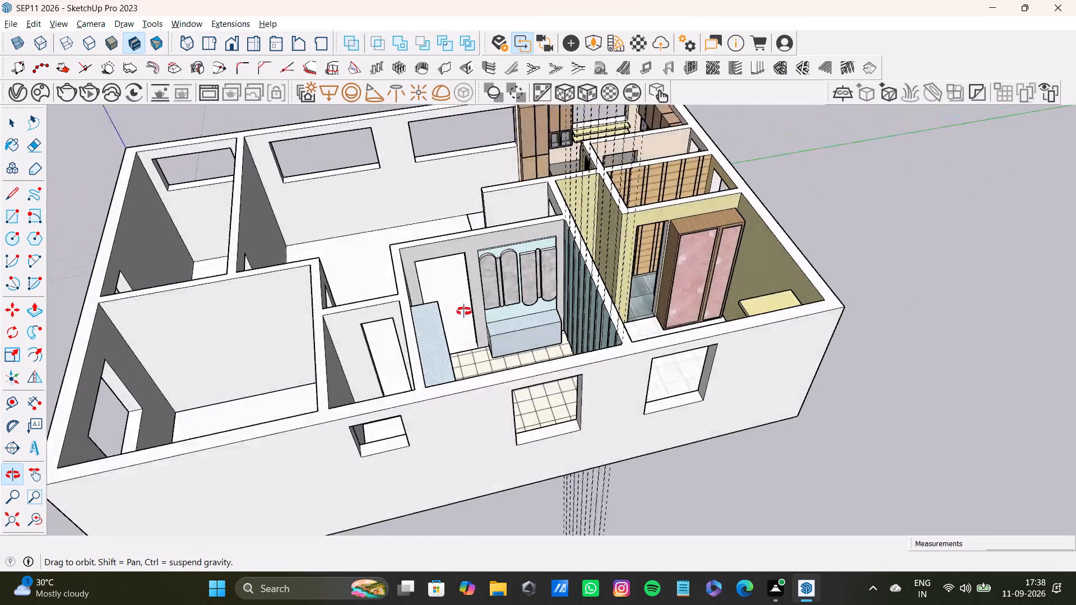
pyautogui.moveTo(464, 311); pyautogui.dragTo(982, 343, button='middle')
pyautogui.moveTo(644, 348); pyautogui.dragTo(852, 480, button='middle')
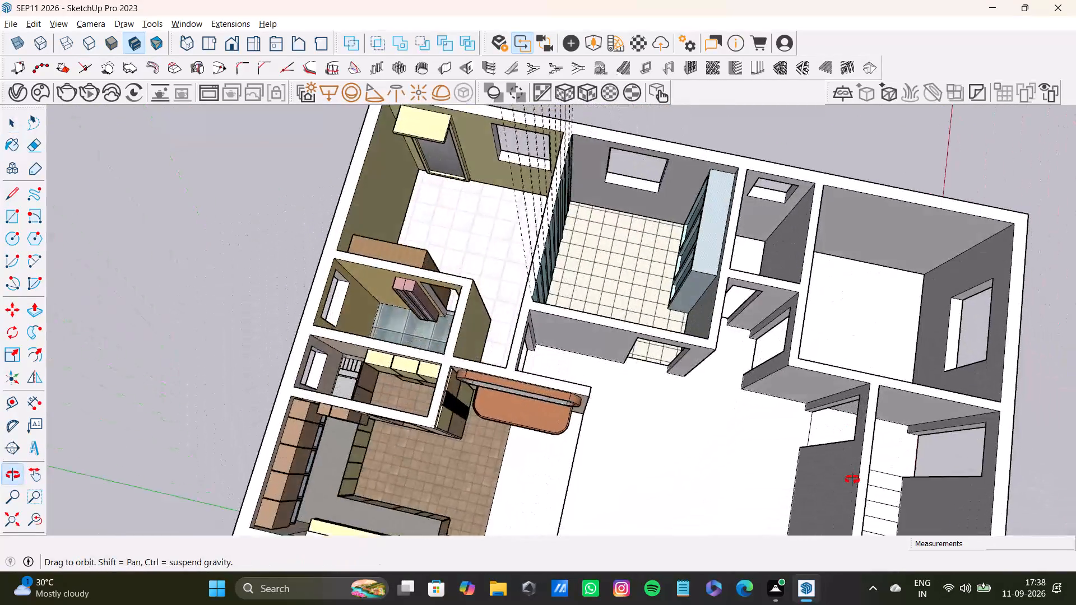
pyautogui.moveTo(852, 480); pyautogui.dragTo(940, 381, button='middle')
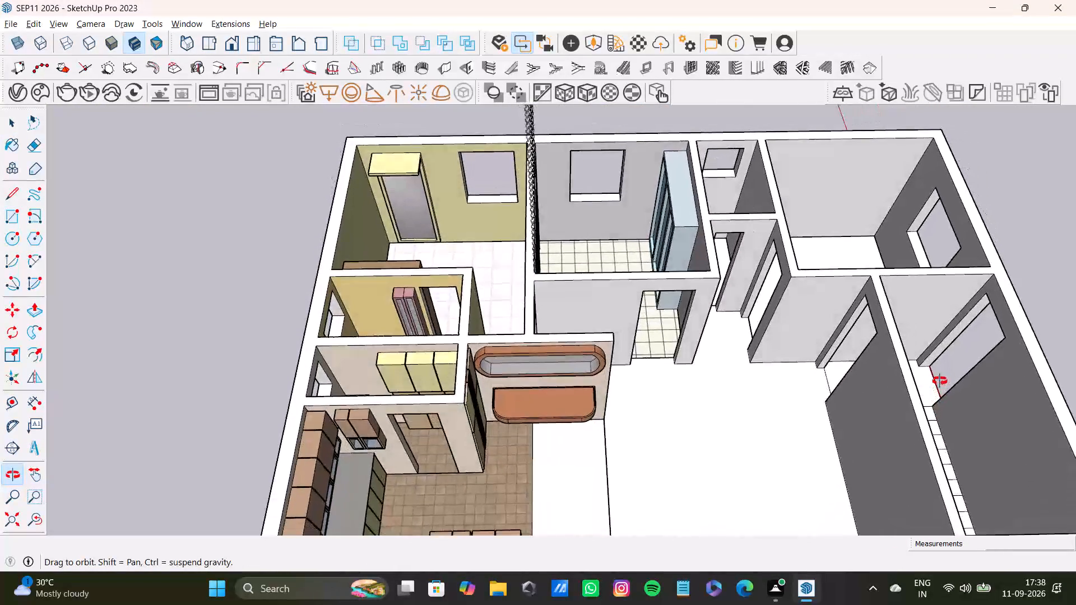
pyautogui.moveTo(940, 381); pyautogui.dragTo(977, 506, button='middle')
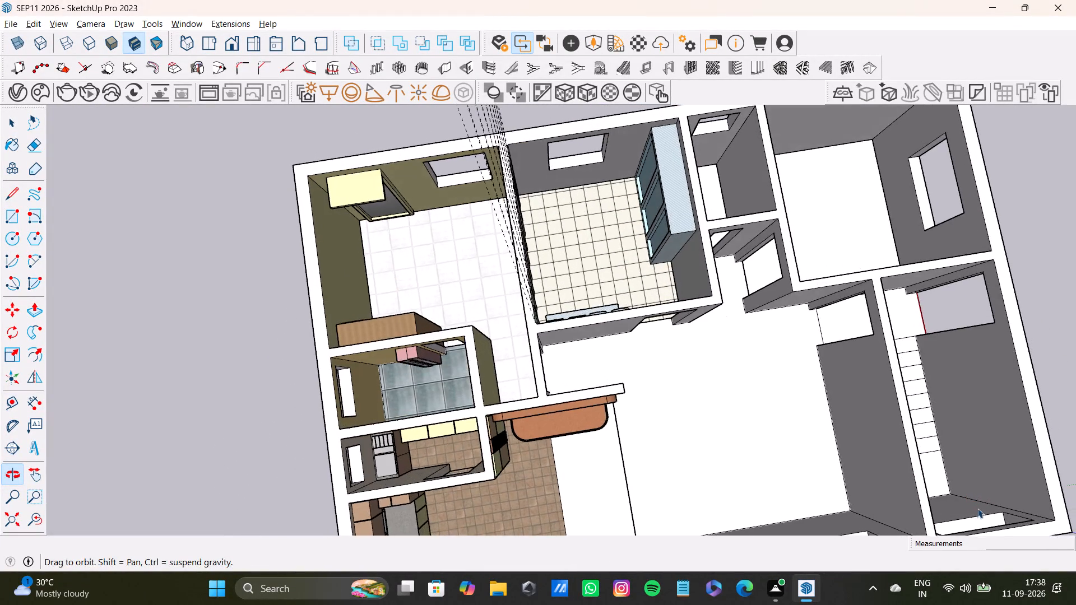
pyautogui.scroll(-3, 876, 488)
pyautogui.keyDown('shift'); pyautogui.scroll(1, 754, 417); pyautogui.keyUp('shift')
pyautogui.keyDown('shift'); pyautogui.moveTo(748, 419); pyautogui.dragTo(576, 478, button='middle'); pyautogui.keyUp('shift')
pyautogui.moveTo(625, 472); pyautogui.dragTo(653, 443, button='middle')
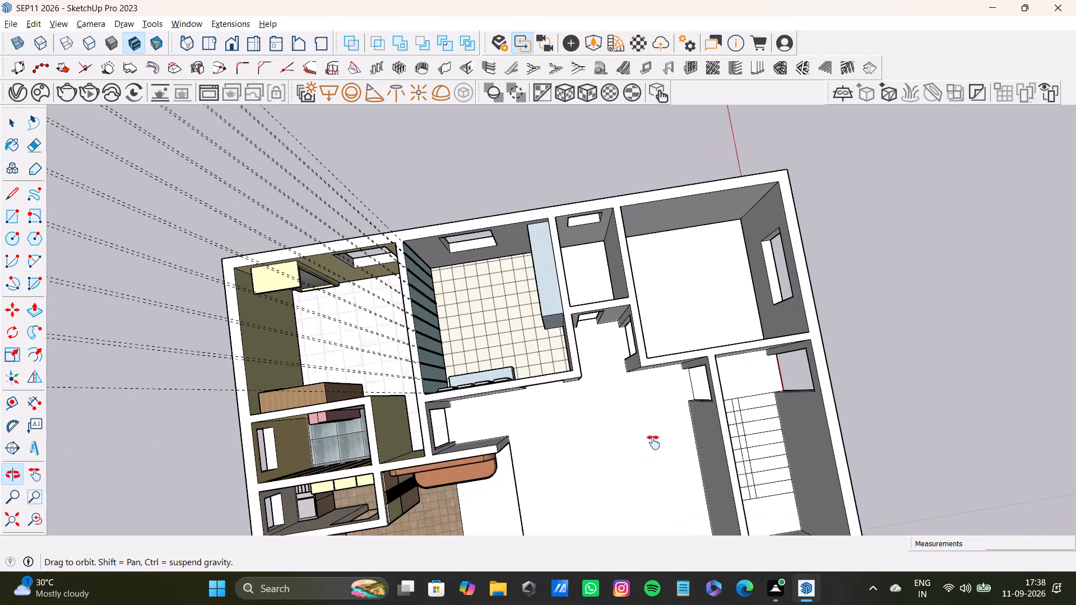
pyautogui.moveTo(653, 443); pyautogui.dragTo(654, 443, button='middle')
pyautogui.moveTo(703, 416); pyautogui.dragTo(678, 505, button='middle')
pyautogui.scroll(3, 473, 443)
pyautogui.keyDown('shift'); pyautogui.scroll(-6, 414, 434); pyautogui.keyUp('shift')
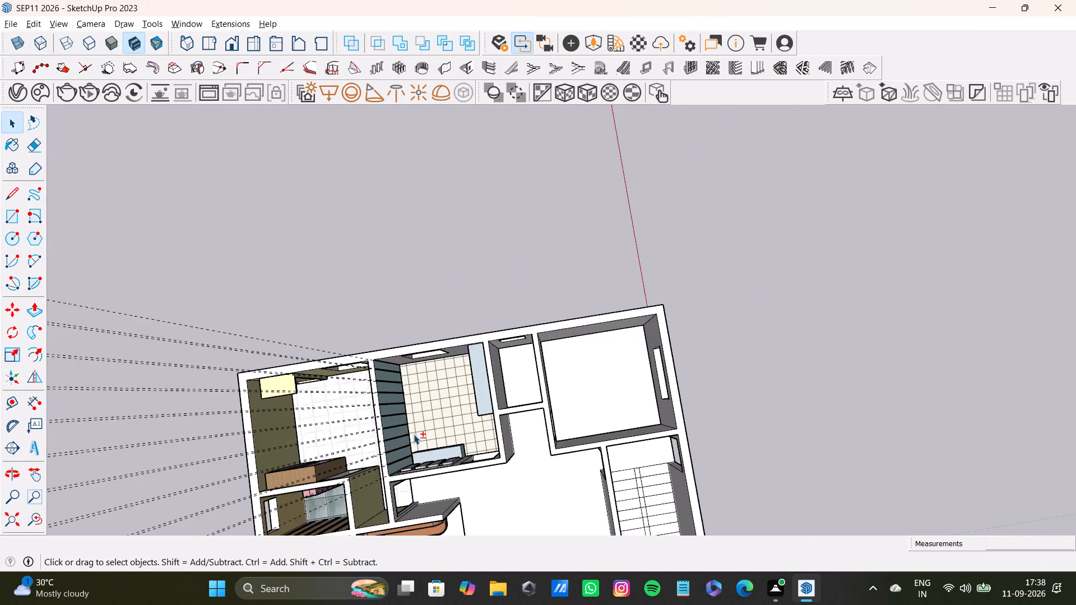
pyautogui.keyDown('shift'); pyautogui.moveTo(412, 430); pyautogui.dragTo(472, 325, button='middle'); pyautogui.keyUp('shift')
pyautogui.moveTo(529, 360); pyautogui.dragTo(356, 299, button='middle')
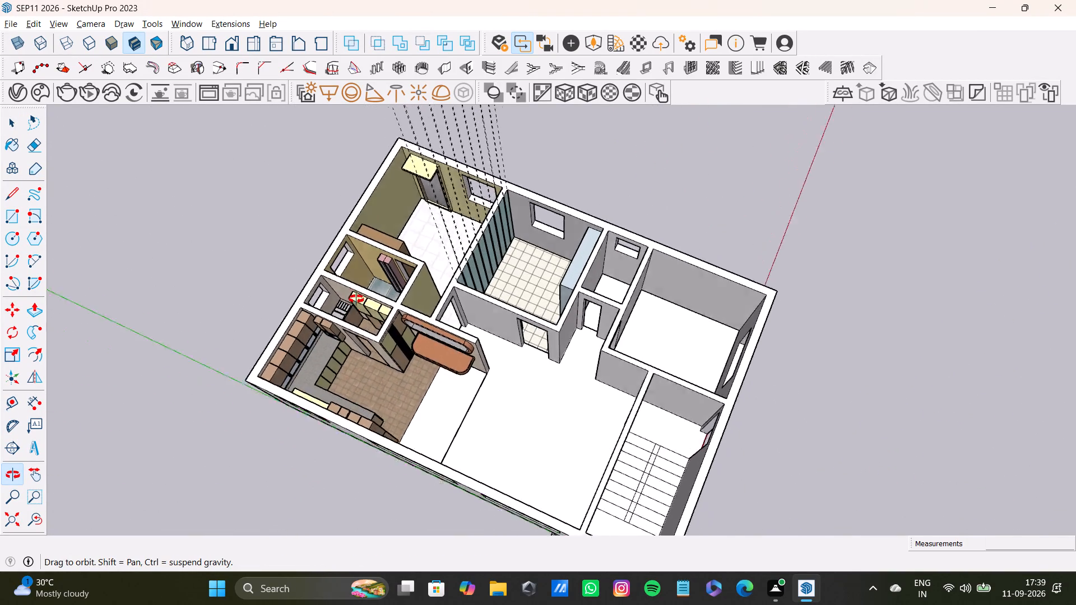
pyautogui.moveTo(356, 299); pyautogui.dragTo(355, 299, button='middle')
pyautogui.scroll(1, 547, 353)
pyautogui.keyDown('shift'); pyautogui.scroll(3, 551, 339); pyautogui.keyUp('shift')
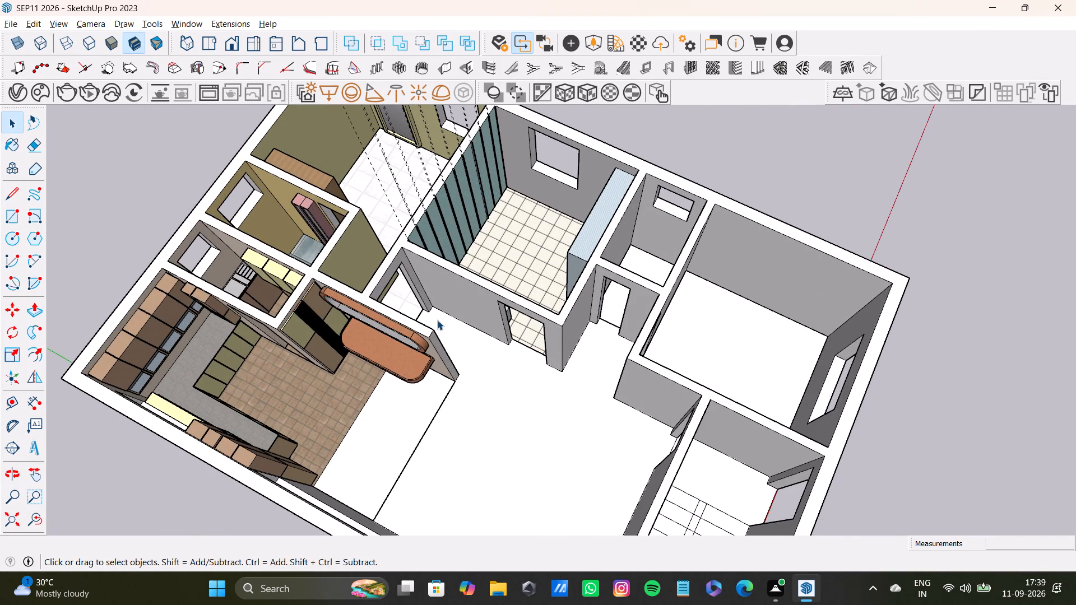
pyautogui.scroll(-3, 451, 366)
pyautogui.keyDown('shift'); pyautogui.moveTo(459, 374); pyautogui.dragTo(469, 302, button='middle'); pyautogui.keyUp('shift')
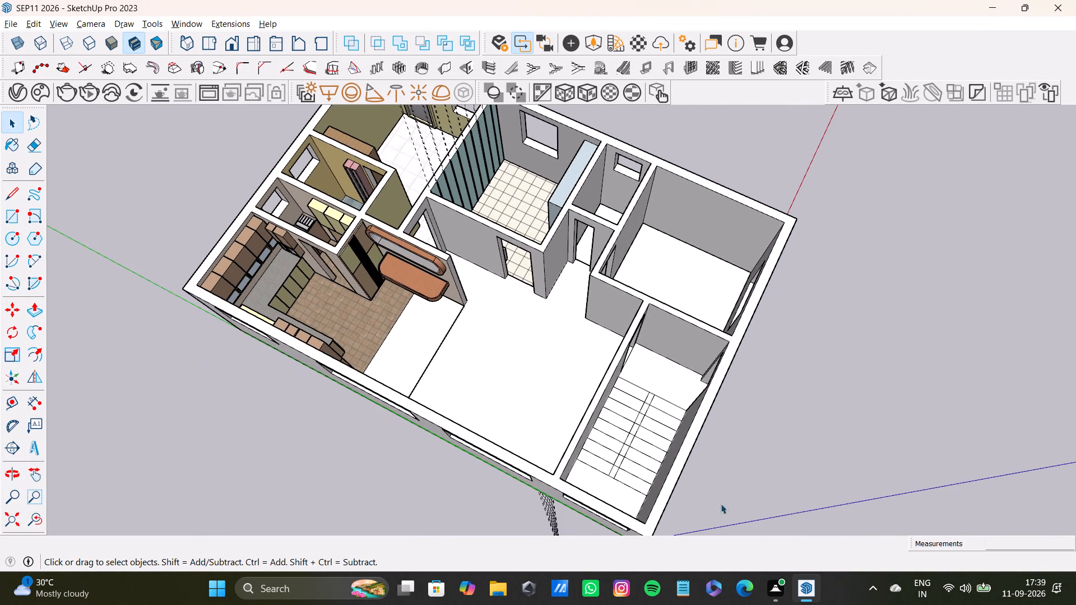
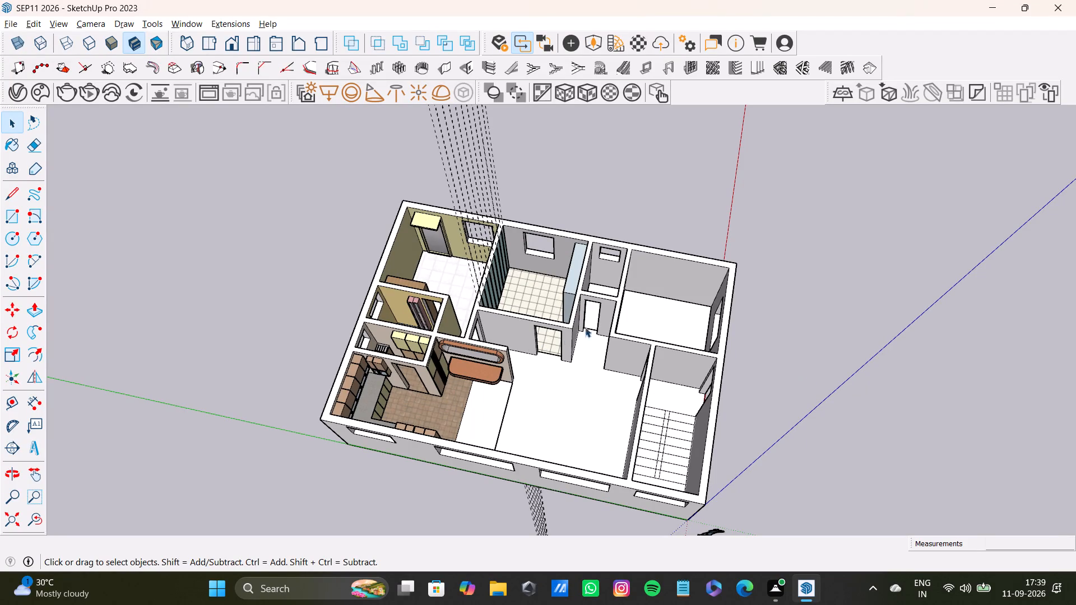
# Place a guide across the small windowed room's floor, about 5' 8 1/4" from the door-side edge.
pyautogui.keyDown('shift'); pyautogui.moveTo(632, 310); pyautogui.dragTo(592, 383, button='middle'); pyautogui.keyUp('shift')
pyautogui.scroll(4, 549, 371)
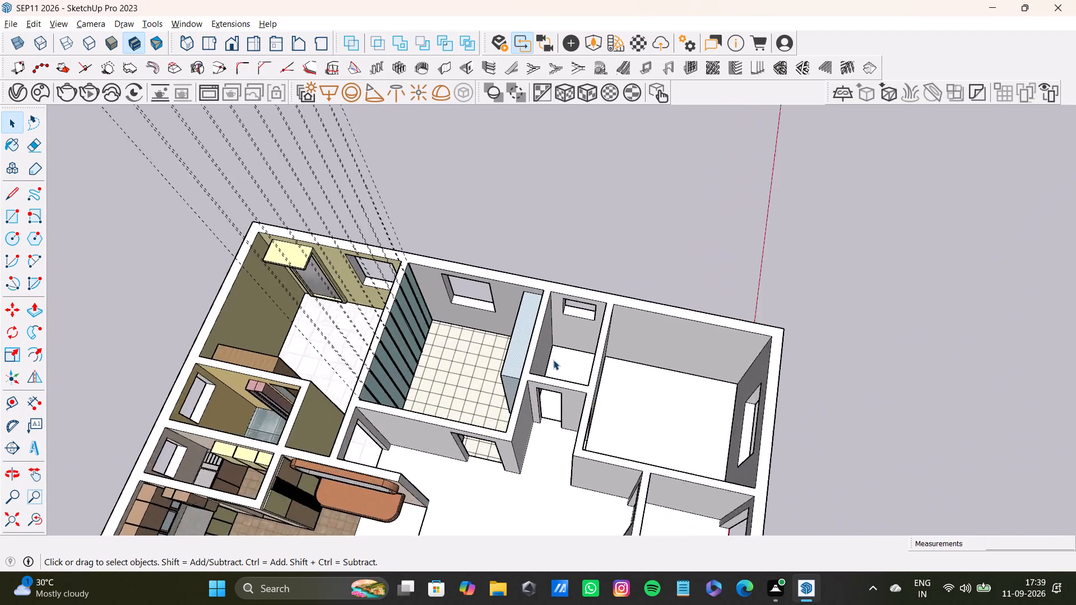
pyautogui.scroll(5, 553, 360)
pyautogui.keyDown('shift'); pyautogui.middleClick(554, 360); pyautogui.keyUp('shift')
pyautogui.keyDown('shift'); pyautogui.scroll(-1, 554, 360); pyautogui.keyUp('shift')
pyautogui.moveTo(560, 367); pyautogui.dragTo(577, 421, button='middle')
pyautogui.click(576, 367)
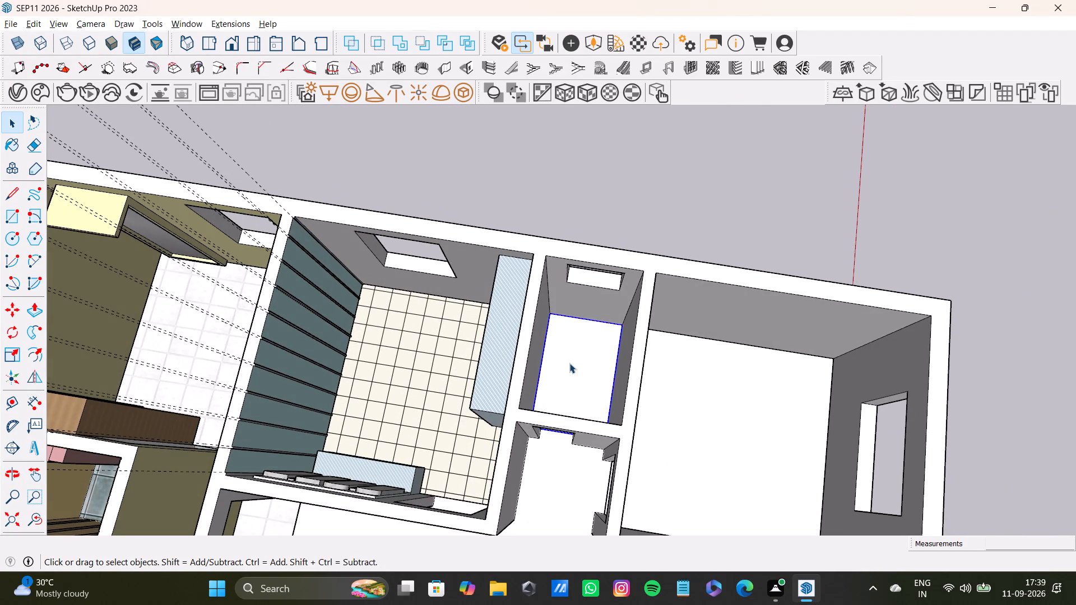
pyautogui.moveTo(574, 373); pyautogui.dragTo(289, 341, button='middle')
pyautogui.scroll(3, 391, 336)
pyautogui.moveTo(512, 365); pyautogui.dragTo(439, 401, button='middle')
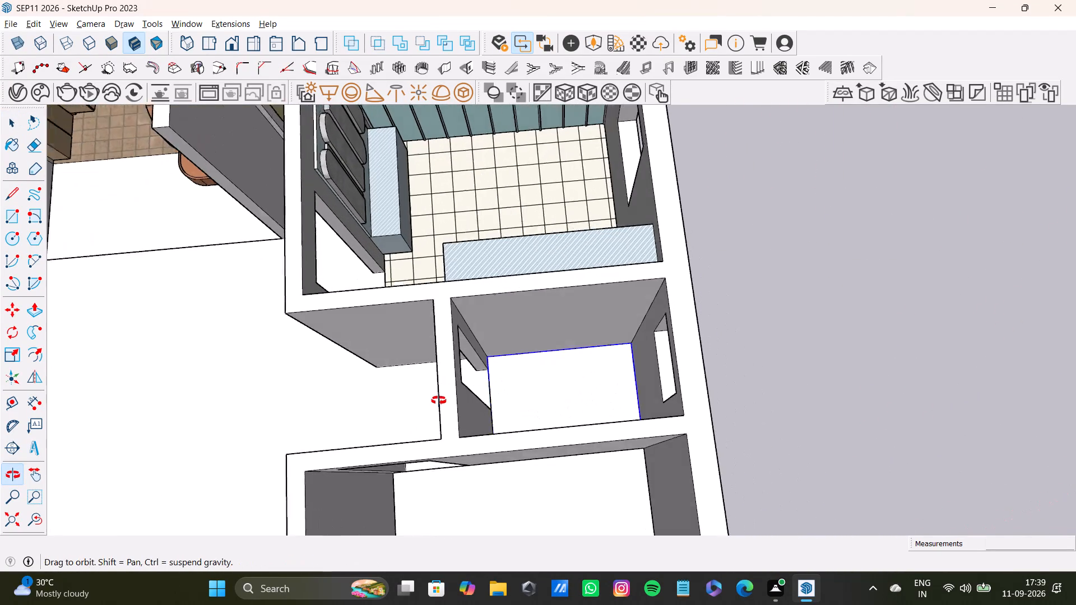
pyautogui.moveTo(439, 401); pyautogui.dragTo(431, 403, button='middle')
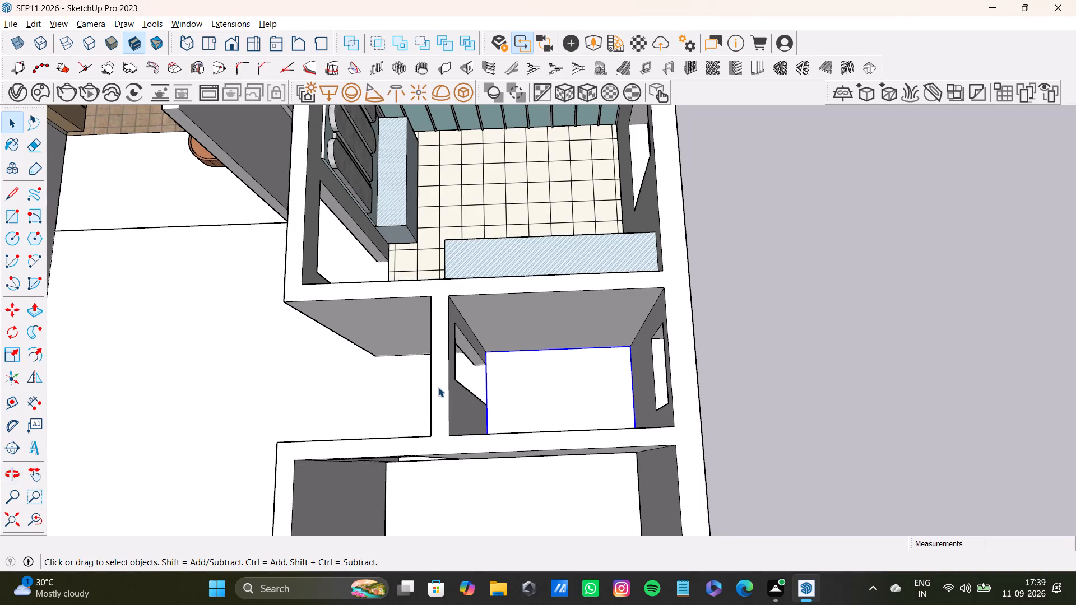
pyautogui.press('t')
pyautogui.scroll(2, 491, 355)
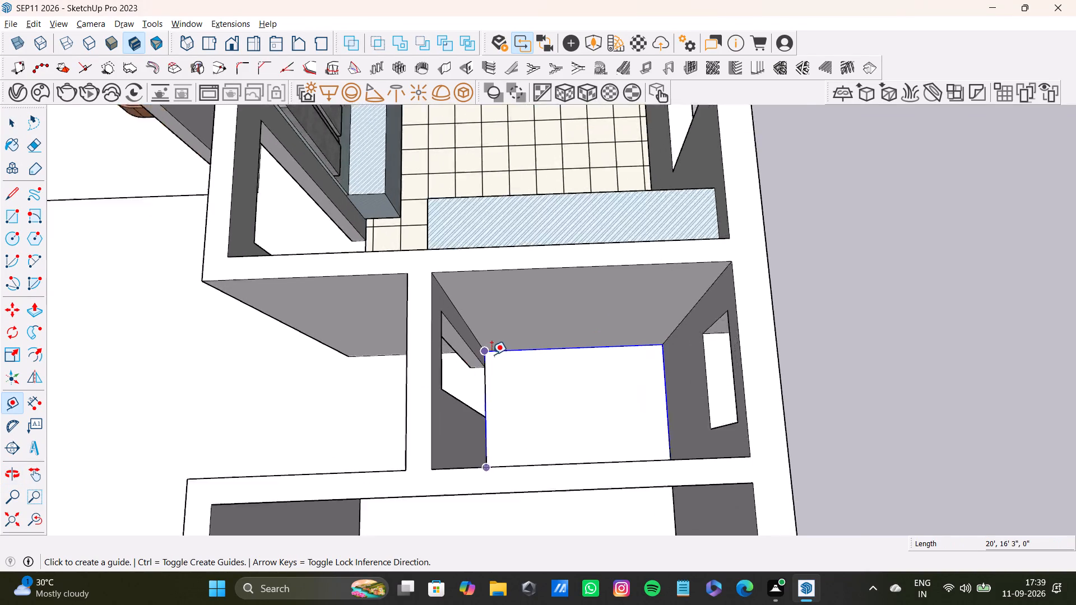
pyautogui.scroll(5, 491, 355)
pyautogui.moveTo(482, 401); pyautogui.dragTo(489, 401)
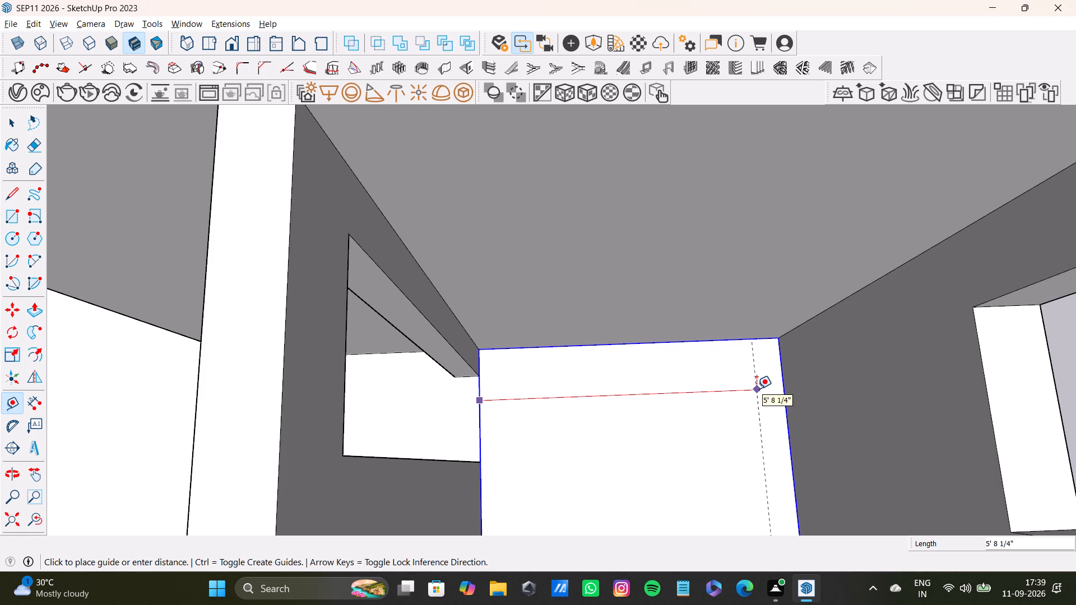
pyautogui.click(757, 389)
# Draw a 4' line across the small room's floor along the guide, dividing off a narrow strip below the window.
pyautogui.scroll(-4, 740, 401)
pyautogui.moveTo(715, 414); pyautogui.dragTo(874, 376, button='middle')
pyautogui.scroll(2, 679, 364)
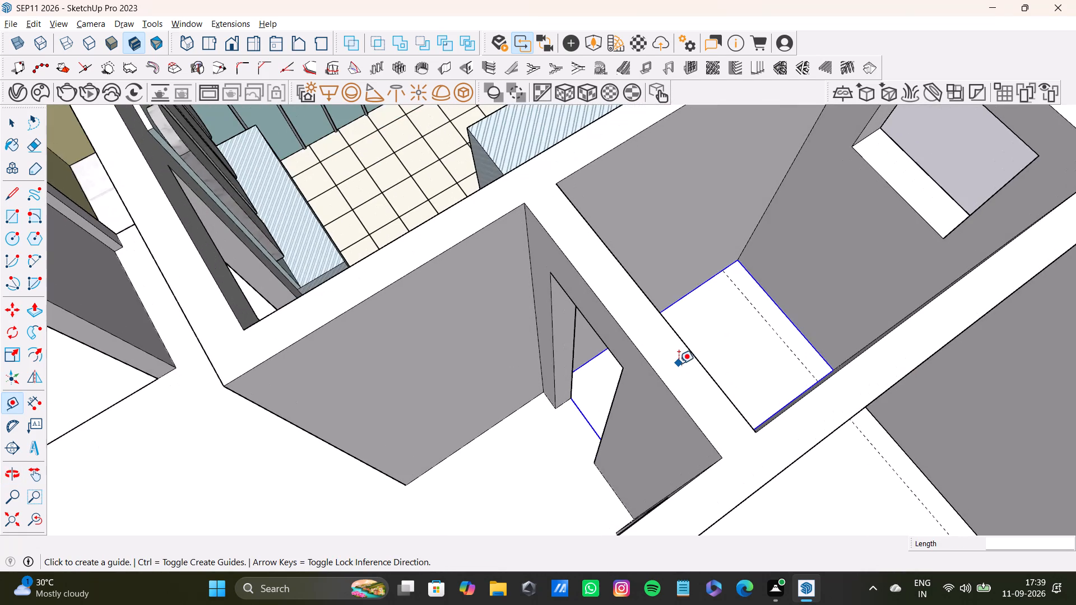
pyautogui.keyDown('shift'); pyautogui.moveTo(678, 359); pyautogui.dragTo(575, 411, button='middle'); pyautogui.keyUp('shift')
pyautogui.moveTo(572, 411); pyautogui.dragTo(755, 434, button='middle')
pyautogui.keyDown('shift'); pyautogui.moveTo(599, 272); pyautogui.dragTo(591, 275, button='middle'); pyautogui.keyUp('shift')
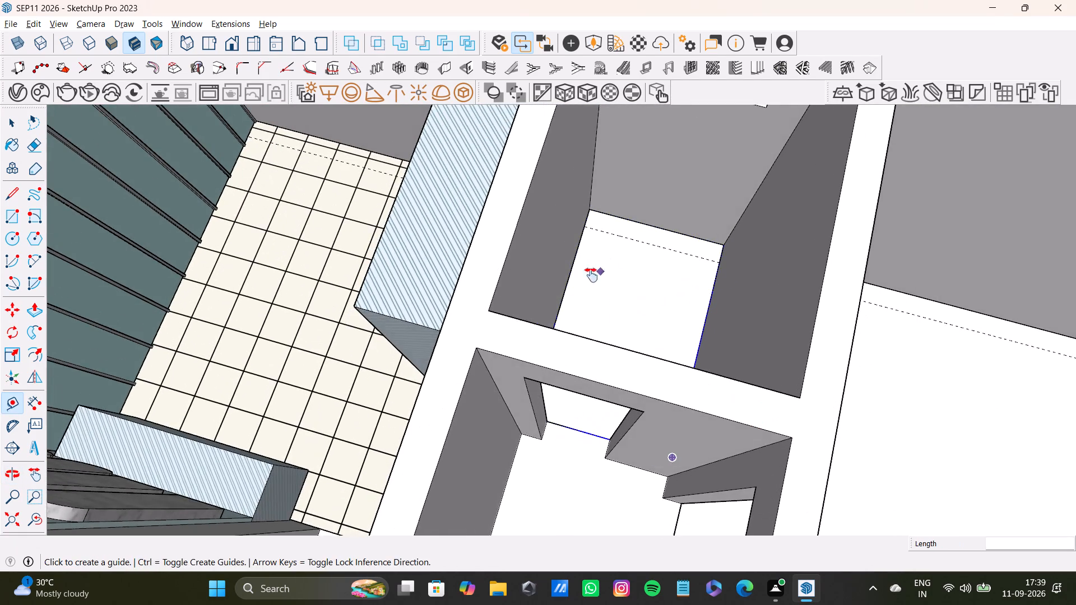
pyautogui.keyDown('shift'); pyautogui.moveTo(591, 275); pyautogui.dragTo(513, 380, button='middle'); pyautogui.keyUp('shift')
pyautogui.moveTo(508, 384); pyautogui.dragTo(521, 382, button='middle')
pyautogui.press('t')
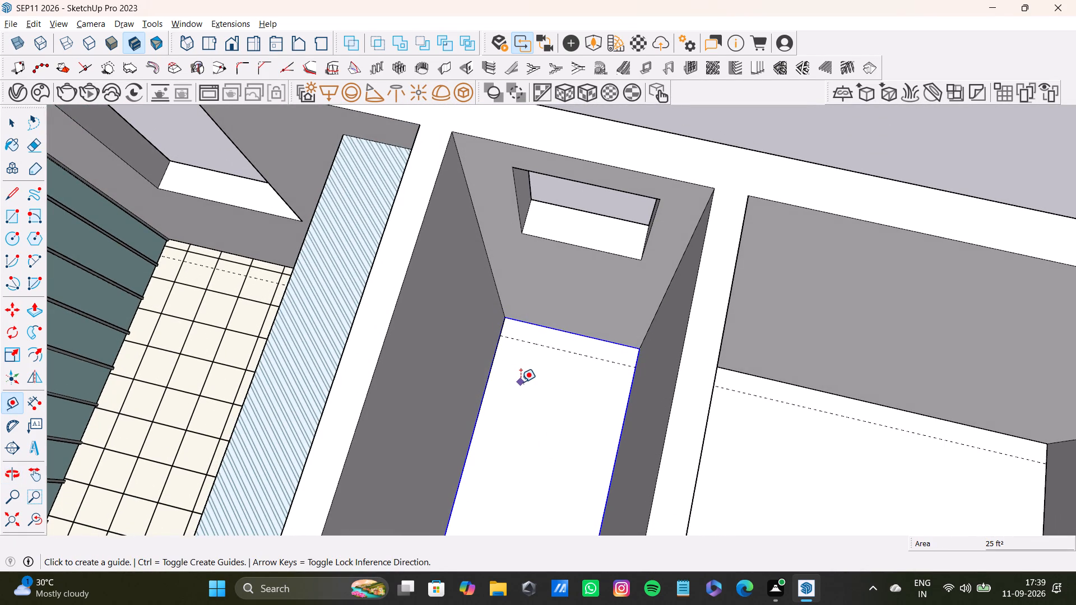
pyautogui.press('l')
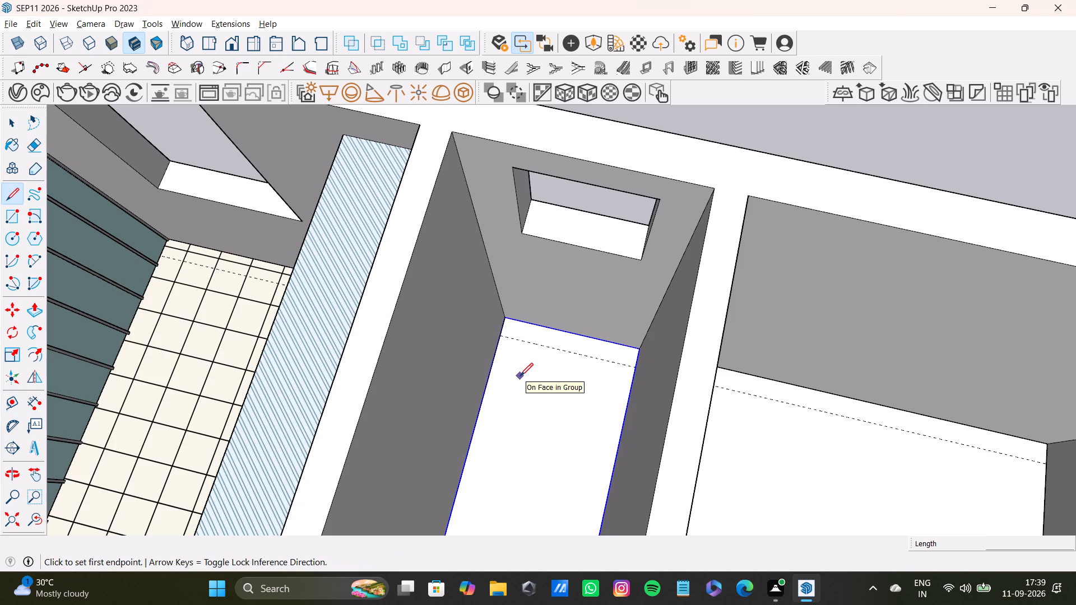
pyautogui.scroll(5, 525, 338)
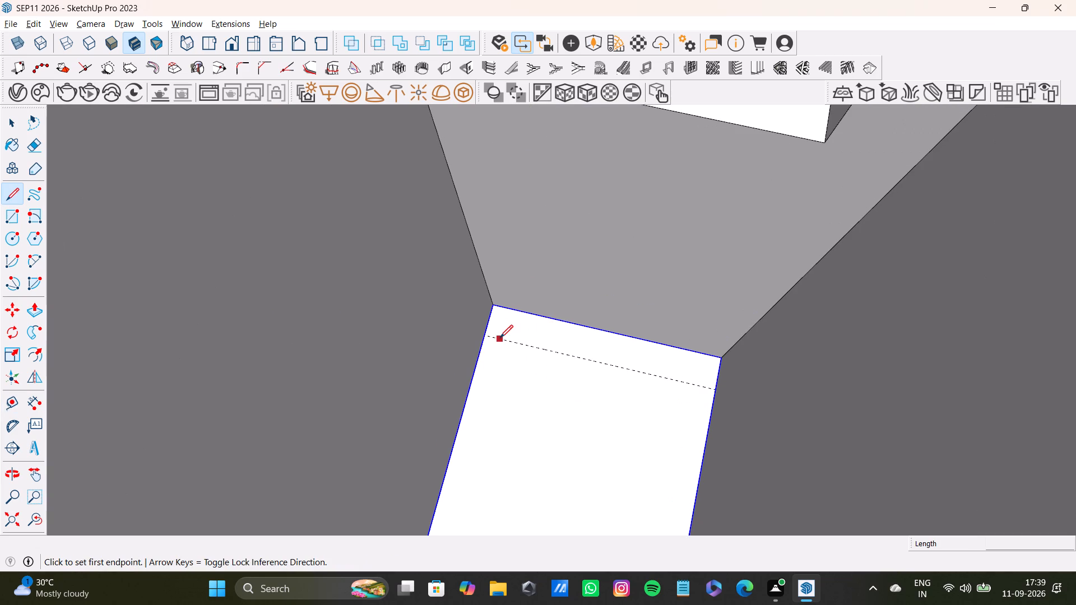
pyautogui.click(486, 336)
pyautogui.click(717, 389)
# Pull the narrow floor strip up about 4' 10 3/8" and extend it further to just below the window opening.
pyautogui.press('space')
pyautogui.press('p')
pyautogui.moveTo(683, 361); pyautogui.dragTo(647, 222)
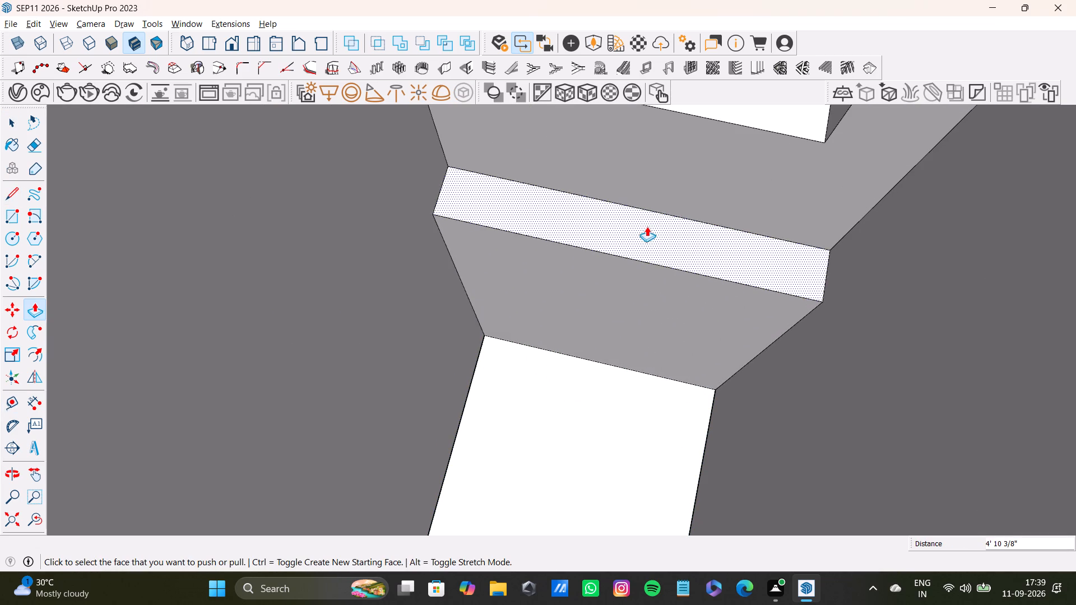
pyautogui.scroll(-6, 647, 259)
pyautogui.keyDown('shift'); pyautogui.moveTo(642, 270); pyautogui.dragTo(538, 376, button='middle'); pyautogui.keyUp('shift')
pyautogui.moveTo(532, 380); pyautogui.dragTo(605, 252, button='middle')
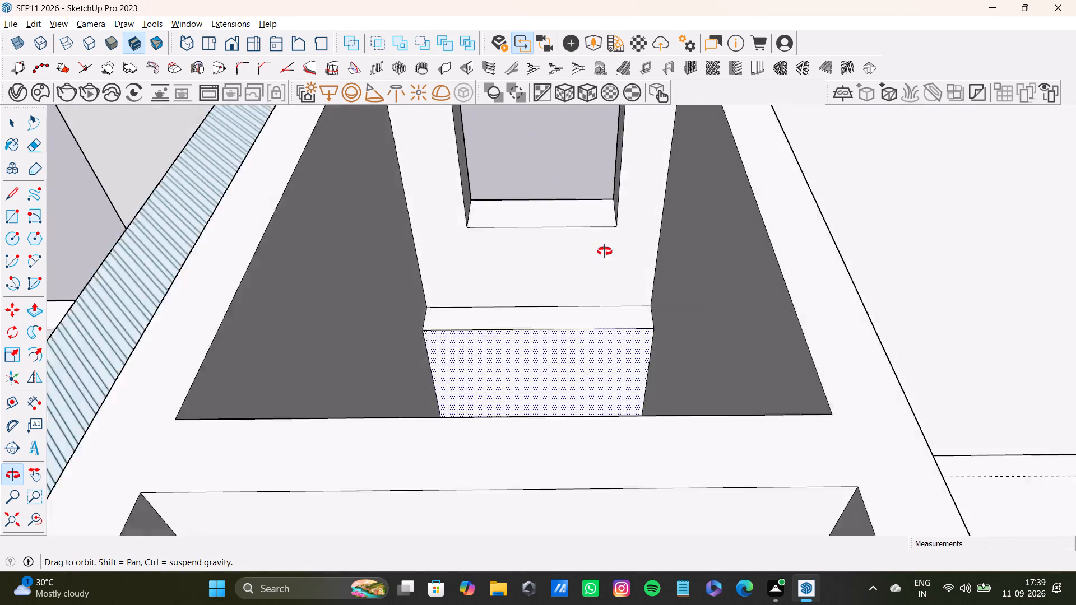
pyautogui.moveTo(605, 252); pyautogui.dragTo(630, 262, button='middle')
pyautogui.scroll(2, 544, 322)
pyautogui.keyDown('shift'); pyautogui.moveTo(542, 328); pyautogui.dragTo(499, 352, button='middle'); pyautogui.keyUp('shift')
pyautogui.moveTo(493, 342); pyautogui.dragTo(470, 271)
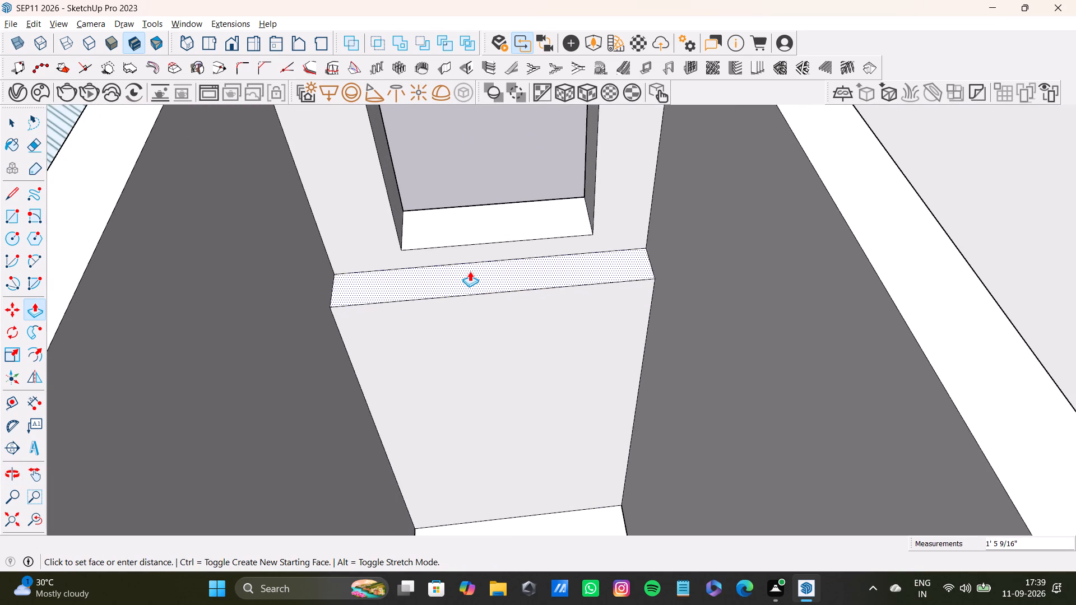
pyautogui.moveTo(470, 271); pyautogui.dragTo(472, 268)
pyautogui.press('space')
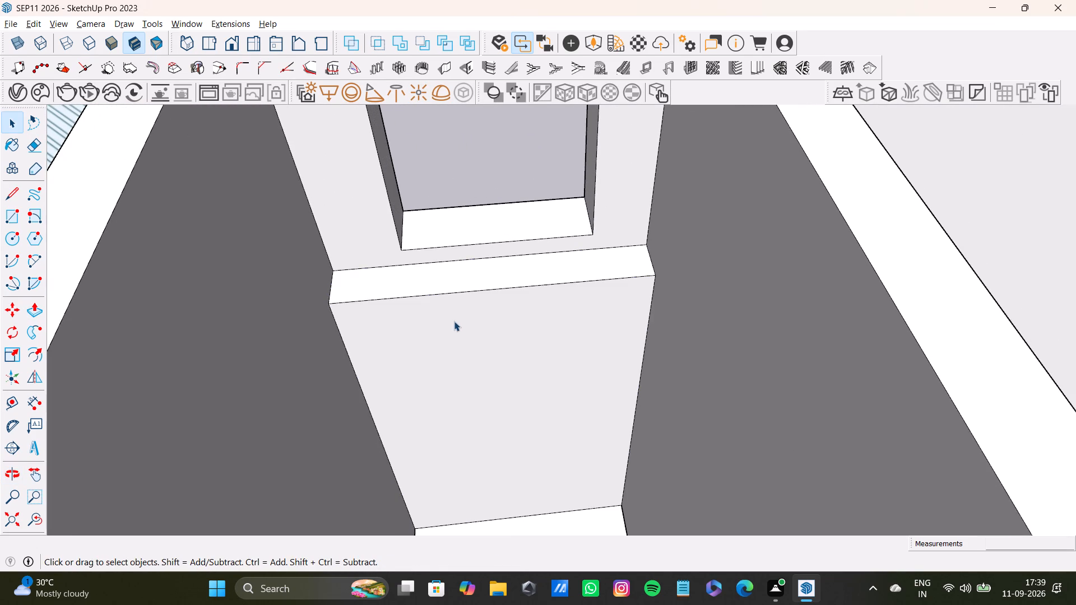
# Place a vertically offset guide on the raised block's front face, parallel to and below its top edge.
pyautogui.press('t')
pyautogui.click(492, 290)
pyautogui.moveTo(496, 374); pyautogui.dragTo(466, 338, button='middle')
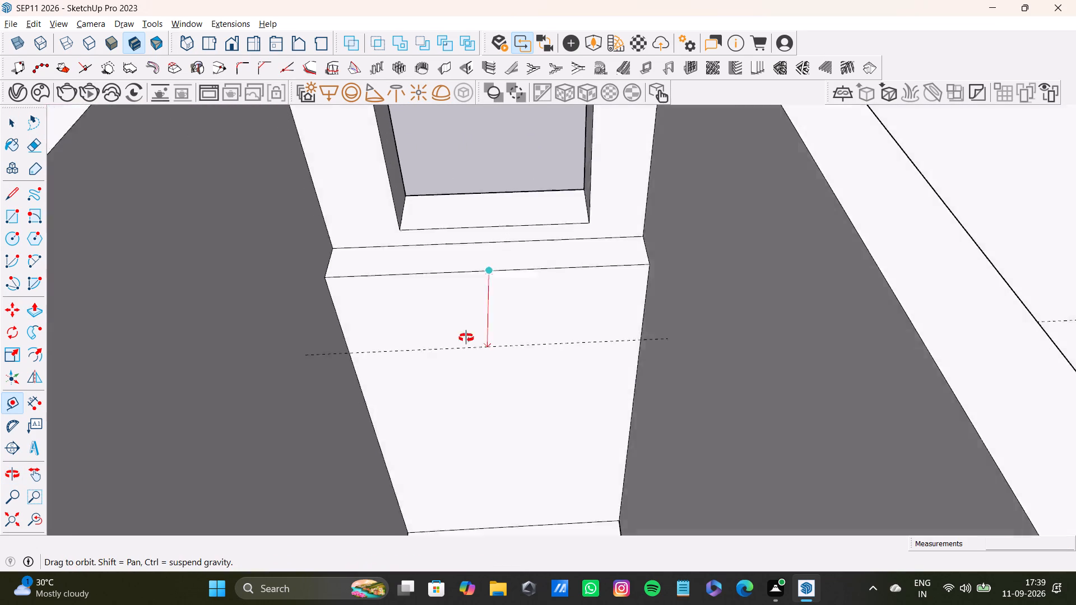
pyautogui.moveTo(466, 338); pyautogui.dragTo(364, 366, button='middle')
pyautogui.moveTo(375, 318); pyautogui.dragTo(474, 289, button='middle')
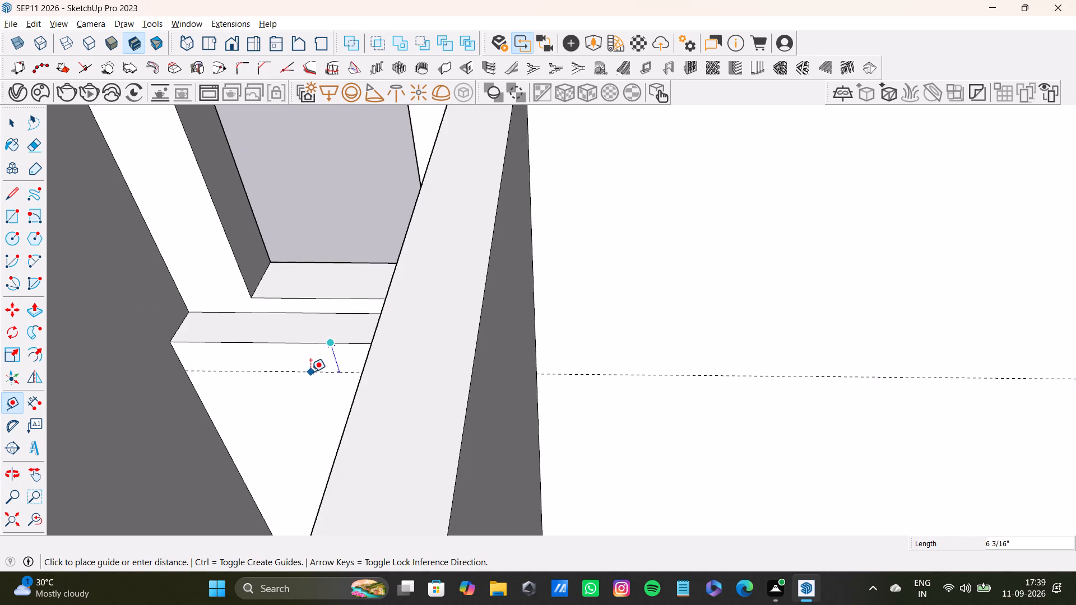
pyautogui.press('Up')
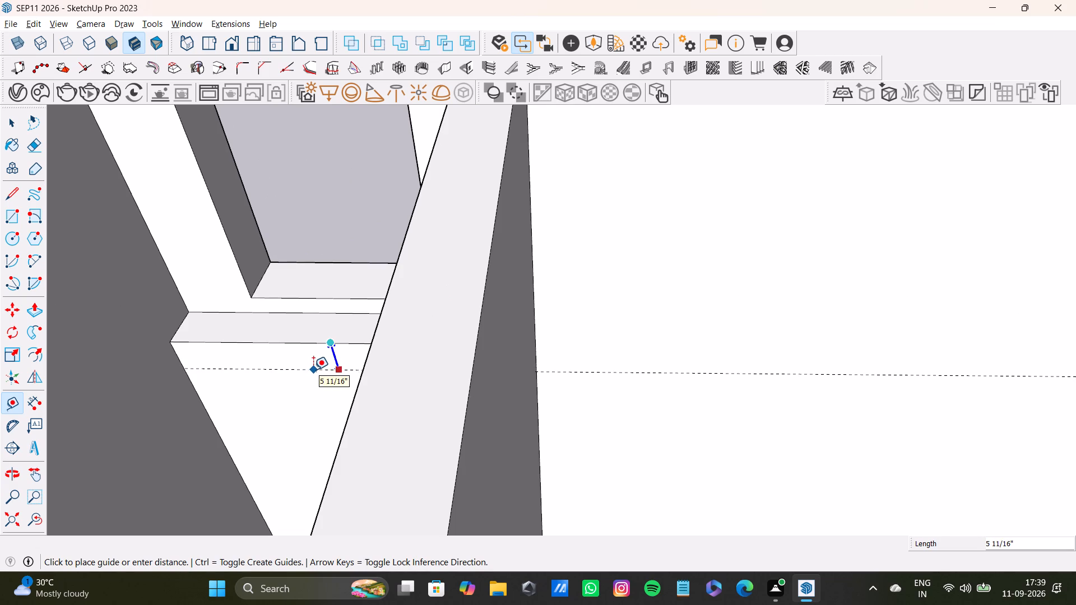
pyautogui.keyDown('shift'); pyautogui.moveTo(310, 379); pyautogui.dragTo(480, 349, button='middle'); pyautogui.keyUp('shift')
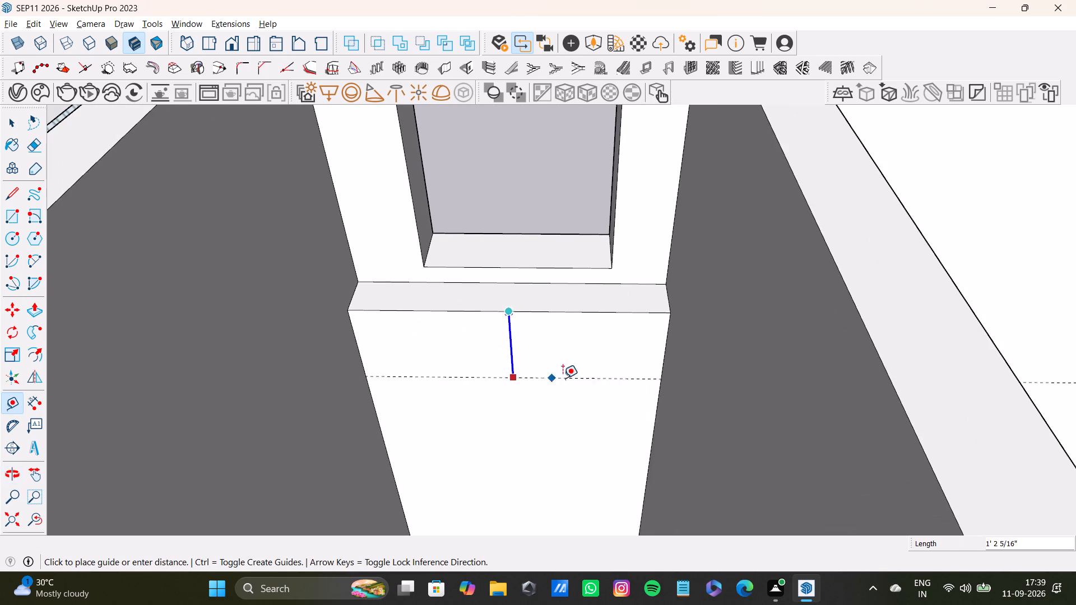
pyautogui.click(650, 397)
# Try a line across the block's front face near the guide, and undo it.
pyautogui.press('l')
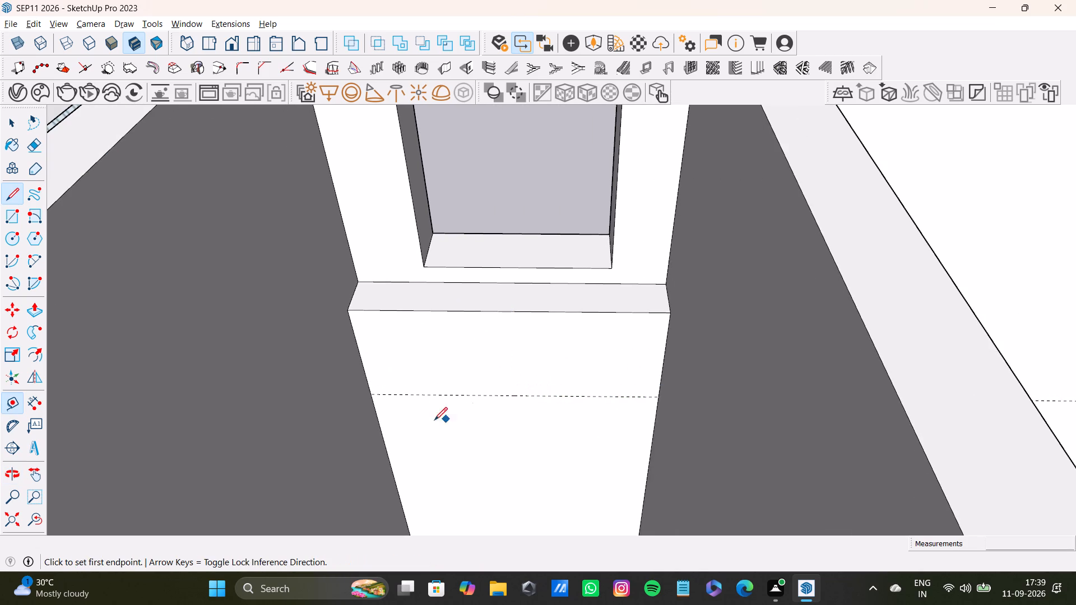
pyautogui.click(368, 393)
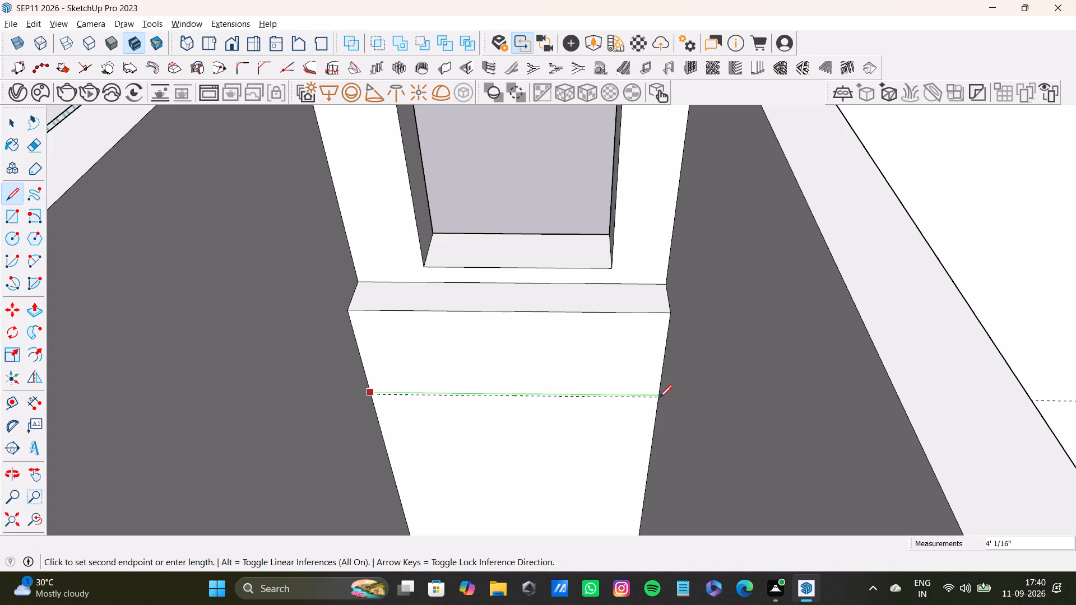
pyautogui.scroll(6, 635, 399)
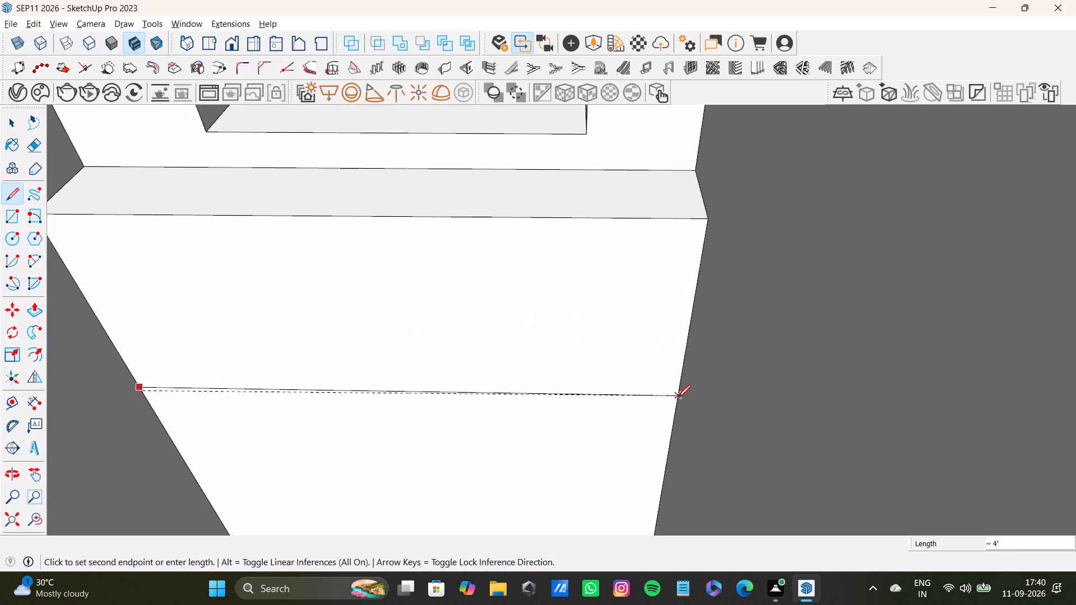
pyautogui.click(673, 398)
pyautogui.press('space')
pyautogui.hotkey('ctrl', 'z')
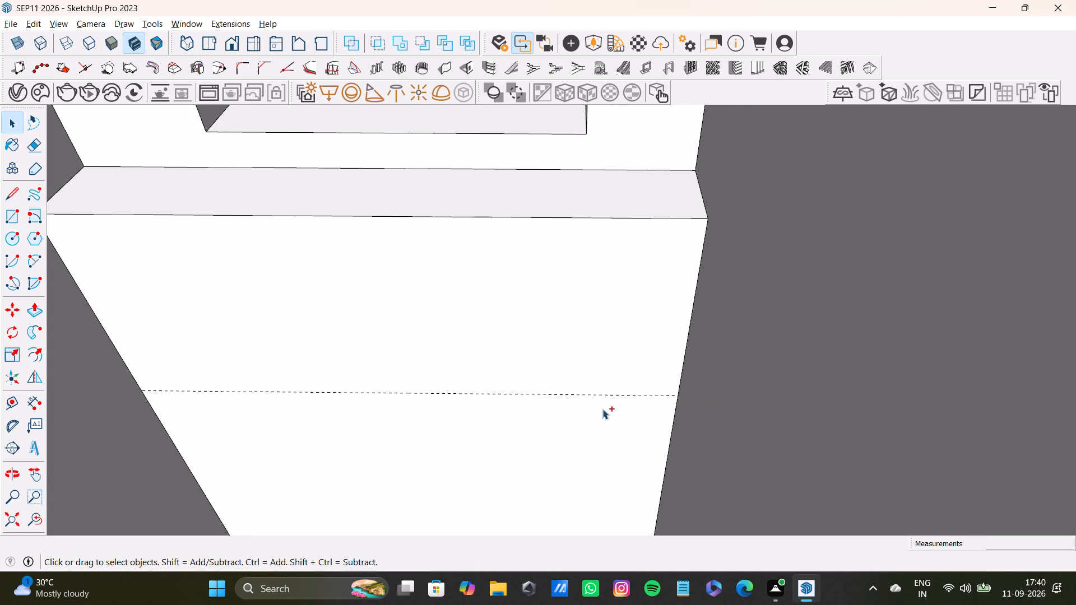
# Draw a line exactly along the guide from side to side, splitting the block's front face into upper and lower parts.
pyautogui.press('l')
pyautogui.scroll(6, 132, 394)
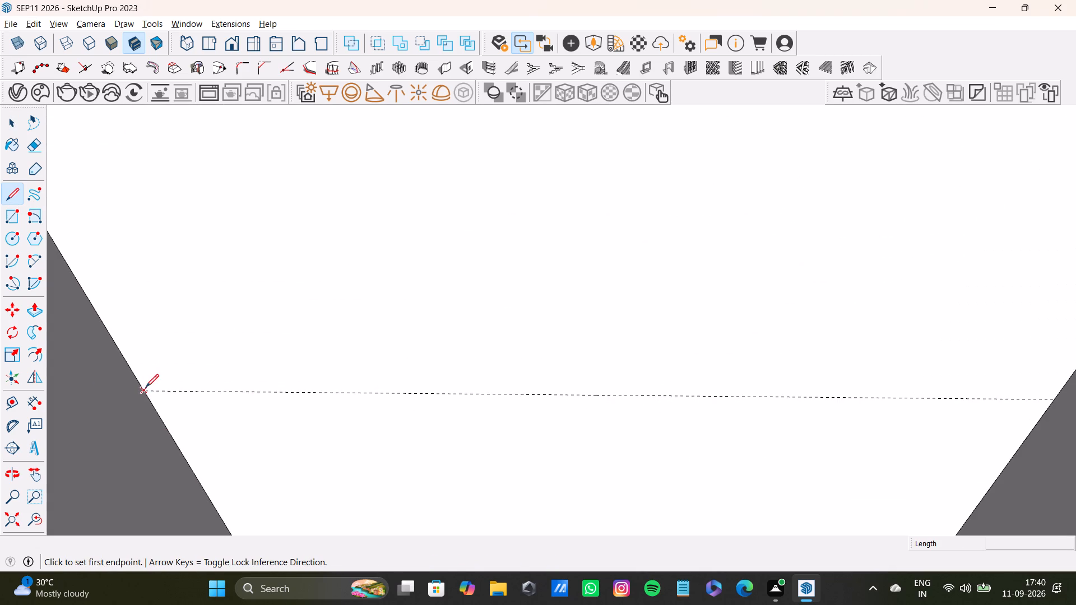
pyautogui.click(142, 390)
pyautogui.keyDown('shift'); pyautogui.moveTo(968, 399); pyautogui.dragTo(845, 396, button='middle'); pyautogui.keyUp('shift')
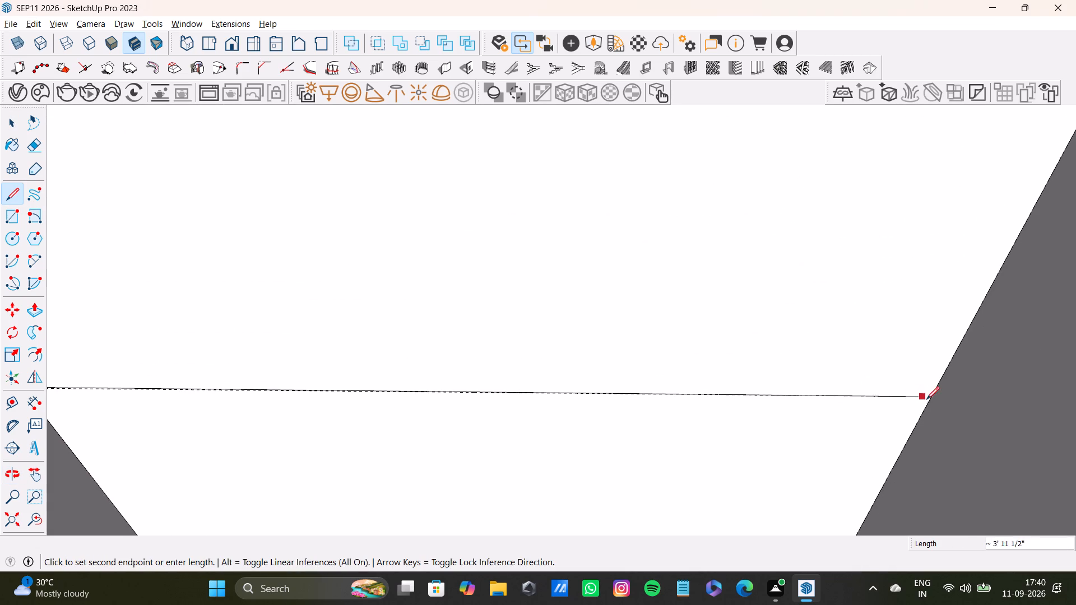
pyautogui.click(929, 399)
pyautogui.press('space')
# Pull the lower part of the block's front face outward into the room to form a shallow ledge.
pyautogui.scroll(-8, 873, 404)
pyautogui.keyDown('shift'); pyautogui.moveTo(824, 403); pyautogui.dragTo(809, 347, button='middle'); pyautogui.keyUp('shift')
pyautogui.click(752, 398)
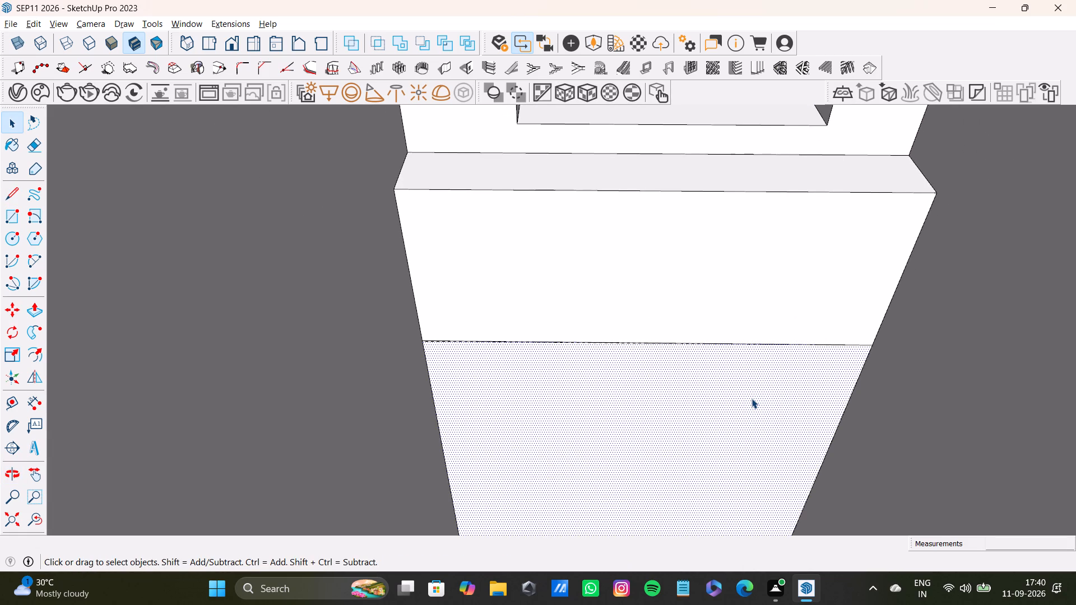
pyautogui.press('p')
pyautogui.moveTo(752, 398); pyautogui.dragTo(753, 431)
pyautogui.press('space')
# Examine the stepped block below the window from several angles within the small room.
pyautogui.scroll(-2, 747, 426)
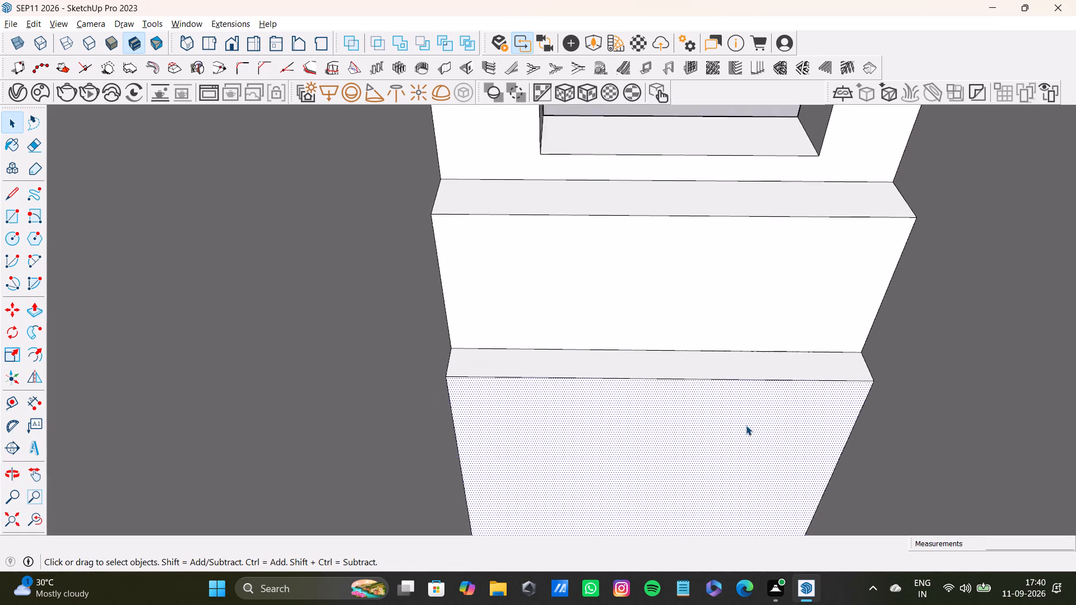
pyautogui.scroll(-5, 746, 425)
pyautogui.keyDown('shift'); pyautogui.moveTo(743, 414); pyautogui.dragTo(565, 512, button='middle'); pyautogui.keyUp('shift')
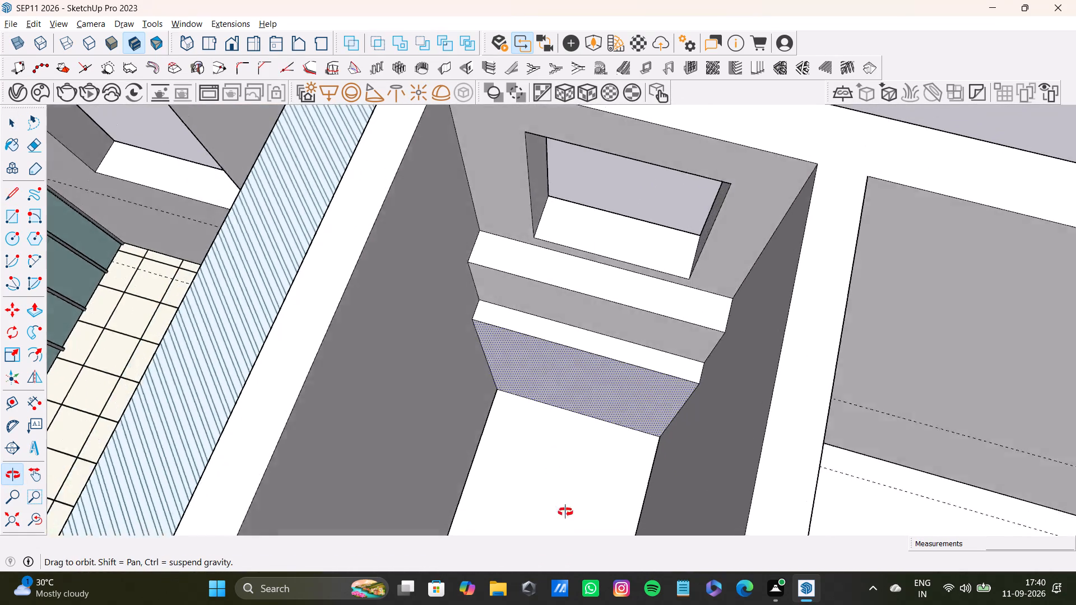
pyautogui.keyDown('shift'); pyautogui.moveTo(565, 512); pyautogui.dragTo(672, 468, button='middle'); pyautogui.keyUp('shift')
pyautogui.scroll(2, 558, 268)
pyautogui.scroll(-5, 620, 326)
pyautogui.moveTo(647, 329); pyautogui.dragTo(576, 286, button='middle')
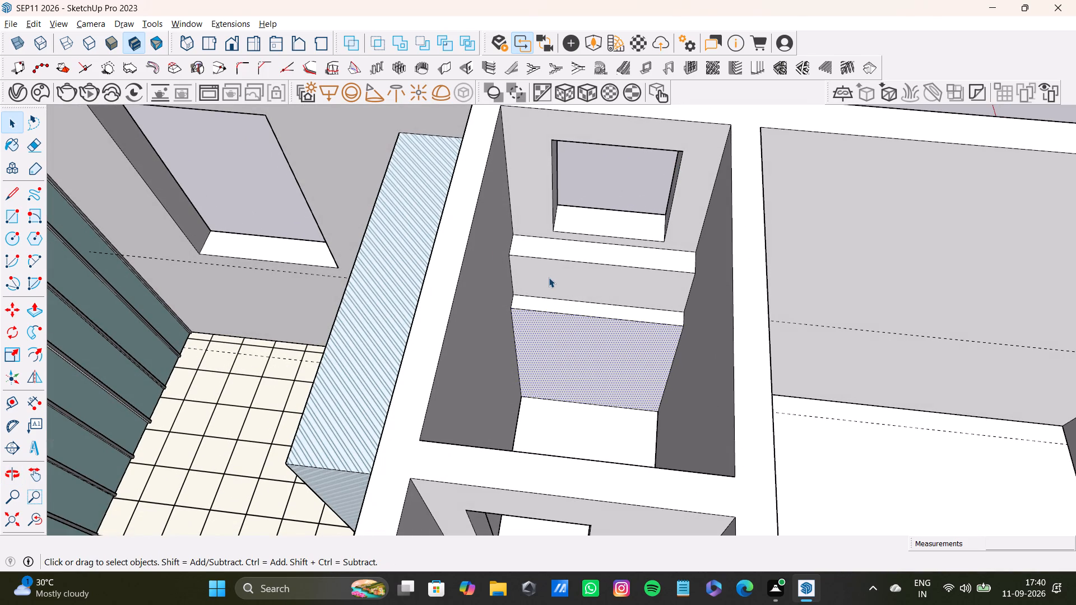
pyautogui.scroll(-2, 562, 318)
# Group the lower step's front face and ledge top together with their edges.
pyautogui.scroll(13, 569, 340)
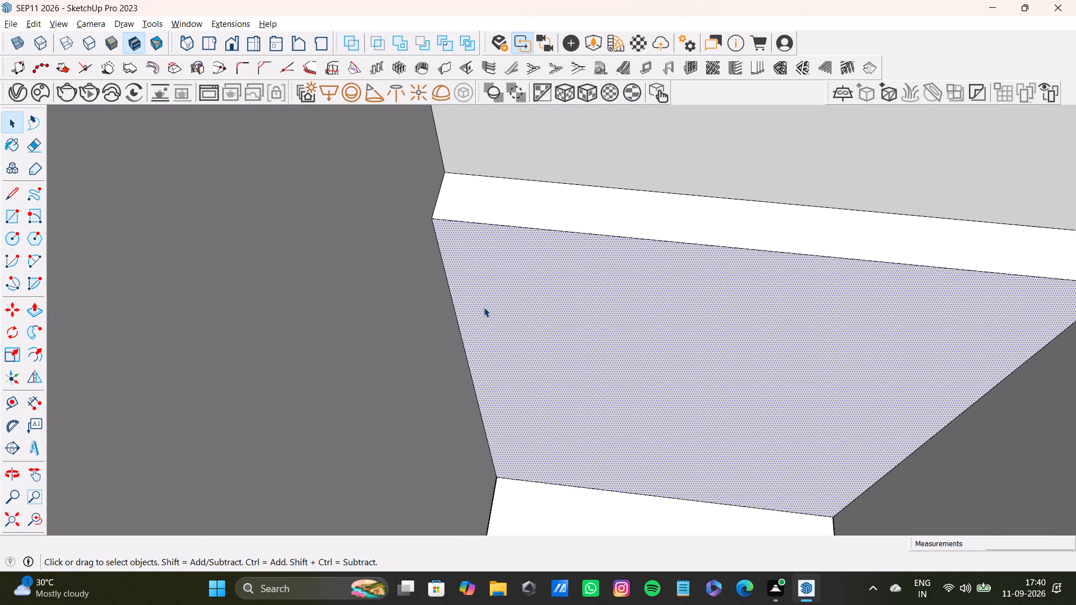
pyautogui.moveTo(484, 307); pyautogui.dragTo(475, 322, button='middle')
pyautogui.moveTo(475, 322); pyautogui.dragTo(489, 303, button='middle')
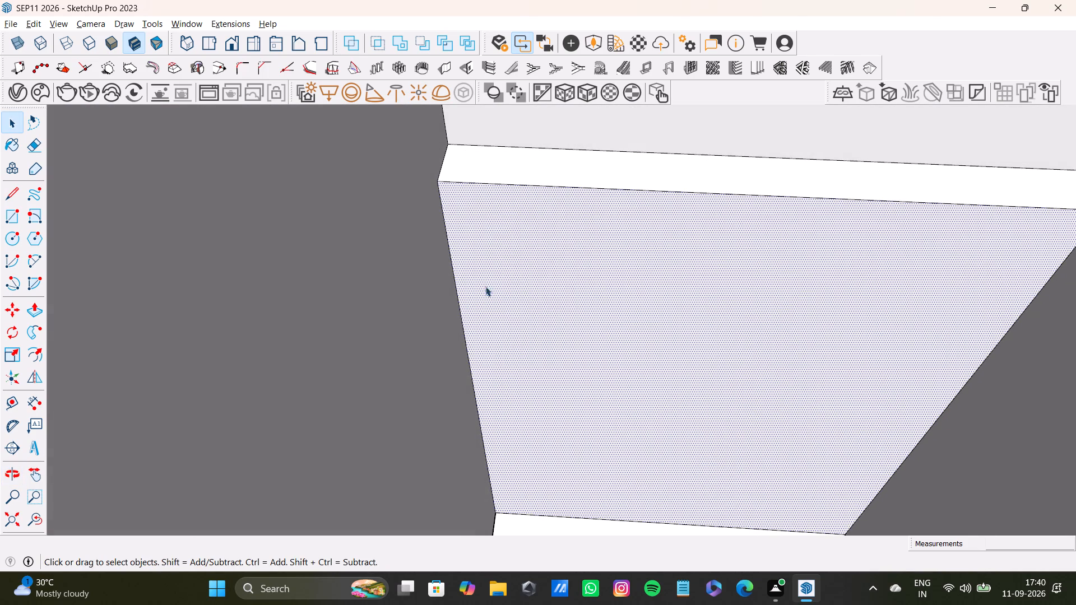
pyautogui.keyDown('shift'); pyautogui.doubleClick(507, 268); pyautogui.keyUp('shift')
pyautogui.keyDown('shift'); pyautogui.doubleClick(520, 159); pyautogui.keyUp('shift')
pyautogui.keyDown('shift'); pyautogui.doubleClick(540, 220); pyautogui.keyUp('shift')
pyautogui.keyDown('shift'); pyautogui.moveTo(553, 204); pyautogui.dragTo(434, 348, button='middle'); pyautogui.keyUp('shift')
pyautogui.keyDown('shift'); pyautogui.scroll(-8, 453, 287); pyautogui.keyUp('shift')
pyautogui.keyDown('shift'); pyautogui.rightClick(474, 332); pyautogui.keyUp('shift')
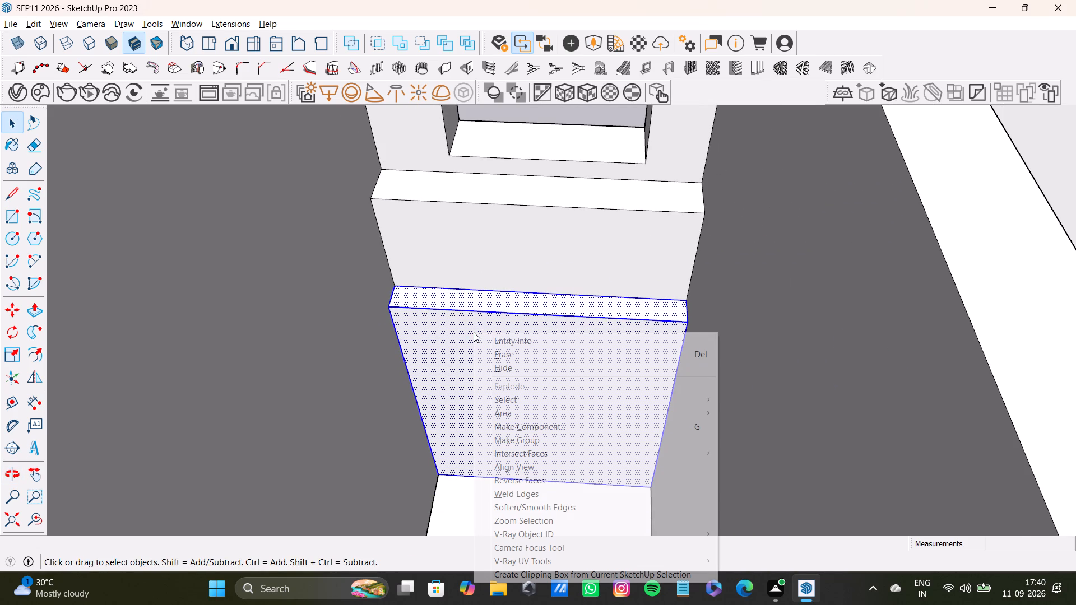
pyautogui.keyDown('shift'); pyautogui.click(510, 436); pyautogui.keyUp('shift')
pyautogui.press('space')
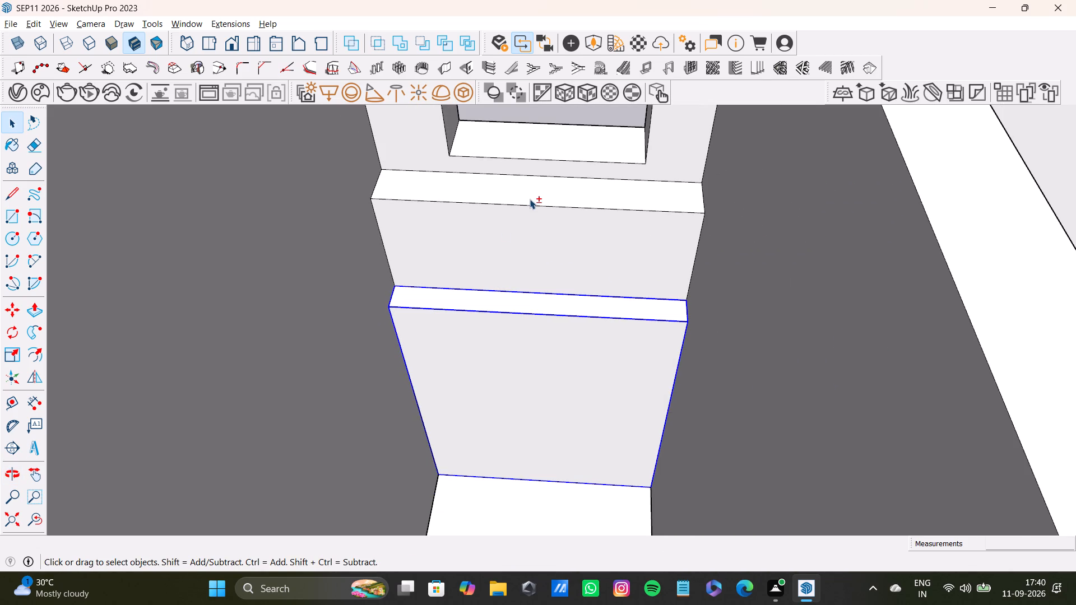
# Group the upper step's ledge top and front face, with their edges, together with the already grouped lower step.
pyautogui.keyDown('shift'); pyautogui.doubleClick(530, 199); pyautogui.keyUp('shift')
pyautogui.keyDown('shift'); pyautogui.doubleClick(539, 235); pyautogui.keyUp('shift')
pyautogui.rightClick(570, 251)
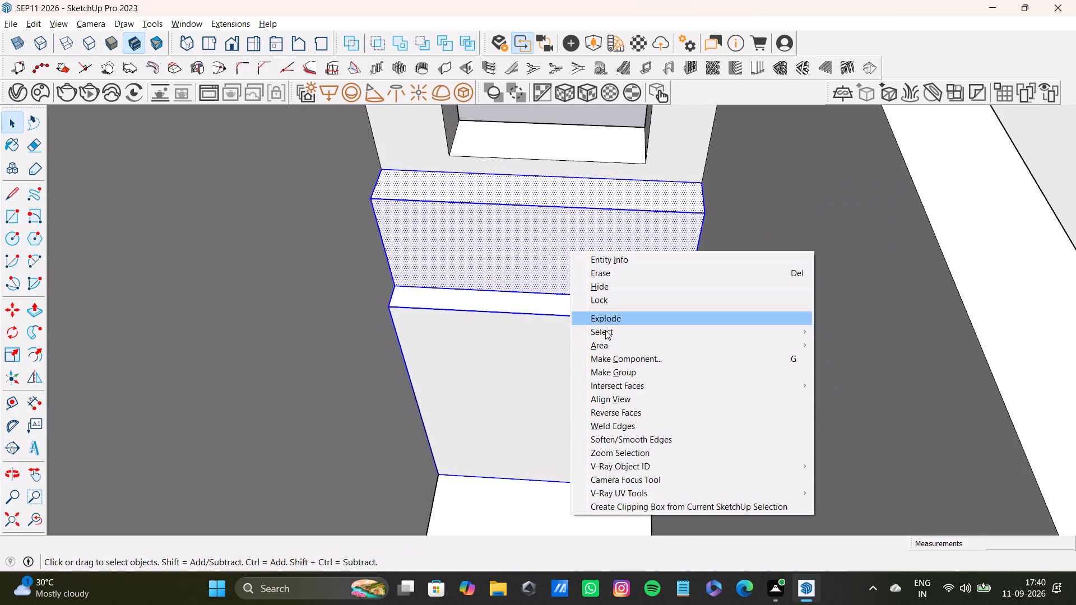
pyautogui.click(606, 371)
pyautogui.press('space')
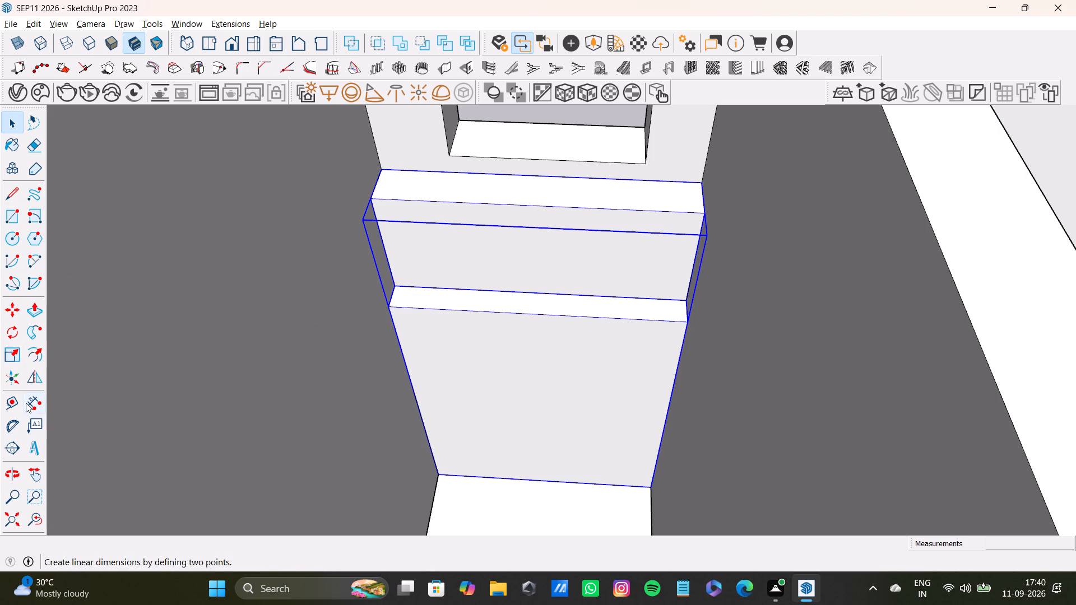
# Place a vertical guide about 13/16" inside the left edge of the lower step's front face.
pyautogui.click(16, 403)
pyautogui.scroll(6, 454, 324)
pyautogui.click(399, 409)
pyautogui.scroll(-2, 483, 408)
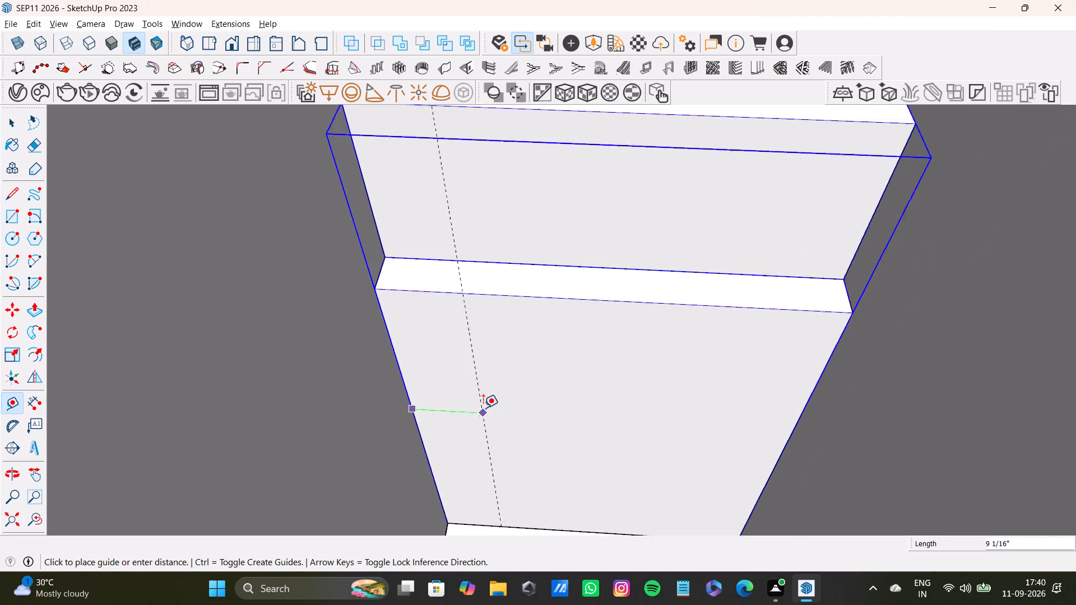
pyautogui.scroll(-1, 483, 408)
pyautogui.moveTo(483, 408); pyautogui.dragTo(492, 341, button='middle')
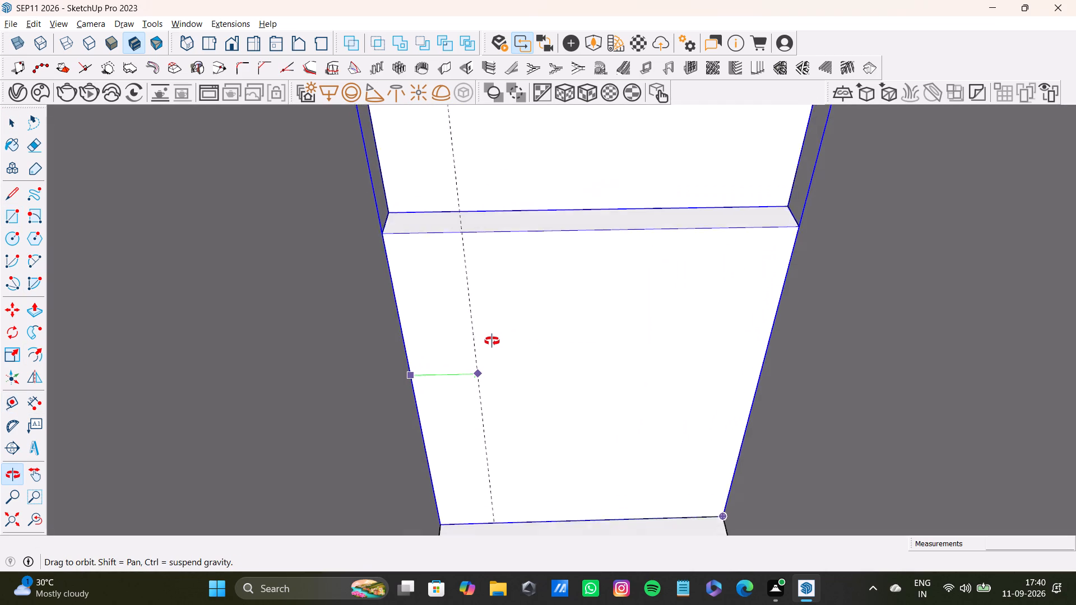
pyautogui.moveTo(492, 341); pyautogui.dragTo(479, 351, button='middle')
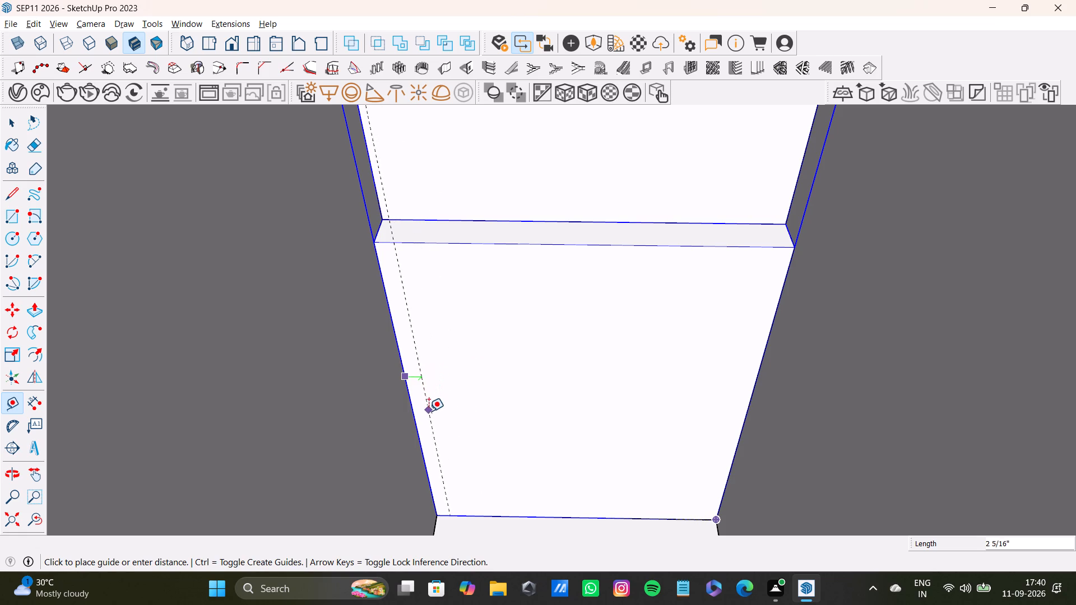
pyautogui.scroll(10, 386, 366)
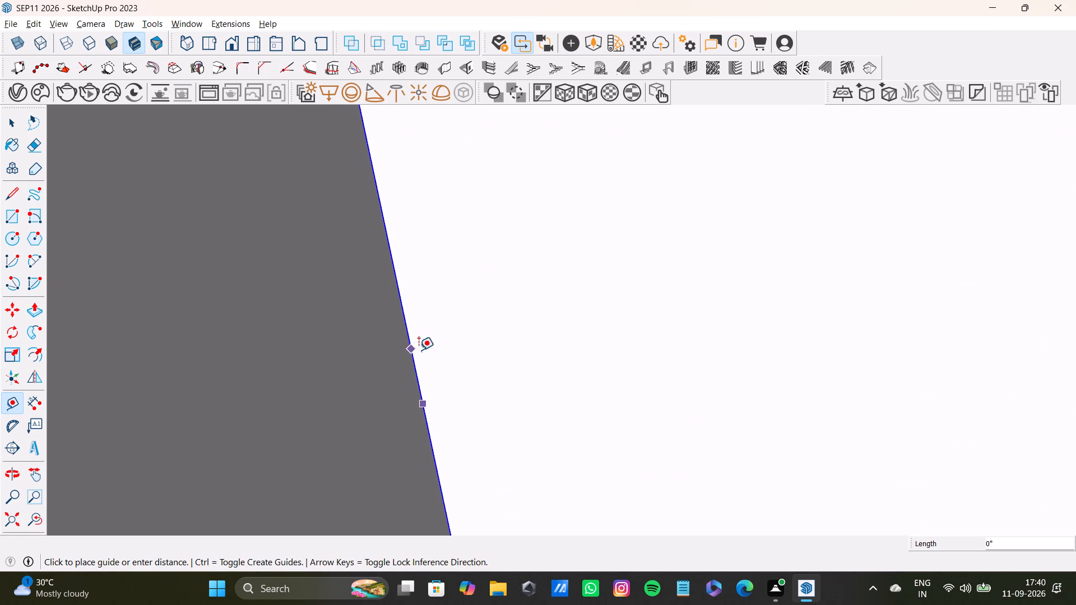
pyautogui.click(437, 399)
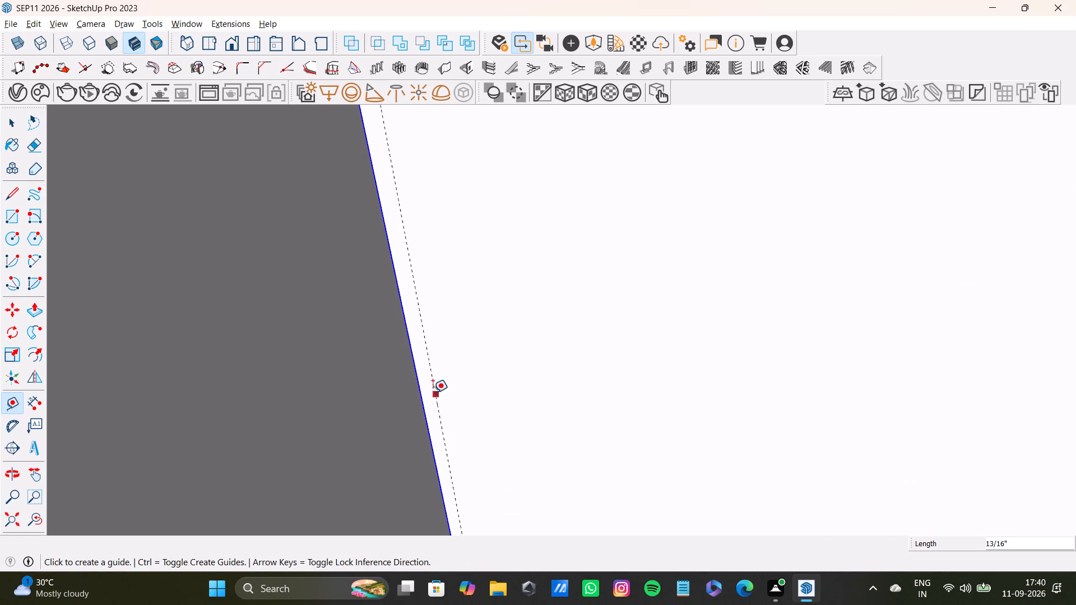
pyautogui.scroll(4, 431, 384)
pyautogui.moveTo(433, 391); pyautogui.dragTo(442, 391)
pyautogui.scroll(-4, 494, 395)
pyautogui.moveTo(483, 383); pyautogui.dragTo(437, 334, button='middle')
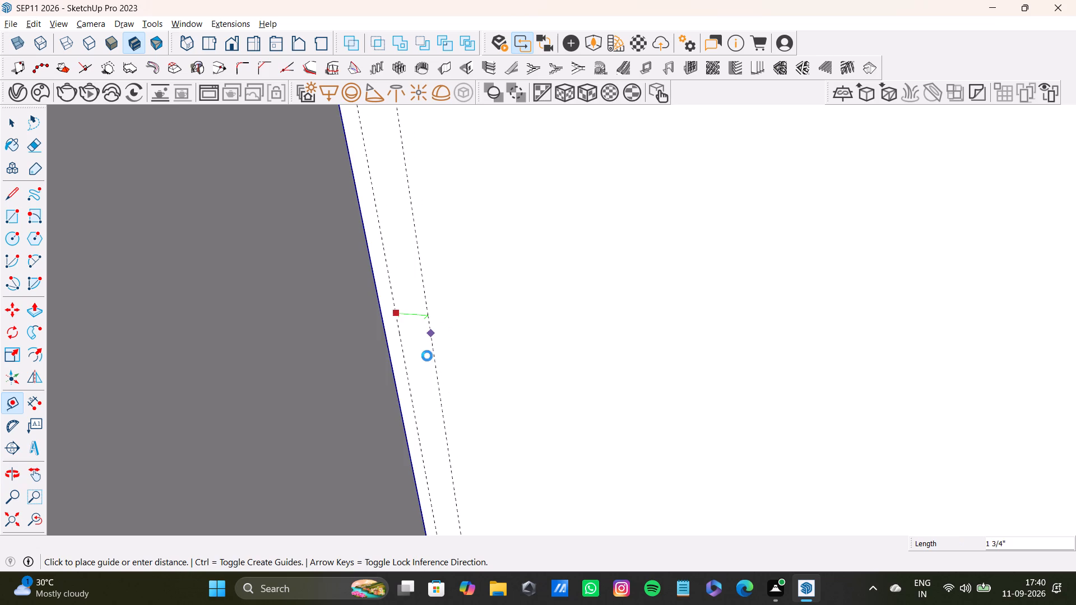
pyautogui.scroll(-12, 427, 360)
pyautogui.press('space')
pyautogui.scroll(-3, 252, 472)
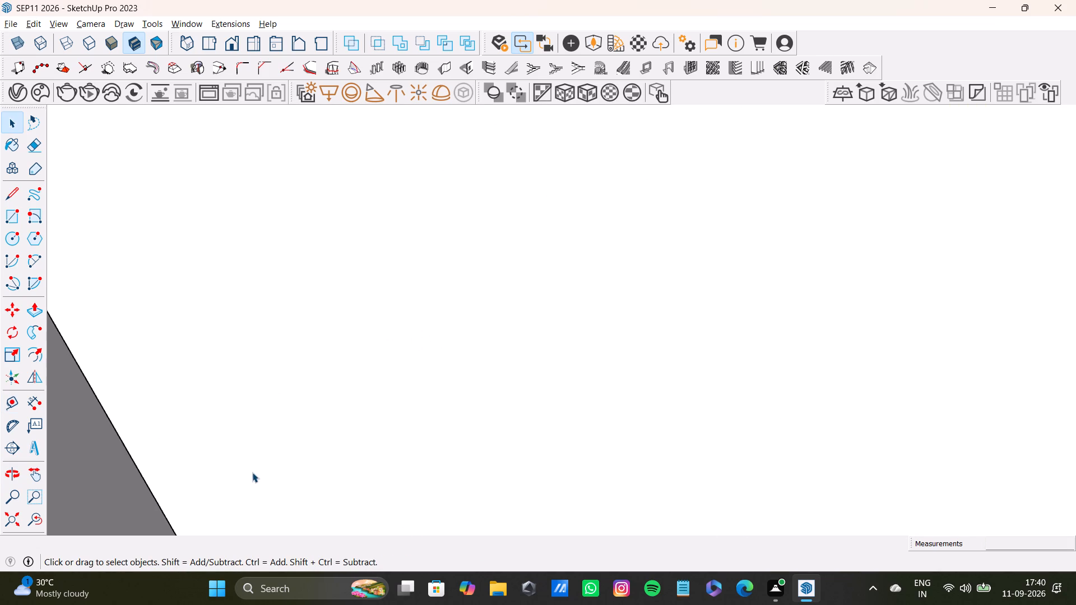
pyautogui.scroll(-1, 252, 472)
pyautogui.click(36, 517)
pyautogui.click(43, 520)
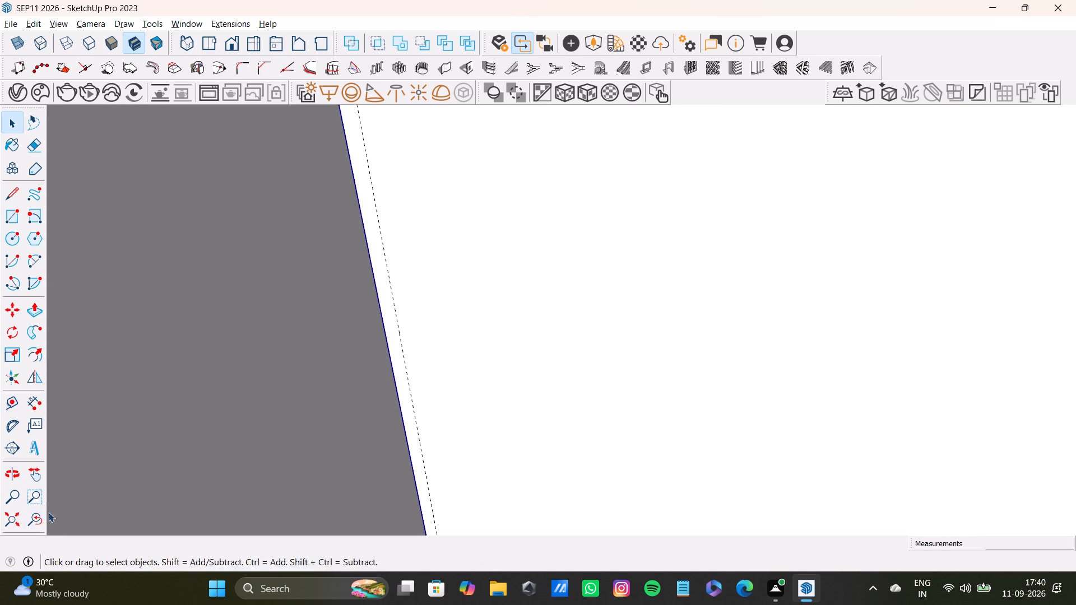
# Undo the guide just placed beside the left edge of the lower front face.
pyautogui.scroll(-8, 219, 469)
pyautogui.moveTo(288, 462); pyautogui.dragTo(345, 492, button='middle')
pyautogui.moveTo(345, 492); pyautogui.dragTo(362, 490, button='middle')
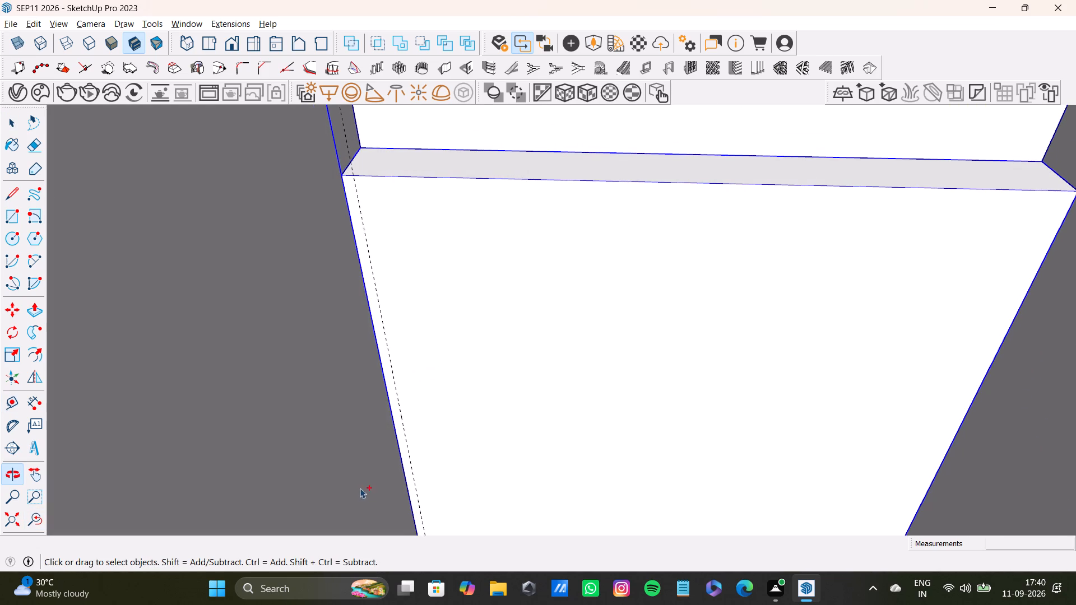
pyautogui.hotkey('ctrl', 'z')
# Place a vertical guide 1" inside the left edge of the lower step's front face.
pyautogui.keyDown('shift'); pyautogui.moveTo(401, 288); pyautogui.dragTo(371, 346, button='middle'); pyautogui.keyUp('shift')
pyautogui.press('t')
pyautogui.scroll(2, 359, 374)
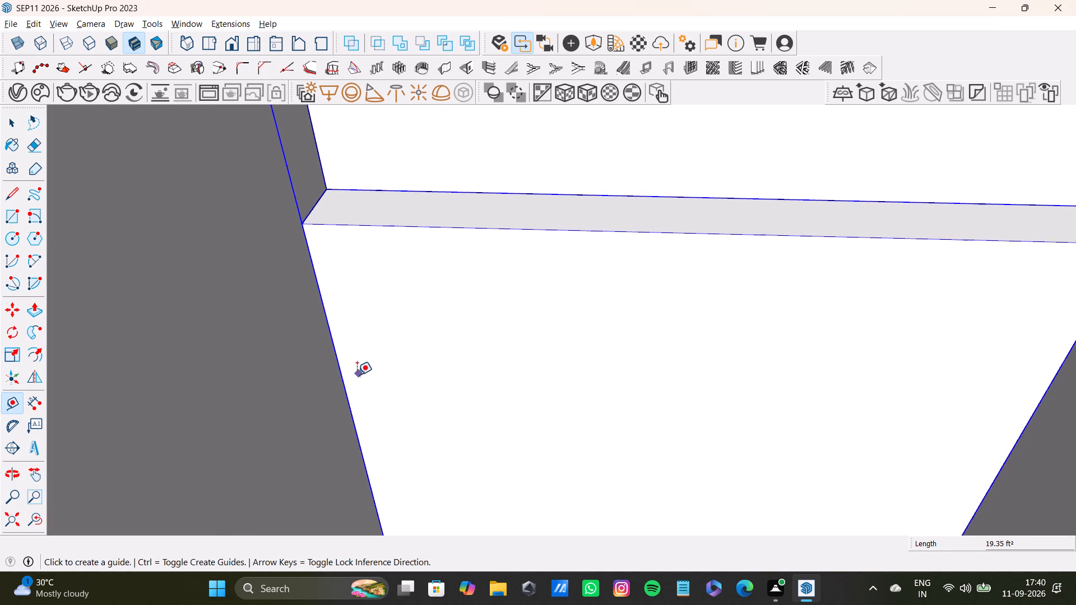
pyautogui.scroll(1, 357, 375)
pyautogui.click(343, 390)
pyautogui.press('1')
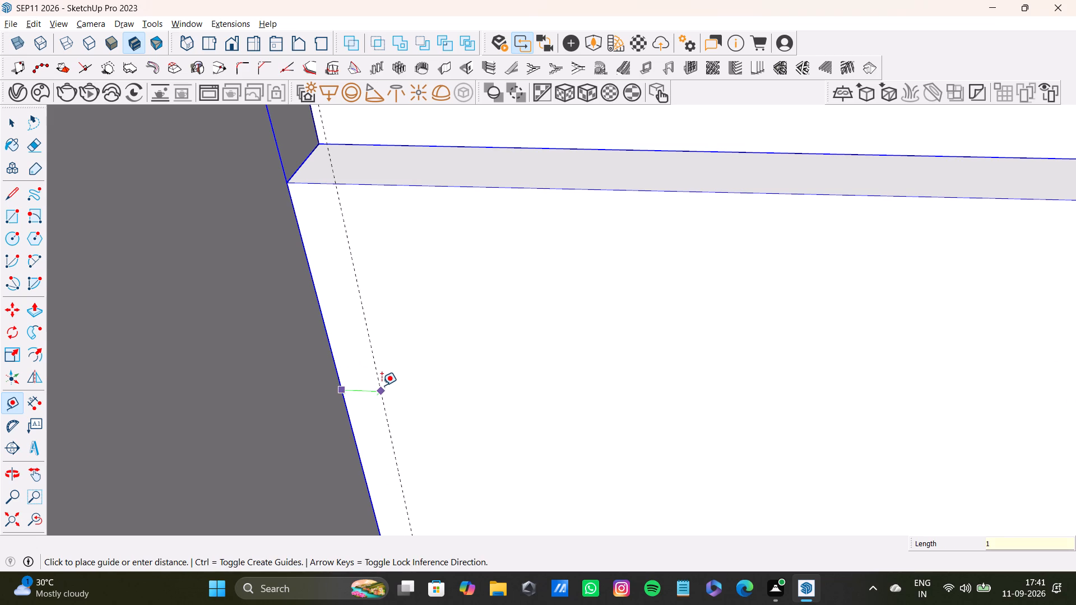
pyautogui.hotkey('shift', '"')
pyautogui.press('Return')
# Place a matching vertical guide 1" inside the right edge of the lower step's front face.
pyautogui.scroll(-7, 380, 385)
pyautogui.keyDown('shift'); pyautogui.moveTo(513, 376); pyautogui.dragTo(406, 375, button='middle'); pyautogui.keyUp('shift')
pyautogui.scroll(3, 540, 366)
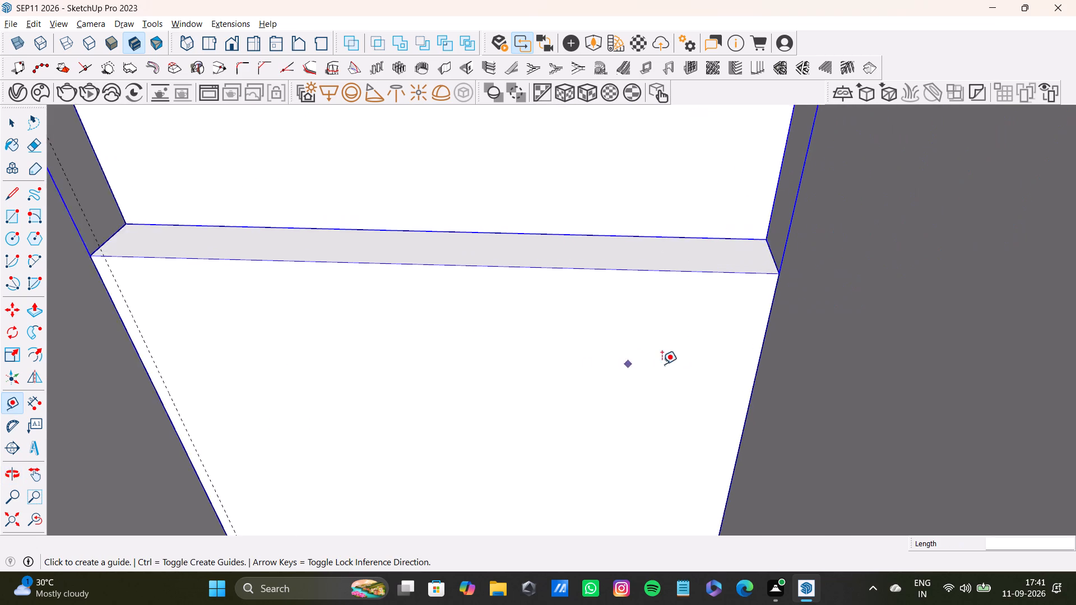
pyautogui.scroll(3, 662, 364)
pyautogui.click(775, 407)
pyautogui.press('1')
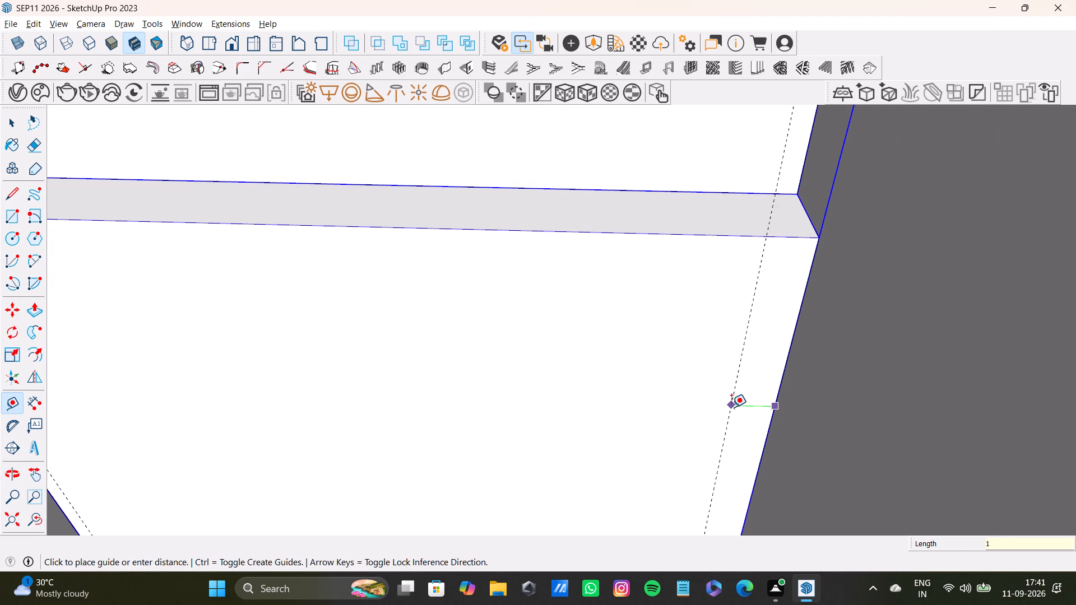
pyautogui.hotkey('shift', '"')
pyautogui.press('Return')
pyautogui.press('space')
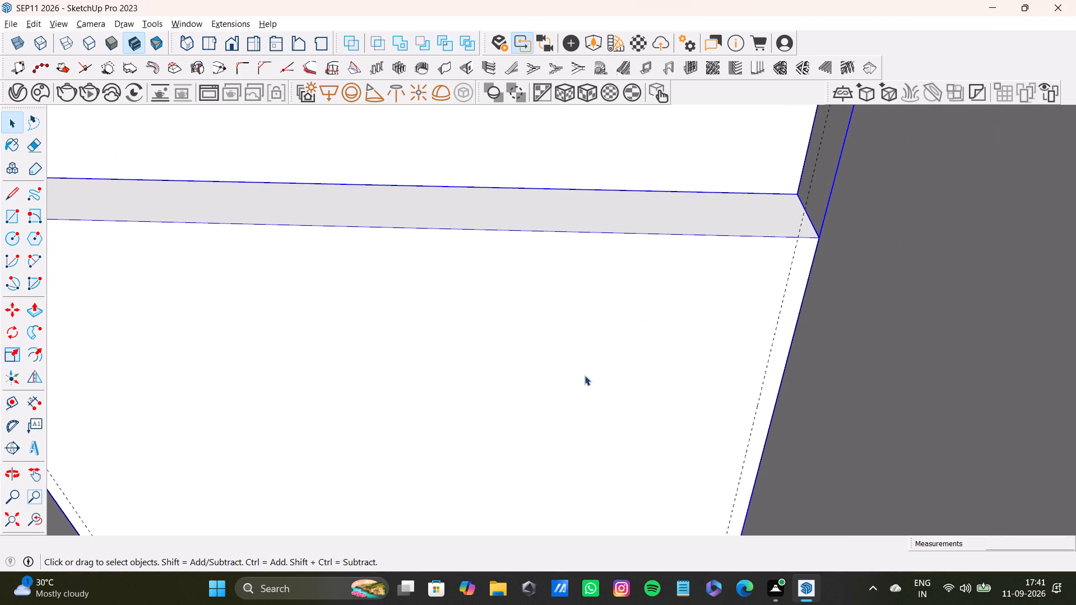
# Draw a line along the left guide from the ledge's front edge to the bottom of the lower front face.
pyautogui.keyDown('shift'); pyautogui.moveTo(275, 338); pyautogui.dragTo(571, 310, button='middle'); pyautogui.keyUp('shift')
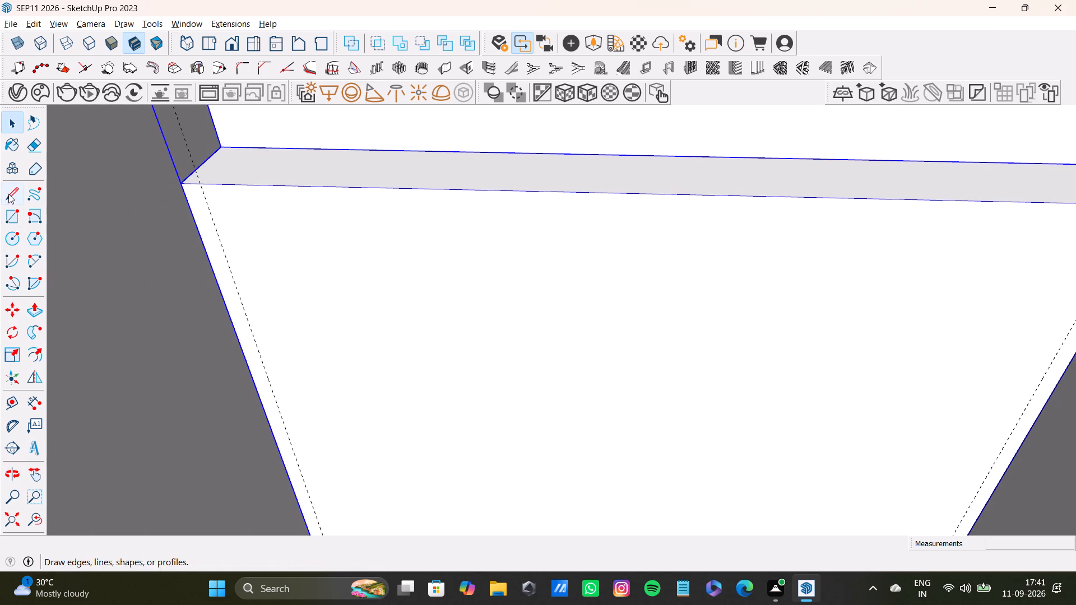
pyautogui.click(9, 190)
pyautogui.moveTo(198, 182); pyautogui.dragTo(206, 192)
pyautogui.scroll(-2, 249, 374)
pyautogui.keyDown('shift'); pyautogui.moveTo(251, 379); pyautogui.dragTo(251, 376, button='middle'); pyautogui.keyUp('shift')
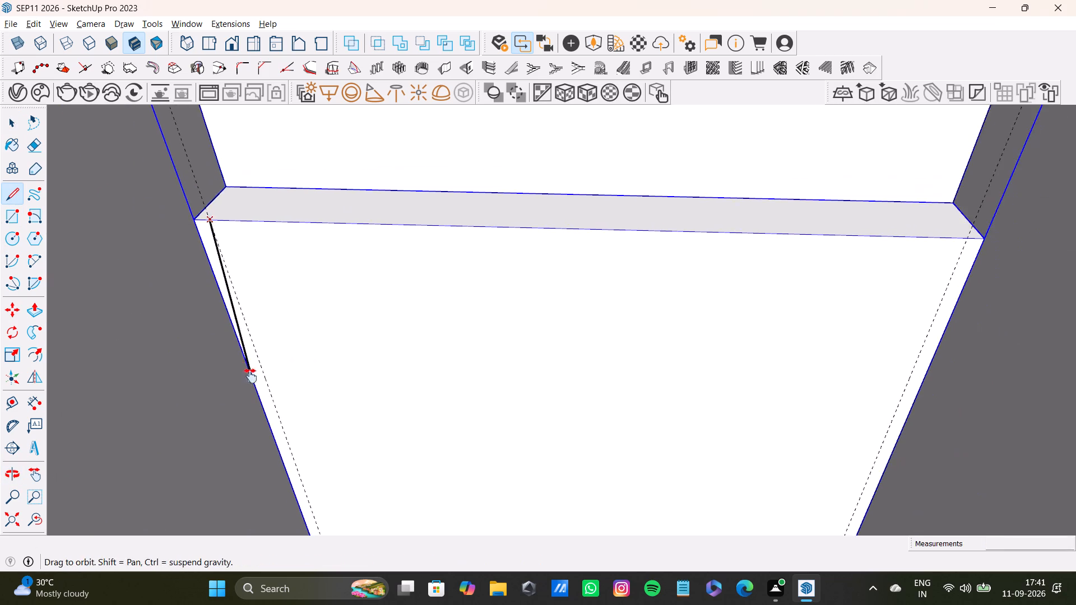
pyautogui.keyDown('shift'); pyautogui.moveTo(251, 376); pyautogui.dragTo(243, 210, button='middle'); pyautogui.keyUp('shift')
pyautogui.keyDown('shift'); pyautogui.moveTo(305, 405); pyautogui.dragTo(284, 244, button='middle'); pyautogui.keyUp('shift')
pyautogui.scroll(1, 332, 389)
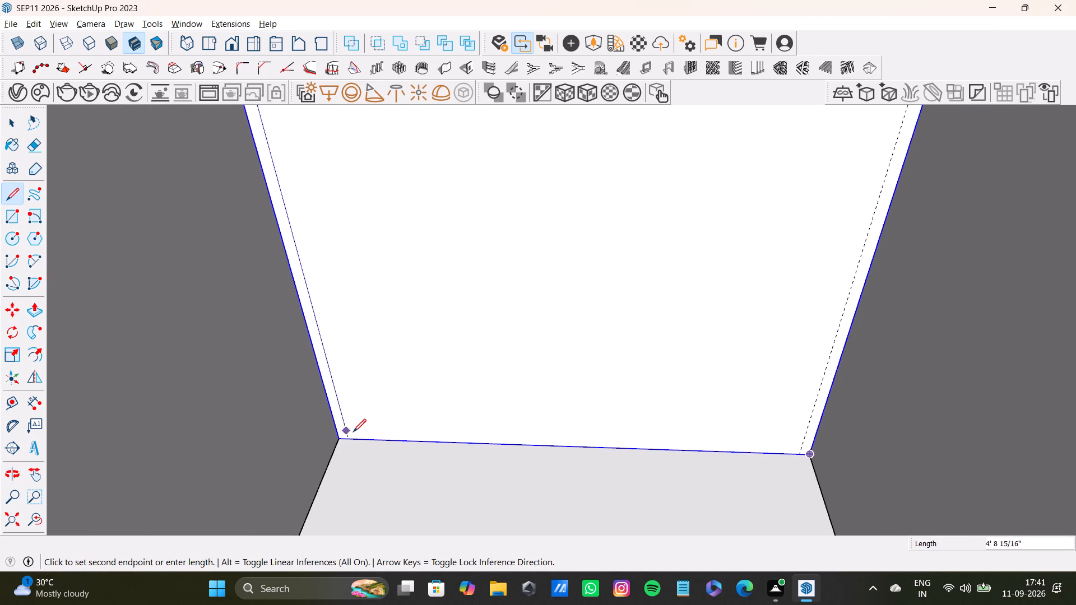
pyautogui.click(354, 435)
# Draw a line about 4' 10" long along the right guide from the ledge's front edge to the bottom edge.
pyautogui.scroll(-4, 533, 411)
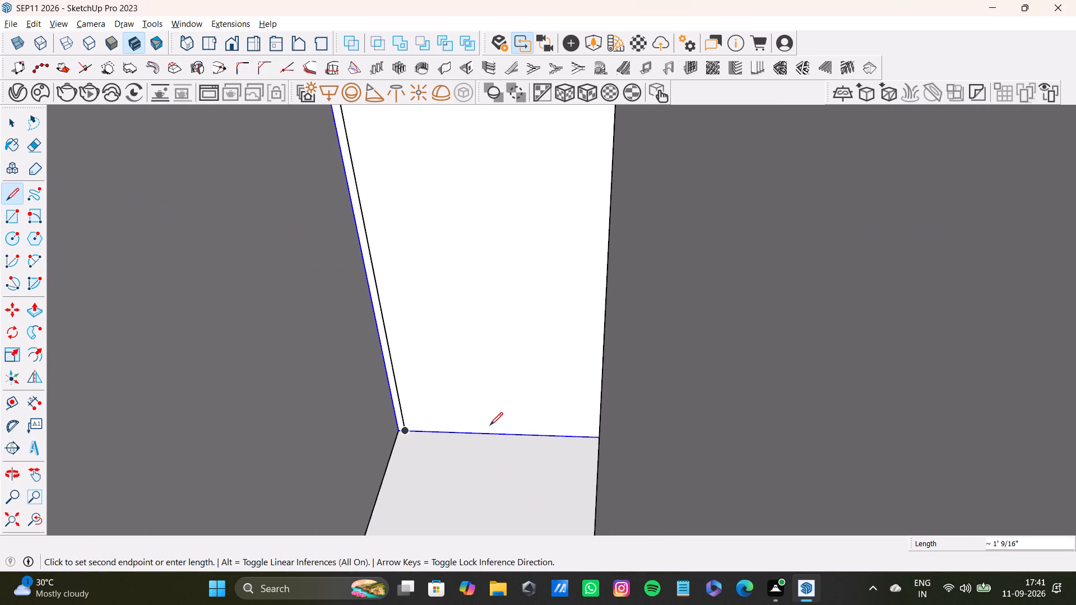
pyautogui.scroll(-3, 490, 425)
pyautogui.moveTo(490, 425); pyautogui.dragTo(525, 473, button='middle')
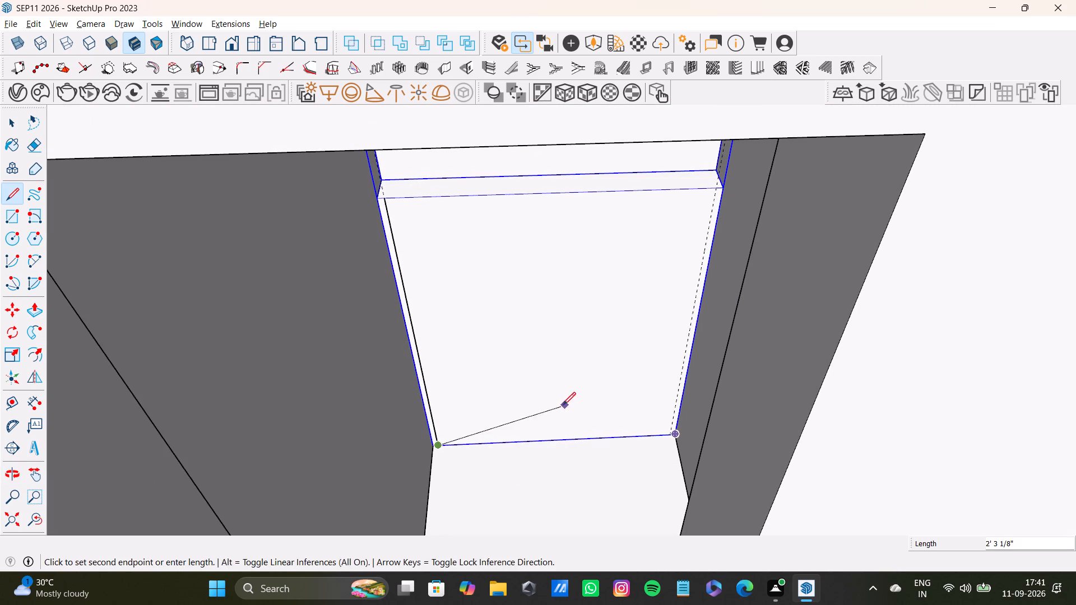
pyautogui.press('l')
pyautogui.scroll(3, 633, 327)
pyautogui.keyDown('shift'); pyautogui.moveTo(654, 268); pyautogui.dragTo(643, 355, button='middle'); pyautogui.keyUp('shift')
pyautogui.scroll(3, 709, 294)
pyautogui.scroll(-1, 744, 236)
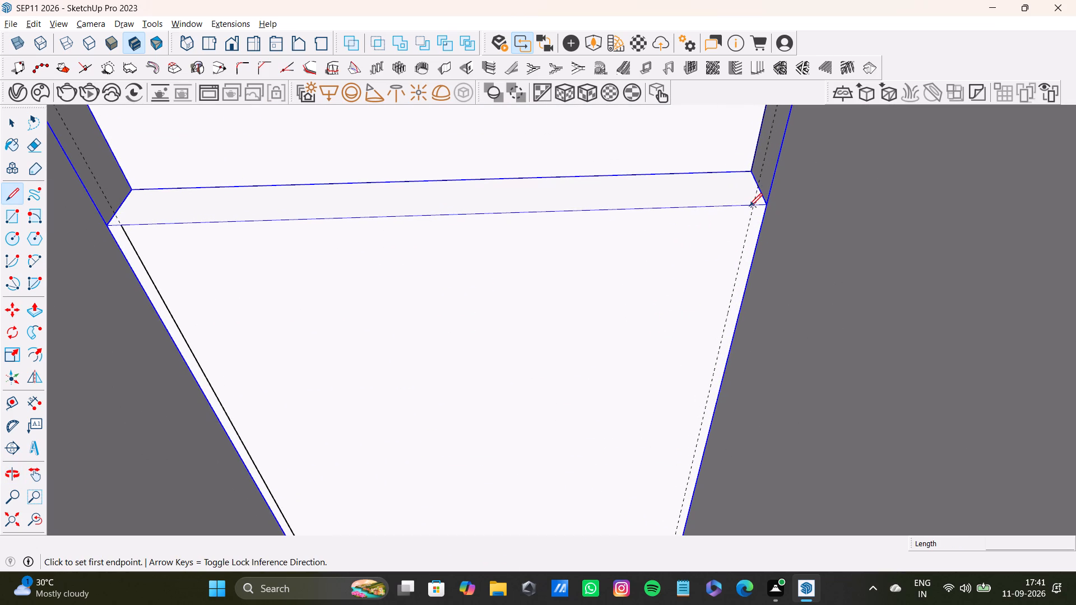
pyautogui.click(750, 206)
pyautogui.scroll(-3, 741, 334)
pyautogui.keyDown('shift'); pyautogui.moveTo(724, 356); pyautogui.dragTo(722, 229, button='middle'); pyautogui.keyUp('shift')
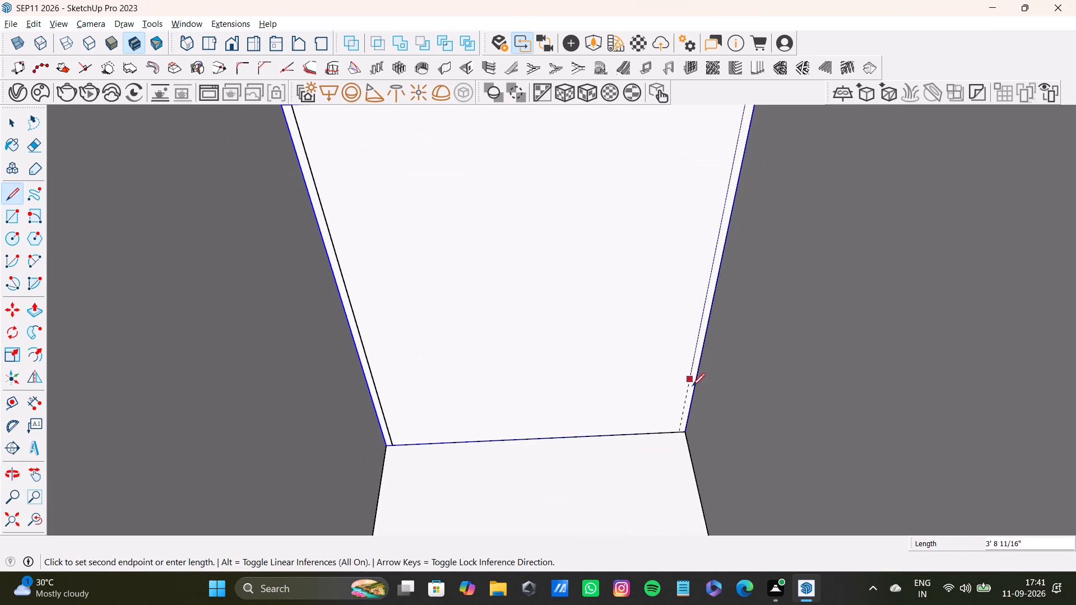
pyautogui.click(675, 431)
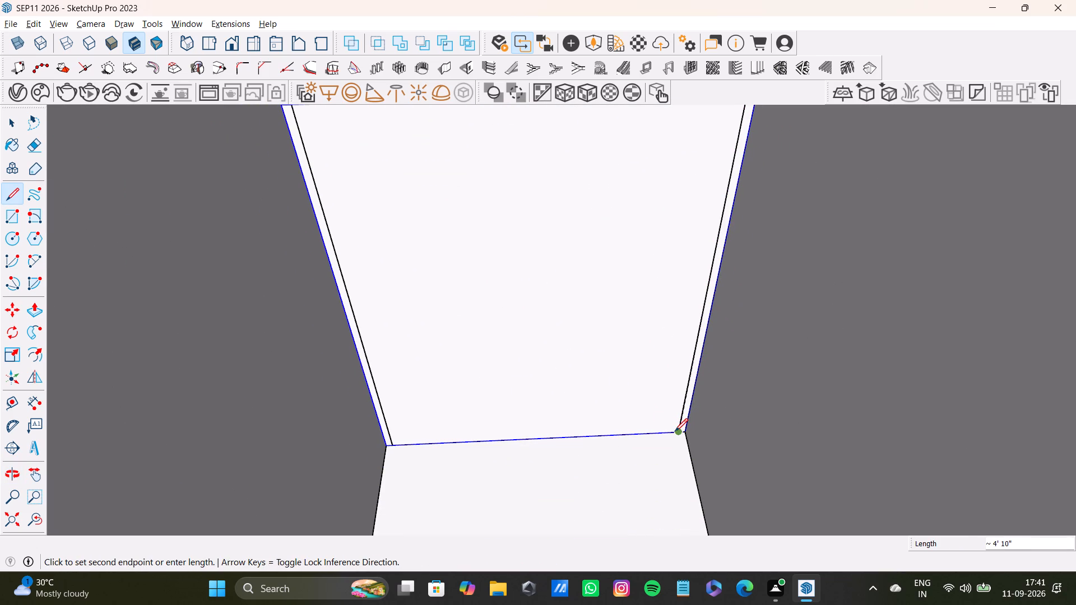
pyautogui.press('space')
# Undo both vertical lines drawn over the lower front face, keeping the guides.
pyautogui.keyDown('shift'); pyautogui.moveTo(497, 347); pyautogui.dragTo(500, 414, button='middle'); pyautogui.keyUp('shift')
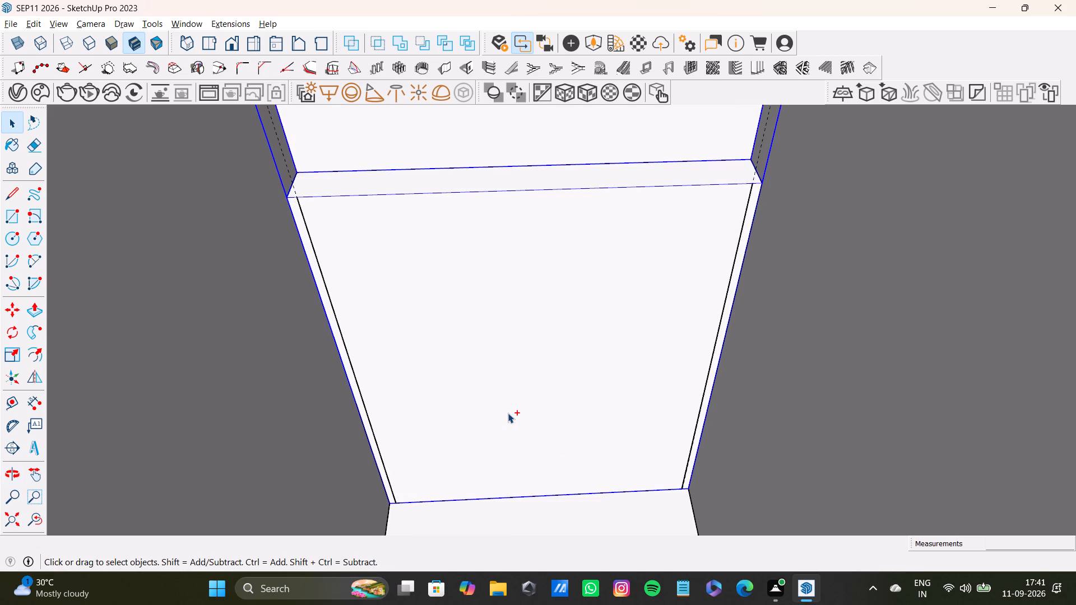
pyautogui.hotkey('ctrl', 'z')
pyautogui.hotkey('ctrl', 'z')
# Inside the lower step's group, draw a line along the left guide from the ledge's front edge to the bottom edge.
pyautogui.press('space')
pyautogui.click(361, 316)
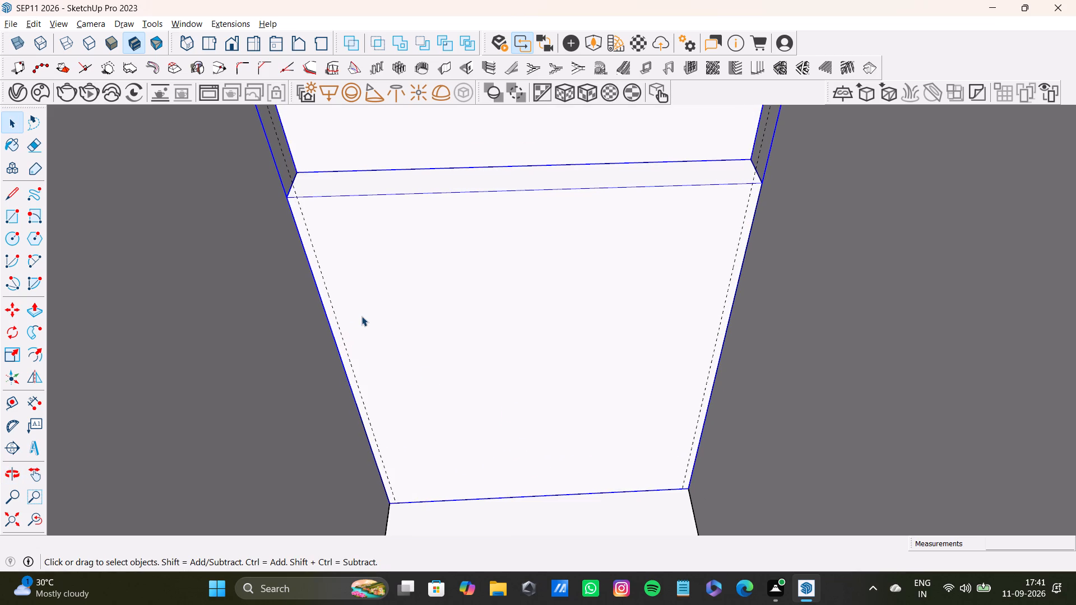
pyautogui.click(361, 316)
pyautogui.click(332, 339)
pyautogui.click(346, 342)
pyautogui.doubleClick(352, 341)
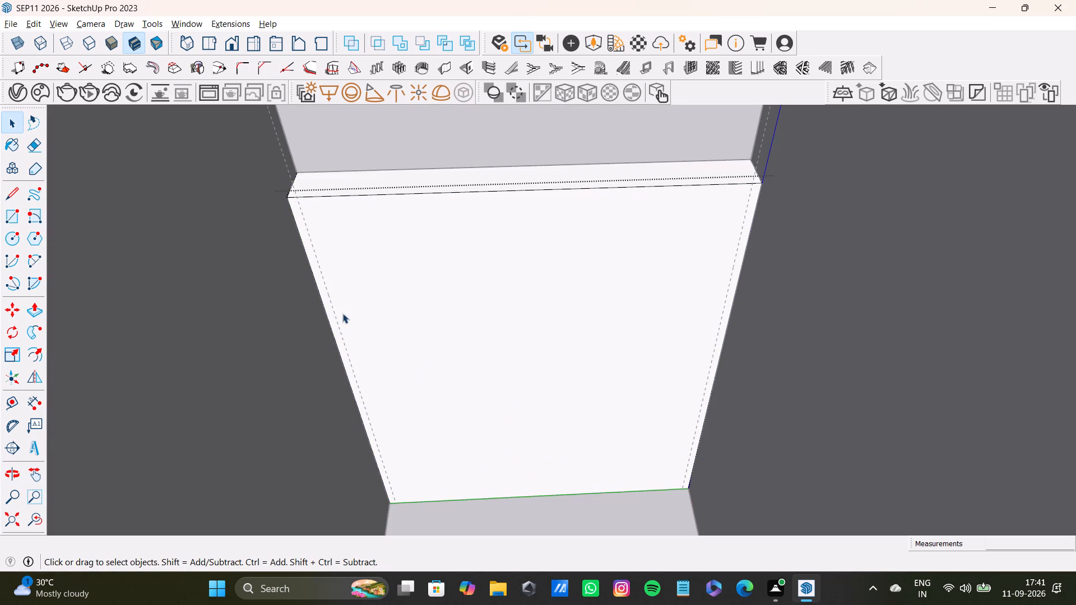
pyautogui.press('l')
pyautogui.scroll(5, 319, 243)
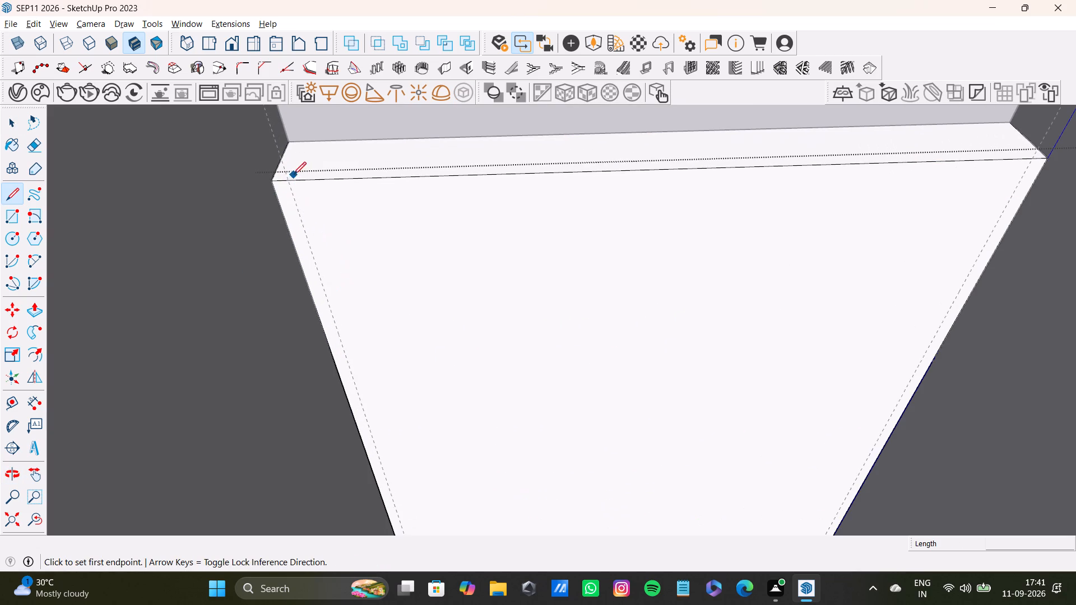
pyautogui.click(287, 182)
pyautogui.scroll(-1, 333, 361)
pyautogui.keyDown('shift'); pyautogui.moveTo(355, 375); pyautogui.dragTo(328, 177, button='middle'); pyautogui.keyUp('shift')
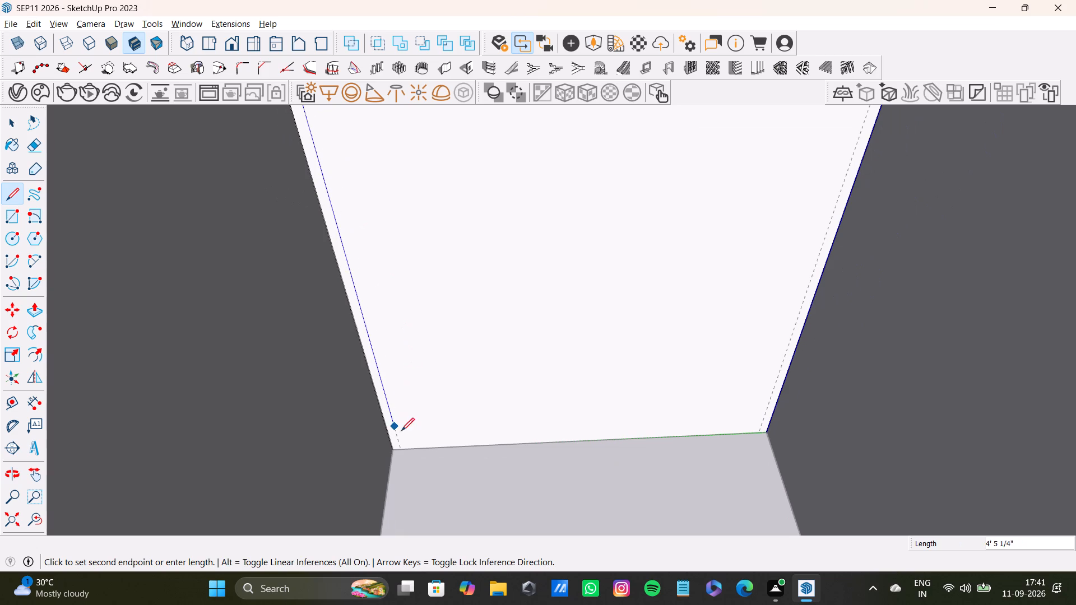
pyautogui.click(407, 447)
# Inside the same group, draw a line about 4' 10" long along the right guide from ledge edge to bottom edge.
pyautogui.scroll(-7, 438, 398)
pyautogui.keyDown('shift'); pyautogui.moveTo(498, 351); pyautogui.dragTo(477, 452, button='middle'); pyautogui.keyUp('shift')
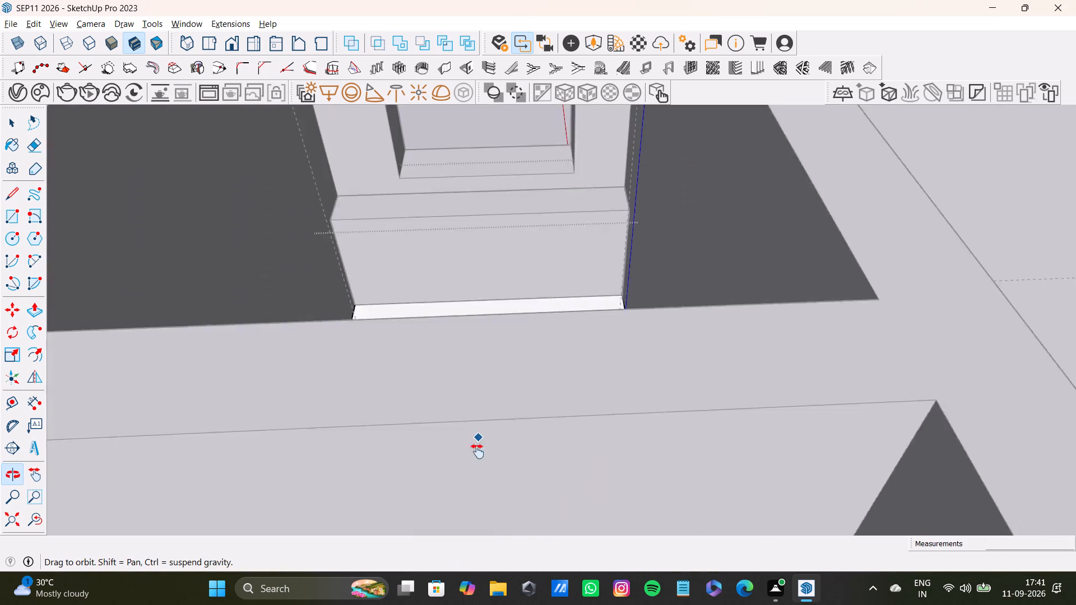
pyautogui.keyDown('shift'); pyautogui.moveTo(477, 452); pyautogui.dragTo(489, 512, button='middle'); pyautogui.keyUp('shift')
pyautogui.scroll(16, 577, 472)
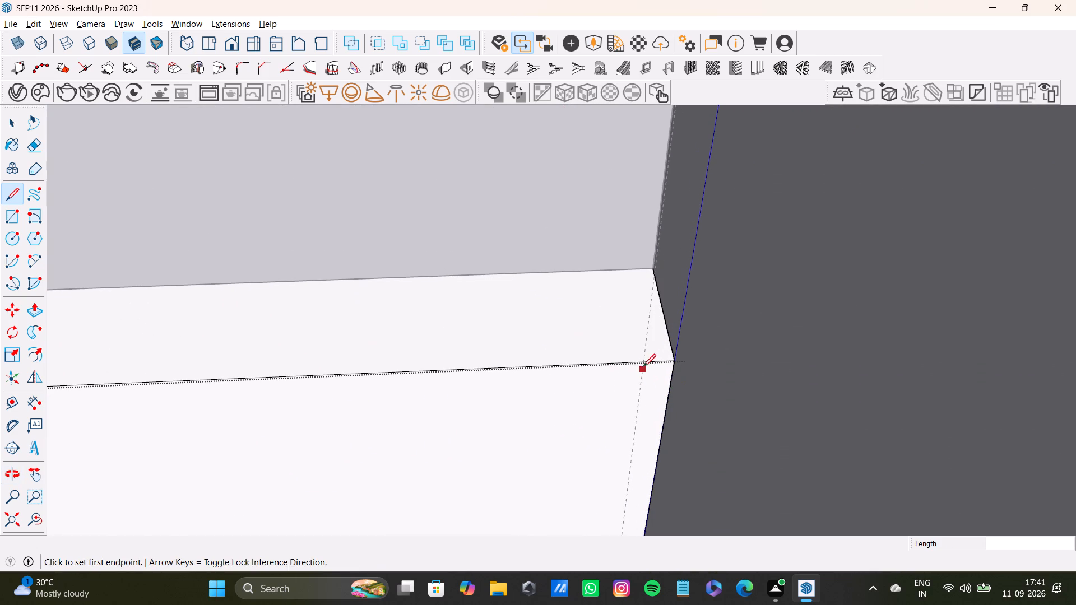
pyautogui.click(645, 362)
pyautogui.moveTo(633, 465); pyautogui.dragTo(594, 187, button='middle')
pyautogui.scroll(-1, 607, 320)
pyautogui.keyDown('shift'); pyautogui.moveTo(598, 353); pyautogui.dragTo(564, 185, button='middle'); pyautogui.keyUp('shift')
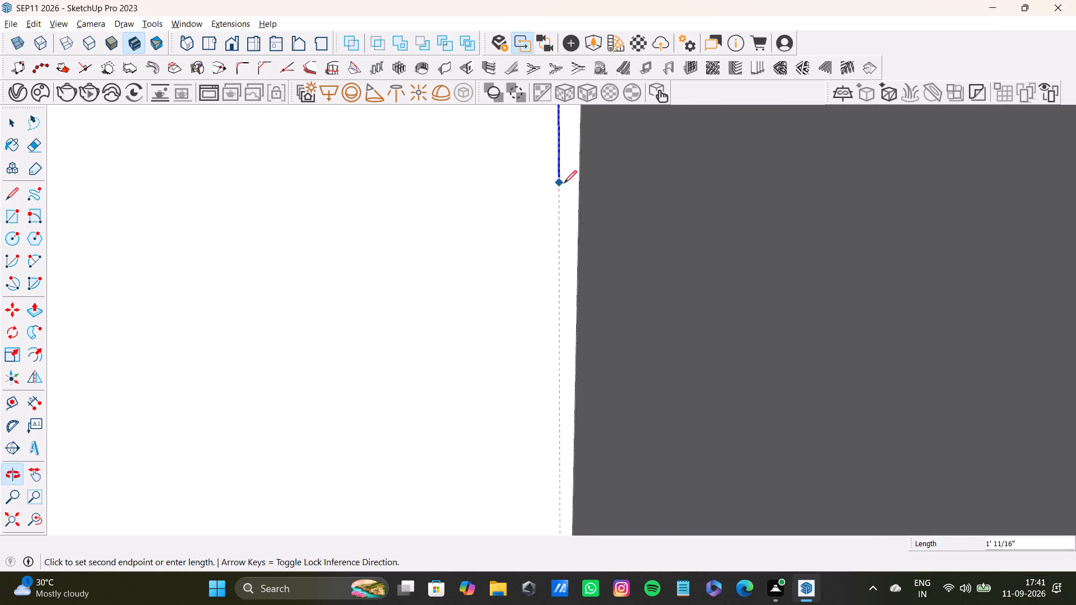
pyautogui.moveTo(548, 438); pyautogui.dragTo(554, 234, button='middle')
pyautogui.scroll(2, 579, 357)
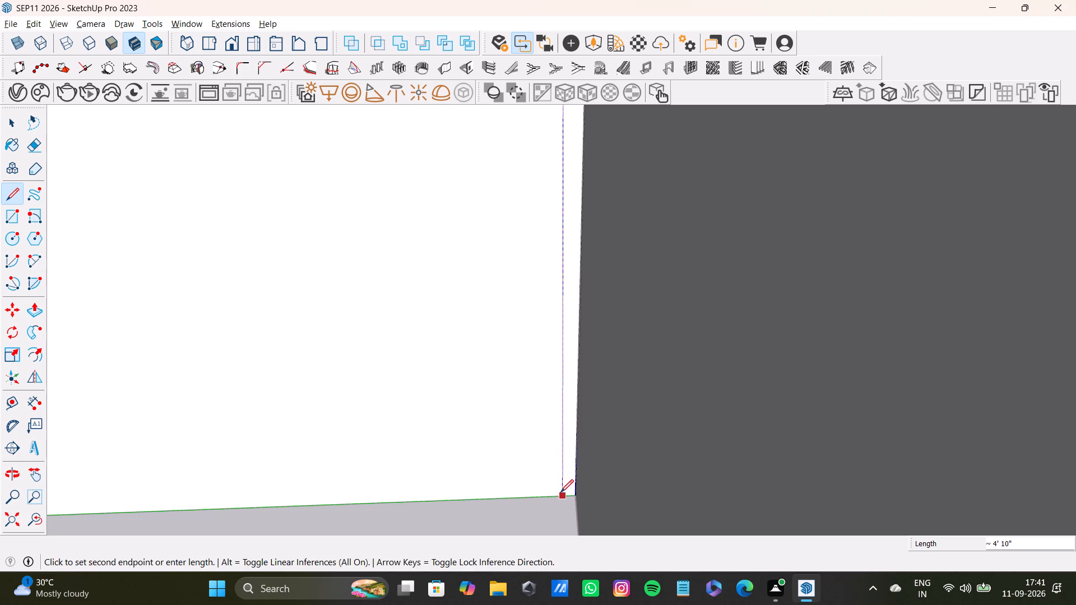
pyautogui.click(561, 497)
pyautogui.press('space')
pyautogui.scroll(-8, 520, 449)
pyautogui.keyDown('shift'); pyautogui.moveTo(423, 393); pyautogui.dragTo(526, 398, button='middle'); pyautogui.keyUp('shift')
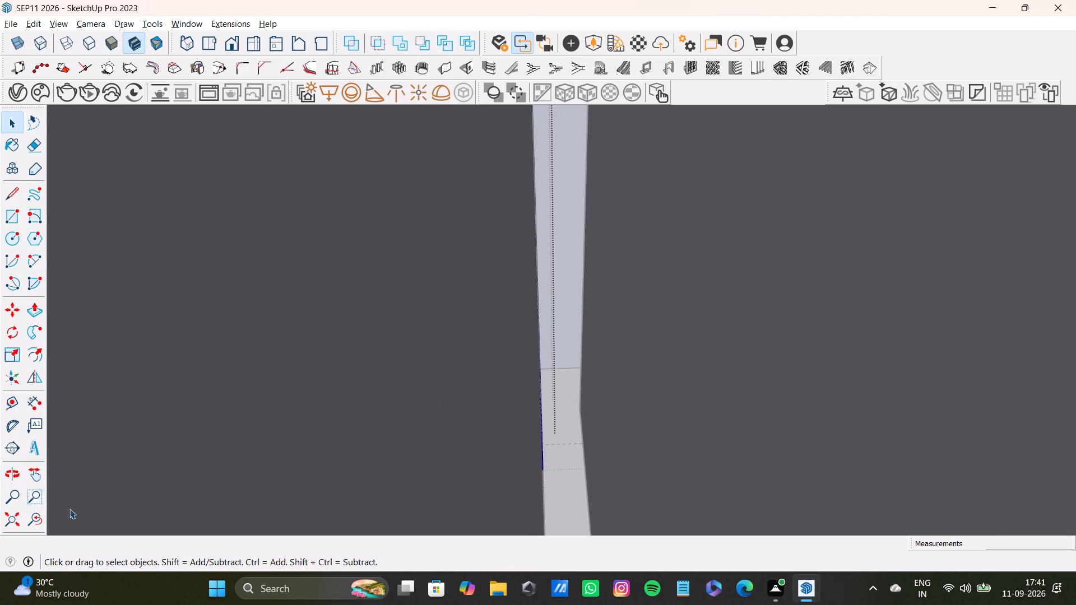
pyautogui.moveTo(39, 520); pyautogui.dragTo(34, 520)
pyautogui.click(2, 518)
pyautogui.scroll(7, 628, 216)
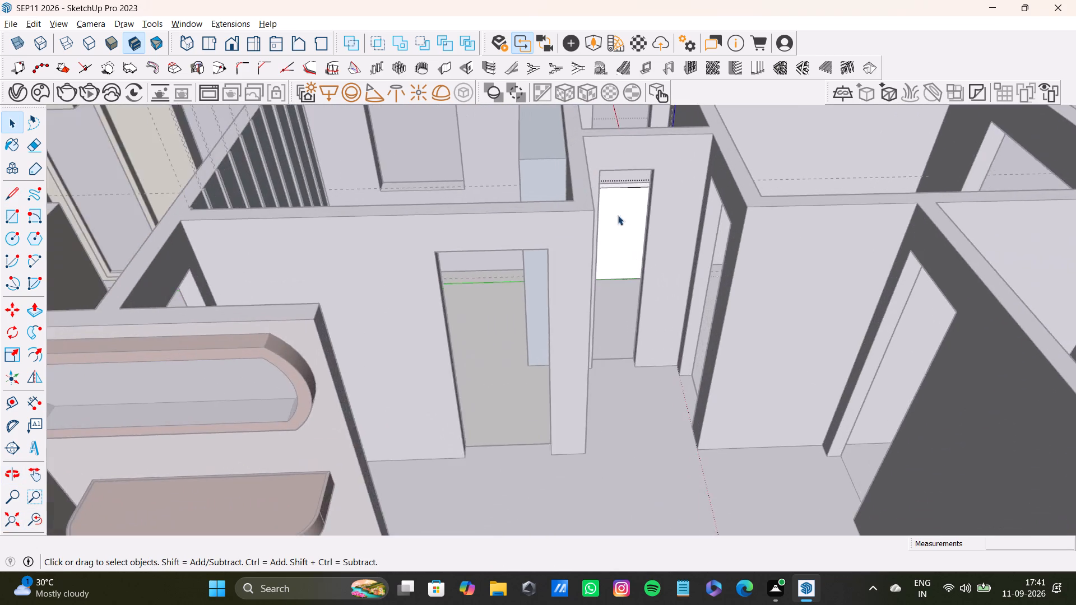
# Push the narrow vertical strip along the left edge of the lower step's front face slightly inward.
pyautogui.keyDown('shift'); pyautogui.moveTo(634, 197); pyautogui.dragTo(432, 467, button='middle'); pyautogui.keyUp('shift')
pyautogui.scroll(8, 398, 454)
pyautogui.keyDown('shift'); pyautogui.moveTo(379, 481); pyautogui.dragTo(378, 375, button='middle'); pyautogui.keyUp('shift')
pyautogui.scroll(5, 330, 367)
pyautogui.moveTo(368, 342); pyautogui.dragTo(395, 430, button='middle')
pyautogui.scroll(4, 383, 418)
pyautogui.keyDown('shift'); pyautogui.moveTo(331, 422); pyautogui.dragTo(317, 349, button='middle'); pyautogui.keyUp('shift')
pyautogui.scroll(7, 319, 336)
pyautogui.click(342, 347)
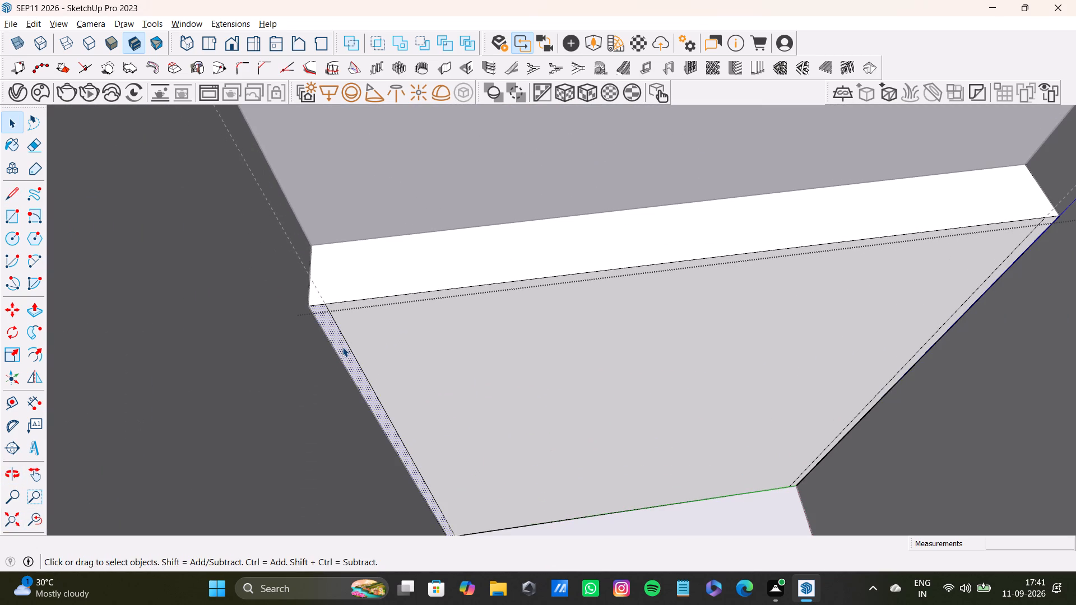
pyautogui.press('p')
pyautogui.moveTo(342, 347); pyautogui.dragTo(336, 329)
pyautogui.moveTo(317, 319); pyautogui.dragTo(318, 310)
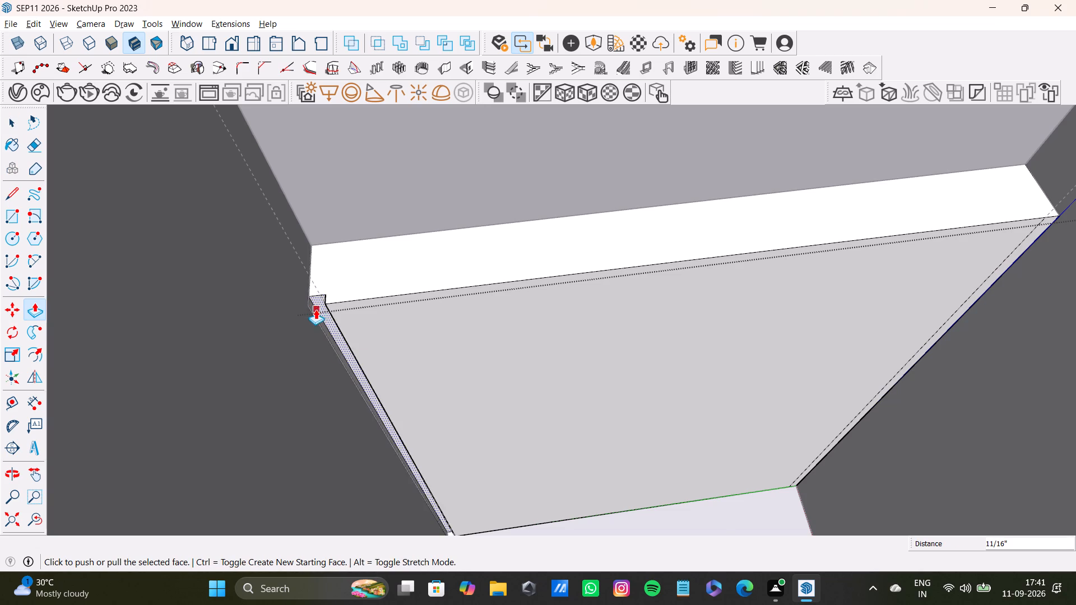
pyautogui.scroll(6, 313, 309)
pyautogui.moveTo(321, 299); pyautogui.dragTo(326, 309)
# Push the matching vertical strip along the front face's right edge inward about 1/4".
pyautogui.scroll(-8, 324, 309)
pyautogui.keyDown('shift'); pyautogui.moveTo(423, 328); pyautogui.dragTo(199, 357, button='middle'); pyautogui.keyUp('shift')
pyautogui.scroll(6, 787, 326)
pyautogui.press('space')
pyautogui.click(730, 268)
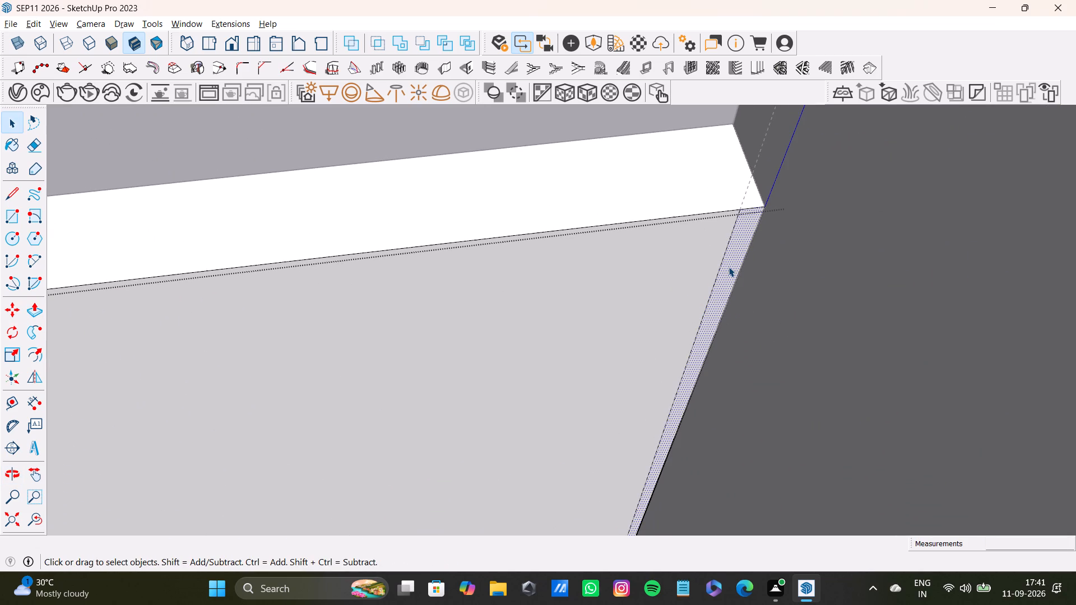
pyautogui.press('p')
pyautogui.click(729, 267)
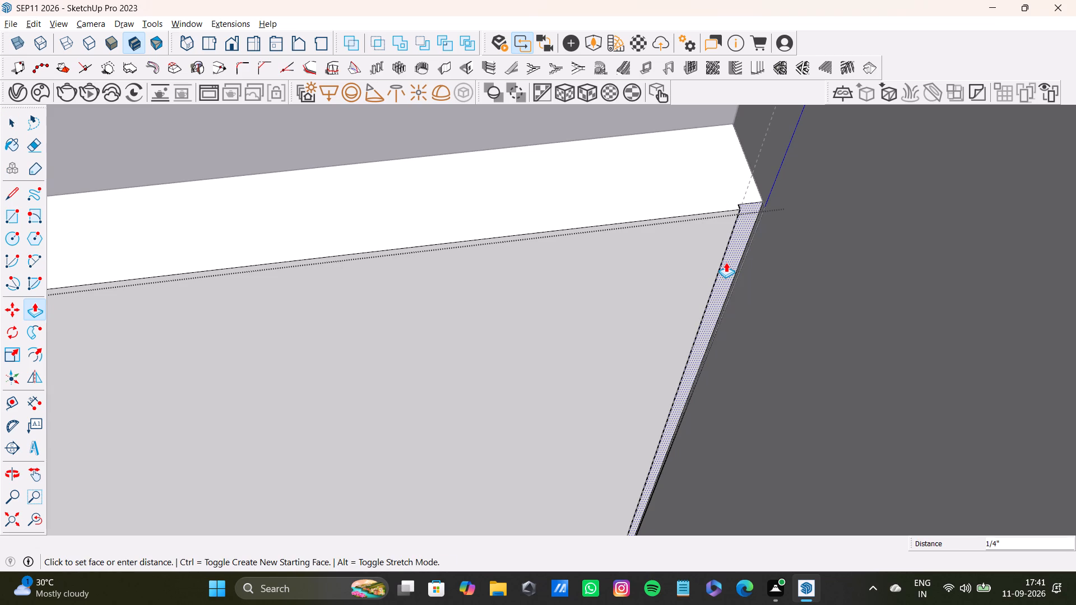
pyautogui.press('space')
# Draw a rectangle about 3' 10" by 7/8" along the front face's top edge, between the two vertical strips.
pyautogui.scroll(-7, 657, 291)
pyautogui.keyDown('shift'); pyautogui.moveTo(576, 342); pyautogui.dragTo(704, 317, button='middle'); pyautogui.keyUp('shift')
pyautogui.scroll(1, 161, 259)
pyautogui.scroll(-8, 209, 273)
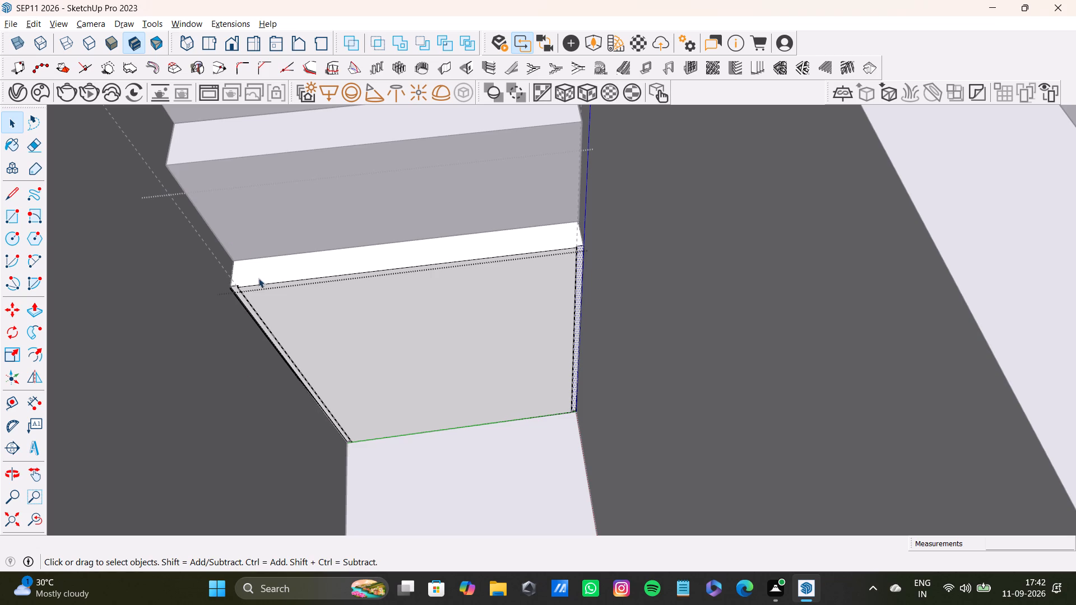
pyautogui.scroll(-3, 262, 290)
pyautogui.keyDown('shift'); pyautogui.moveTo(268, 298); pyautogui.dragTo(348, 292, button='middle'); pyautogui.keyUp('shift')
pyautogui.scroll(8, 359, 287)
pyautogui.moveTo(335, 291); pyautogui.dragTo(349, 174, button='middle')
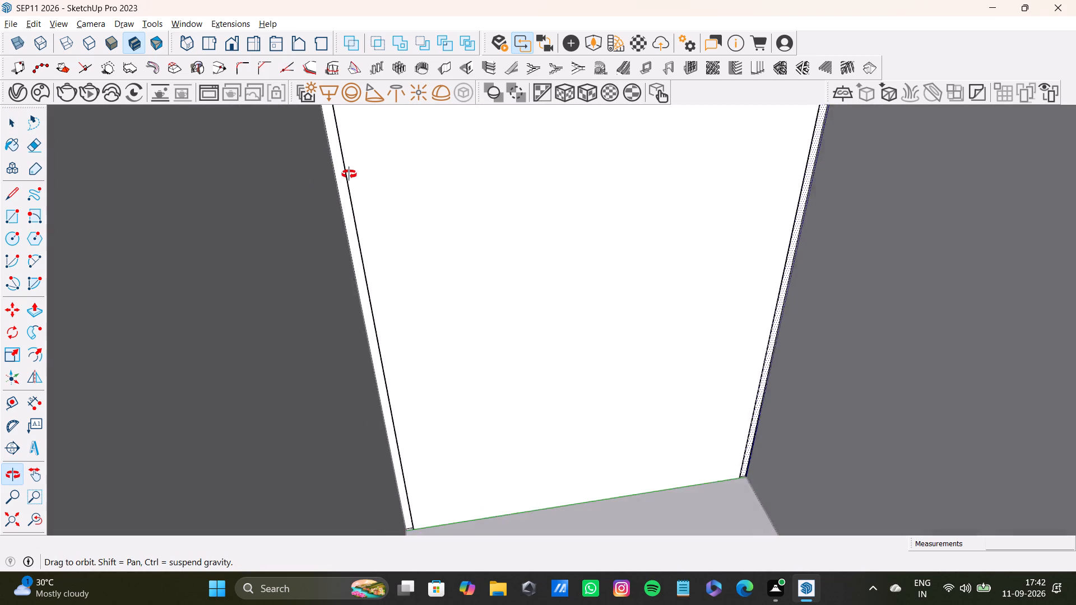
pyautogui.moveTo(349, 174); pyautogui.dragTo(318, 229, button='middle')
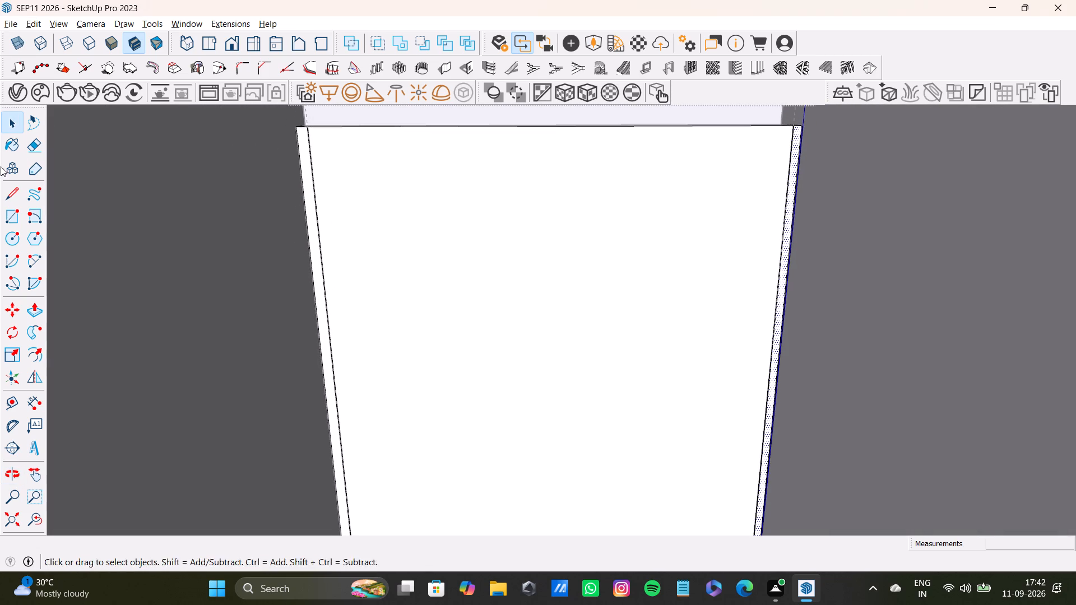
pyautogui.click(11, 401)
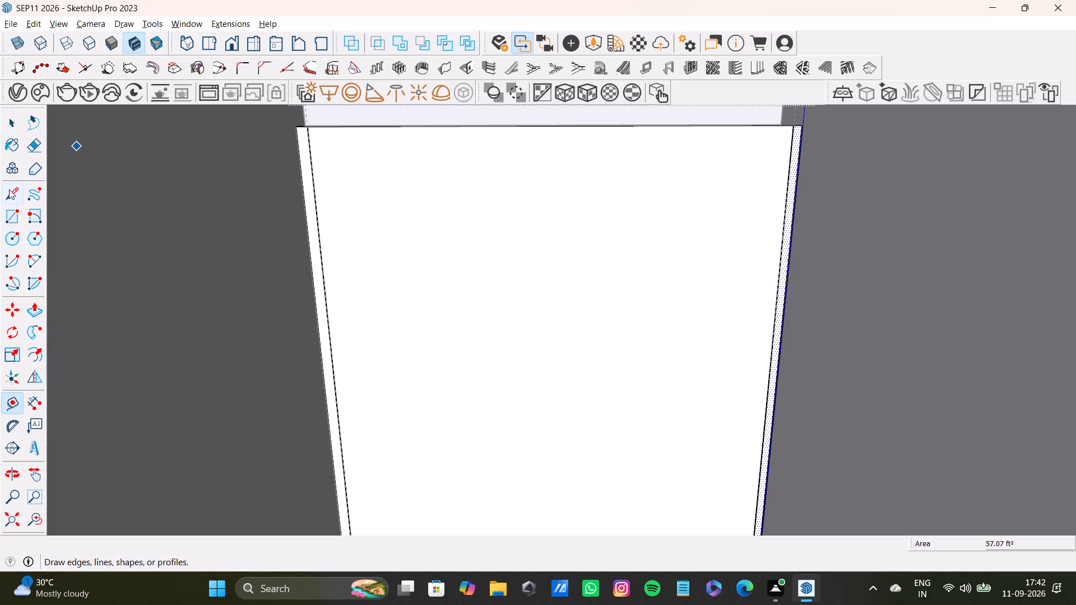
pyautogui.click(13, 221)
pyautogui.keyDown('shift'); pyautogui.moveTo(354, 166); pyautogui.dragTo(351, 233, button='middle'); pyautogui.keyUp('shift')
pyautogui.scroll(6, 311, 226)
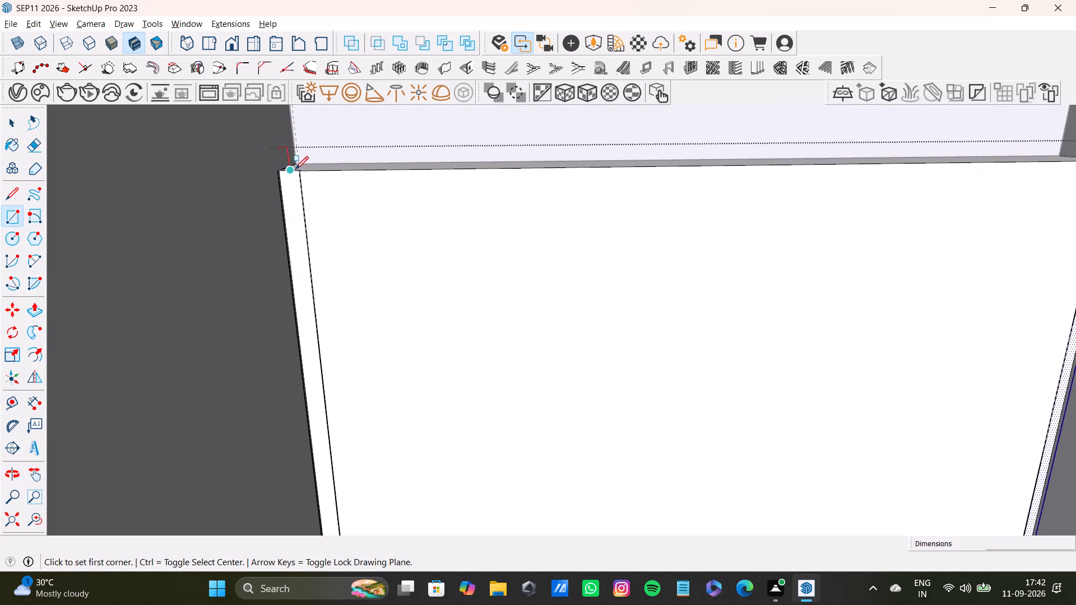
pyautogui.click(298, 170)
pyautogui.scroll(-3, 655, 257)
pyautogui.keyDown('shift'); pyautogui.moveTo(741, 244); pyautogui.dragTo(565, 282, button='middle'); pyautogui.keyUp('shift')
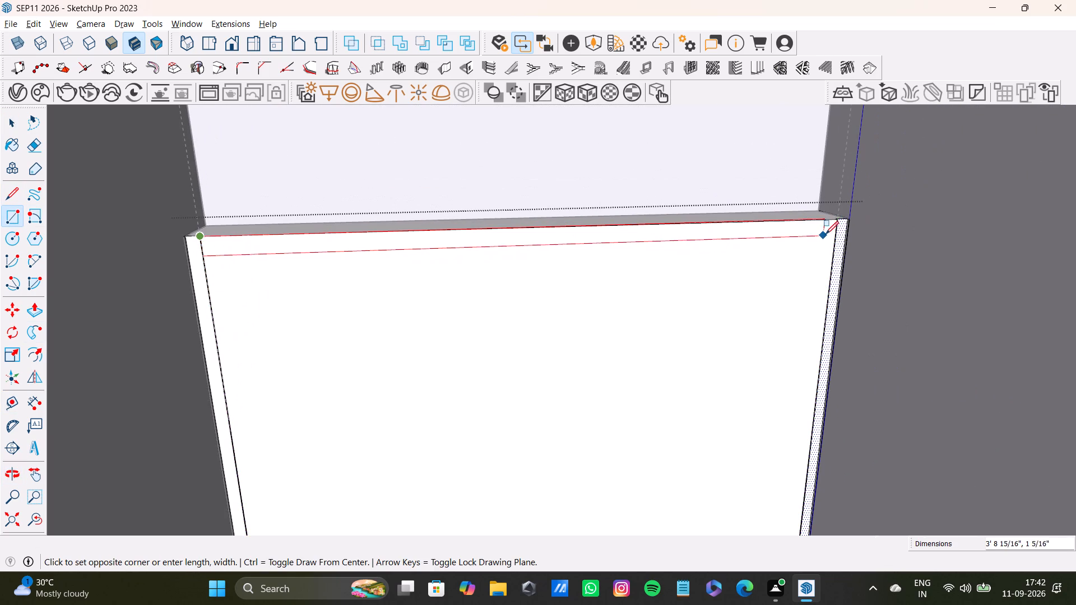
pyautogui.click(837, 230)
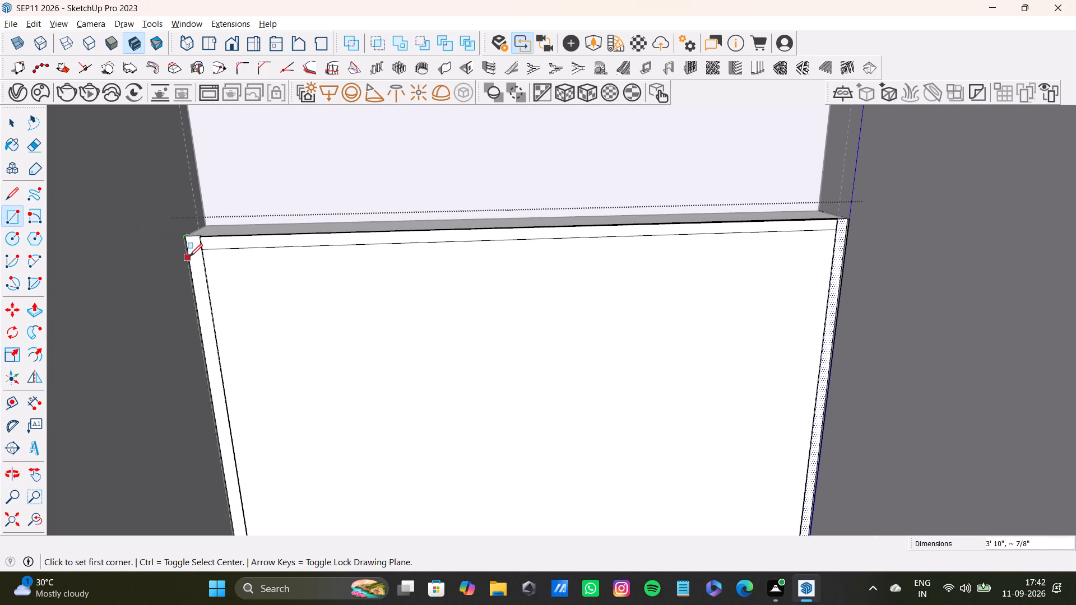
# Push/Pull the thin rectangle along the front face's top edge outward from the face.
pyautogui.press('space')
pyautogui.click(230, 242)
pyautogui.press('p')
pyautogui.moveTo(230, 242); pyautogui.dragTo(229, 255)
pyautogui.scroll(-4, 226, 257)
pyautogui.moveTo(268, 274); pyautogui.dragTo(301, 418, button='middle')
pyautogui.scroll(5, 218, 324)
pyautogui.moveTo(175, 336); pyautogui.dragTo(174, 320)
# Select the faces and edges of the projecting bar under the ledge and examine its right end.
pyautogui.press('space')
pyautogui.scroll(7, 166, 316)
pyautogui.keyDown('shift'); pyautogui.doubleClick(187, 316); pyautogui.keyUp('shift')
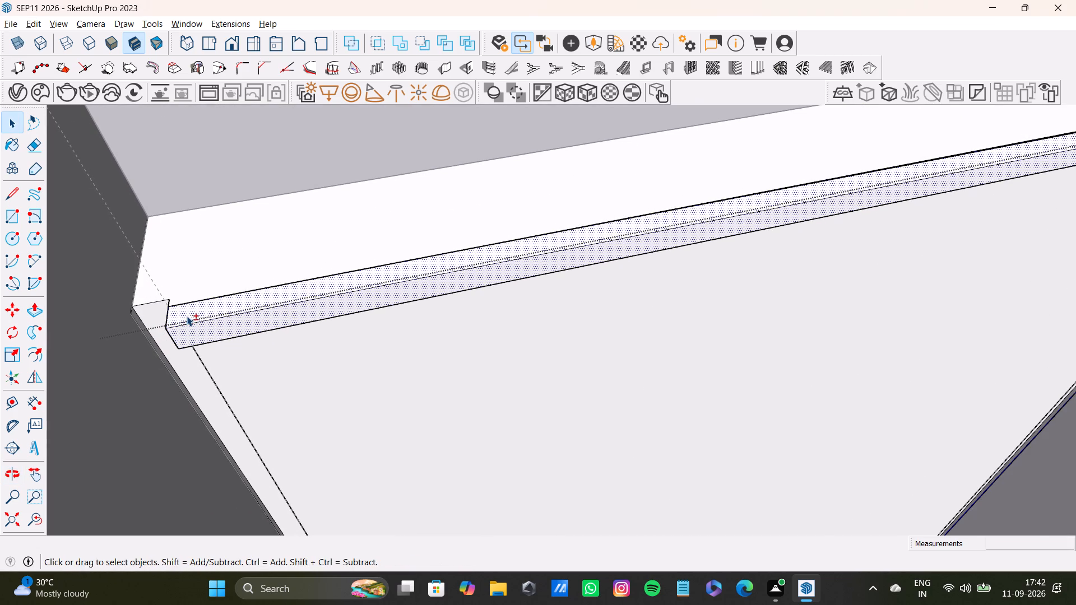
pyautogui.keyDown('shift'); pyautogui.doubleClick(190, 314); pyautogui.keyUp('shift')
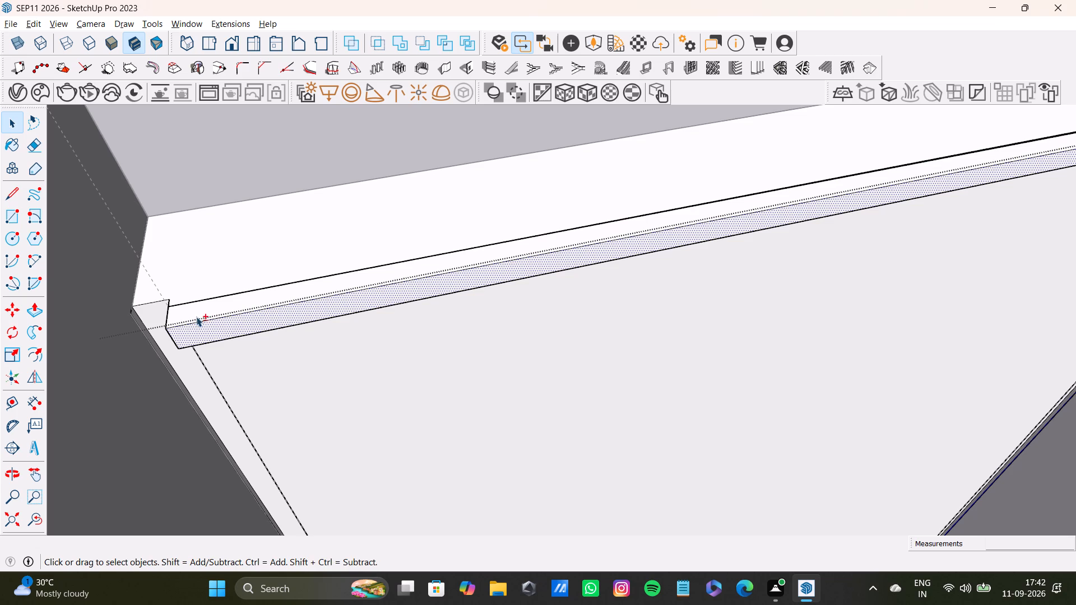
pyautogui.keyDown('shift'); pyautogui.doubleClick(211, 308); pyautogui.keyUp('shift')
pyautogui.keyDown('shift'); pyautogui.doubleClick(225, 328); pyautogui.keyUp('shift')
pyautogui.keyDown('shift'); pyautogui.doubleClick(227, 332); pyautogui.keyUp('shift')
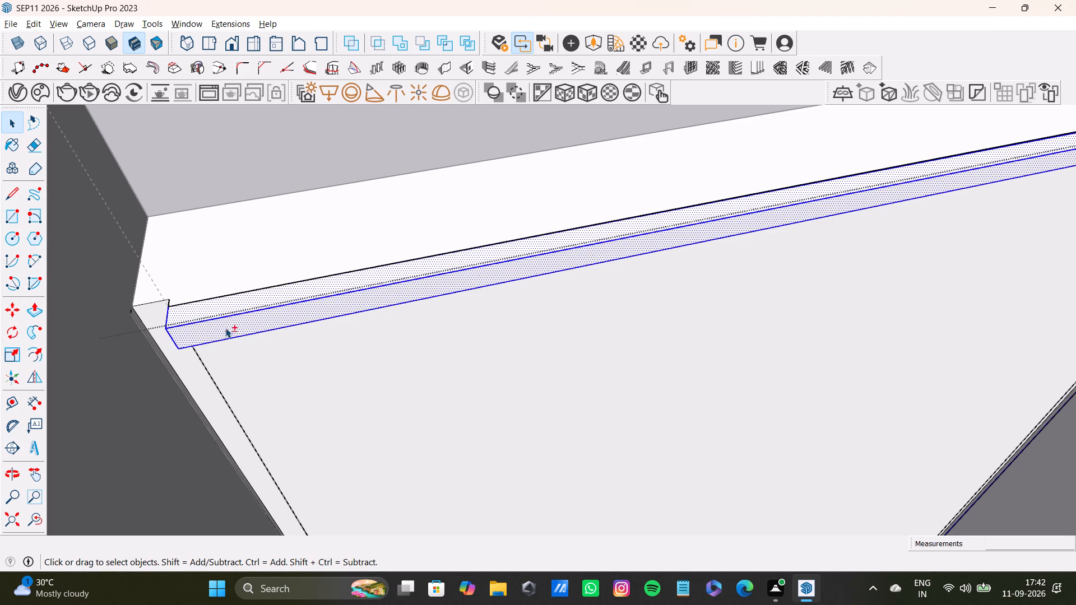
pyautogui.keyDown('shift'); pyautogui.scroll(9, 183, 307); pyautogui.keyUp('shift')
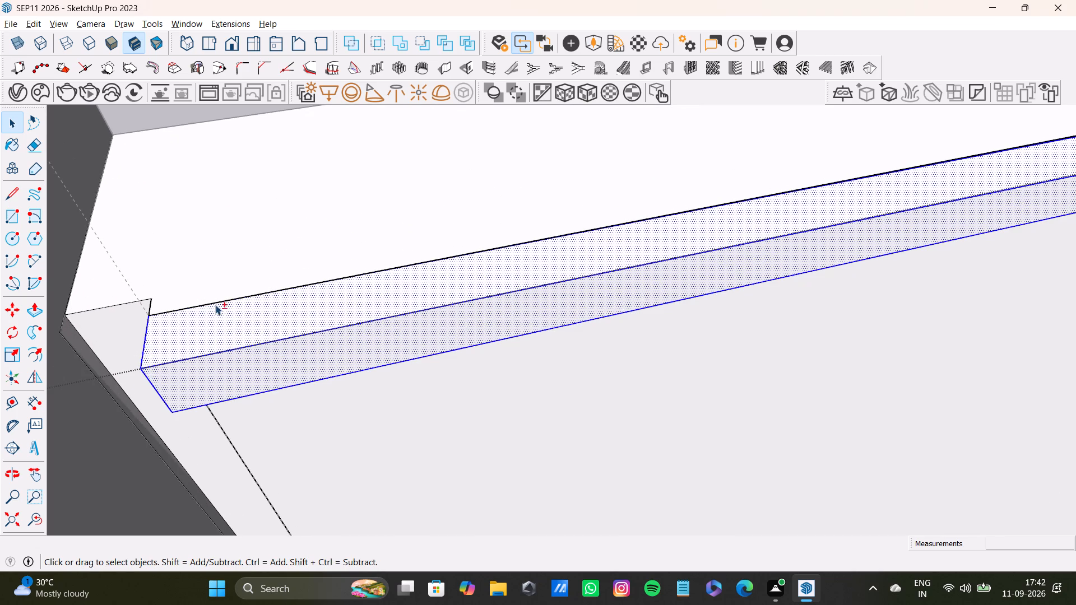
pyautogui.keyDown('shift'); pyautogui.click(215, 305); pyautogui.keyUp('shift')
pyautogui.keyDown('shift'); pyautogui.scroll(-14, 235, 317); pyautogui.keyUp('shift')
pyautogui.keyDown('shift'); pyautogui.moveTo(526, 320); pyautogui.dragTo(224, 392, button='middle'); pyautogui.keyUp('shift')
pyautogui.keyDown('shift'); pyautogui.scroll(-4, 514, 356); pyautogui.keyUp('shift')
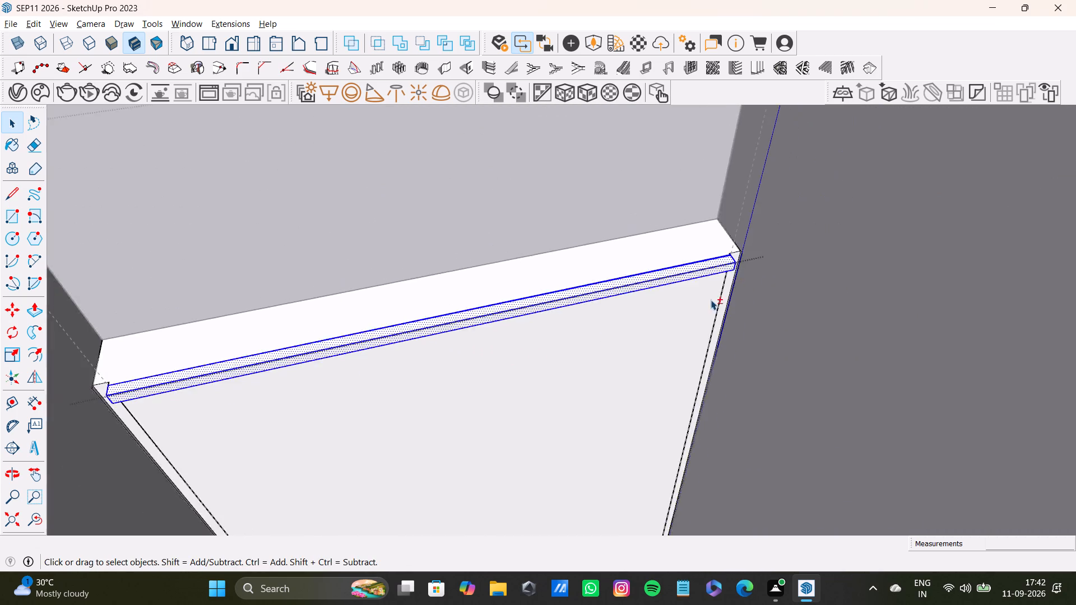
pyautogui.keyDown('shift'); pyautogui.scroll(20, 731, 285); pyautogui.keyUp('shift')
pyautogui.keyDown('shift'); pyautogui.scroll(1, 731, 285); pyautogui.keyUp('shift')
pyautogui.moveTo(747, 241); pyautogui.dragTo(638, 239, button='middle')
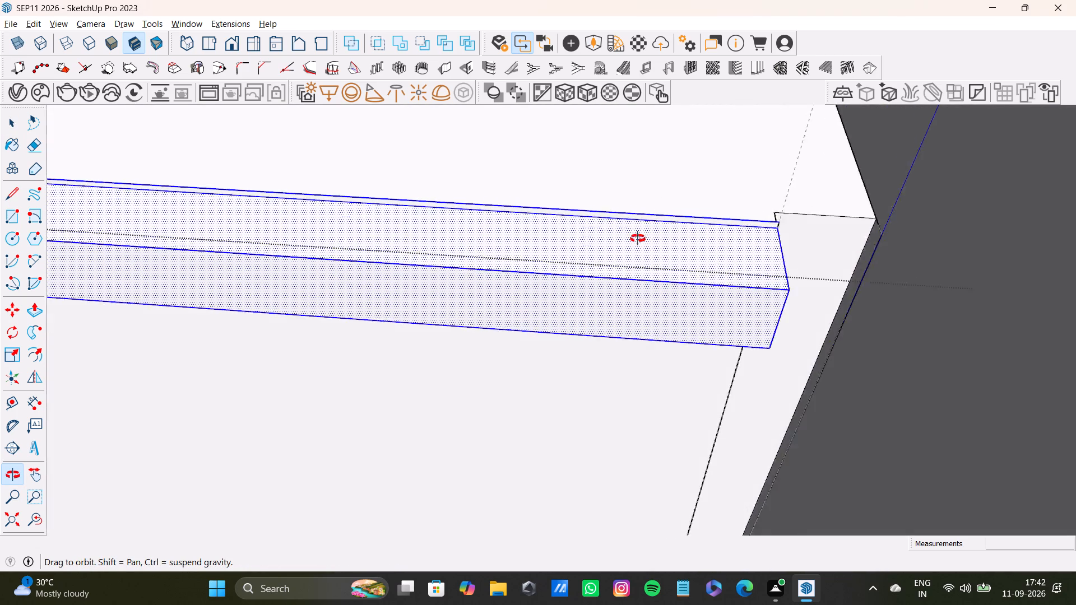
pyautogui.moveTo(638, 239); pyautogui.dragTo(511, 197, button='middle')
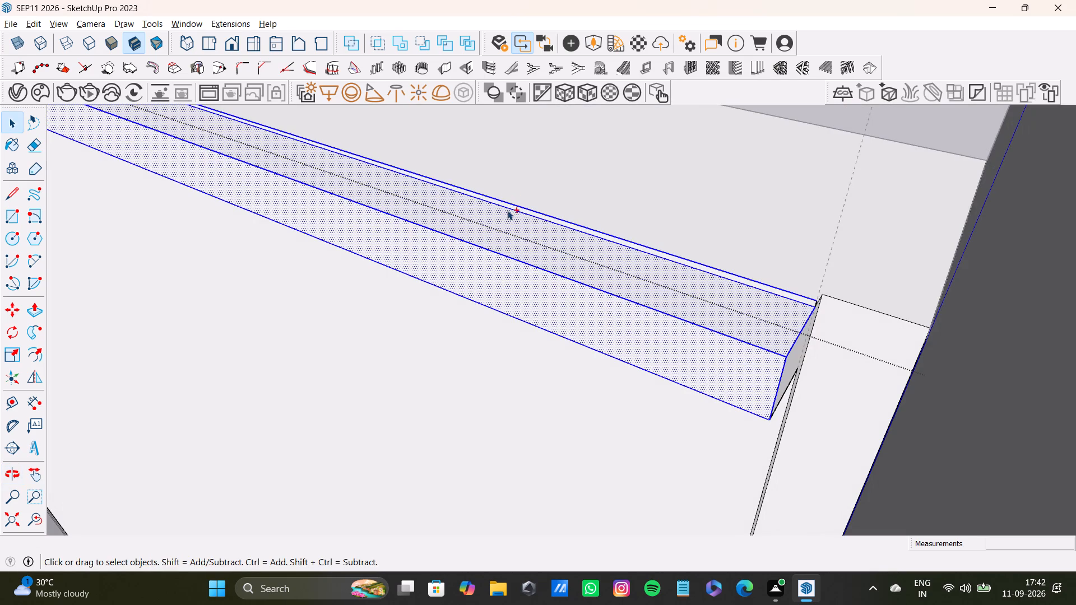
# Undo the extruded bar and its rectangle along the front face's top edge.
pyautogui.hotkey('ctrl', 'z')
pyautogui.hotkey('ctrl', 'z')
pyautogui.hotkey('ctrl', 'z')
# Reopen the lower step's group in the small room and select its large front face between the vertical strips.
pyautogui.scroll(-4, 609, 328)
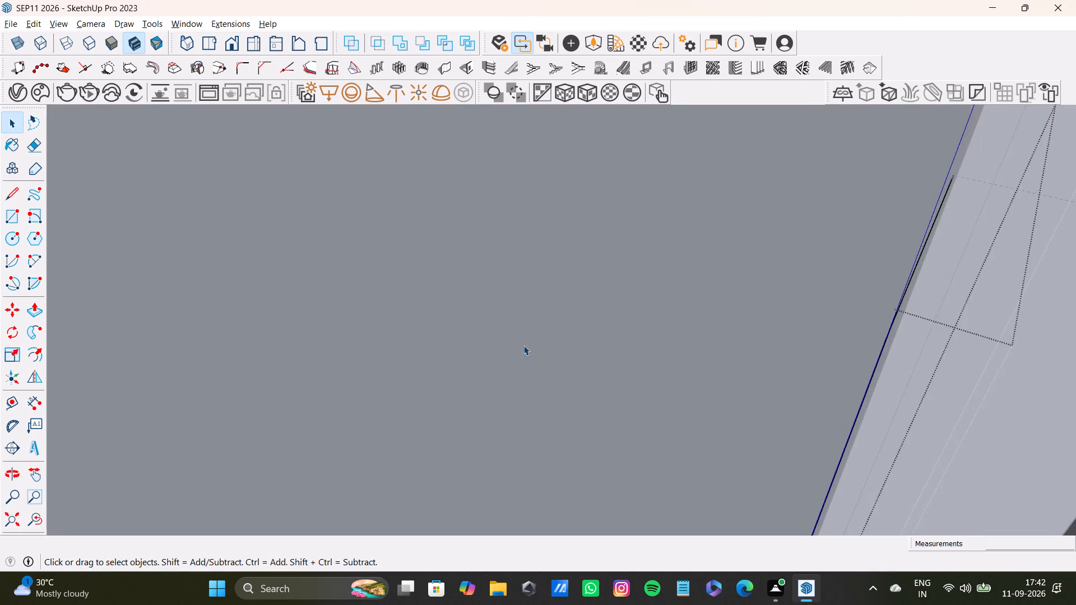
pyautogui.moveTo(523, 345); pyautogui.dragTo(531, 342, button='middle')
pyautogui.click(33, 522)
pyautogui.click(17, 520)
pyautogui.moveTo(323, 422); pyautogui.dragTo(486, 419, button='middle')
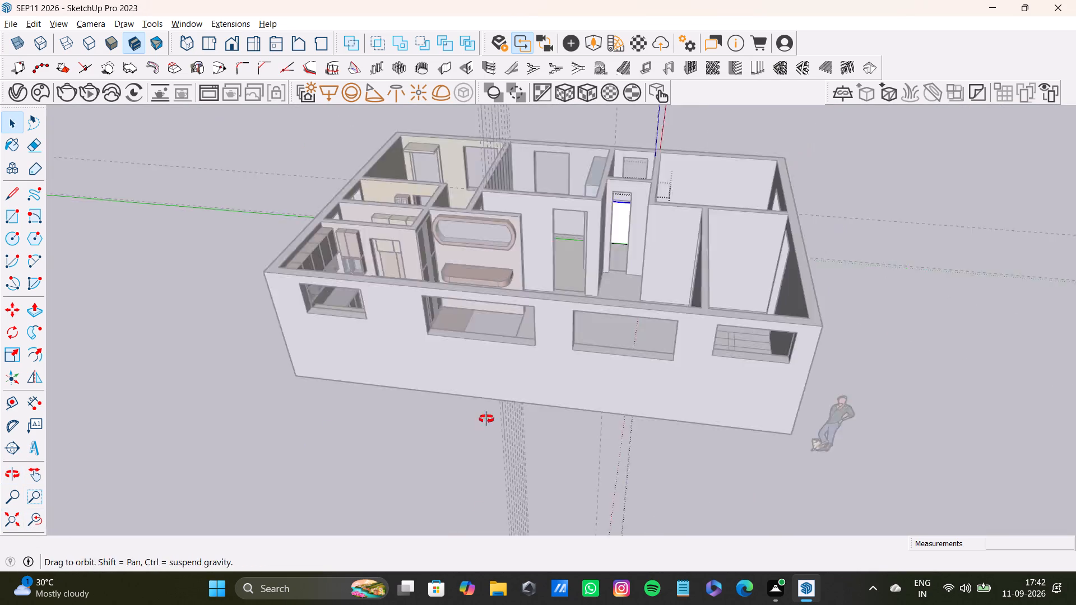
pyautogui.moveTo(486, 419); pyautogui.dragTo(554, 429, button='middle')
pyautogui.scroll(3, 535, 311)
pyautogui.keyDown('shift'); pyautogui.moveTo(553, 253); pyautogui.dragTo(419, 540, button='middle'); pyautogui.keyUp('shift')
pyautogui.scroll(14, 448, 443)
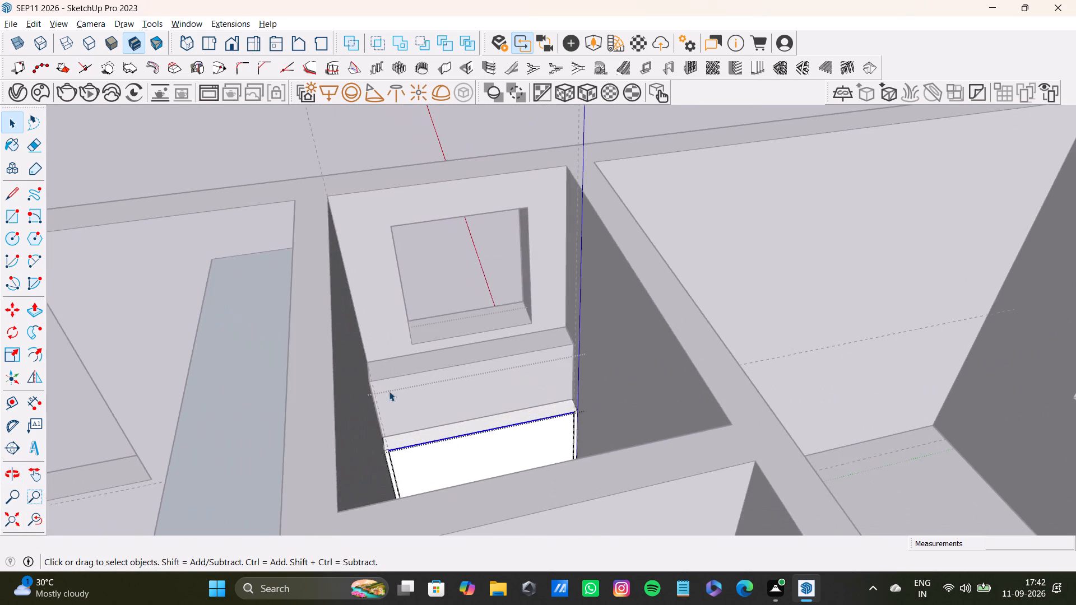
pyautogui.scroll(-4, 387, 387)
pyautogui.click(369, 164)
pyautogui.scroll(9, 398, 345)
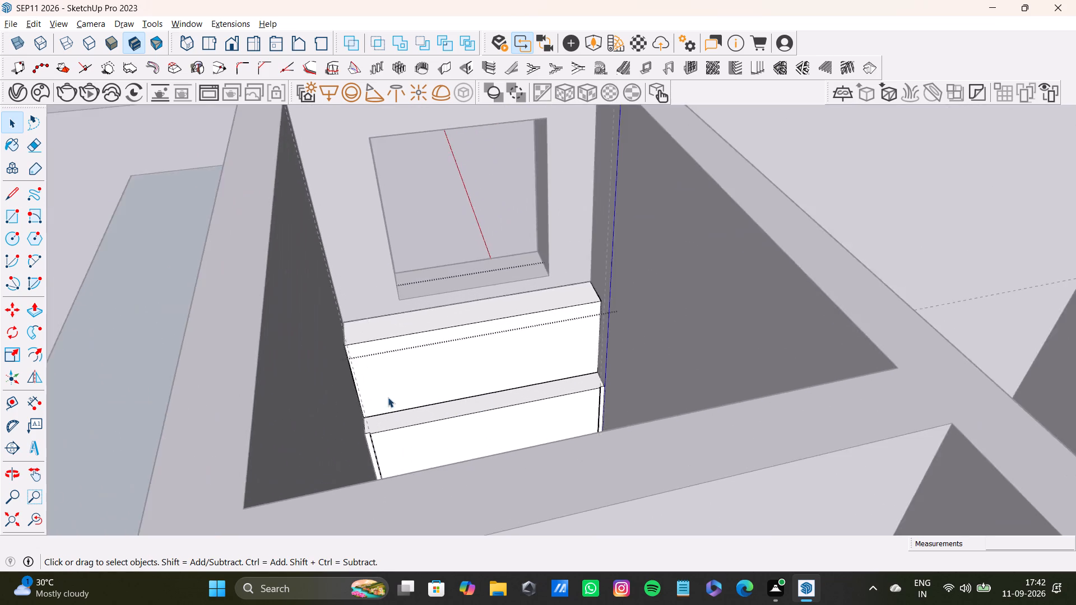
pyautogui.scroll(6, 388, 397)
pyautogui.moveTo(381, 435); pyautogui.dragTo(327, 459, button='middle')
pyautogui.tripleClick(526, 490)
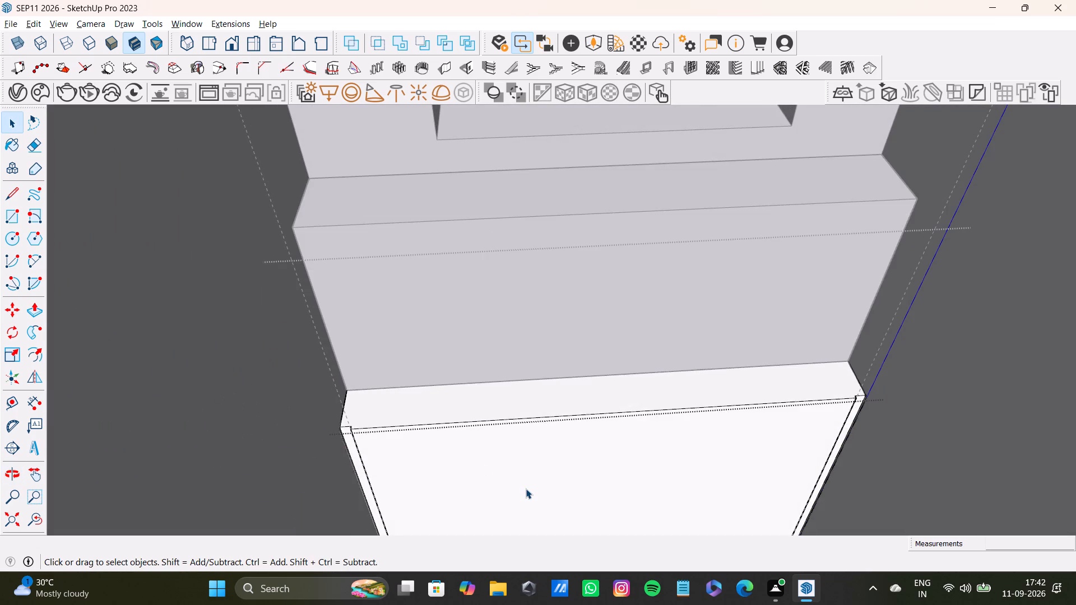
pyautogui.click(499, 443)
# Place two horizontal guides on the front face: 7/16" below its top edge and 5/8" below the first guide.
pyautogui.click(11, 216)
pyautogui.scroll(3, 401, 414)
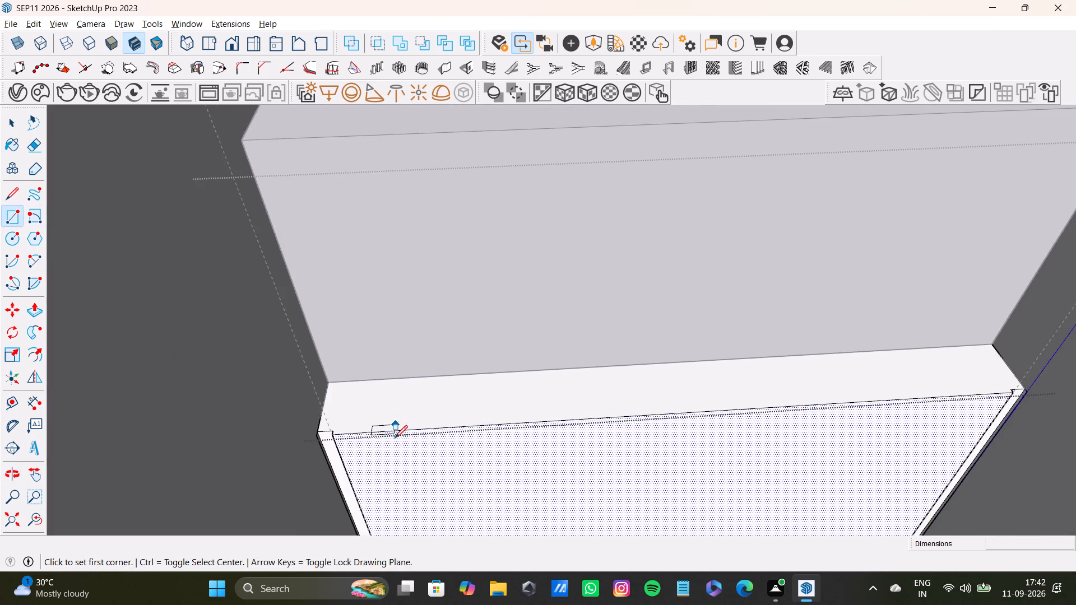
pyautogui.moveTo(395, 448); pyautogui.dragTo(376, 250, button='middle')
pyautogui.scroll(1, 392, 439)
pyautogui.press('space')
pyautogui.moveTo(13, 401); pyautogui.dragTo(16, 399)
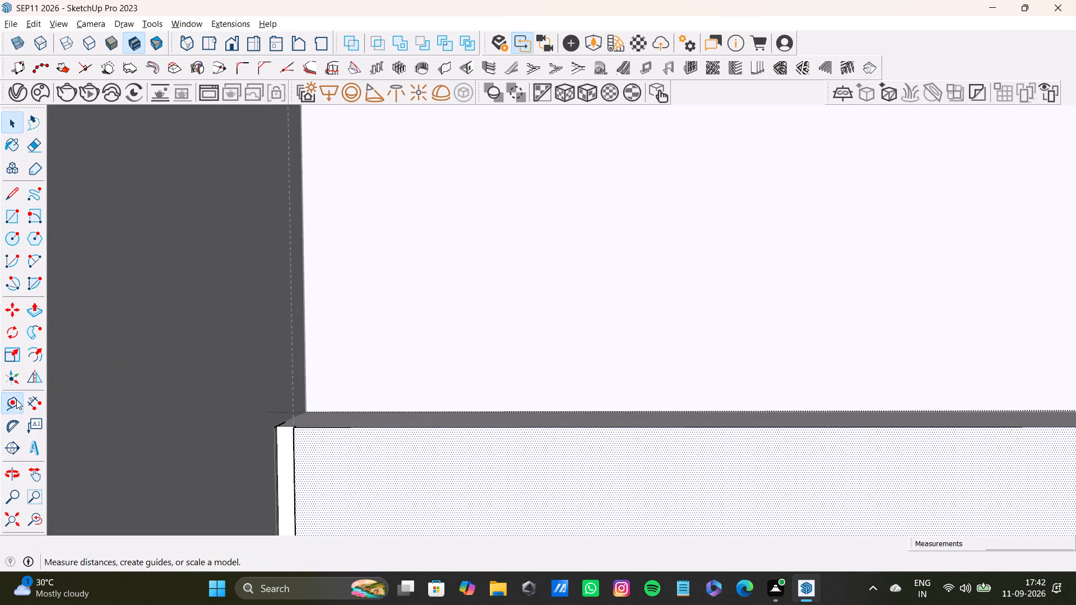
pyautogui.moveTo(16, 399); pyautogui.dragTo(22, 399)
pyautogui.scroll(5, 383, 458)
pyautogui.click(300, 415)
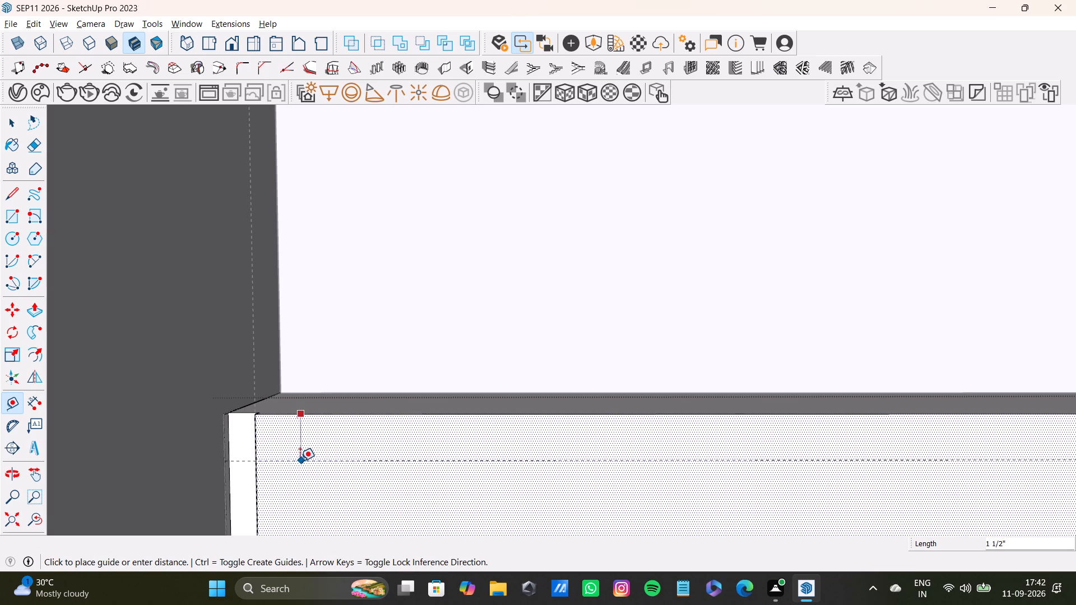
pyautogui.scroll(-2, 300, 461)
pyautogui.moveTo(300, 461); pyautogui.dragTo(233, 265, button='middle')
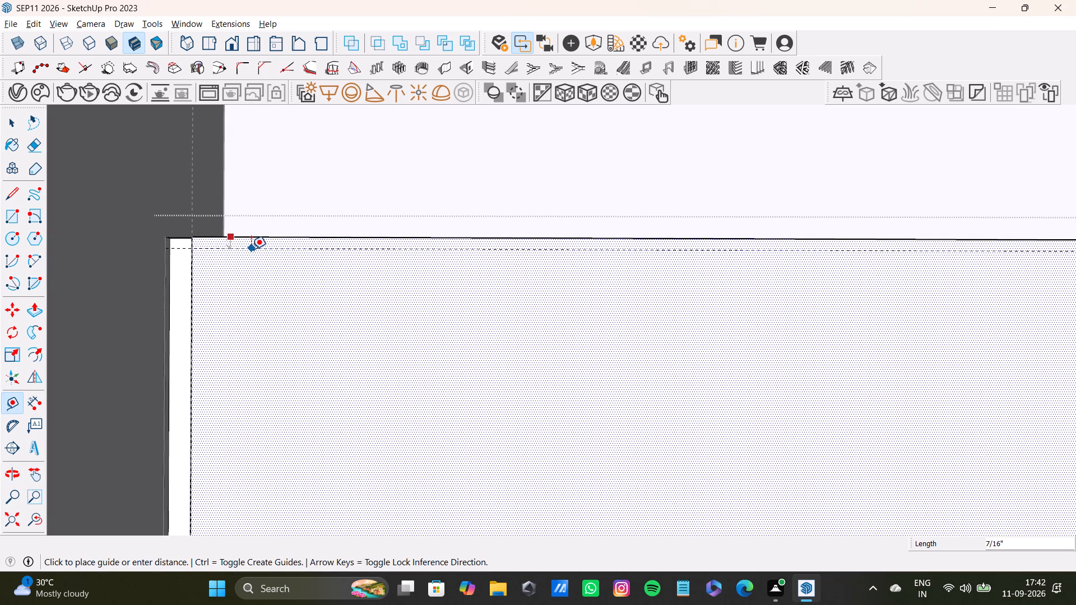
pyautogui.click(251, 249)
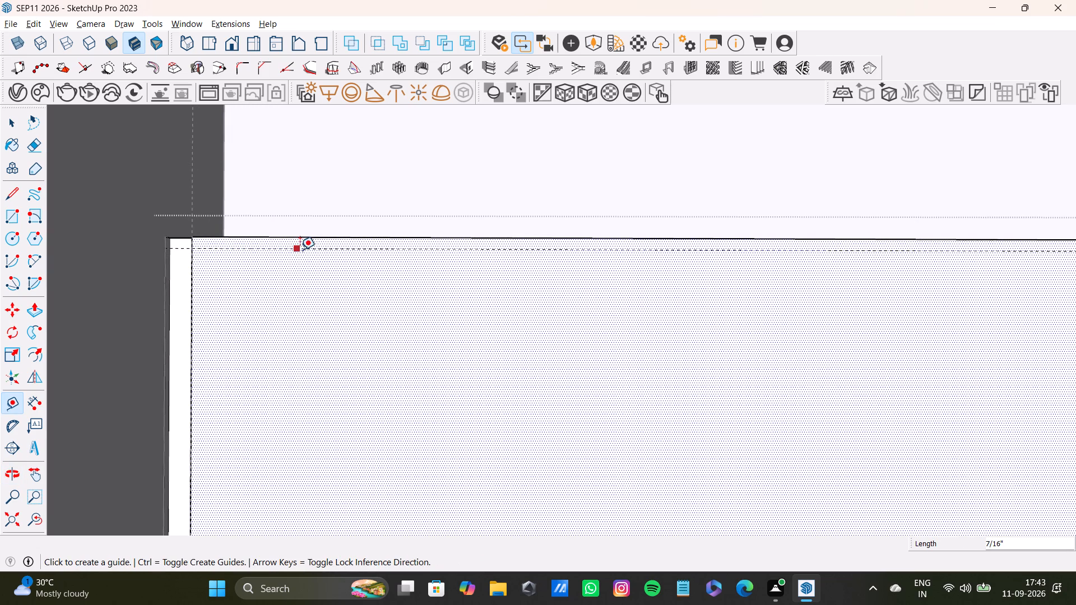
pyautogui.click(304, 247)
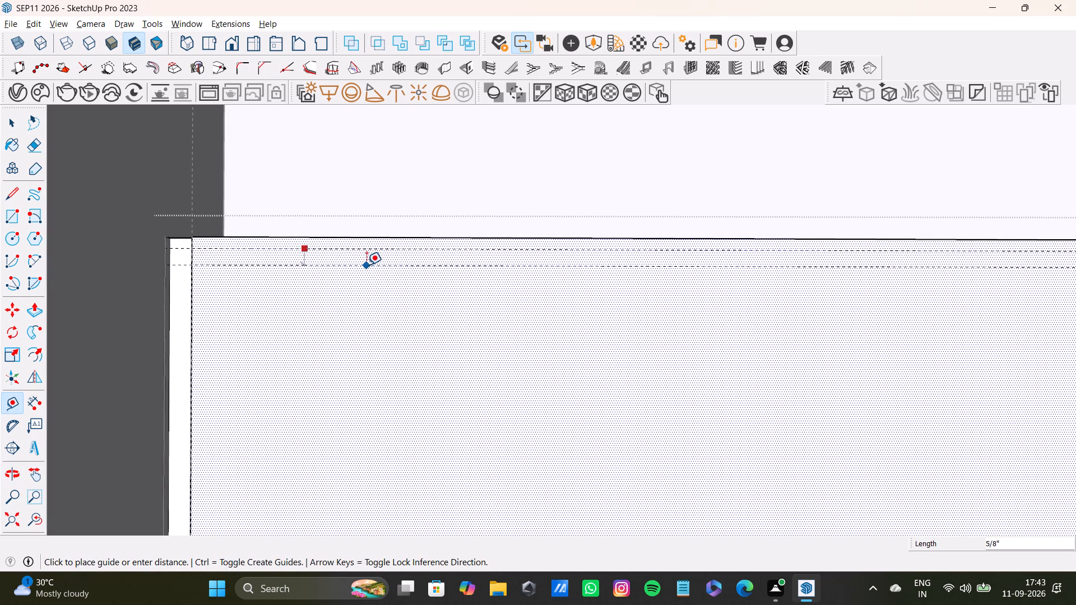
pyautogui.click(367, 265)
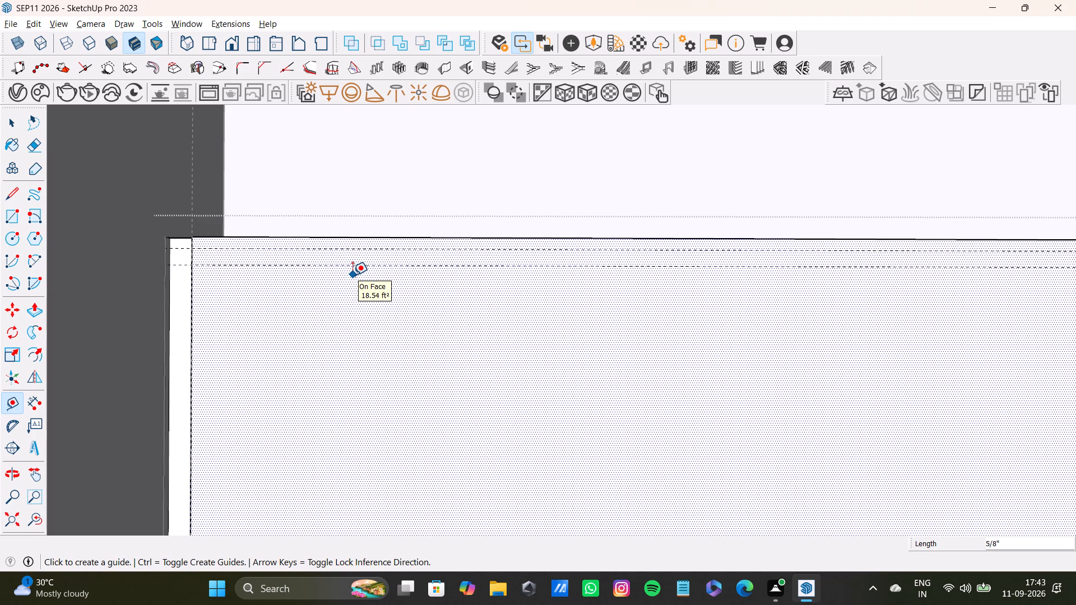
# Draw a rectangle about 3' 10" long between the two horizontal guides, spanning from the left vertical strip to the right one.
pyautogui.press('r')
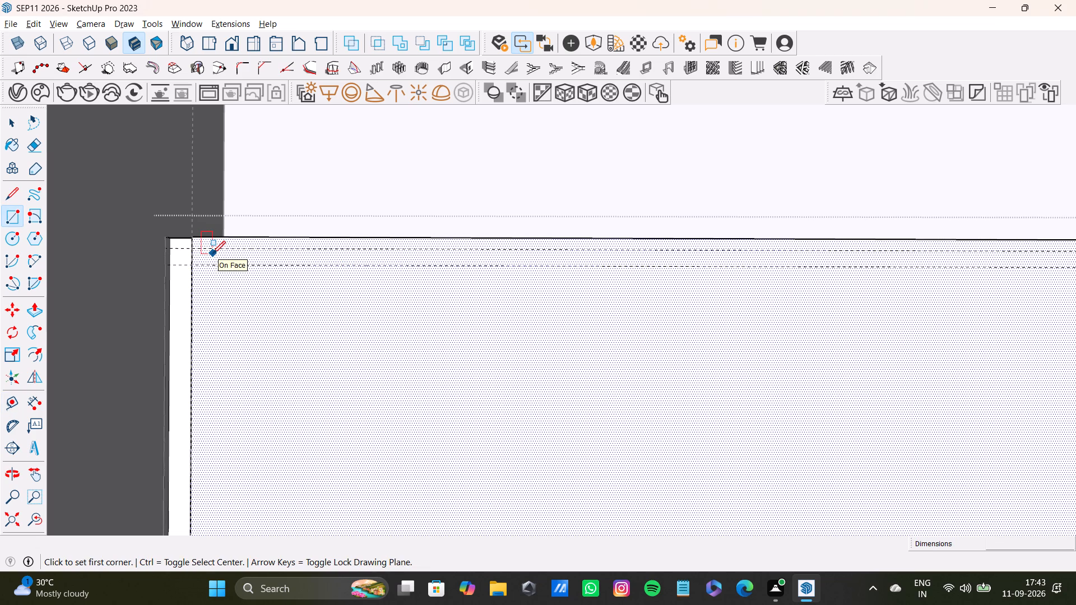
pyautogui.scroll(7, 170, 262)
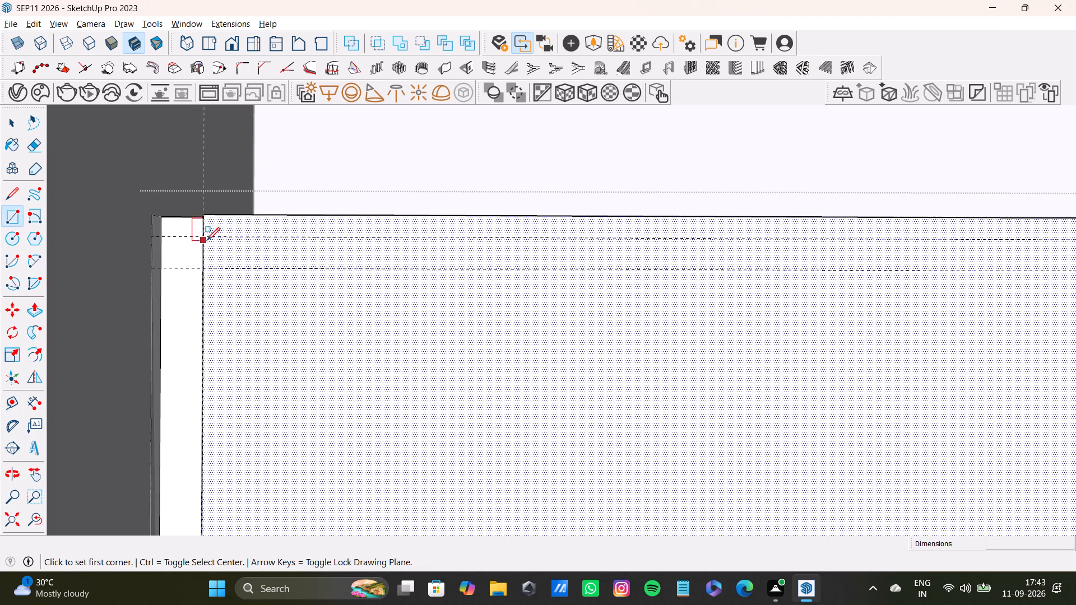
pyautogui.click(206, 238)
pyautogui.scroll(-3, 354, 266)
pyautogui.keyDown('shift'); pyautogui.moveTo(712, 281); pyautogui.dragTo(295, 318, button='middle'); pyautogui.keyUp('shift')
pyautogui.scroll(-3, 748, 314)
pyautogui.keyDown('shift'); pyautogui.moveTo(858, 311); pyautogui.dragTo(857, 309, button='middle'); pyautogui.keyUp('shift')
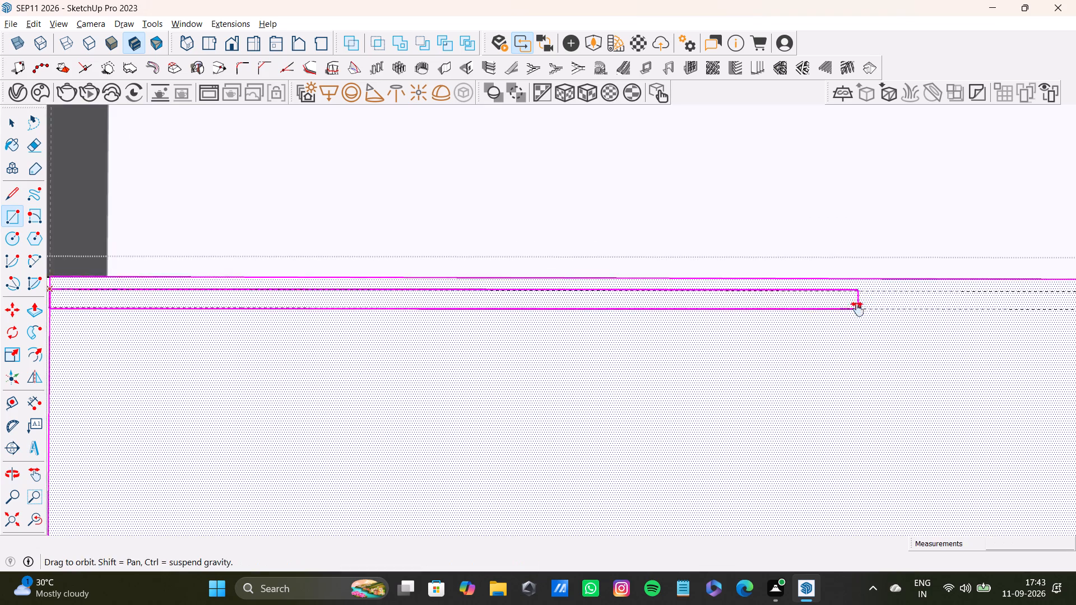
pyautogui.keyDown('shift'); pyautogui.moveTo(857, 309); pyautogui.dragTo(571, 325, button='middle'); pyautogui.keyUp('shift')
pyautogui.scroll(-3, 920, 314)
pyautogui.keyDown('shift'); pyautogui.moveTo(918, 311); pyautogui.dragTo(852, 326, button='middle'); pyautogui.keyUp('shift')
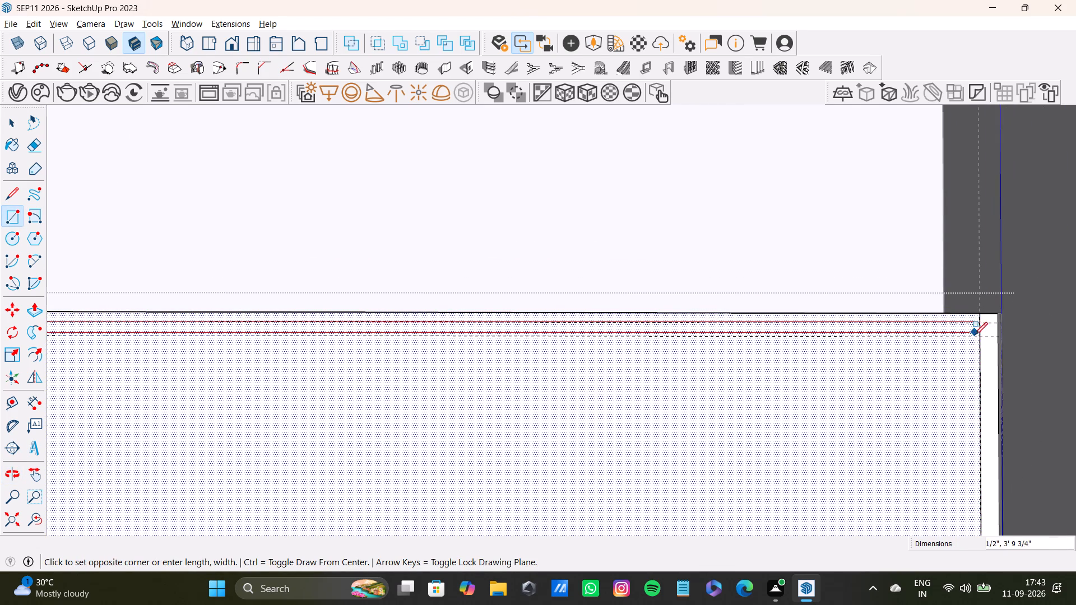
pyautogui.click(979, 337)
pyautogui.scroll(-3, 731, 386)
pyautogui.keyDown('shift'); pyautogui.moveTo(568, 402); pyautogui.dragTo(694, 356, button='middle'); pyautogui.keyUp('shift')
pyautogui.scroll(4, 251, 346)
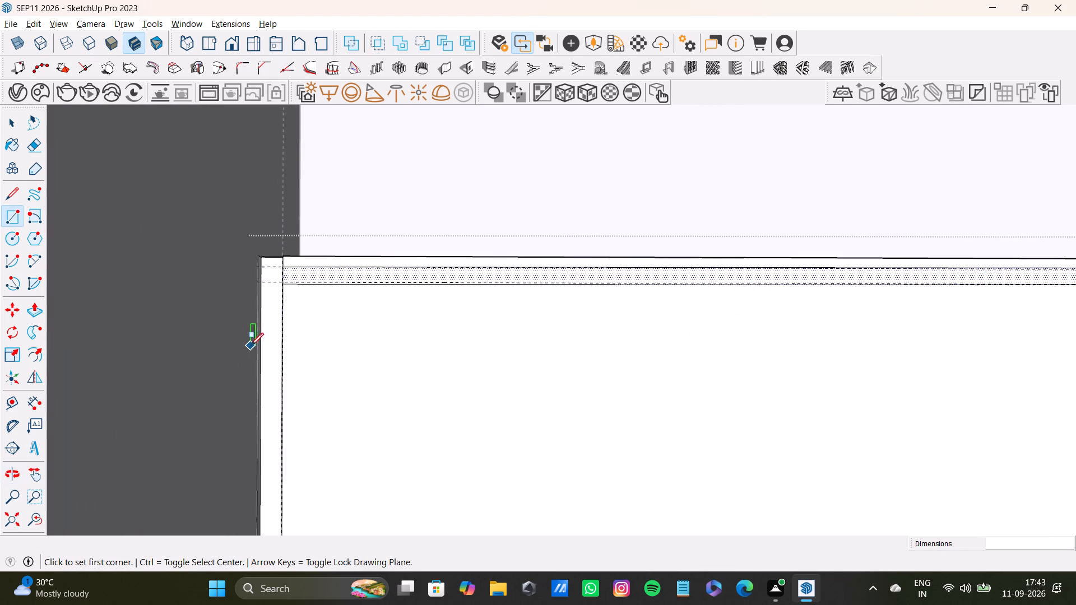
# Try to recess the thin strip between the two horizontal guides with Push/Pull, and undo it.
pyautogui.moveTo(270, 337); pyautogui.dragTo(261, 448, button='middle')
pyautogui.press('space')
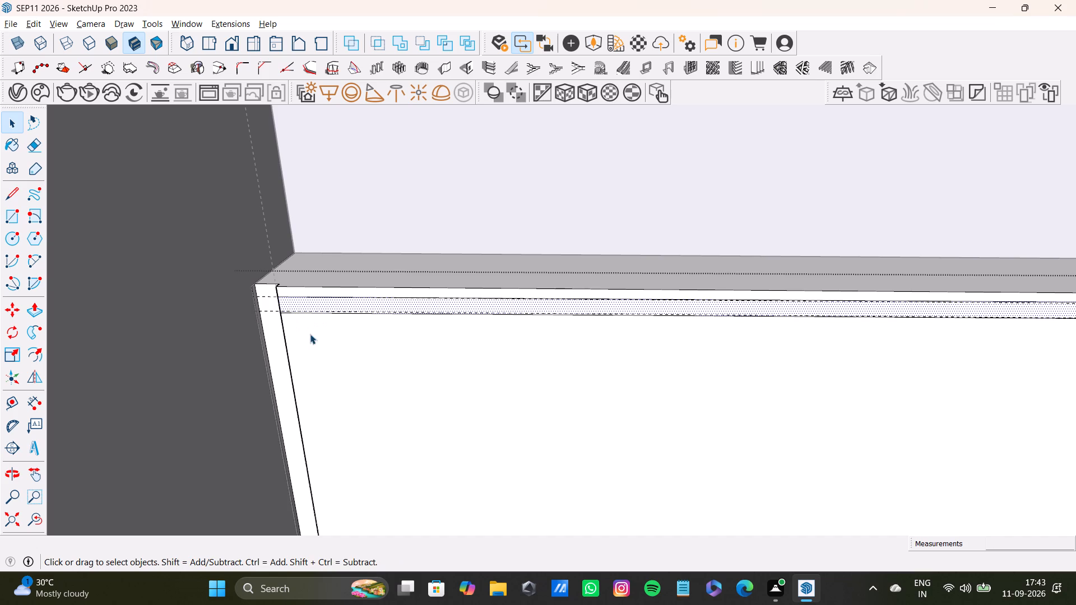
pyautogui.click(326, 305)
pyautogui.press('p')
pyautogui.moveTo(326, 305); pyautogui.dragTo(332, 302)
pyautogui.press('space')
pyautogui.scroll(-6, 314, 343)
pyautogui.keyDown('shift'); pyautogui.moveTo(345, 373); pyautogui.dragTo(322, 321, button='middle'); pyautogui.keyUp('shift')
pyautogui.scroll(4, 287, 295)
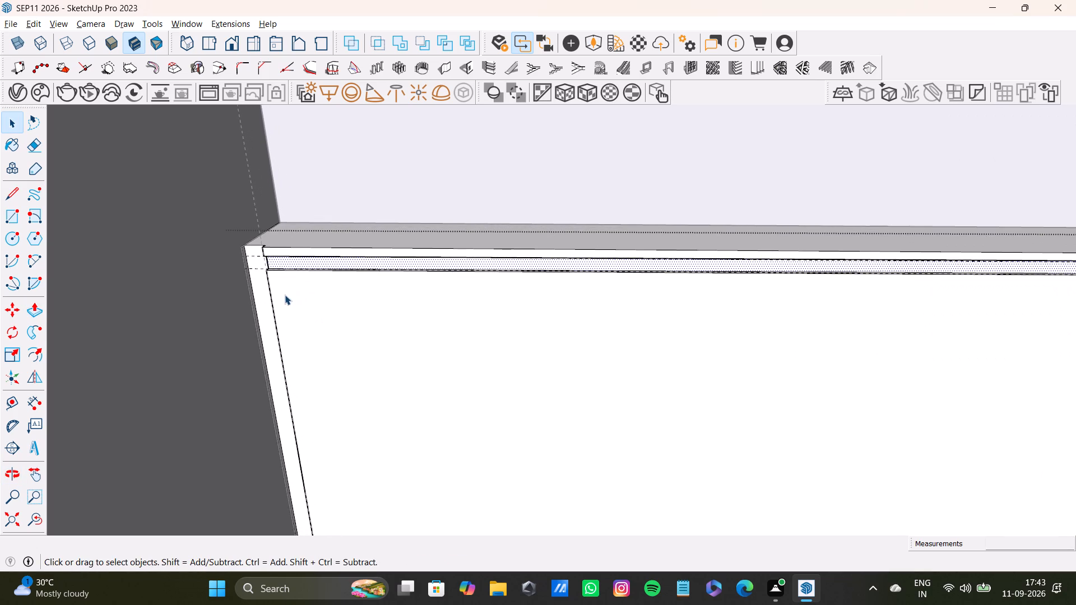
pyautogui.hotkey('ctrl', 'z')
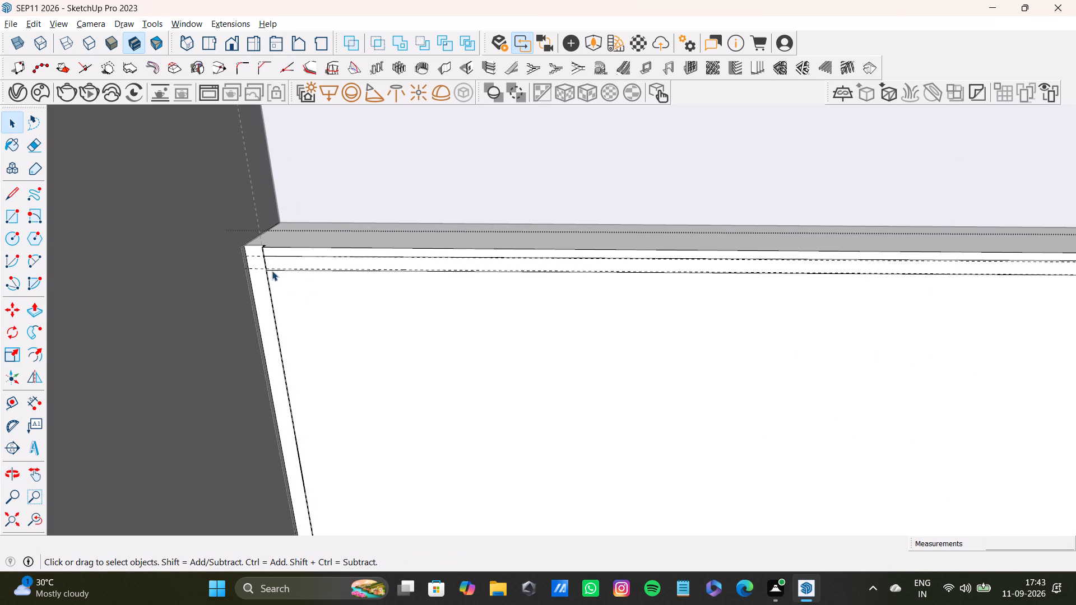
# Examine the top corner where the left vertical strip meets the front face's top edge and the thin strip.
pyautogui.moveTo(234, 239); pyautogui.dragTo(445, 307)
pyautogui.keyDown('shift'); pyautogui.click(415, 257); pyautogui.keyUp('shift')
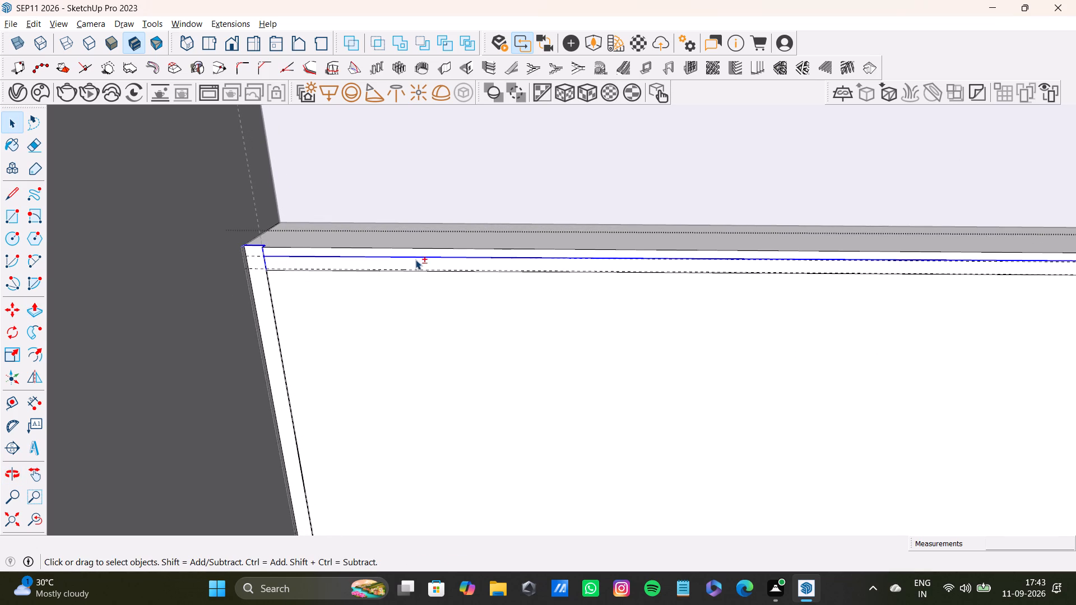
pyautogui.moveTo(249, 259); pyautogui.dragTo(303, 259, button='middle')
pyautogui.scroll(2, 253, 281)
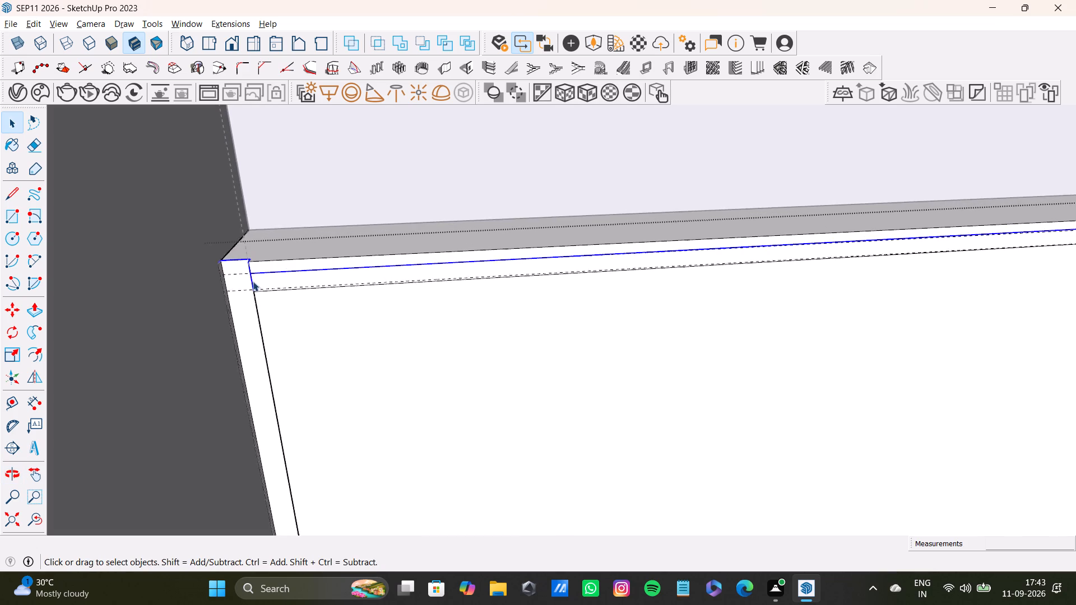
pyautogui.scroll(5, 253, 281)
pyautogui.click(242, 246)
pyautogui.click(239, 244)
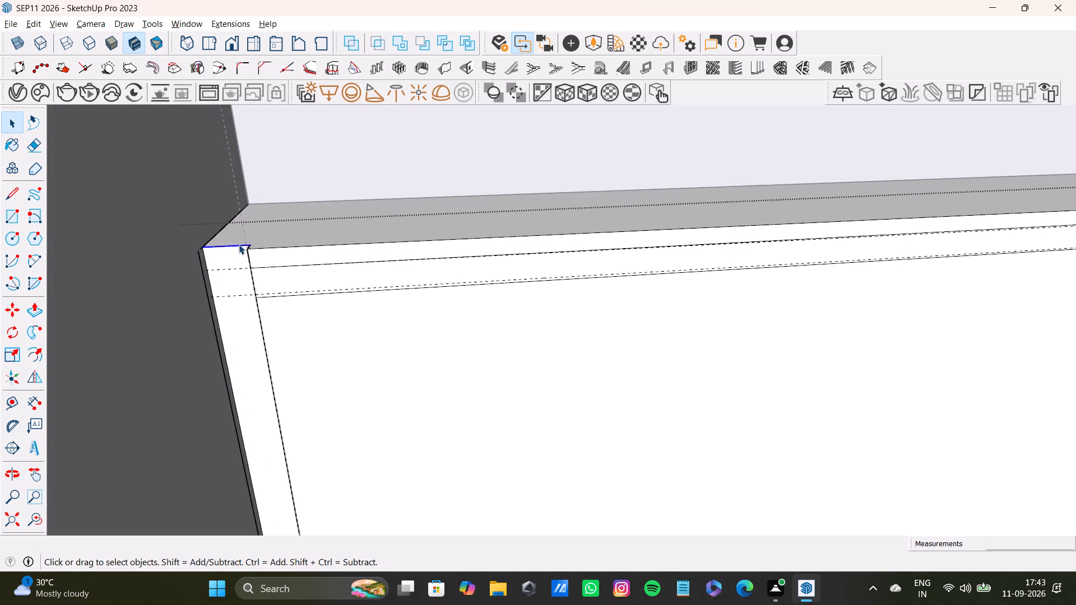
pyautogui.click(244, 246)
pyautogui.scroll(11, 238, 257)
pyautogui.moveTo(243, 257); pyautogui.dragTo(244, 308, button='middle')
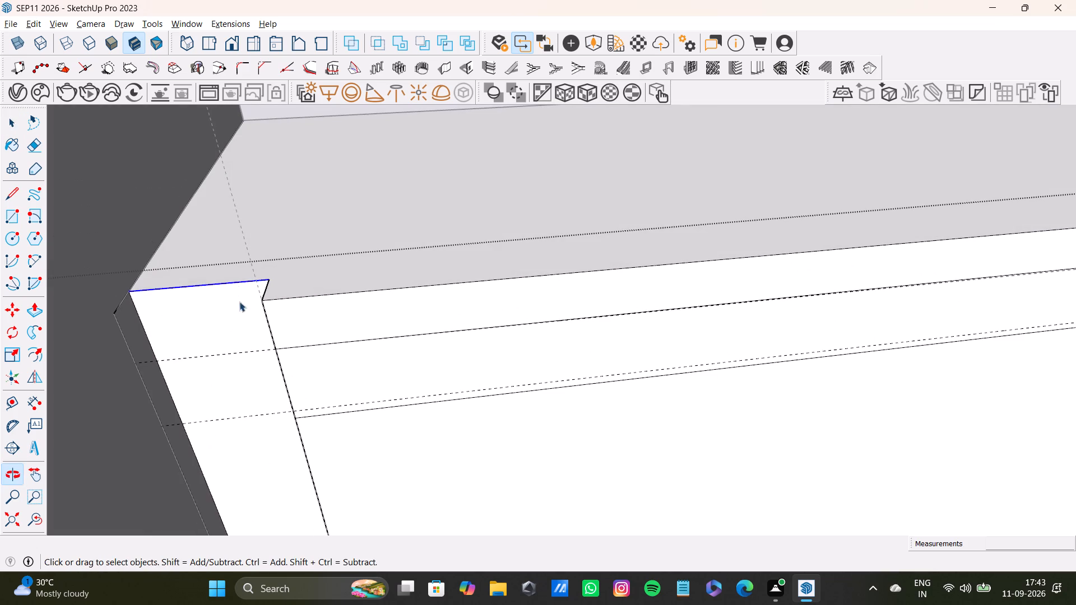
pyautogui.click(252, 278)
pyautogui.click(253, 282)
pyautogui.click(254, 283)
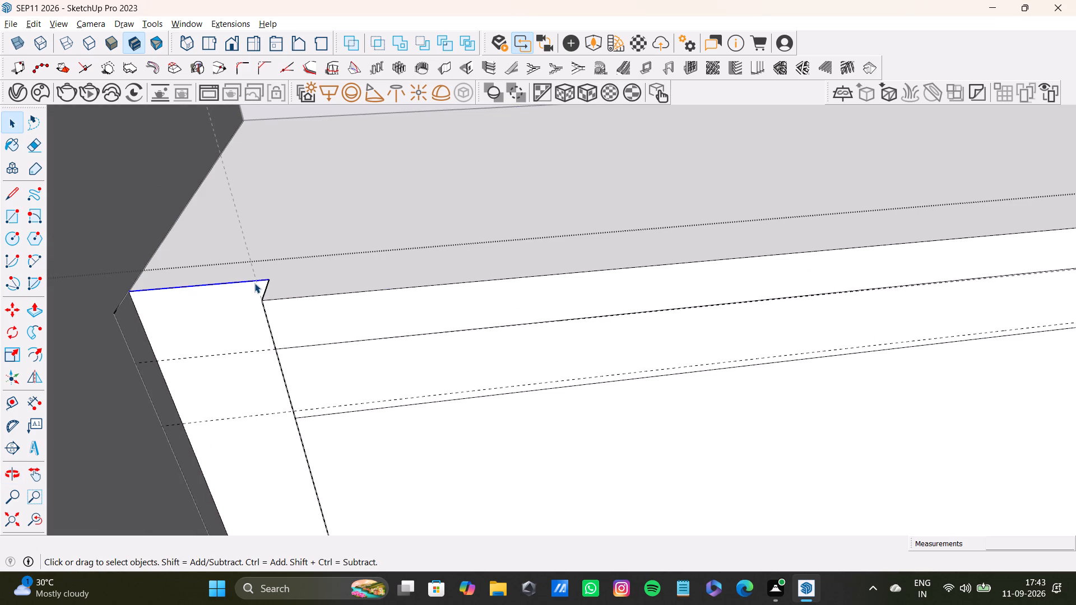
pyautogui.click(239, 281)
pyautogui.doubleClick(239, 282)
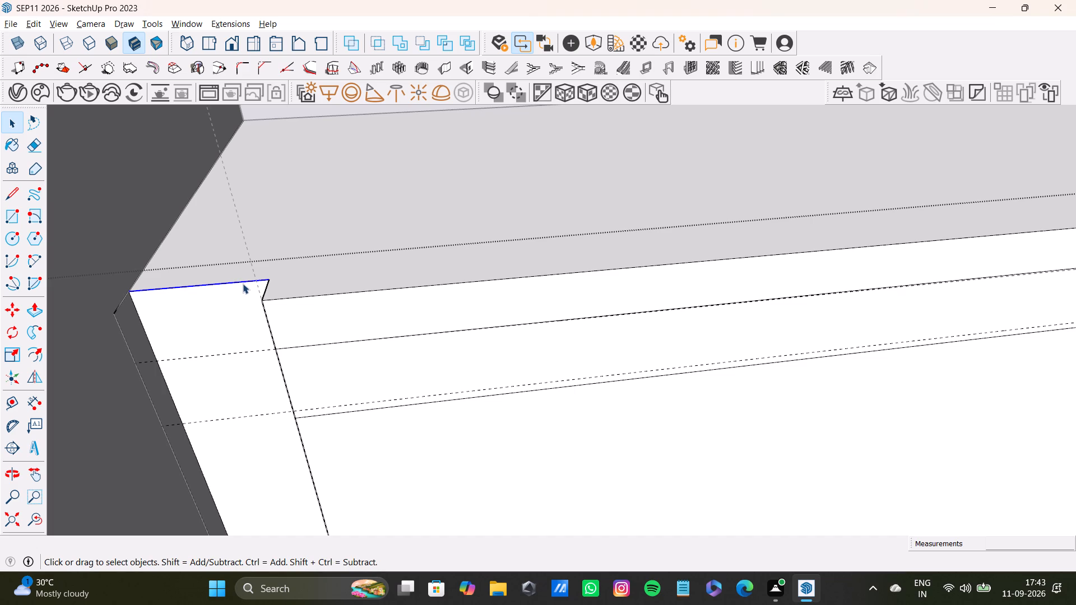
pyautogui.click(243, 283)
pyautogui.scroll(-11, 185, 307)
pyautogui.scroll(13, 198, 307)
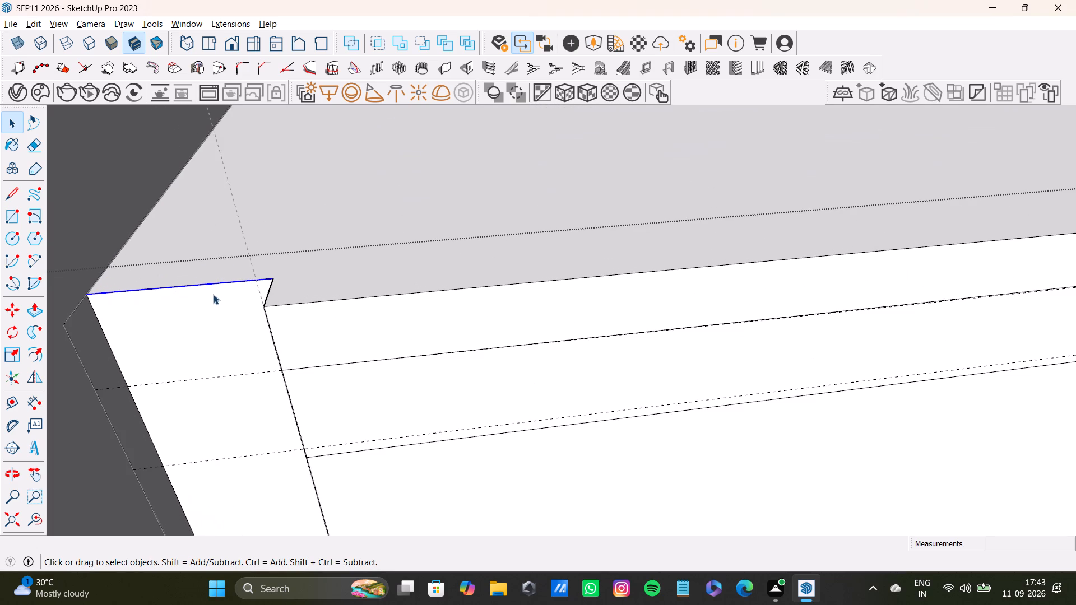
pyautogui.click(234, 282)
pyautogui.doubleClick(228, 283)
pyautogui.click(316, 285)
pyautogui.scroll(-2, 305, 347)
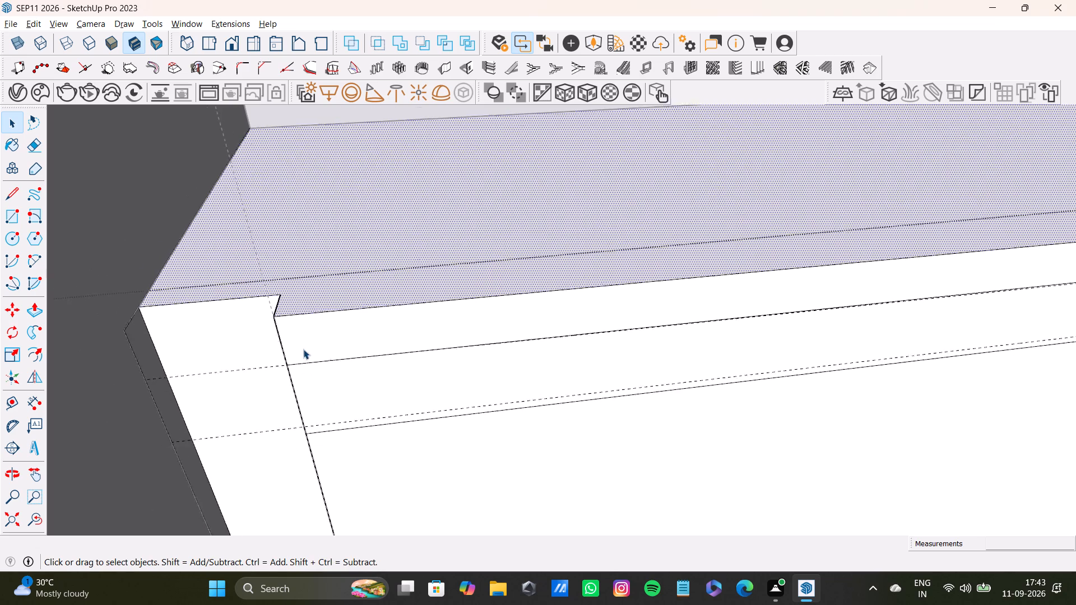
pyautogui.scroll(-5, 303, 349)
# Delete the lower edge of the thin horizontal strip that lies off the lower guide.
pyautogui.click(338, 370)
pyautogui.keyDown('shift'); pyautogui.moveTo(518, 371); pyautogui.dragTo(224, 384, button='middle'); pyautogui.keyUp('shift')
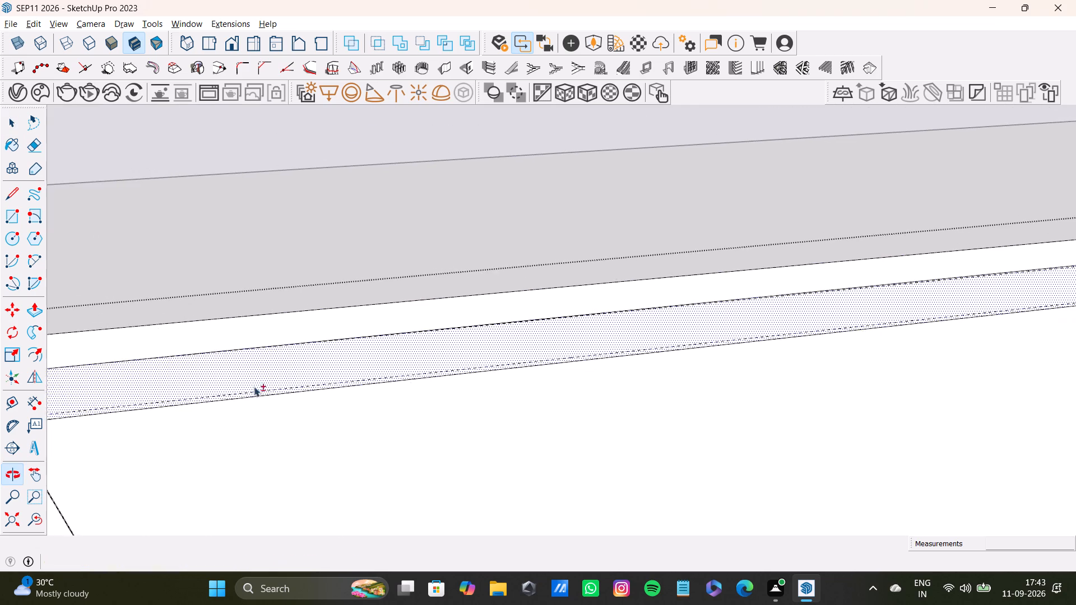
pyautogui.scroll(-7, 493, 399)
pyautogui.scroll(1, 630, 397)
pyautogui.moveTo(630, 395); pyautogui.dragTo(163, 454, button='middle')
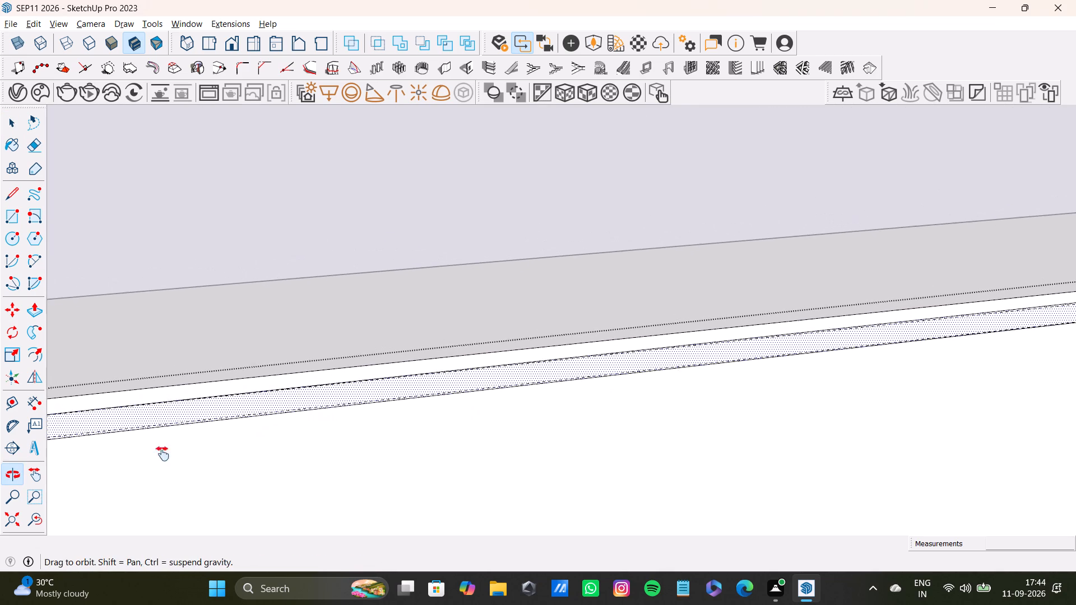
pyautogui.moveTo(163, 454); pyautogui.dragTo(48, 462, button='middle')
pyautogui.keyDown('shift'); pyautogui.scroll(-7, 542, 388); pyautogui.keyUp('shift')
pyautogui.keyDown('shift'); pyautogui.moveTo(559, 380); pyautogui.dragTo(726, 316, button='middle'); pyautogui.keyUp('shift')
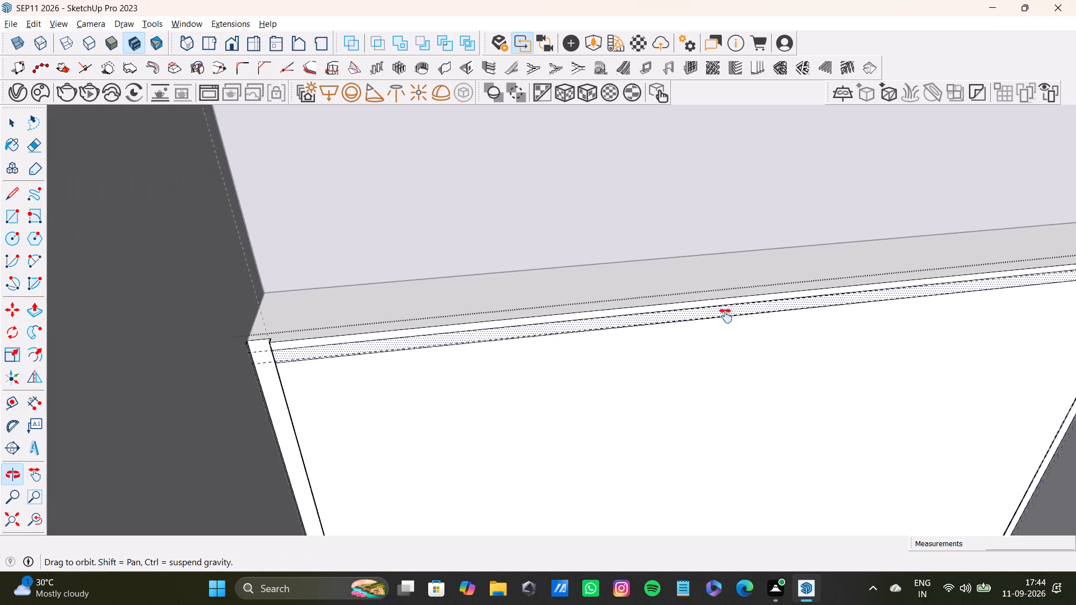
pyautogui.keyDown('shift'); pyautogui.moveTo(726, 316); pyautogui.dragTo(727, 316, button='middle'); pyautogui.keyUp('shift')
pyautogui.scroll(-4, 388, 385)
pyautogui.scroll(14, 332, 386)
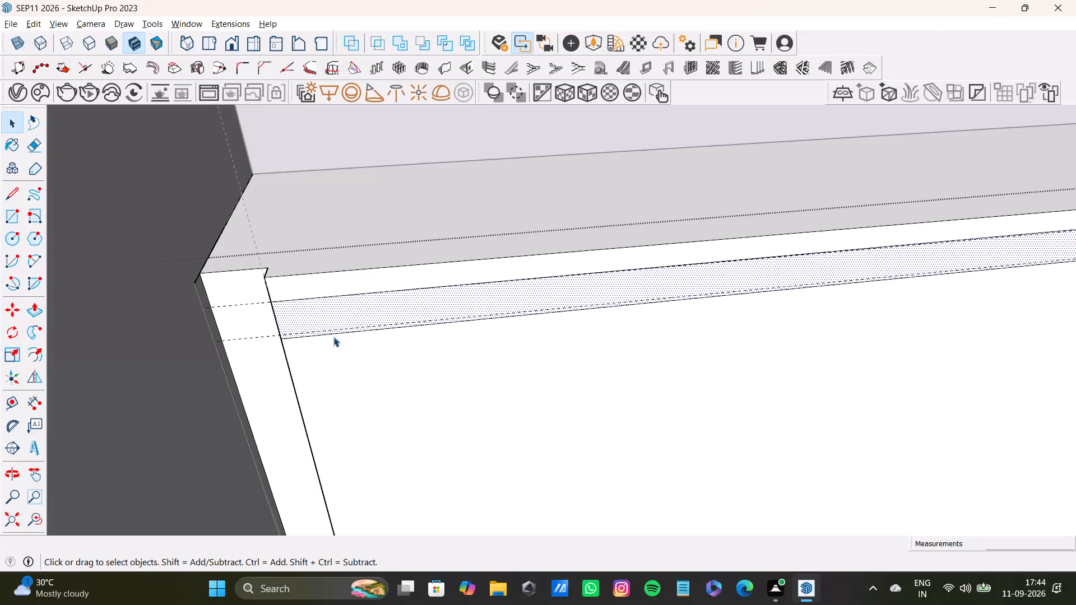
pyautogui.click(354, 333)
pyautogui.press('Delete')
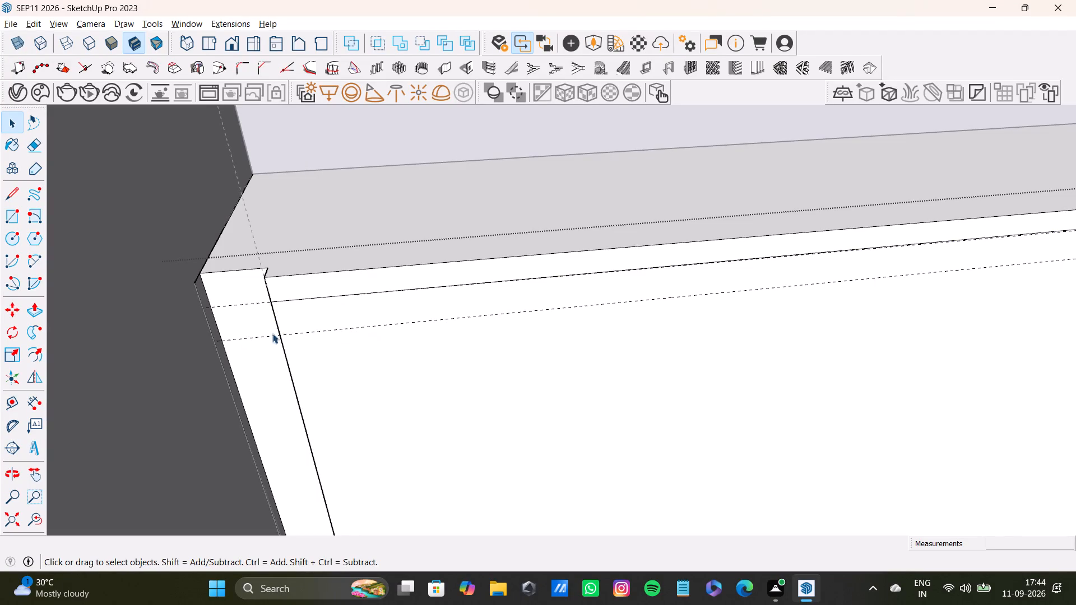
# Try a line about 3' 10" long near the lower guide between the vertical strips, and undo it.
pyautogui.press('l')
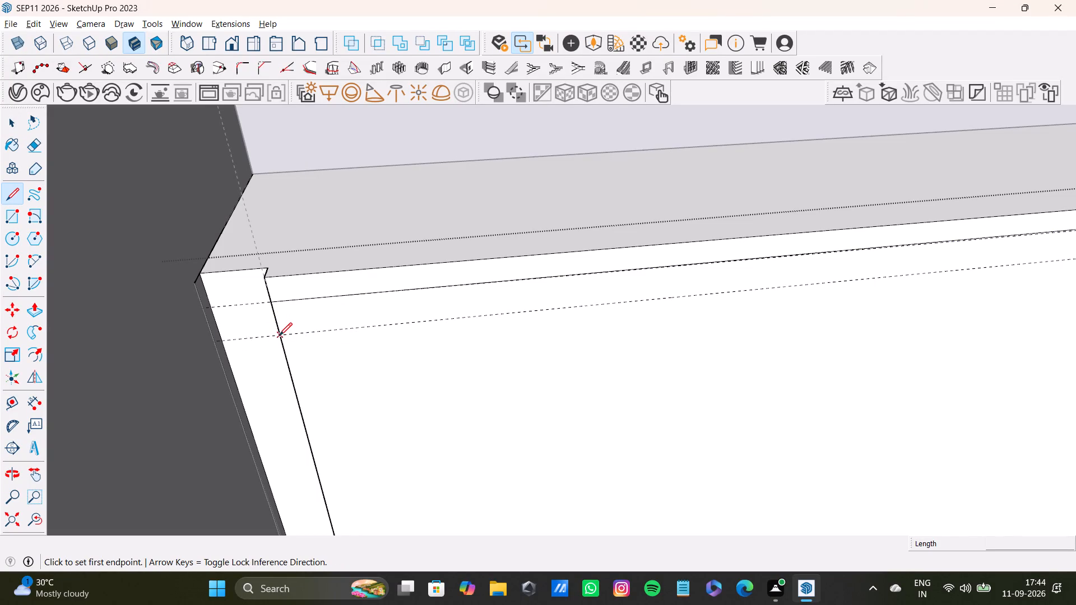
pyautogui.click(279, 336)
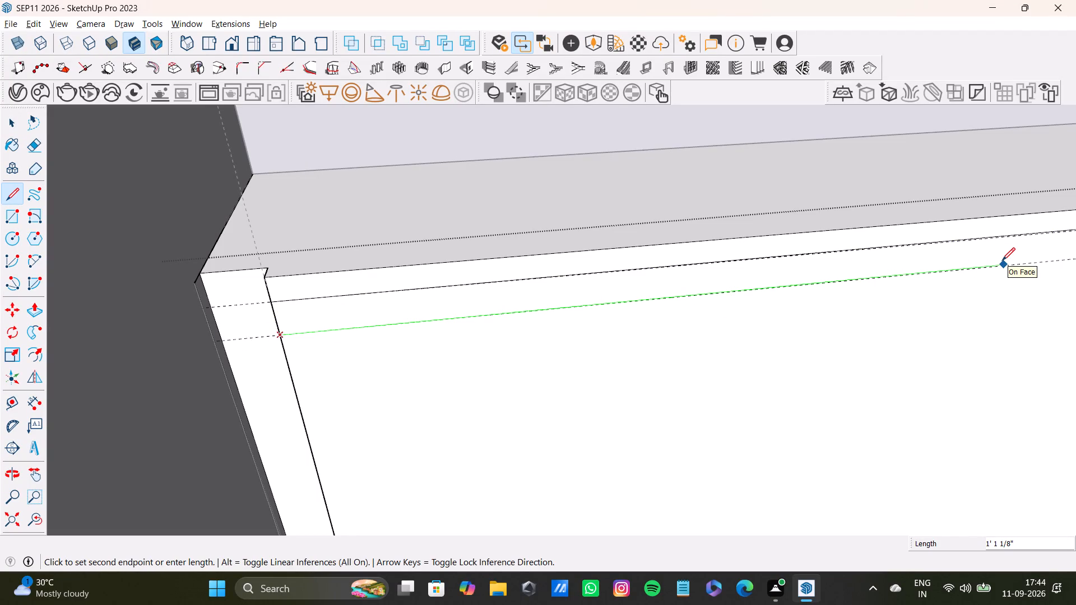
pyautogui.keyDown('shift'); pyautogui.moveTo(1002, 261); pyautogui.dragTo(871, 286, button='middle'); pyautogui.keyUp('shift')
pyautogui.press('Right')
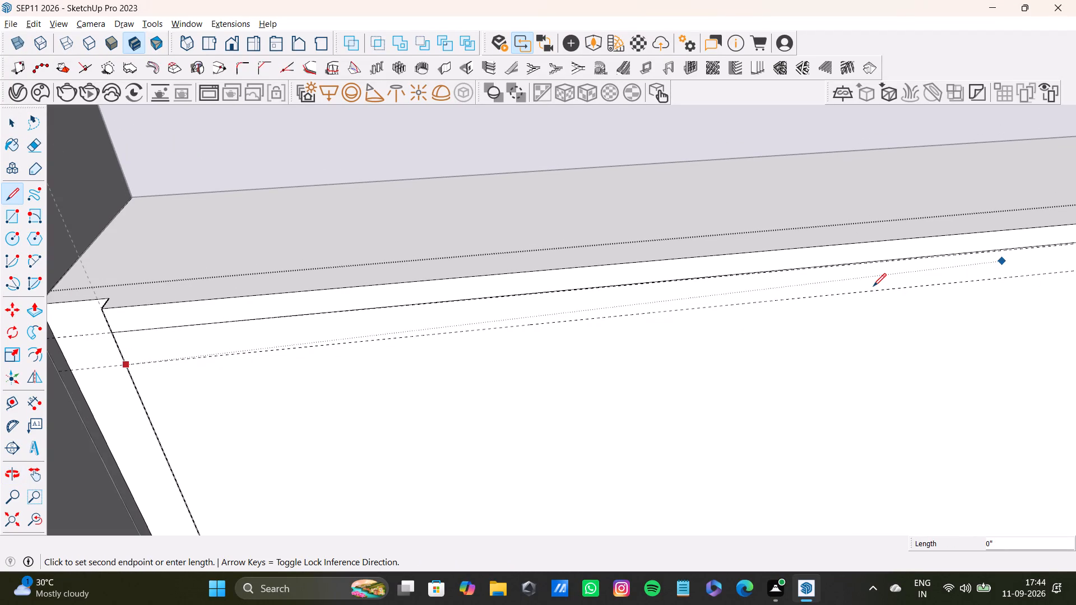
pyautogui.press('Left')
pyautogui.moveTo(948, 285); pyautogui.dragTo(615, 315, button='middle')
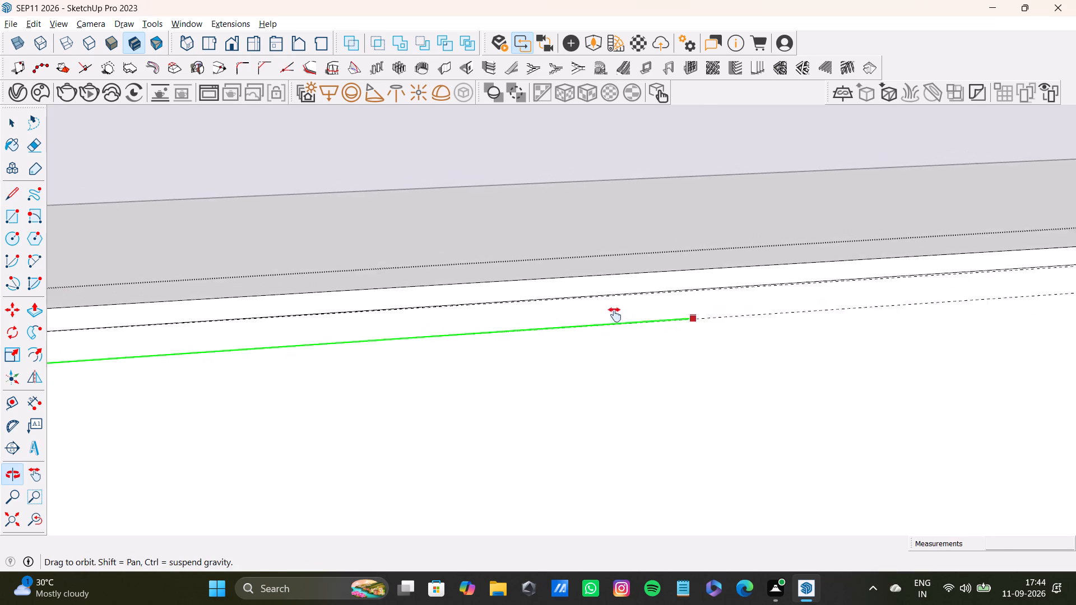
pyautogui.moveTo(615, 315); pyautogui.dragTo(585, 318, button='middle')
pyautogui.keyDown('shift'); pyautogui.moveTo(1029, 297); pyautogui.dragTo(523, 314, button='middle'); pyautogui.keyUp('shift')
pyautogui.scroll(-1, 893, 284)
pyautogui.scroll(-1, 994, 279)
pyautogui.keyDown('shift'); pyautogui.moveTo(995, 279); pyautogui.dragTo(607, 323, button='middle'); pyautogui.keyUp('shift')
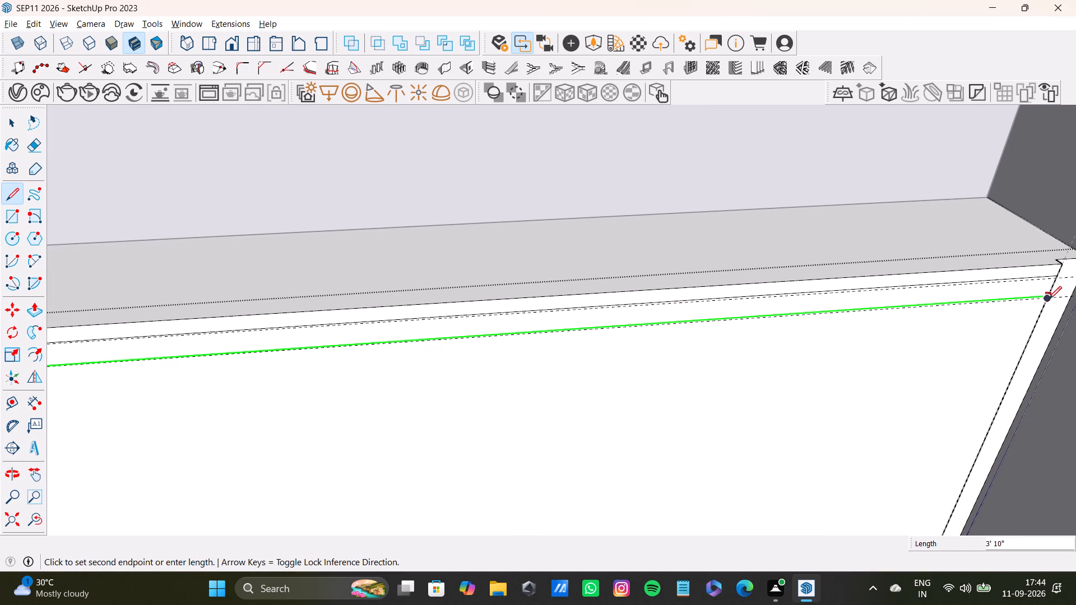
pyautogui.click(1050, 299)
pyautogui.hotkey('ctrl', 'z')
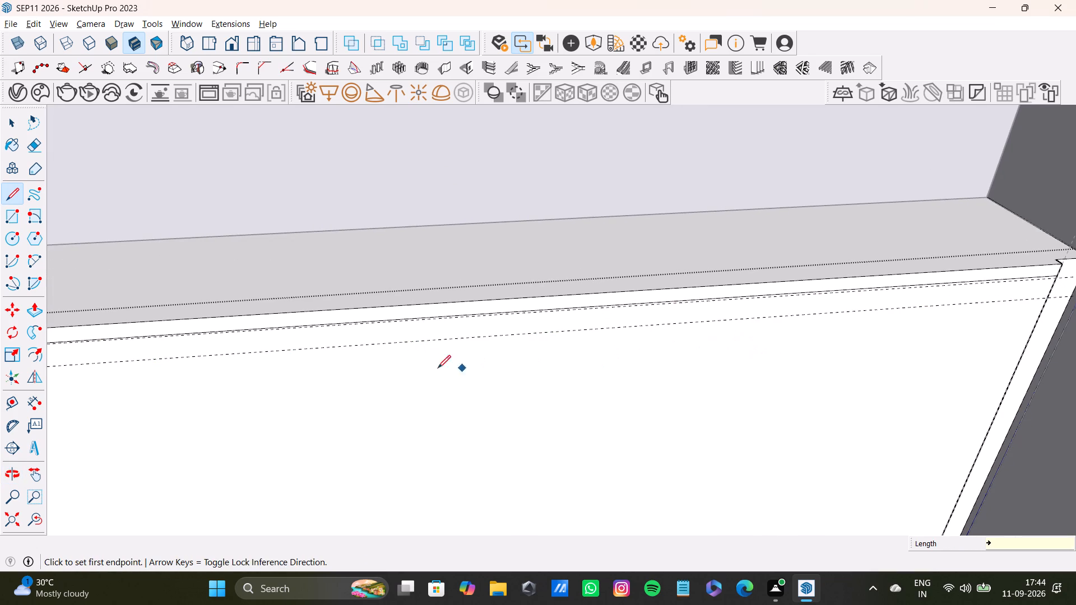
# Draw the strip's lower edge along the lower guide between the vertical strips in two segments, the second about 2' 10" long.
pyautogui.scroll(-3, 410, 368)
pyautogui.keyDown('shift'); pyautogui.moveTo(356, 353); pyautogui.dragTo(727, 255, button='middle'); pyautogui.keyUp('shift')
pyautogui.scroll(-4, 646, 290)
pyautogui.moveTo(565, 318); pyautogui.dragTo(629, 288, button='middle')
pyautogui.scroll(9, 90, 253)
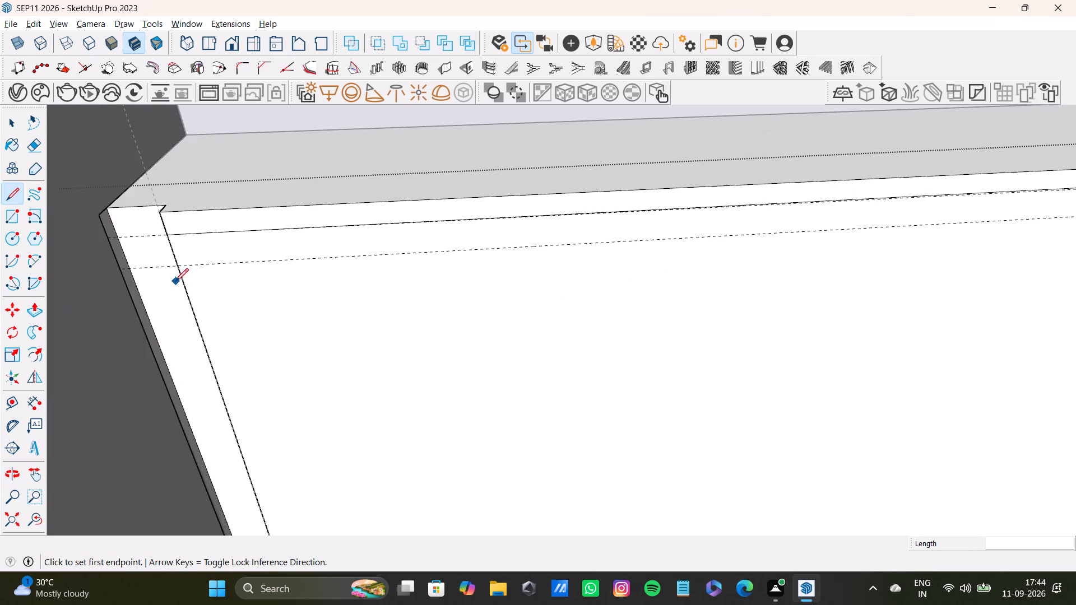
pyautogui.scroll(7, 175, 281)
pyautogui.click(177, 259)
pyautogui.scroll(-3, 993, 247)
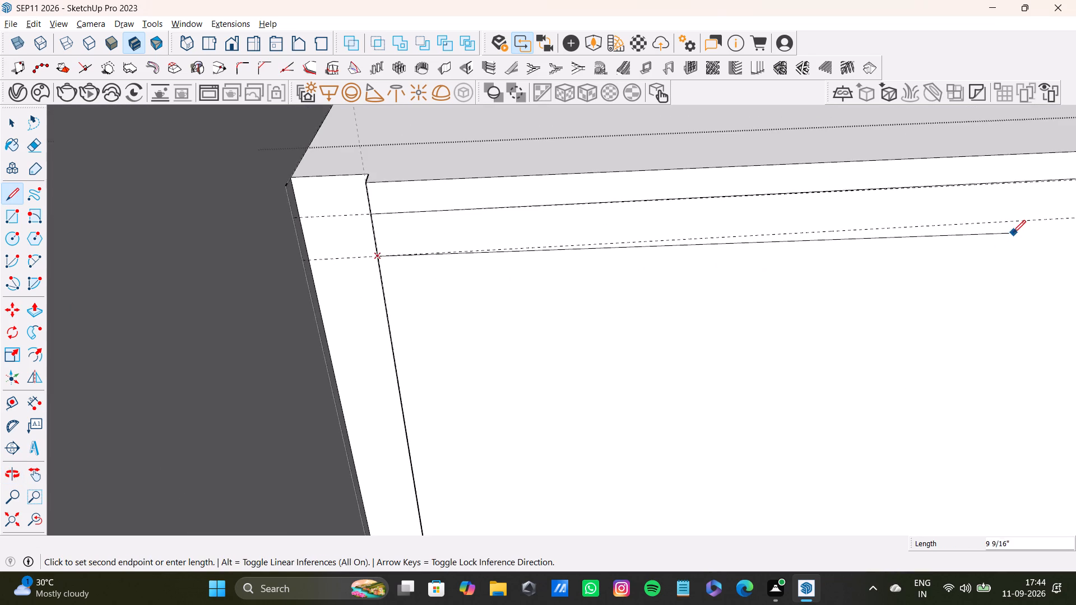
pyautogui.keyDown('shift'); pyautogui.moveTo(1007, 230); pyautogui.dragTo(576, 274, button='middle'); pyautogui.keyUp('shift')
pyautogui.click(738, 255)
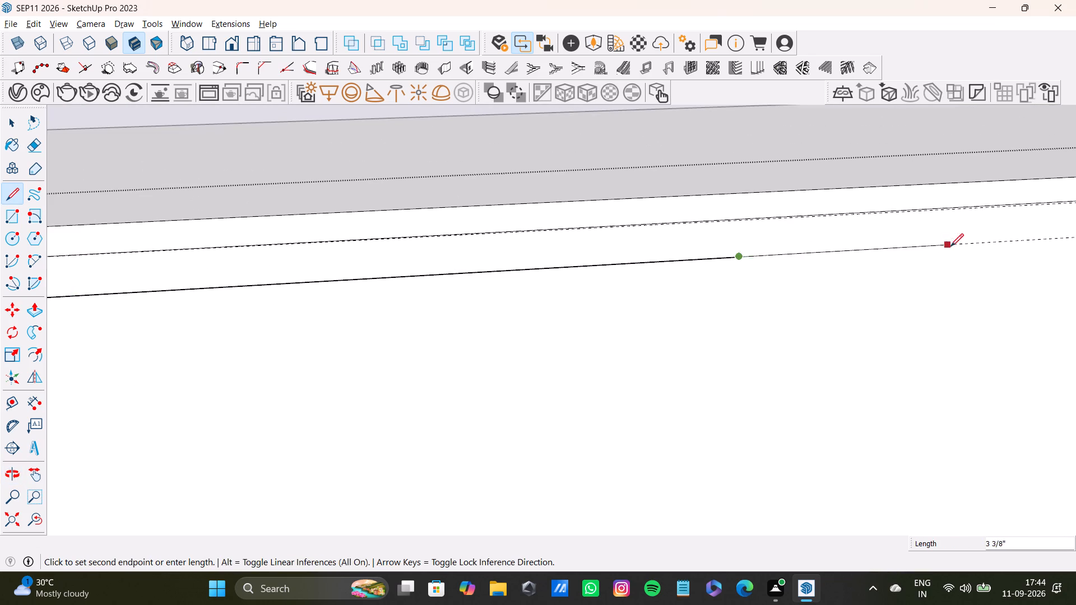
pyautogui.scroll(-3, 959, 246)
pyautogui.moveTo(1059, 244); pyautogui.dragTo(315, 289, button='middle')
pyautogui.scroll(-1, 783, 304)
pyautogui.moveTo(845, 301); pyautogui.dragTo(216, 266, button='middle')
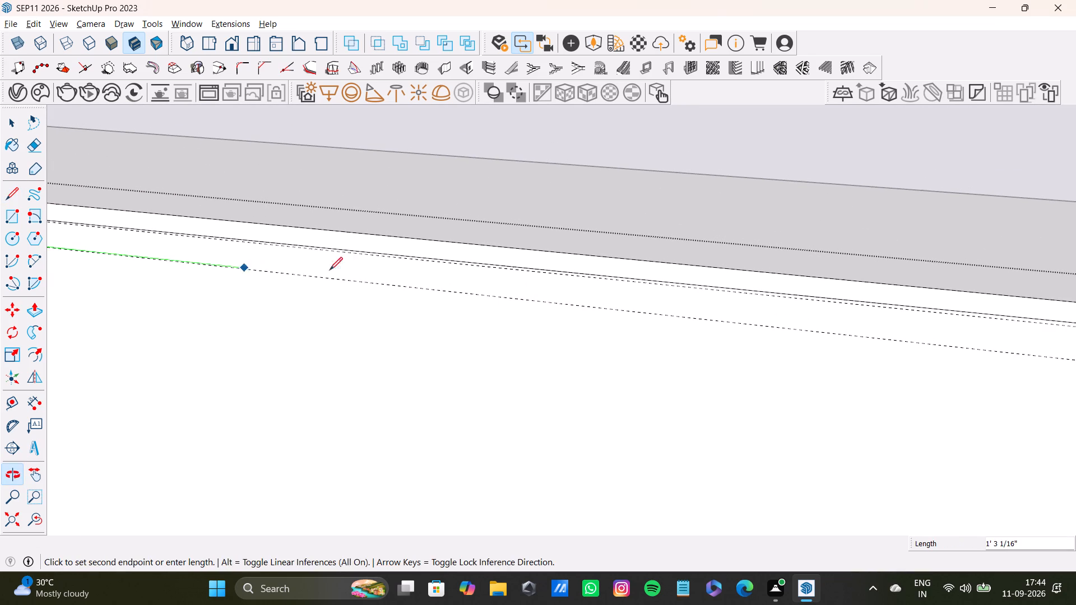
pyautogui.keyDown('shift'); pyautogui.moveTo(919, 352); pyautogui.dragTo(438, 290, button='middle'); pyautogui.keyUp('shift')
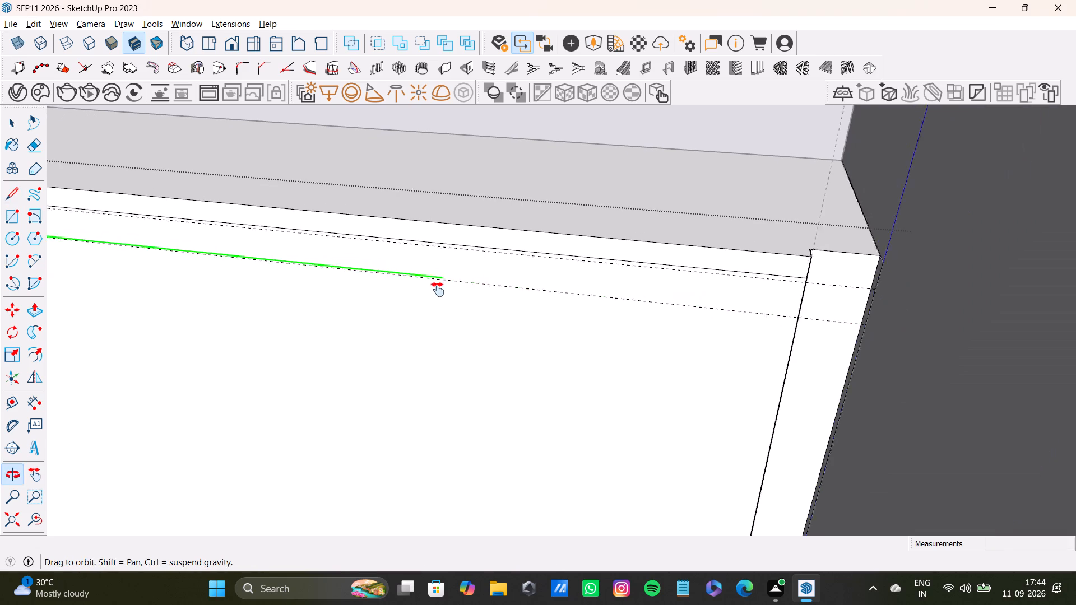
pyautogui.keyDown('shift'); pyautogui.moveTo(438, 290); pyautogui.dragTo(437, 290, button='middle'); pyautogui.keyUp('shift')
pyautogui.click(786, 318)
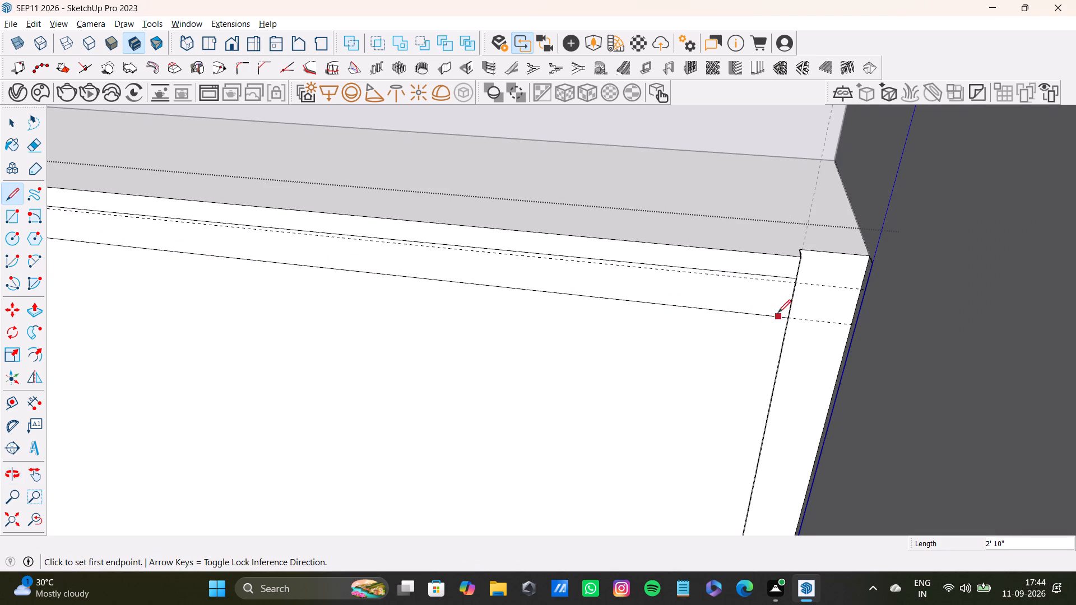
# Delete the strip's upper edge that lies off the upper guide.
pyautogui.press('space')
pyautogui.click(782, 276)
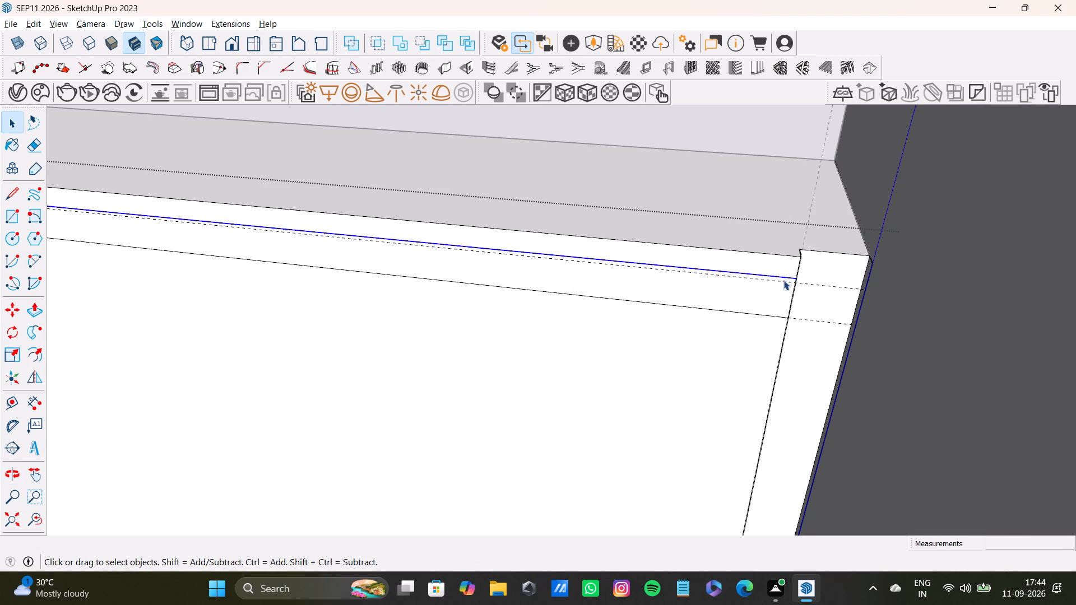
pyautogui.press('Delete')
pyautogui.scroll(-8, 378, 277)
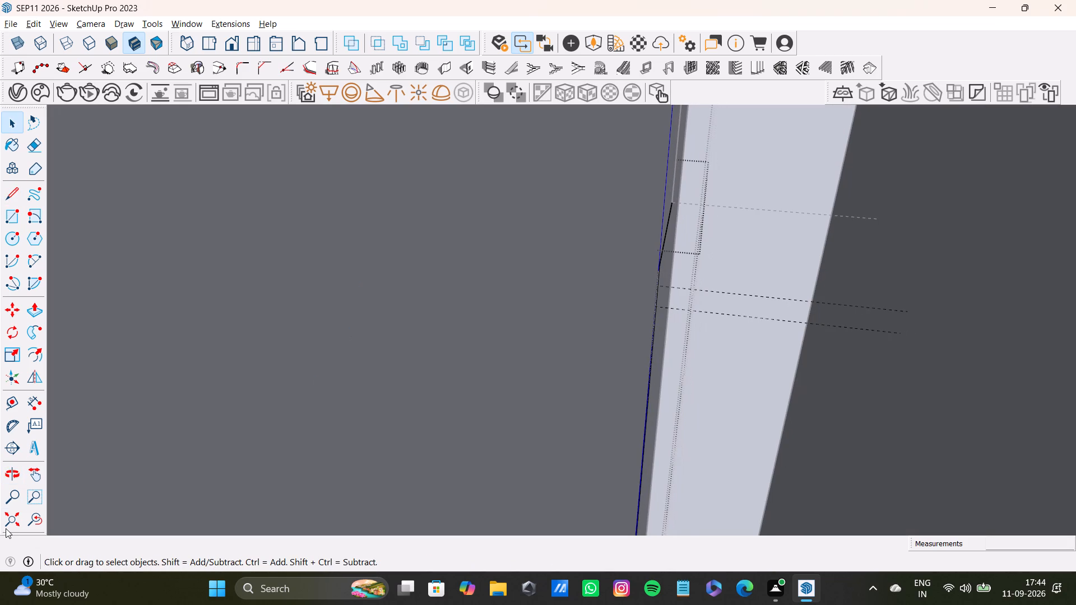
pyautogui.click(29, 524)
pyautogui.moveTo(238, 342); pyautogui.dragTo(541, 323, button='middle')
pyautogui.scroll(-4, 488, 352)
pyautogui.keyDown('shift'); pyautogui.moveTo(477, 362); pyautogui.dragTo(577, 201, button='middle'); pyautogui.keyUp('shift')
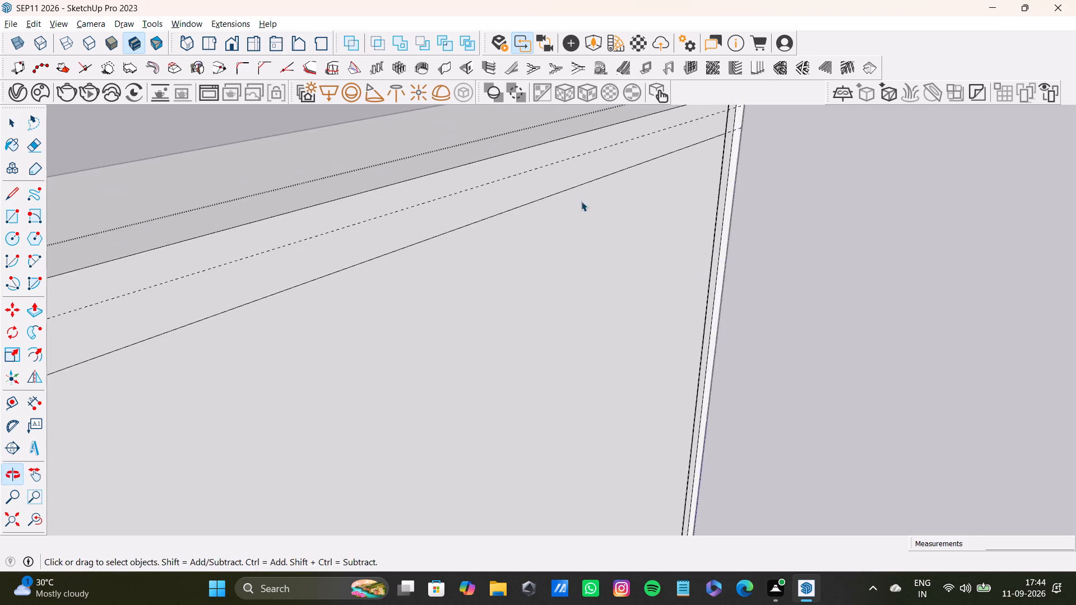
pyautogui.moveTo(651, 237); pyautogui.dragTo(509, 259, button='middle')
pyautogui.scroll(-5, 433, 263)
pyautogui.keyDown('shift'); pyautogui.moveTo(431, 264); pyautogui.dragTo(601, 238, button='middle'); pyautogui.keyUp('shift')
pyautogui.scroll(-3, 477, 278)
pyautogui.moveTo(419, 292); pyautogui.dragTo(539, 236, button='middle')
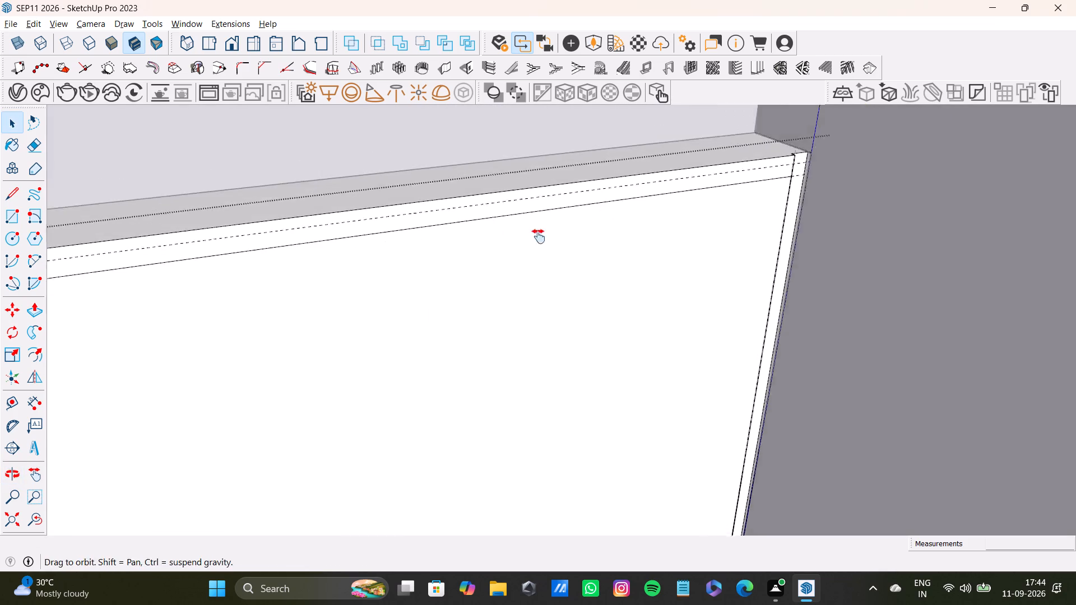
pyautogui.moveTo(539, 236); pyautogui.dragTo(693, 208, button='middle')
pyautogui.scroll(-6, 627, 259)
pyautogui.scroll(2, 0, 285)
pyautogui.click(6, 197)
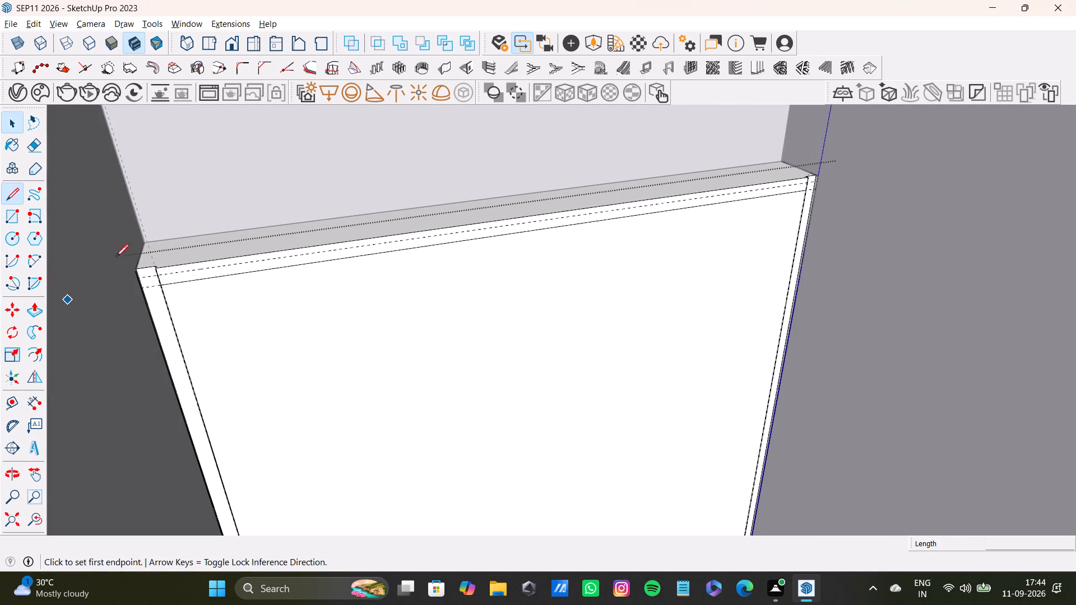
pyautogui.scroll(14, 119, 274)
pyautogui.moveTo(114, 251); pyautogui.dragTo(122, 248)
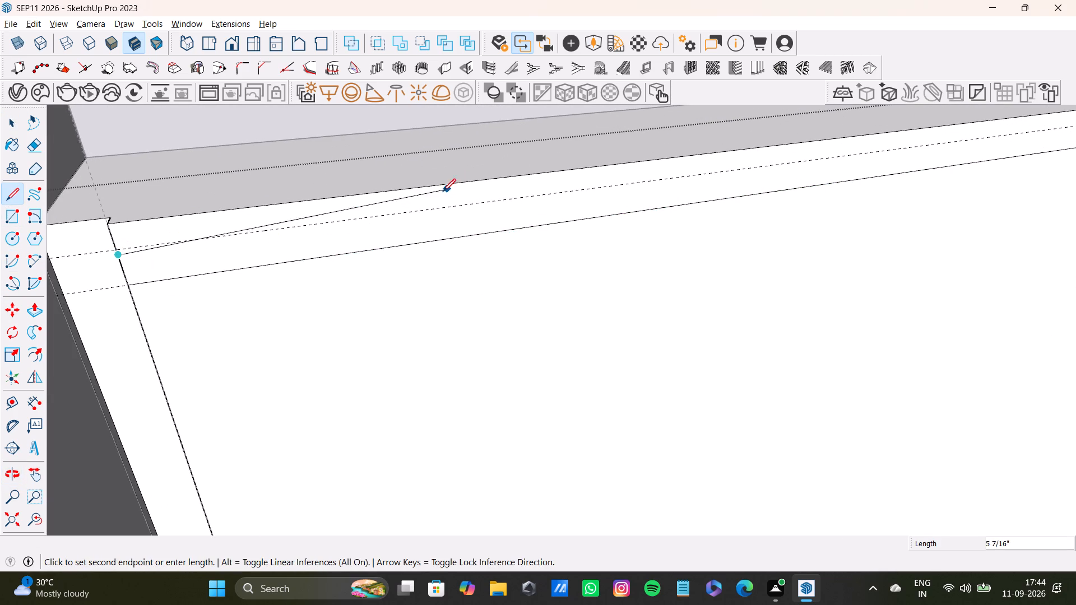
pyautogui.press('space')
# Redraw the thin horizontal strip's upper edge along the upper guide, from one vertical strip to the other.
pyautogui.press('l')
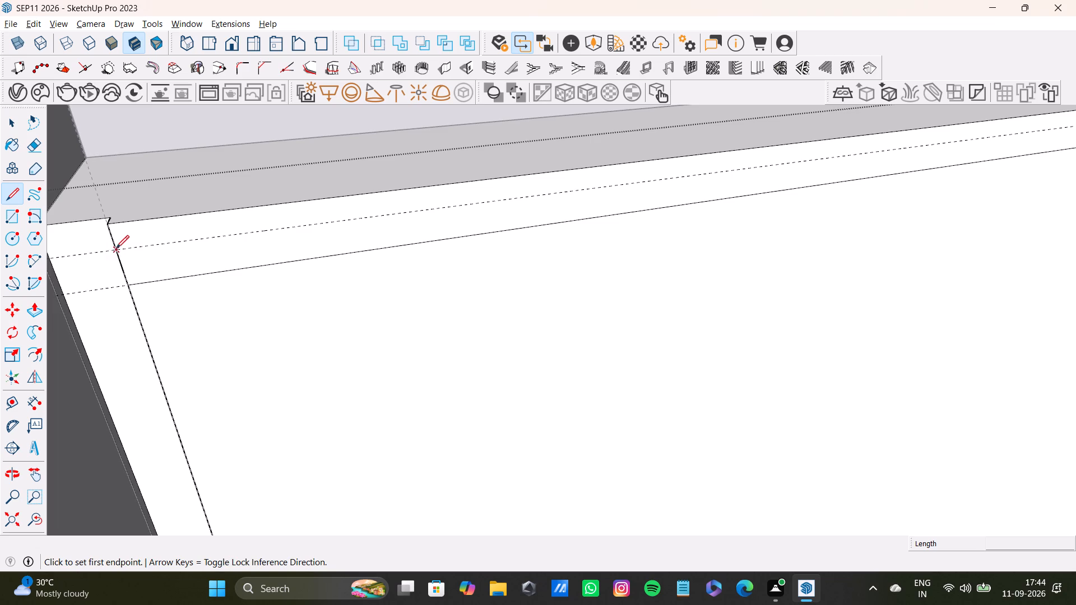
pyautogui.scroll(15, 112, 248)
pyautogui.click(108, 254)
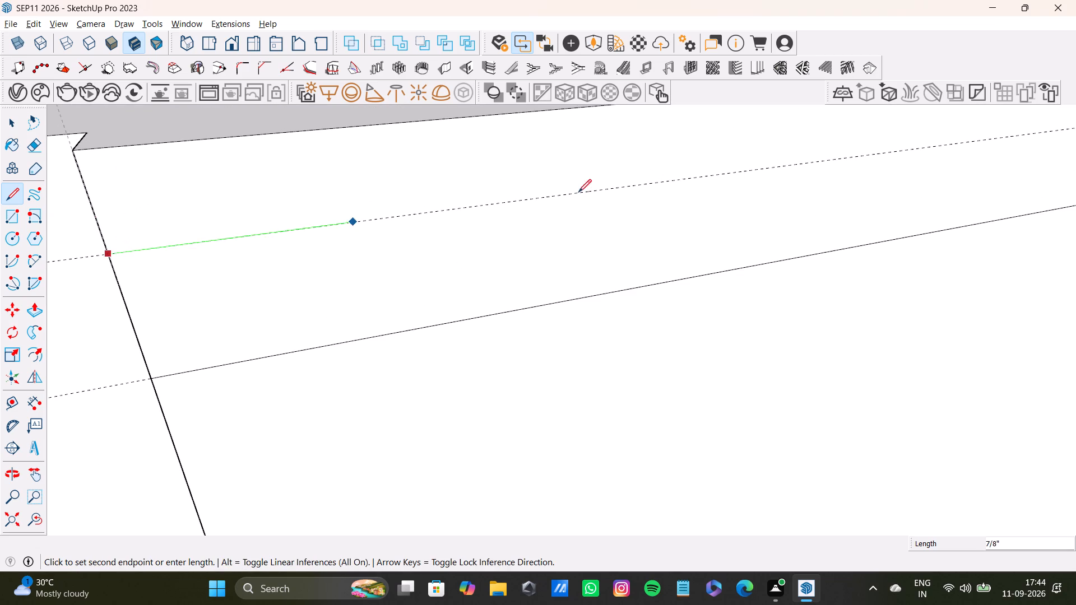
pyautogui.scroll(-4, 809, 129)
pyautogui.keyDown('shift'); pyautogui.moveTo(910, 150); pyautogui.dragTo(238, 266, button='middle'); pyautogui.keyUp('shift')
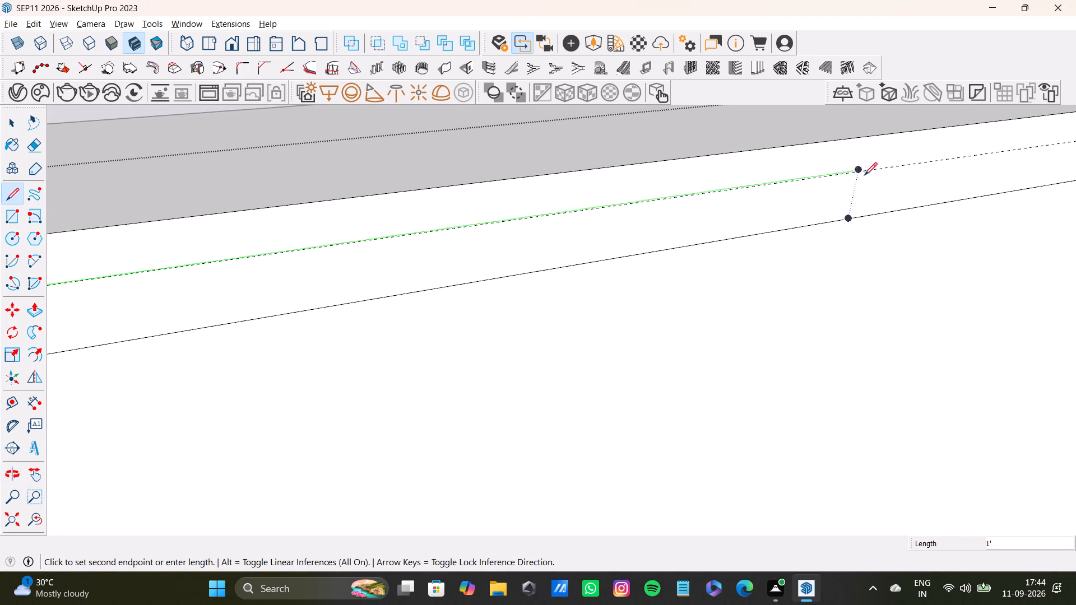
pyautogui.moveTo(887, 170); pyautogui.dragTo(378, 350, button='middle')
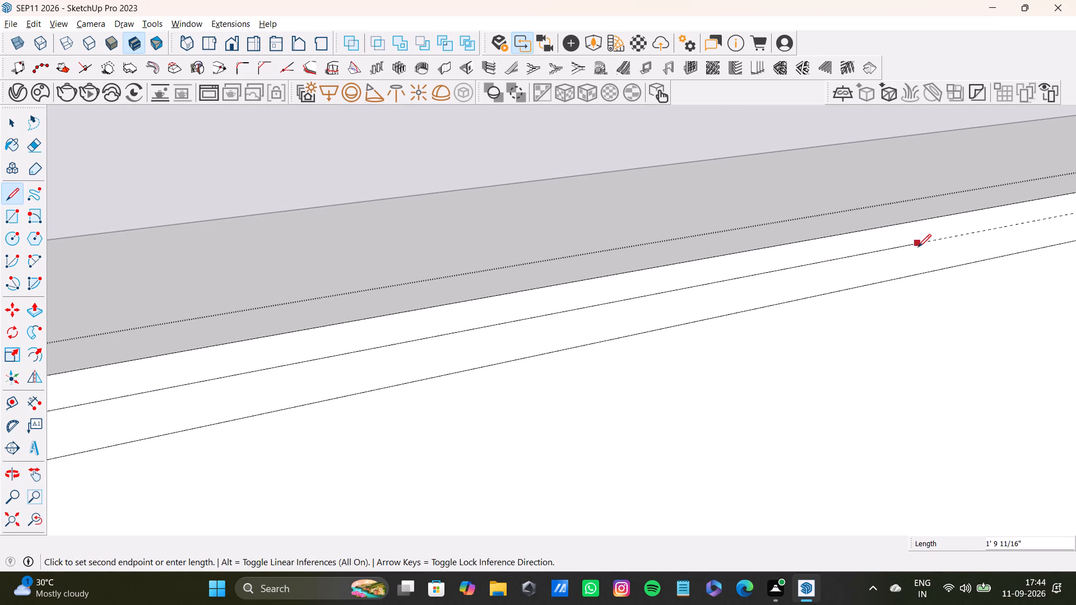
pyautogui.moveTo(918, 247); pyautogui.dragTo(320, 435, button='middle')
pyautogui.moveTo(935, 301); pyautogui.dragTo(433, 401, button='middle')
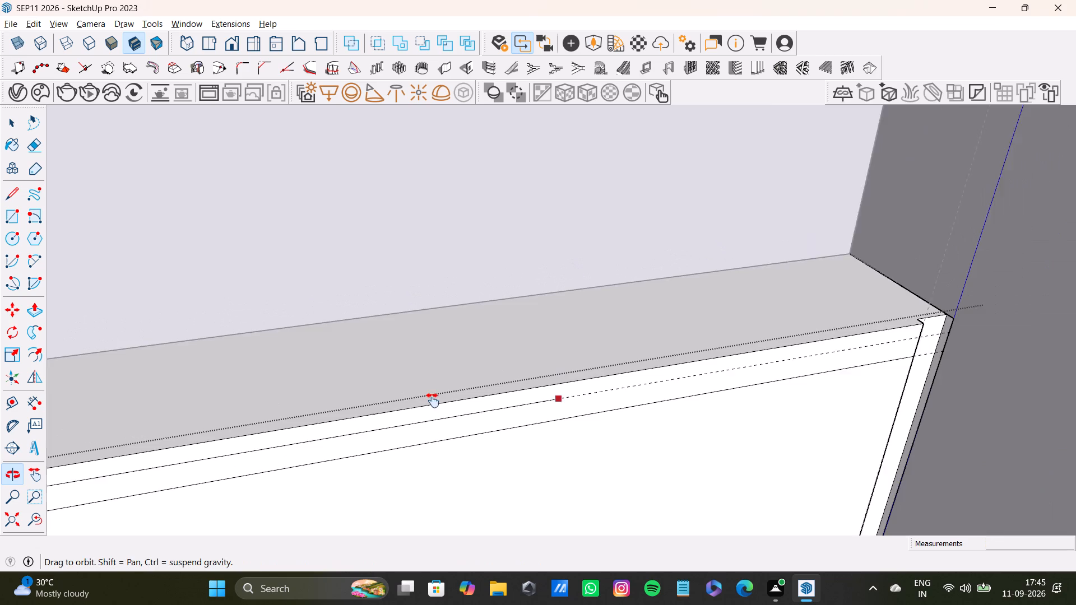
pyautogui.moveTo(433, 401); pyautogui.dragTo(379, 410, button='middle')
pyautogui.click(798, 356)
pyautogui.scroll(-6, 719, 374)
pyautogui.press('space')
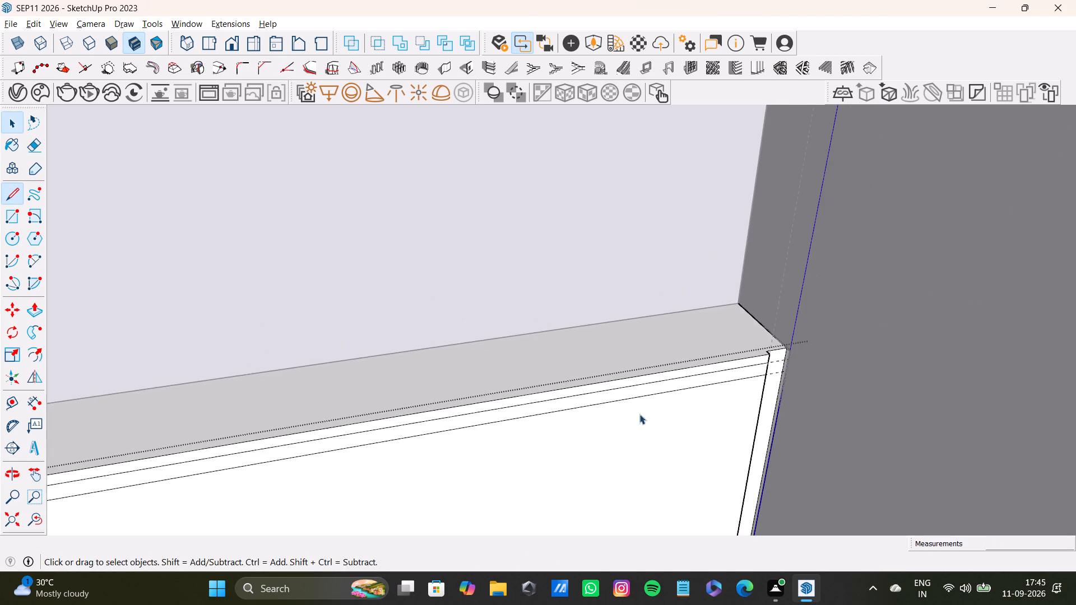
# Measure the horizontal strip's height between its upper and lower edges near the vertical strip.
pyautogui.scroll(-2, 639, 414)
pyautogui.moveTo(587, 439); pyautogui.dragTo(752, 306, button='middle')
pyautogui.scroll(-4, 394, 359)
pyautogui.keyDown('shift'); pyautogui.moveTo(386, 374); pyautogui.dragTo(500, 309, button='middle'); pyautogui.keyUp('shift')
pyautogui.scroll(8, 313, 324)
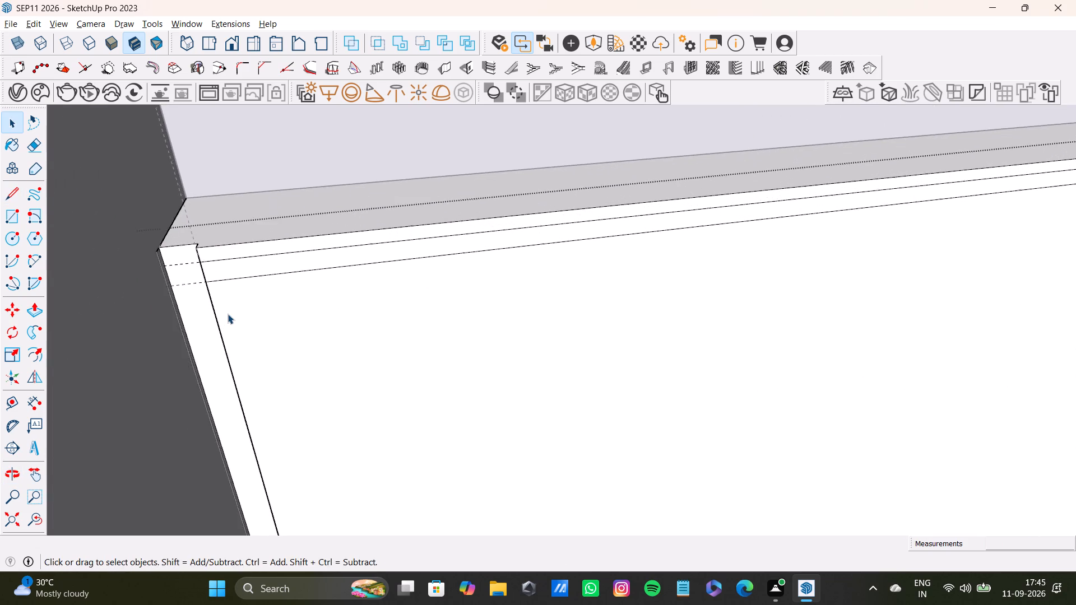
pyautogui.moveTo(228, 314); pyautogui.dragTo(204, 237, button='middle')
pyautogui.scroll(6, 213, 241)
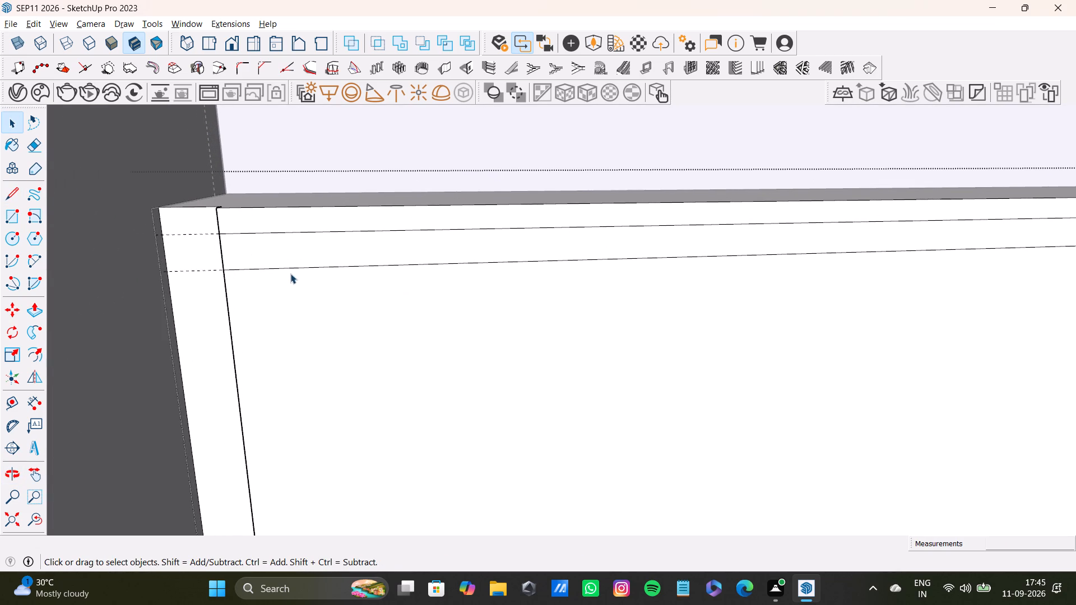
pyautogui.press('t')
pyautogui.scroll(4, 262, 267)
pyautogui.click(243, 218)
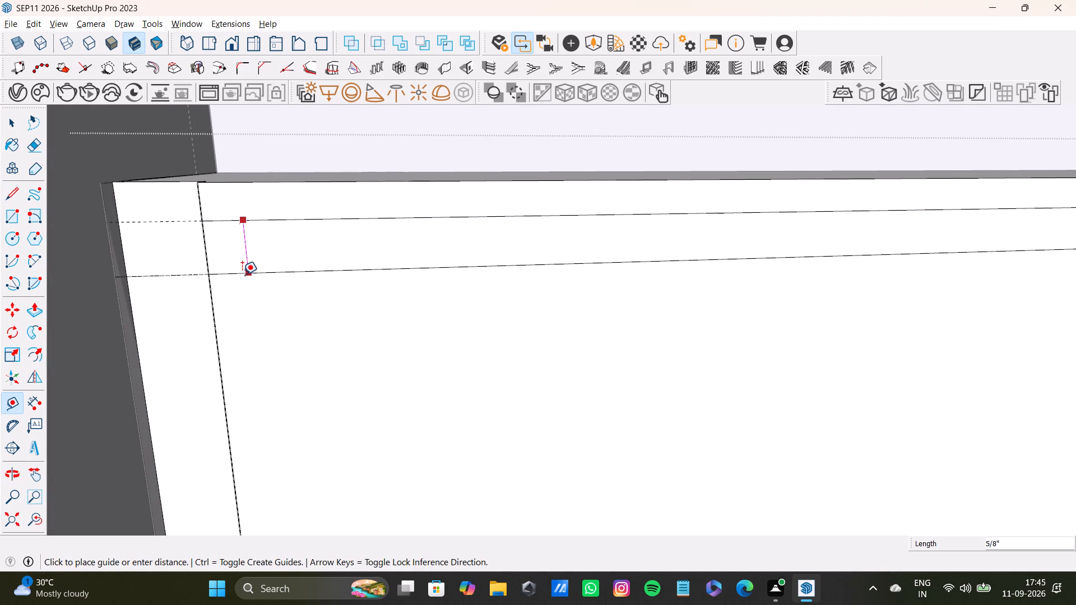
pyautogui.press('space')
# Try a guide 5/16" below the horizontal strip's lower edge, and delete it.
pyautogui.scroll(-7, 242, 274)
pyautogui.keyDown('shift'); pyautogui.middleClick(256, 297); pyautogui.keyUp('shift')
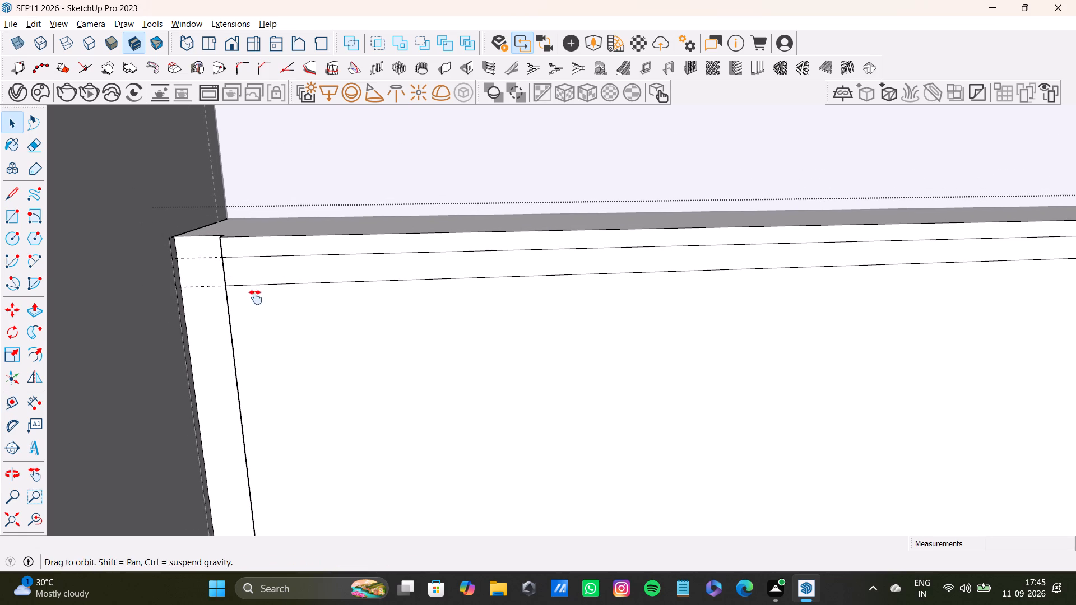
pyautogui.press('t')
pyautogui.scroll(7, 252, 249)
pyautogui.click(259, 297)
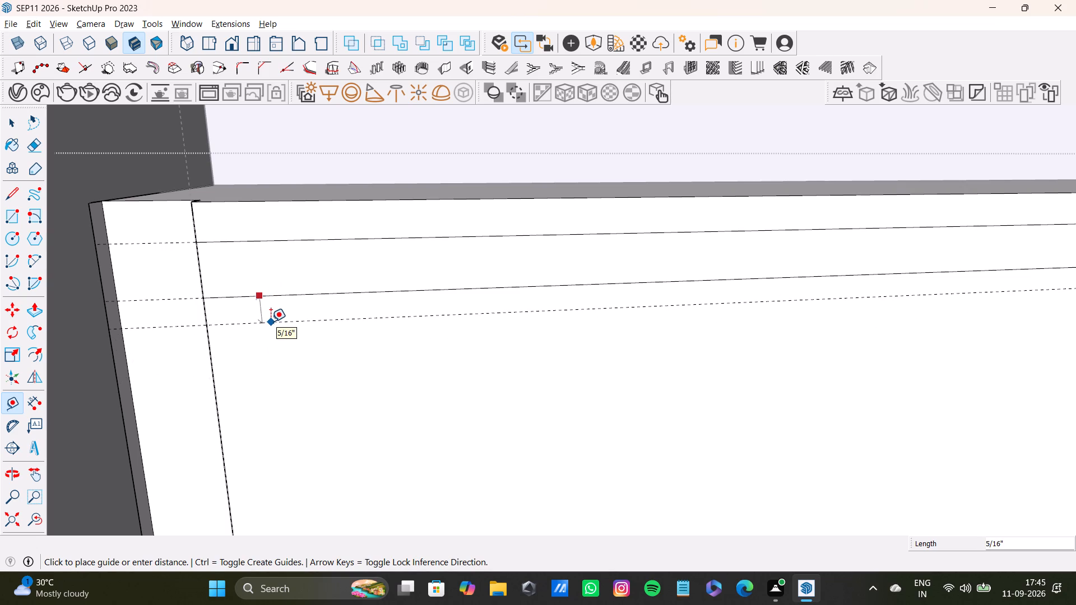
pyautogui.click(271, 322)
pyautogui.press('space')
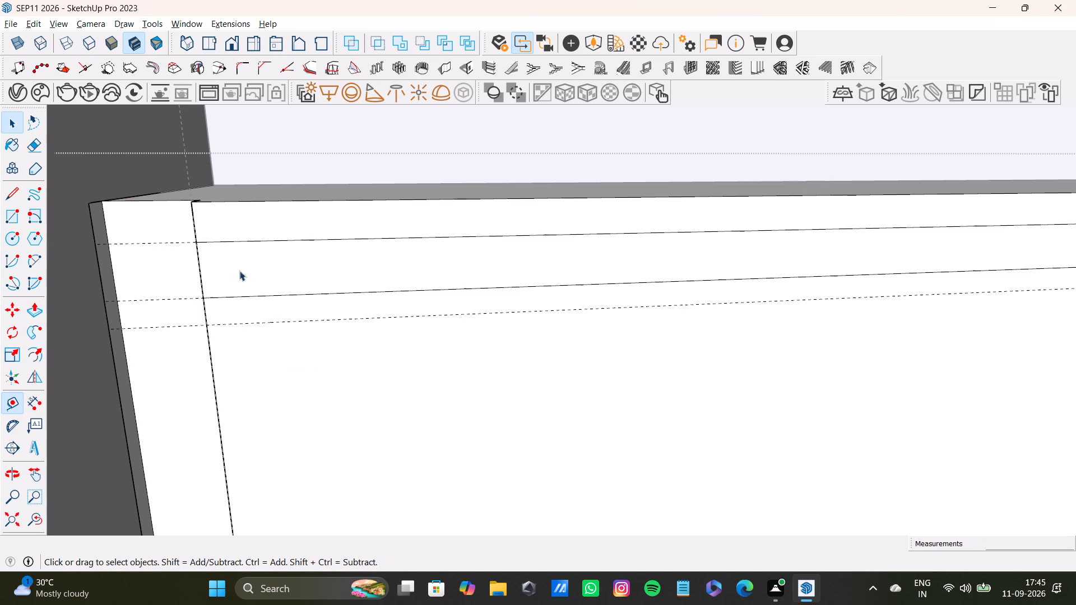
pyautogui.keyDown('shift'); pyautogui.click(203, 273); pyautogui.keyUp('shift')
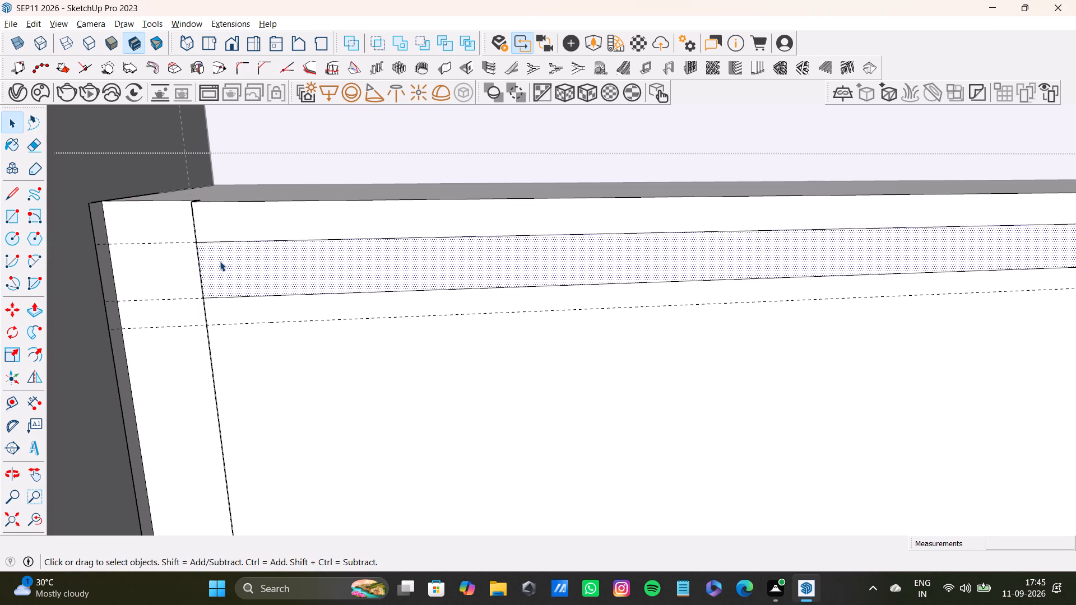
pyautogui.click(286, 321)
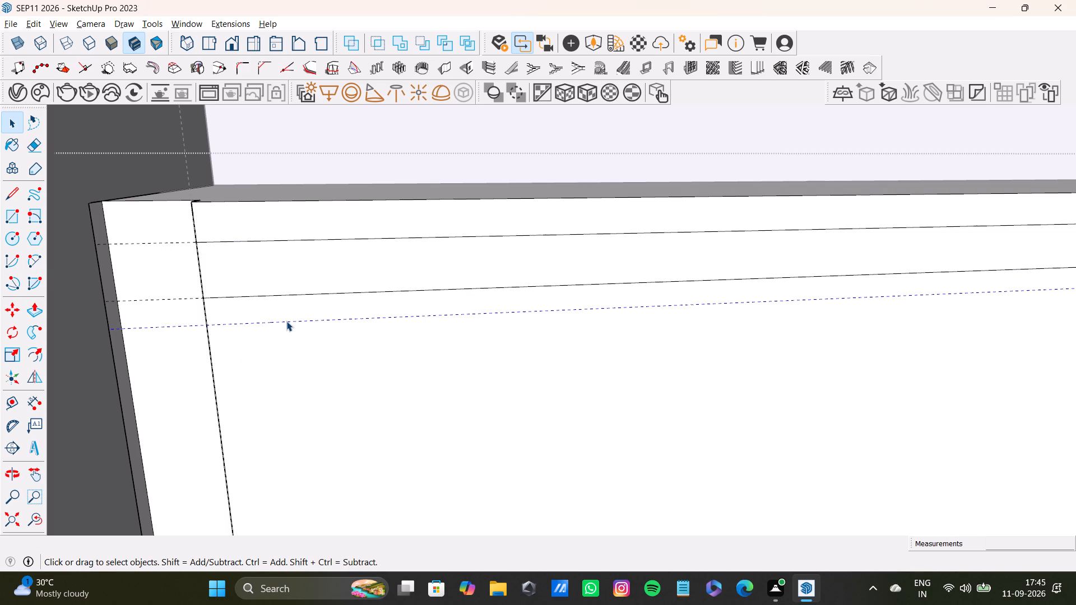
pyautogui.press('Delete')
# Copy the horizontal strip's face and edges about 4' 8 15/16" straight down to the bottom of the block's front face.
pyautogui.keyDown('shift'); pyautogui.click(260, 240); pyautogui.keyUp('shift')
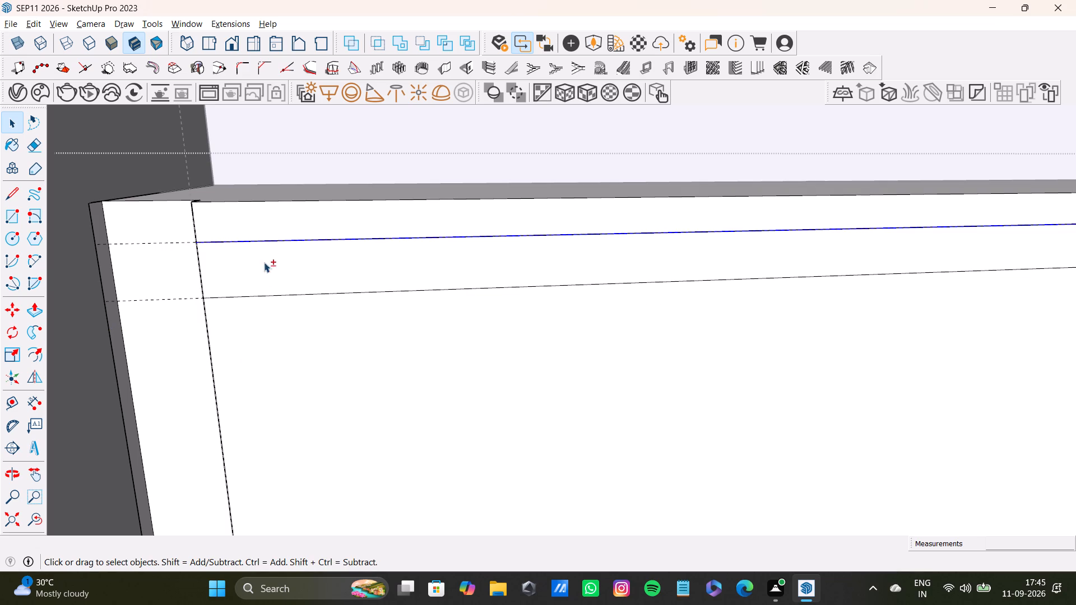
pyautogui.keyDown('shift'); pyautogui.click(273, 295); pyautogui.keyUp('shift')
pyautogui.keyDown('shift'); pyautogui.click(202, 283); pyautogui.keyUp('shift')
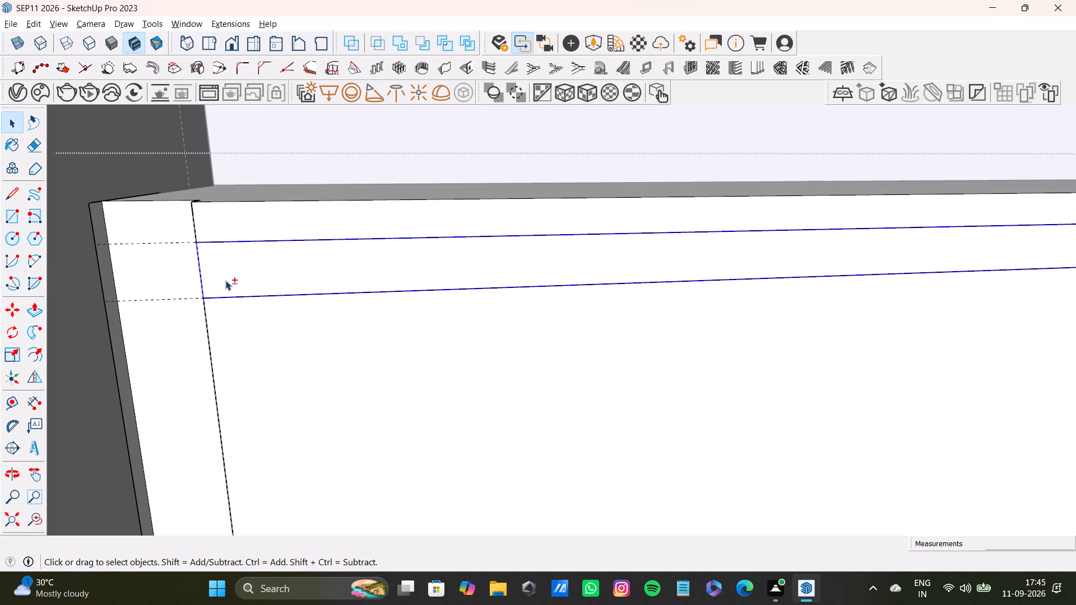
pyautogui.keyDown('shift'); pyautogui.click(264, 280); pyautogui.keyUp('shift')
pyautogui.keyDown('shift'); pyautogui.scroll(-8, 432, 272); pyautogui.keyUp('shift')
pyautogui.keyDown('shift'); pyautogui.moveTo(717, 280); pyautogui.dragTo(233, 339, button='middle'); pyautogui.keyUp('shift')
pyautogui.keyDown('shift'); pyautogui.scroll(-4, 716, 335); pyautogui.keyUp('shift')
pyautogui.keyDown('shift'); pyautogui.moveTo(756, 323); pyautogui.dragTo(644, 323, button='middle'); pyautogui.keyUp('shift')
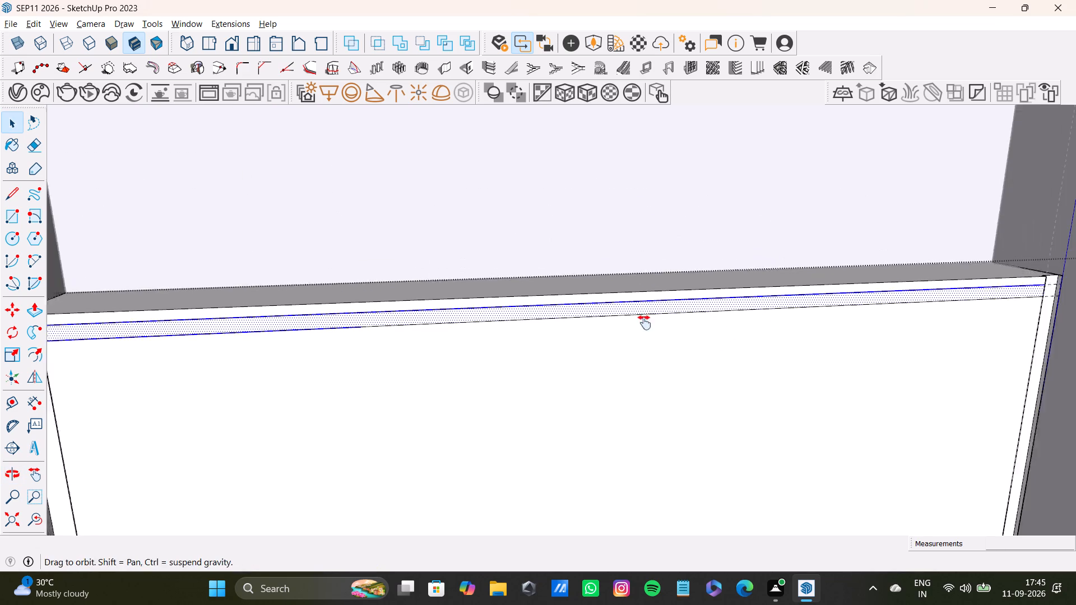
pyautogui.keyDown('shift'); pyautogui.moveTo(644, 323); pyautogui.dragTo(569, 329, button='middle'); pyautogui.keyUp('shift')
pyautogui.keyDown('shift'); pyautogui.scroll(15, 959, 311); pyautogui.keyUp('shift')
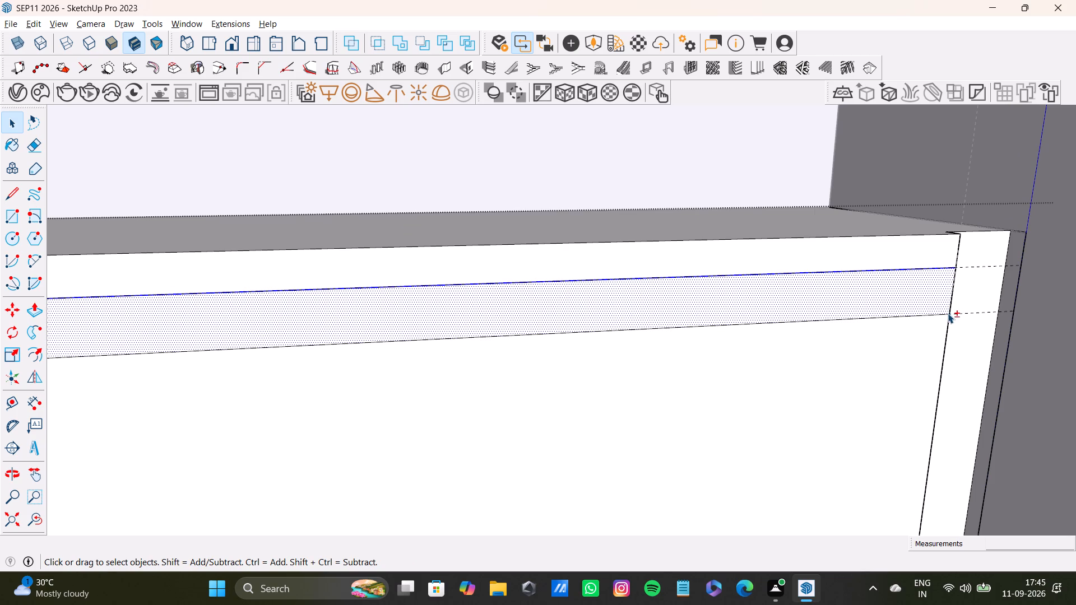
pyautogui.keyDown('shift'); pyautogui.click(947, 315); pyautogui.keyUp('shift')
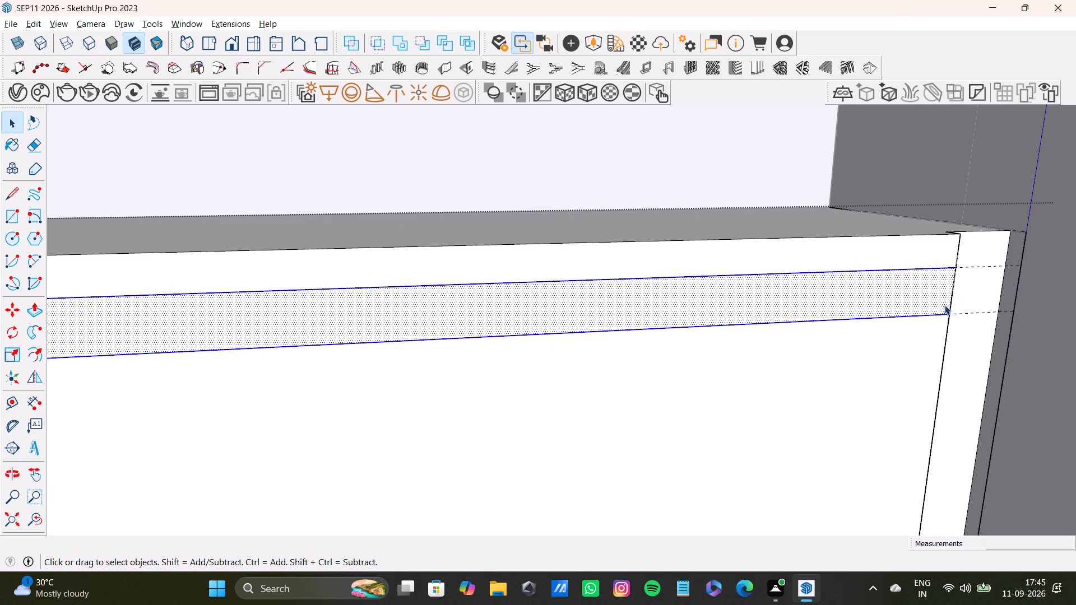
pyautogui.press('m')
pyautogui.keyDown('ctrl'); pyautogui.click(956, 270); pyautogui.keyUp('ctrl')
pyautogui.scroll(-6, 948, 353)
pyautogui.keyDown('shift'); pyautogui.moveTo(938, 446); pyautogui.dragTo(930, 181, button='middle'); pyautogui.keyUp('shift')
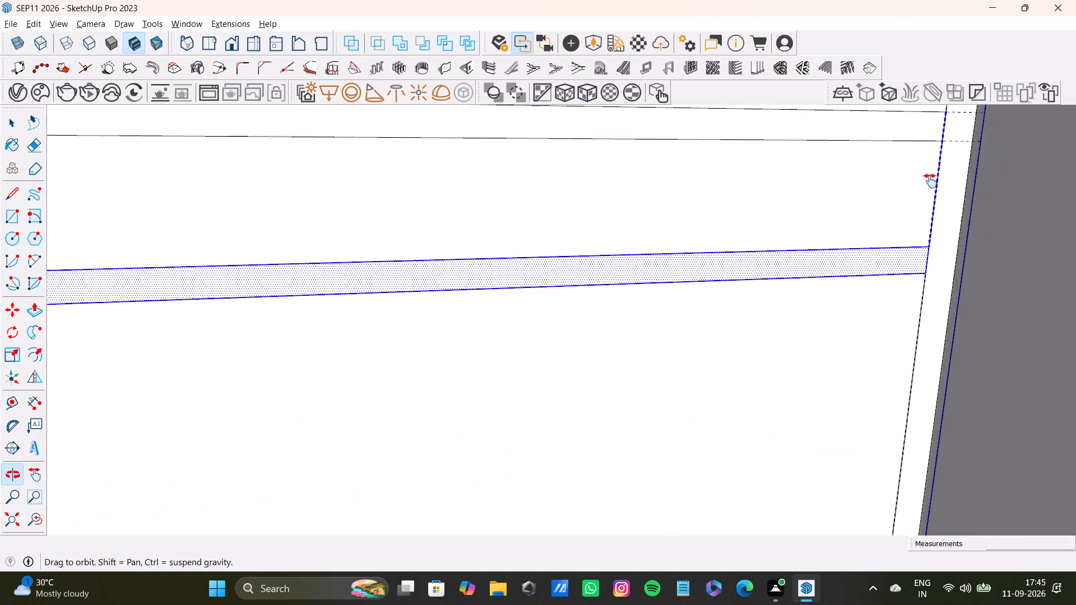
pyautogui.keyDown('shift'); pyautogui.moveTo(930, 181); pyautogui.dragTo(924, 142, button='middle'); pyautogui.keyUp('shift')
pyautogui.keyDown('shift'); pyautogui.scroll(1, 916, 107); pyautogui.keyUp('shift')
pyautogui.scroll(-3, 902, 288)
pyautogui.keyDown('shift'); pyautogui.moveTo(902, 412); pyautogui.dragTo(866, 181, button='middle'); pyautogui.keyUp('shift')
pyautogui.scroll(-2, 840, 464)
pyautogui.moveTo(798, 486); pyautogui.dragTo(808, 248, button='middle')
pyautogui.scroll(-3, 819, 482)
pyautogui.keyDown('shift'); pyautogui.moveTo(811, 478); pyautogui.dragTo(806, 236, button='middle'); pyautogui.keyUp('shift')
pyautogui.scroll(3, 801, 301)
pyautogui.moveTo(813, 445); pyautogui.dragTo(781, 203, button='middle')
pyautogui.scroll(3, 745, 278)
pyautogui.moveTo(736, 395); pyautogui.dragTo(735, 152, button='middle')
pyautogui.keyDown('shift'); pyautogui.scroll(1, 735, 118); pyautogui.keyUp('shift')
pyautogui.scroll(-3, 734, 204)
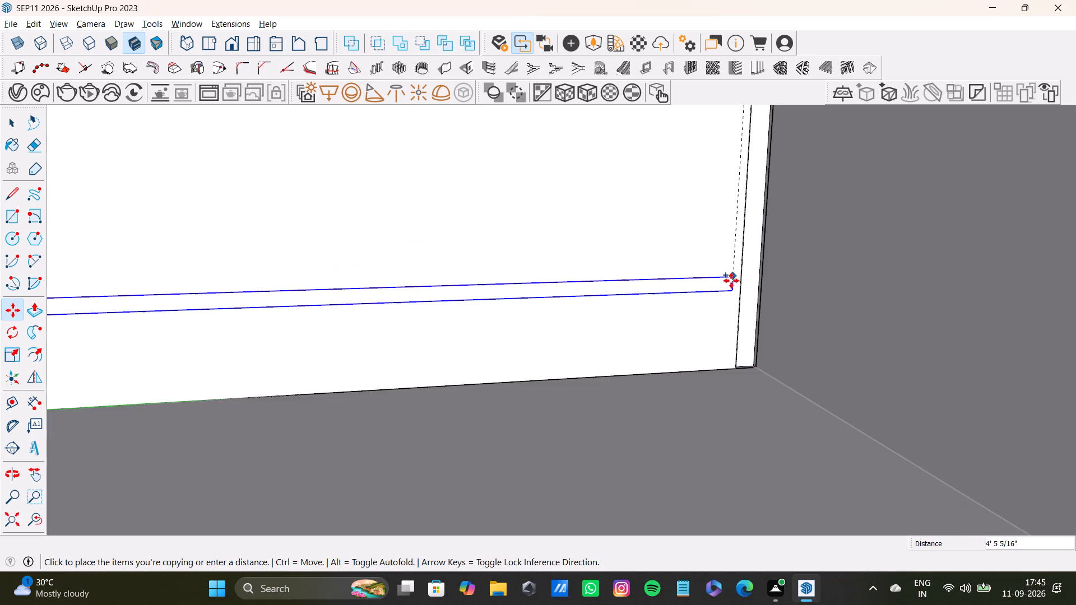
pyautogui.scroll(4, 727, 304)
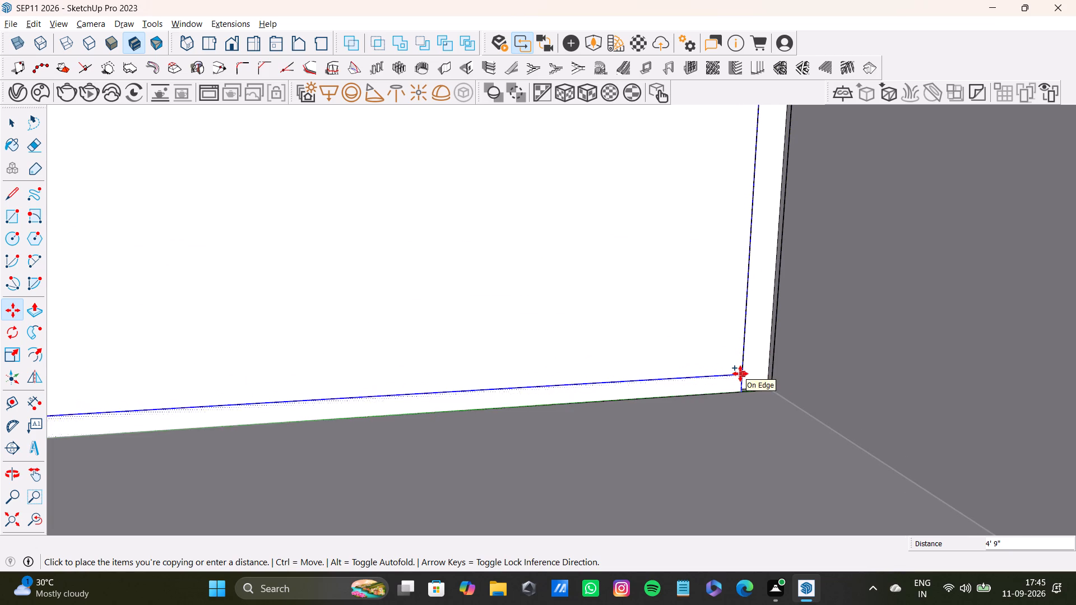
pyautogui.click(740, 373)
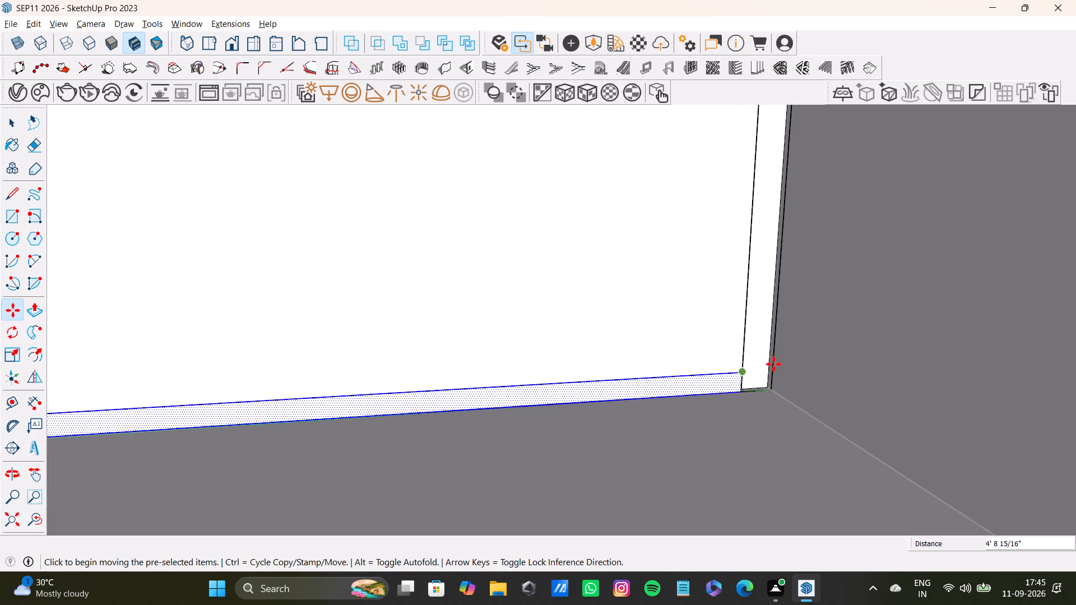
# Divide the distance to the copied strip into 33 equal intervals to fill the front face with strips.
pyautogui.press('/')
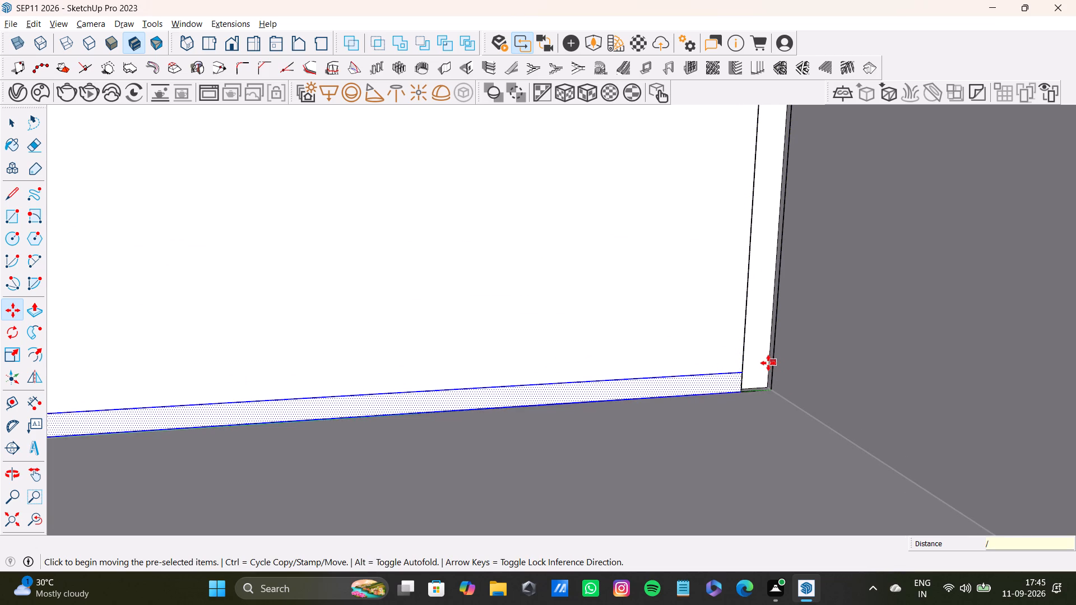
pyautogui.write('33')
pyautogui.press('Return')
pyautogui.press('space')
# Push the topmost thin horizontal strip 1/4" into the block with Push/Pull.
pyautogui.scroll(-4, 531, 313)
pyautogui.keyDown('shift'); pyautogui.moveTo(503, 294); pyautogui.dragTo(825, 488, button='middle'); pyautogui.keyUp('shift')
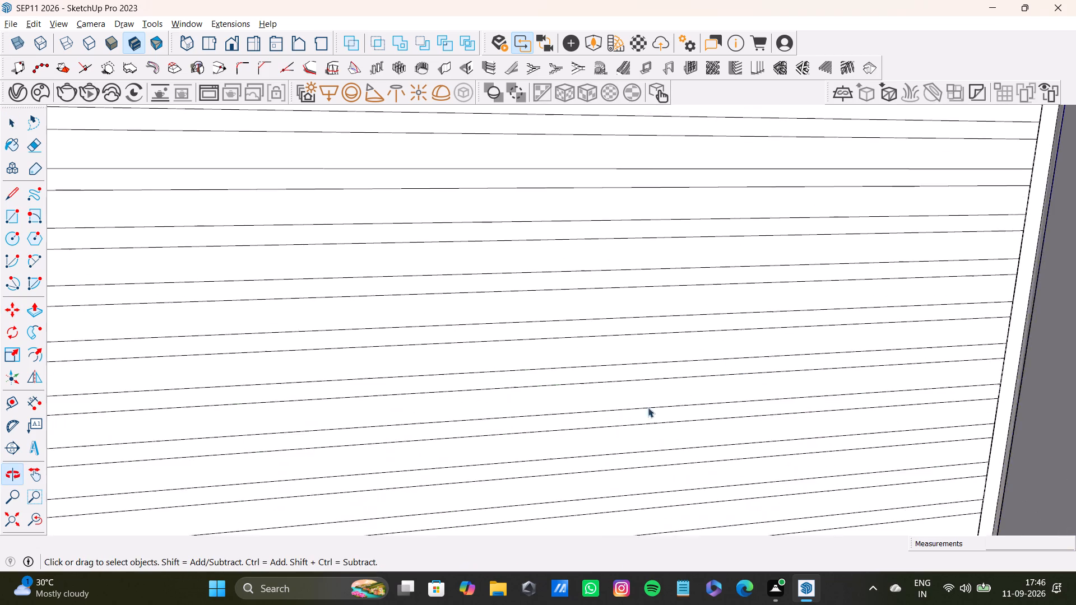
pyautogui.scroll(-13, 588, 374)
pyautogui.keyDown('shift'); pyautogui.moveTo(530, 314); pyautogui.dragTo(550, 494, button='middle'); pyautogui.keyUp('shift')
pyautogui.scroll(3, 360, 179)
pyautogui.moveTo(330, 154); pyautogui.dragTo(266, 239, button='middle')
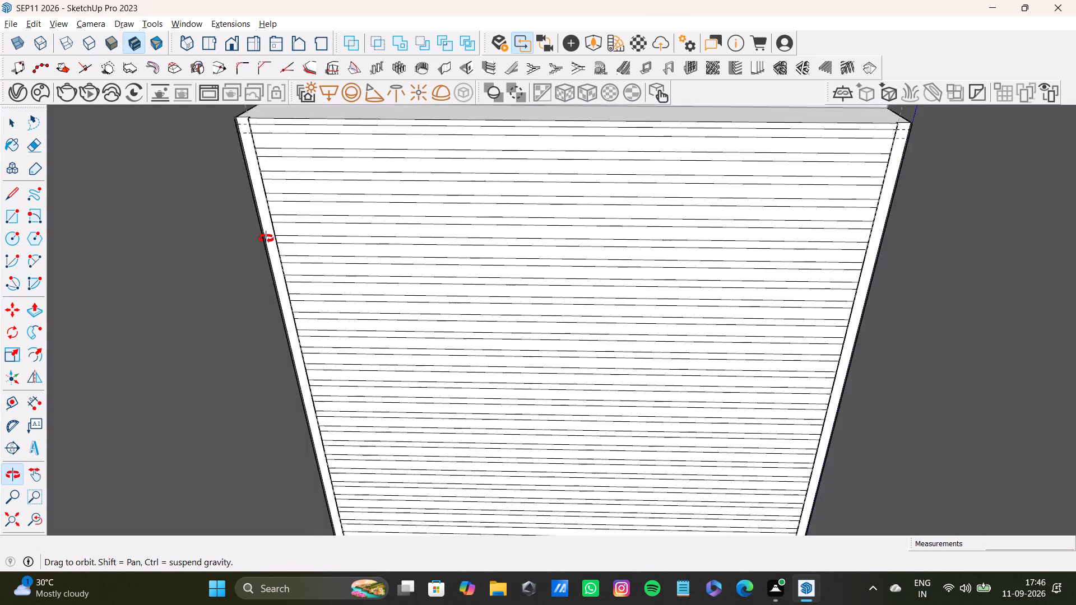
pyautogui.moveTo(266, 239); pyautogui.dragTo(262, 231, button='middle')
pyautogui.scroll(3, 270, 164)
pyautogui.keyDown('shift'); pyautogui.moveTo(282, 142); pyautogui.dragTo(310, 360, button='middle'); pyautogui.keyUp('shift')
pyautogui.keyDown('shift'); pyautogui.scroll(-1, 309, 359); pyautogui.keyUp('shift')
pyautogui.scroll(1, 308, 353)
pyautogui.moveTo(307, 347); pyautogui.dragTo(326, 288, button='middle')
pyautogui.scroll(9, 275, 317)
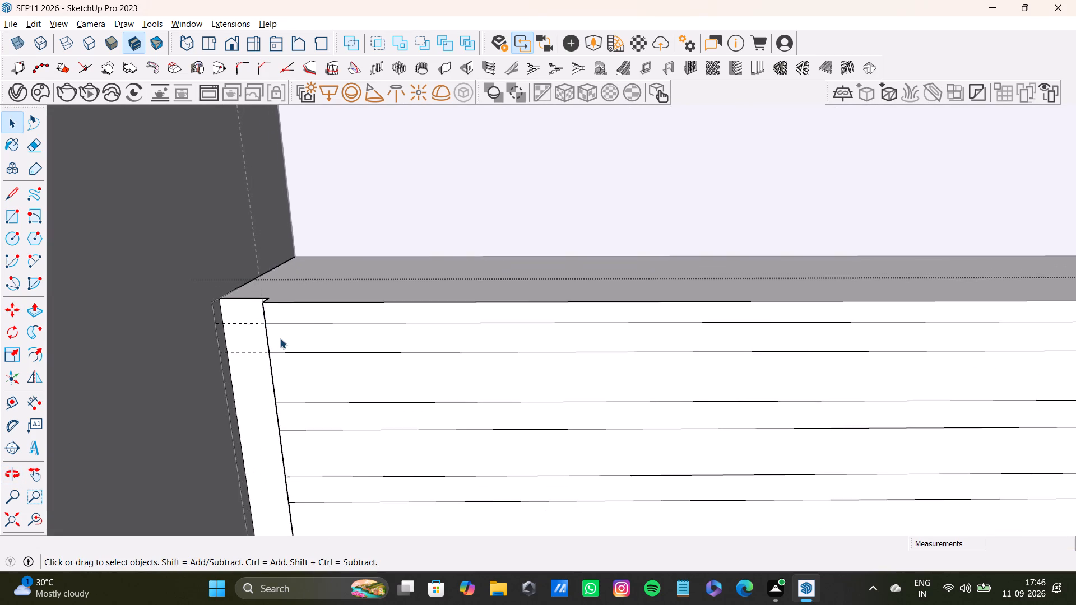
pyautogui.scroll(5, 280, 338)
pyautogui.click(281, 338)
pyautogui.press('p')
pyautogui.moveTo(282, 338); pyautogui.dragTo(293, 334)
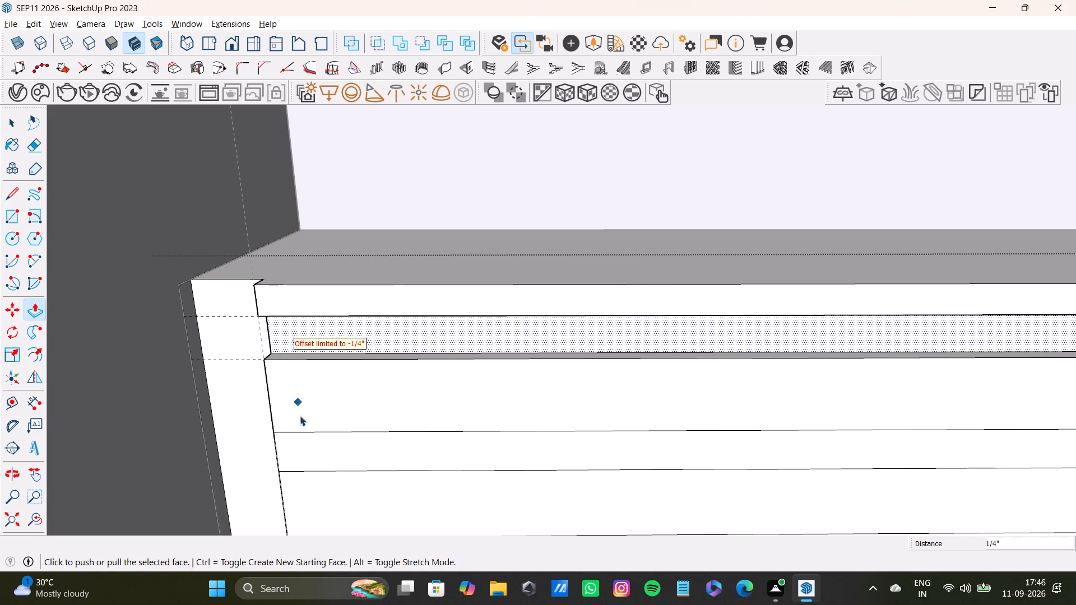
pyautogui.press('space')
# Push the second thin horizontal strip from the top 1/4" into the block.
pyautogui.click(316, 453)
pyautogui.press('p')
pyautogui.moveTo(316, 453); pyautogui.dragTo(329, 448)
pyautogui.scroll(-3, 326, 448)
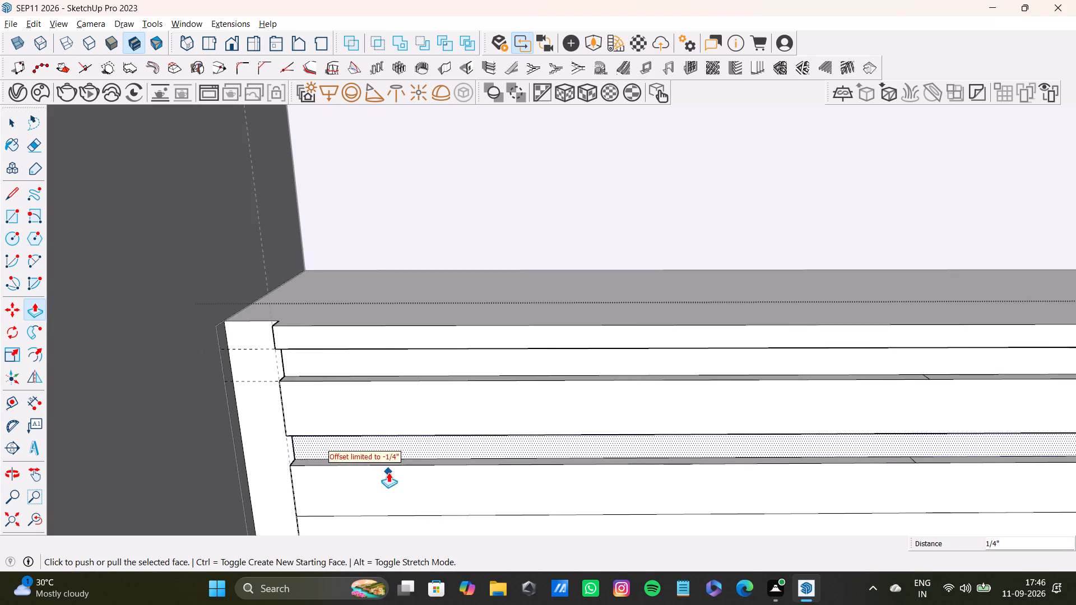
# Undo the two 1/4" recesses in the top thin strips so the block's front face is flat again.
pyautogui.moveTo(388, 472); pyautogui.dragTo(382, 276, button='middle')
pyautogui.scroll(3, 317, 356)
pyautogui.click(329, 348)
pyautogui.press('space')
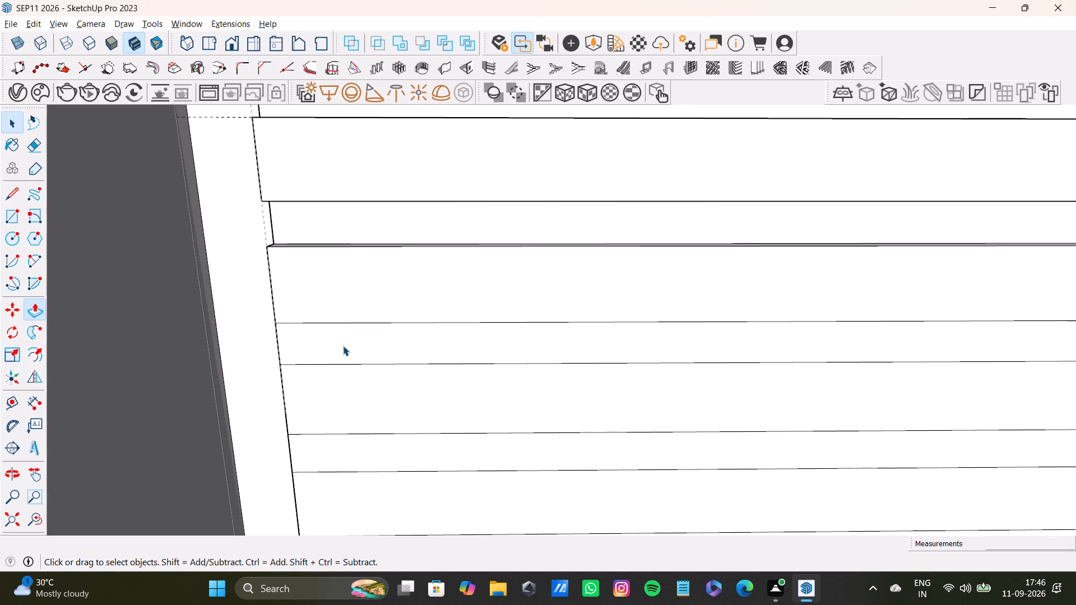
pyautogui.scroll(-9, 304, 257)
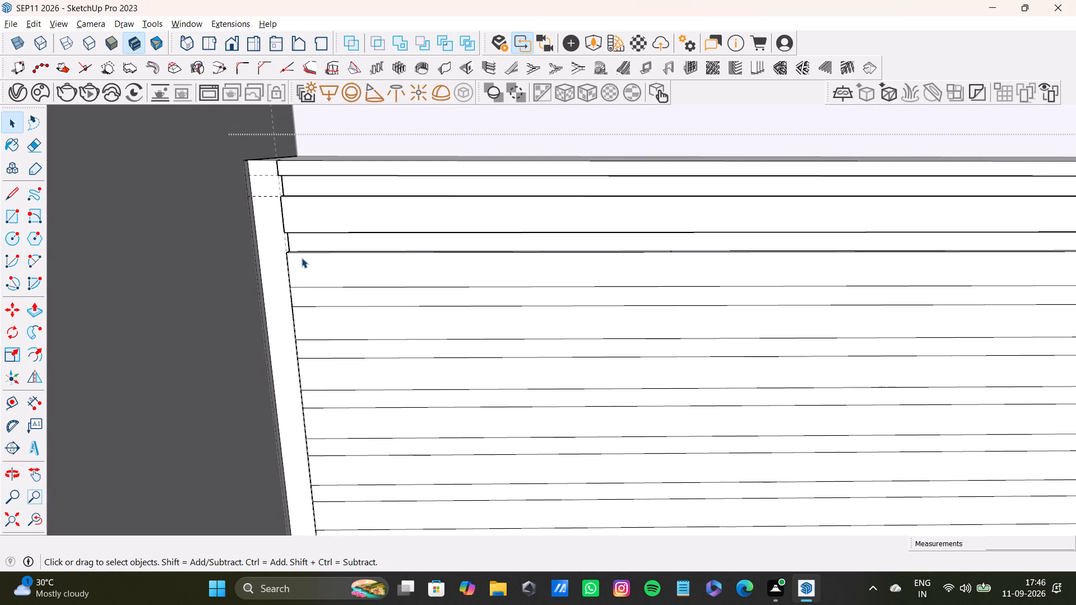
pyautogui.hotkey('ctrl', 'z')
pyautogui.hotkey('ctrl', 'z')
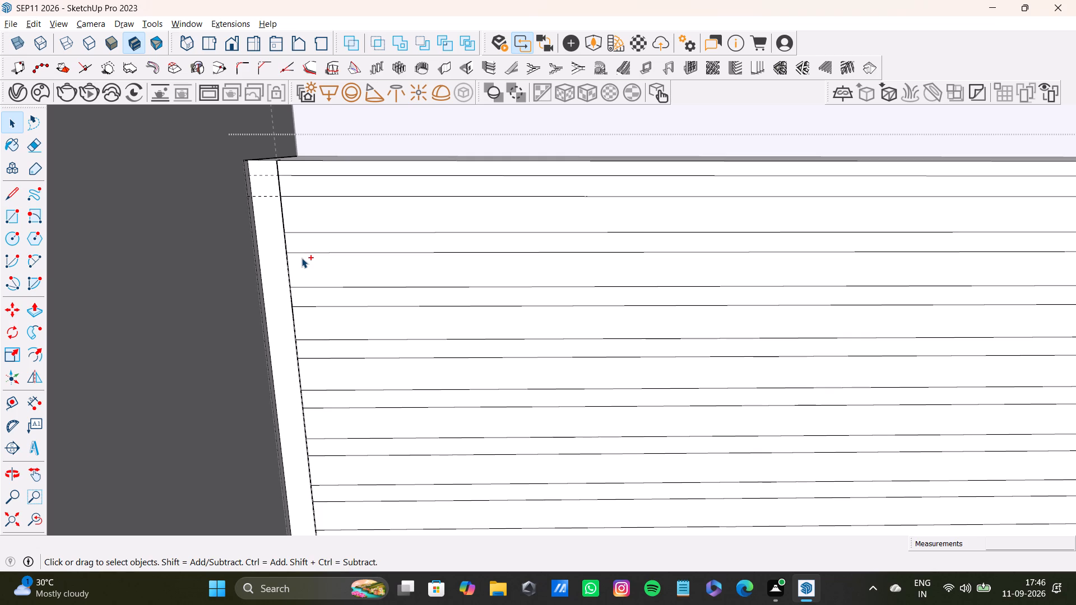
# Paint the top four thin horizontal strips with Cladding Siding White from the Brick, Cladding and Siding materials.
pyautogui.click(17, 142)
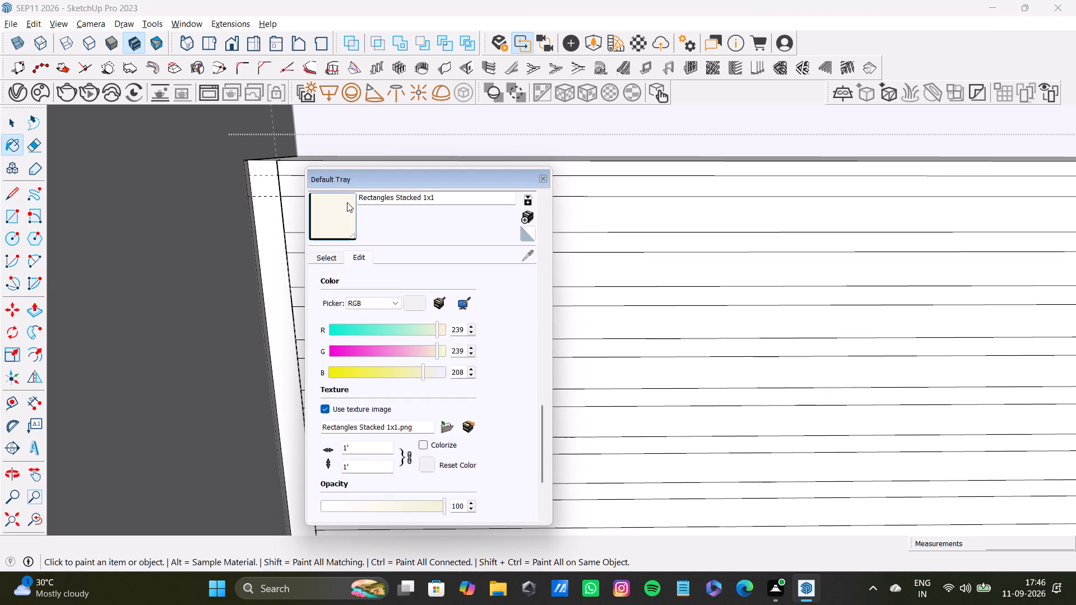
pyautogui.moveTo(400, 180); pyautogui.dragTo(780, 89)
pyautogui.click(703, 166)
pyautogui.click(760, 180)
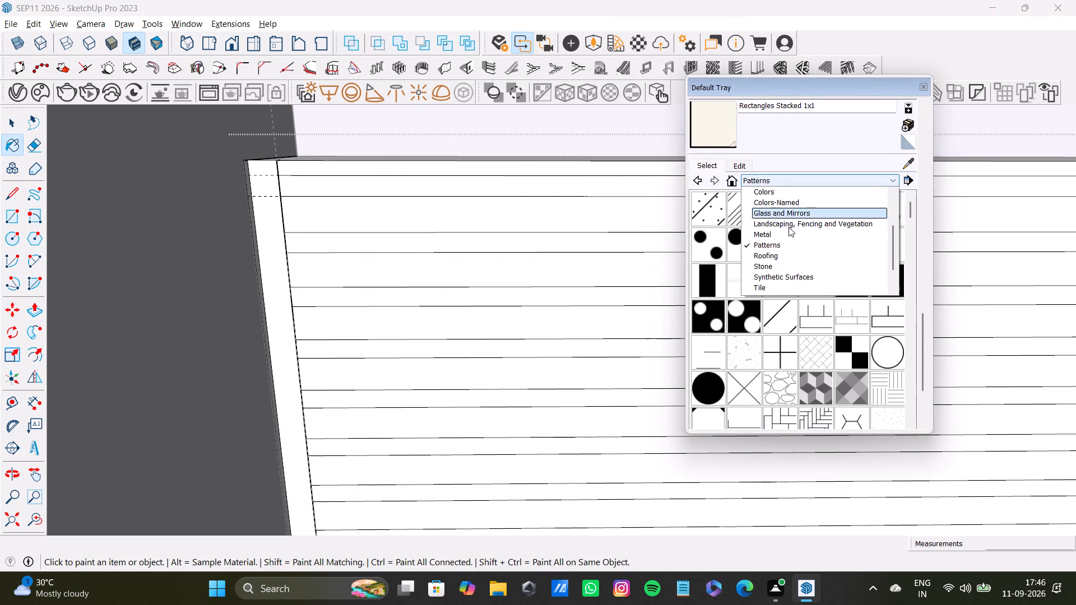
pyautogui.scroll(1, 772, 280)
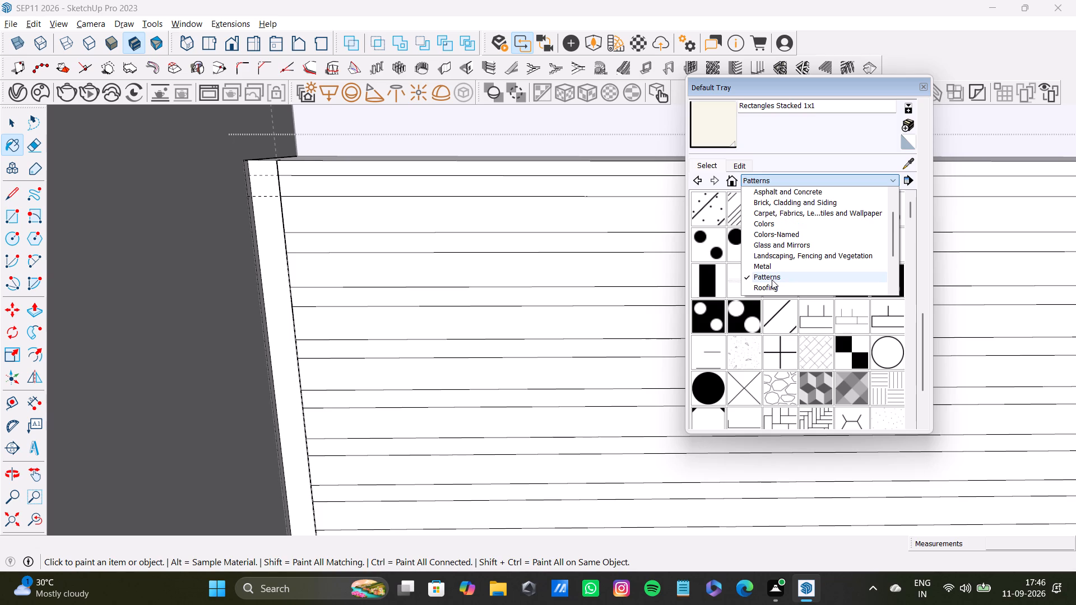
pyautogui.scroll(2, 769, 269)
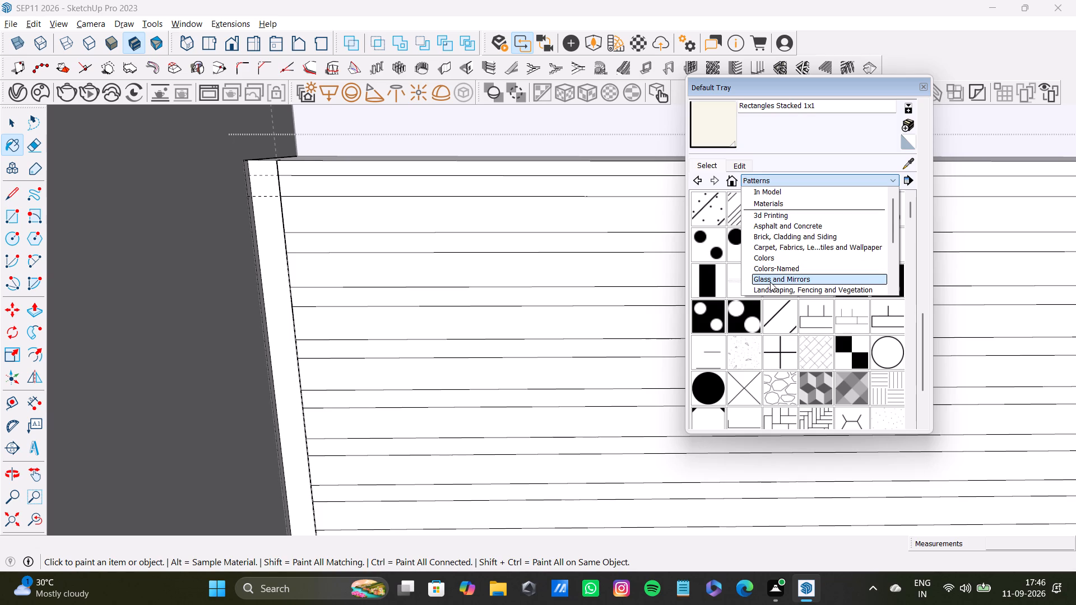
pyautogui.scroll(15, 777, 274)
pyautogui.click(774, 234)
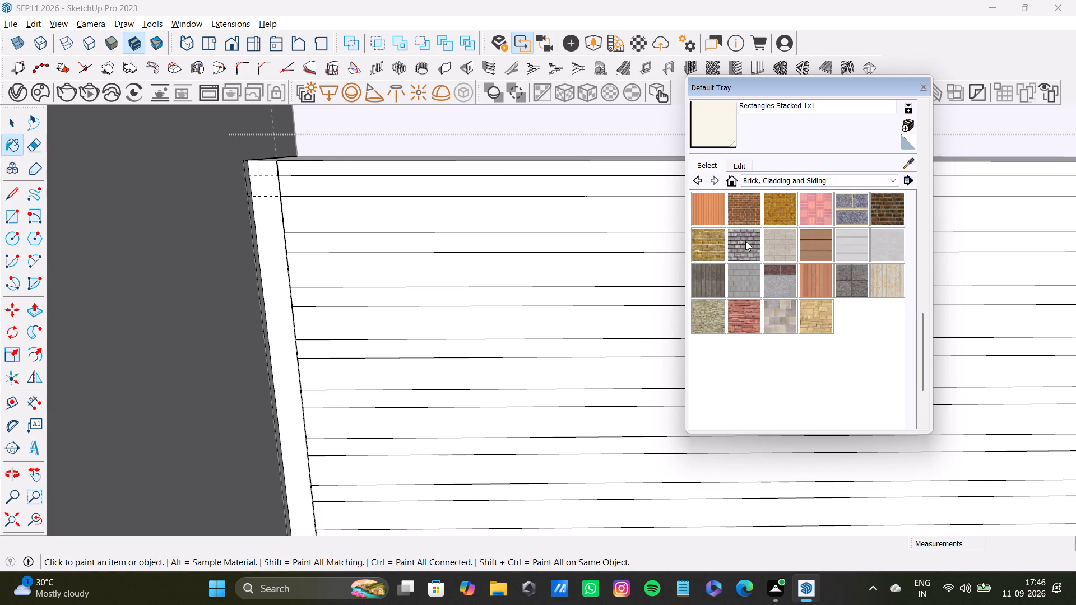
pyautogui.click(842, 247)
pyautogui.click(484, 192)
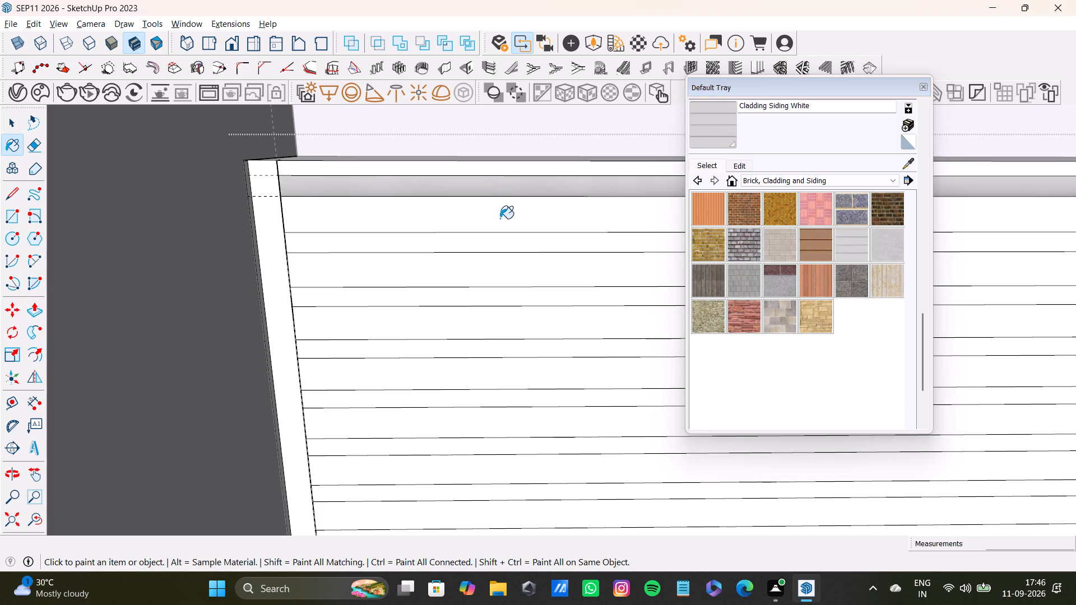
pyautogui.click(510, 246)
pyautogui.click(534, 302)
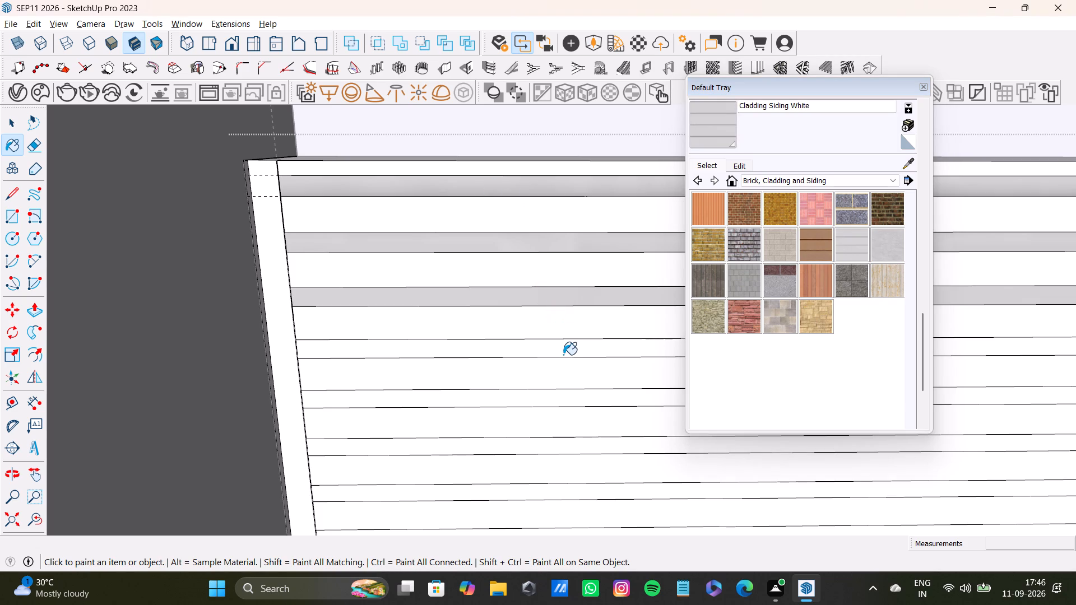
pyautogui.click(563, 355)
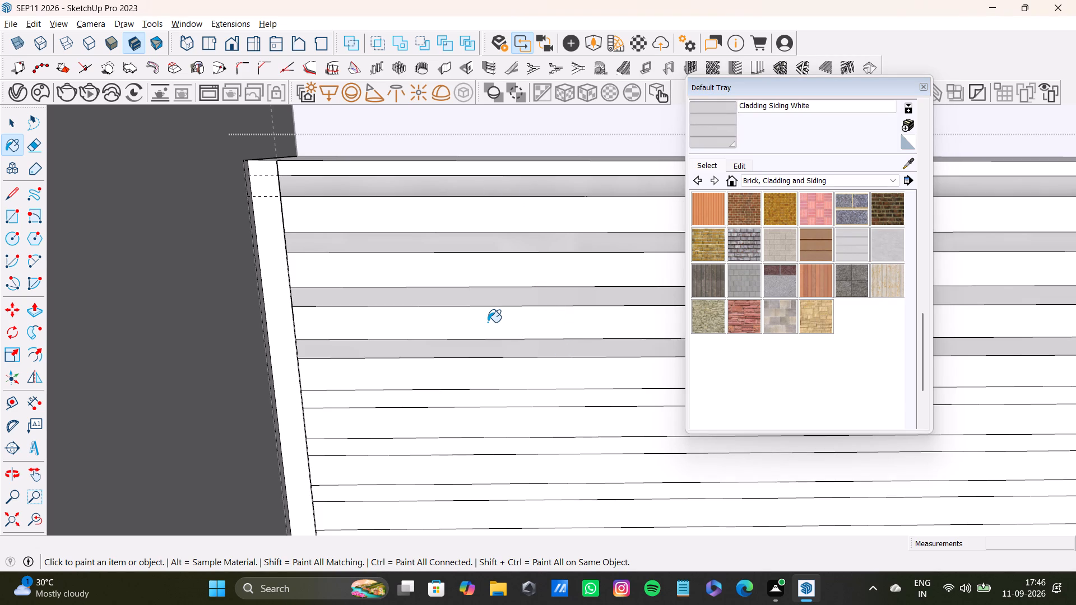
# Repaint the top four thin horizontal strips with 0110_LightSlateGray from the Colors-Named collection.
pyautogui.click(770, 182)
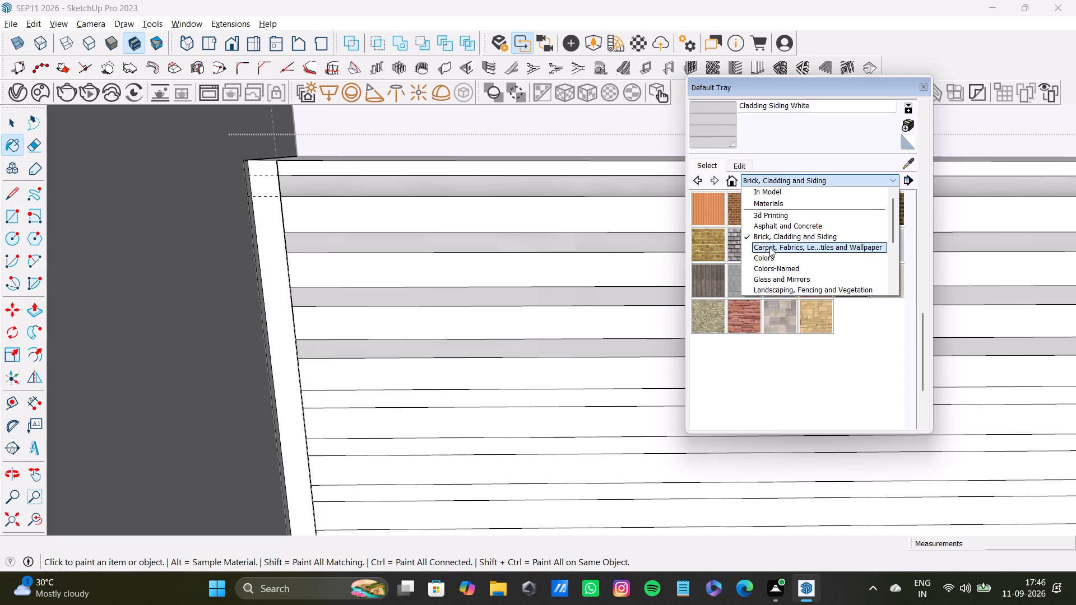
pyautogui.scroll(5, 769, 254)
pyautogui.click(775, 229)
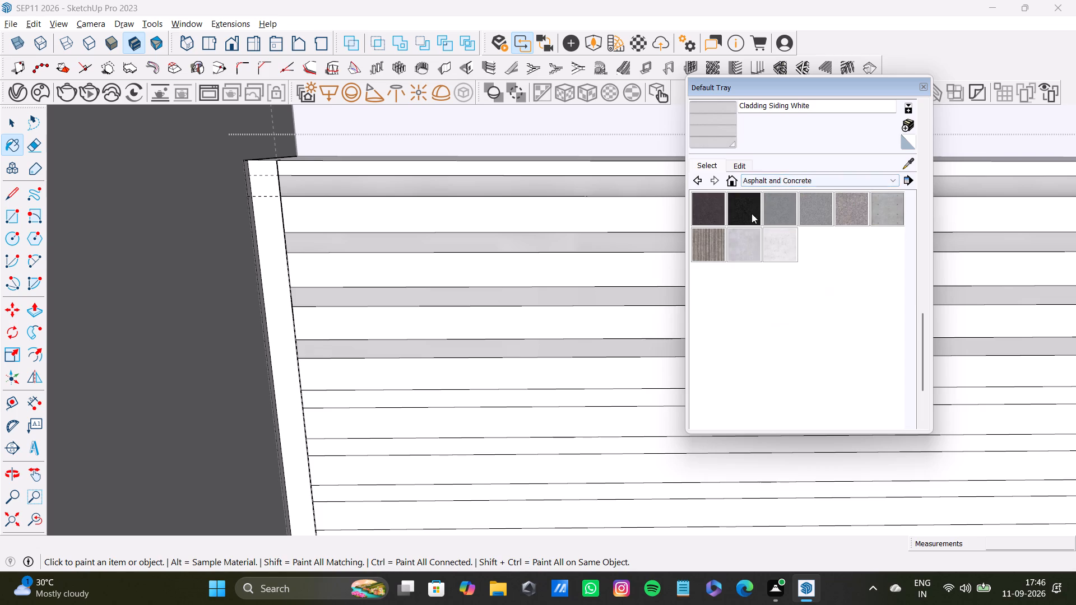
pyautogui.click(774, 182)
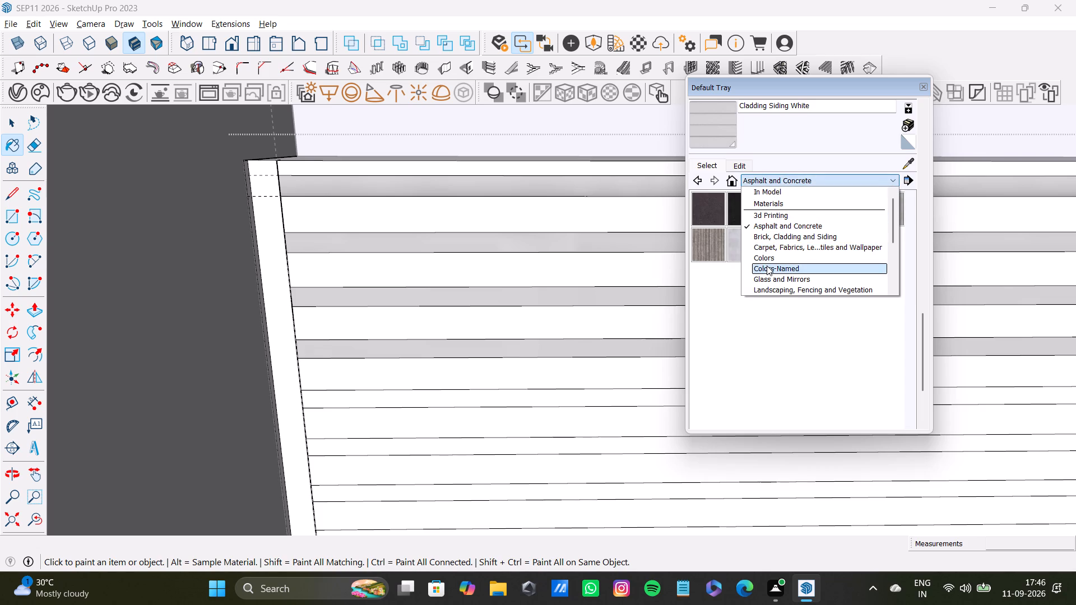
pyautogui.click(767, 266)
pyautogui.scroll(-5, 803, 313)
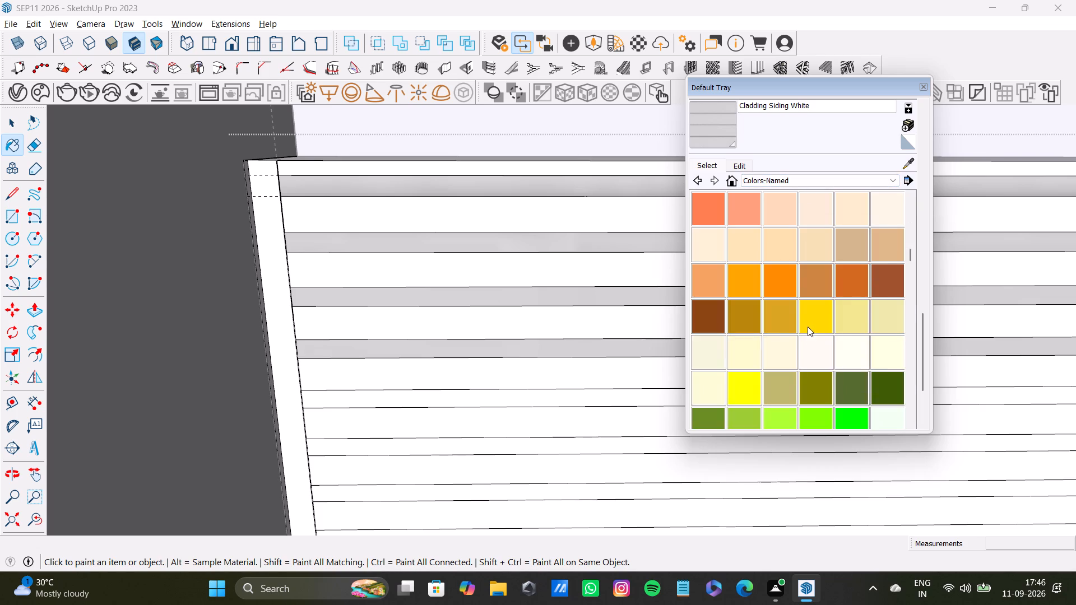
pyautogui.scroll(-10, 810, 339)
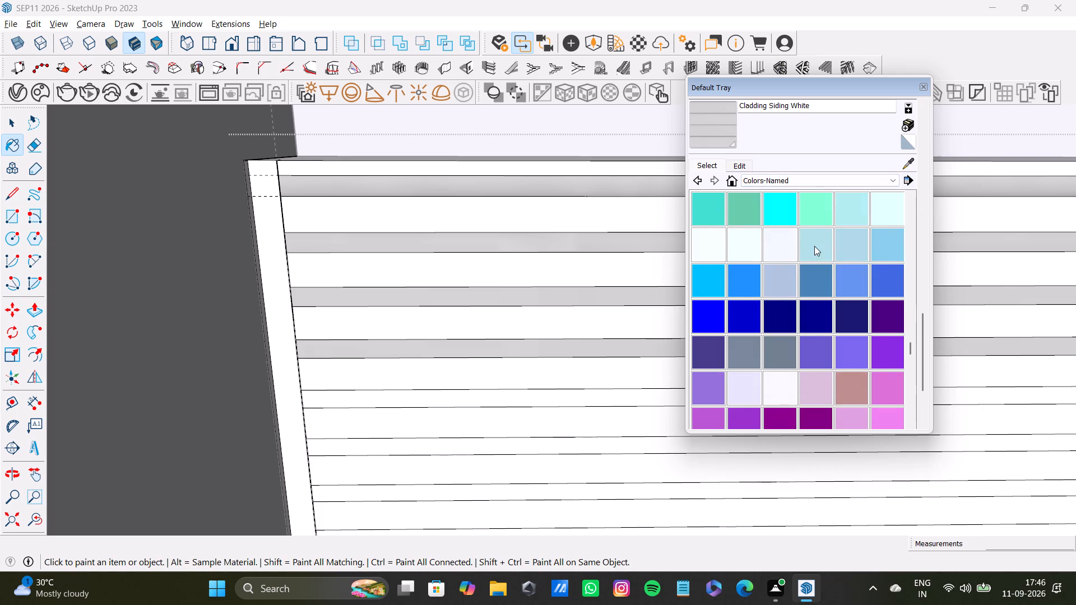
pyautogui.click(814, 246)
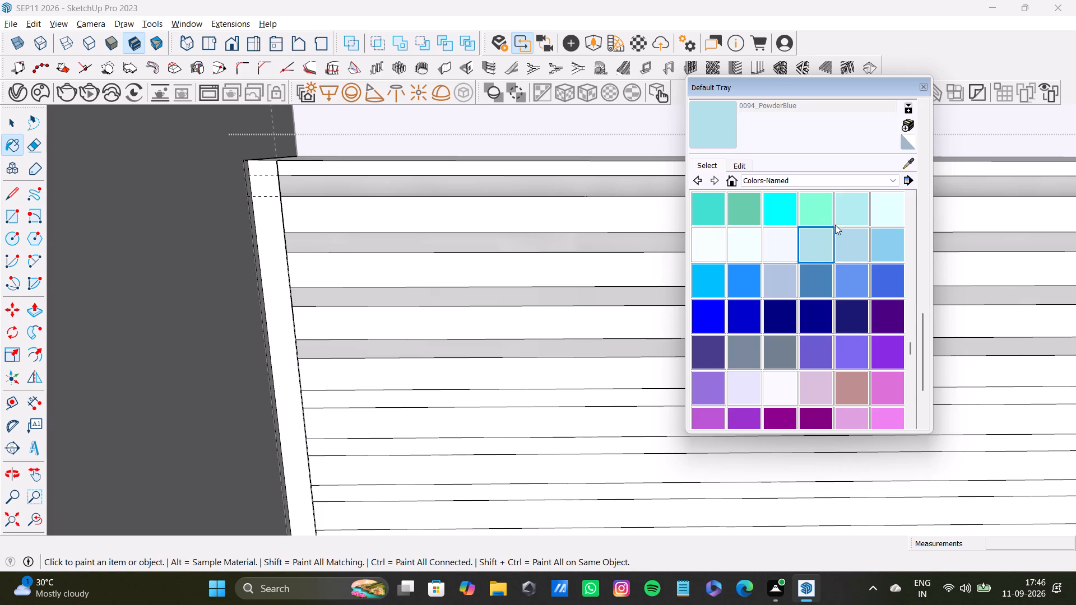
pyautogui.click(856, 246)
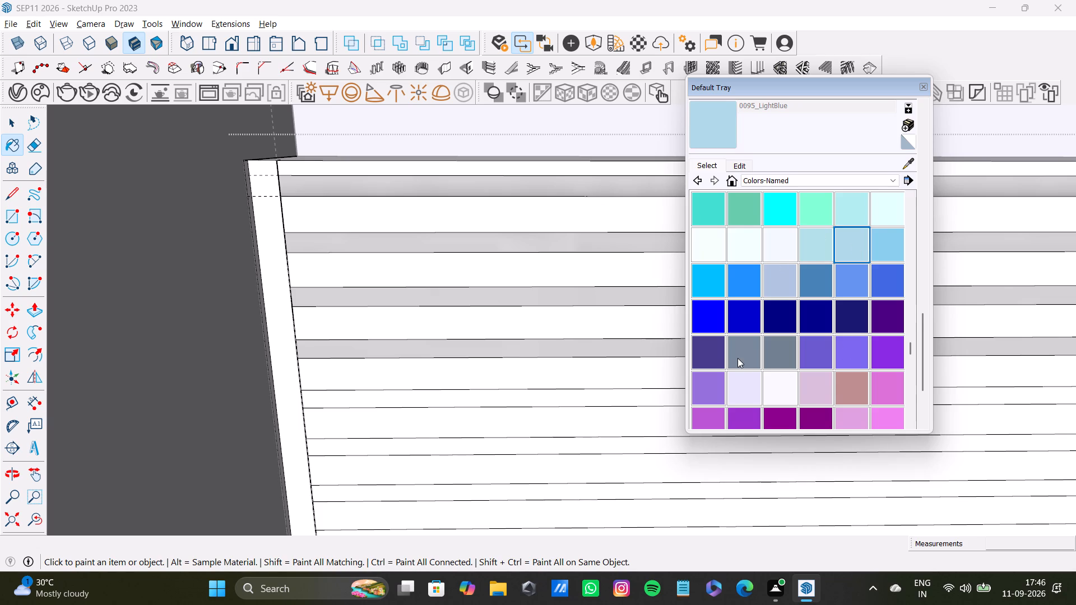
pyautogui.click(738, 357)
pyautogui.click(584, 189)
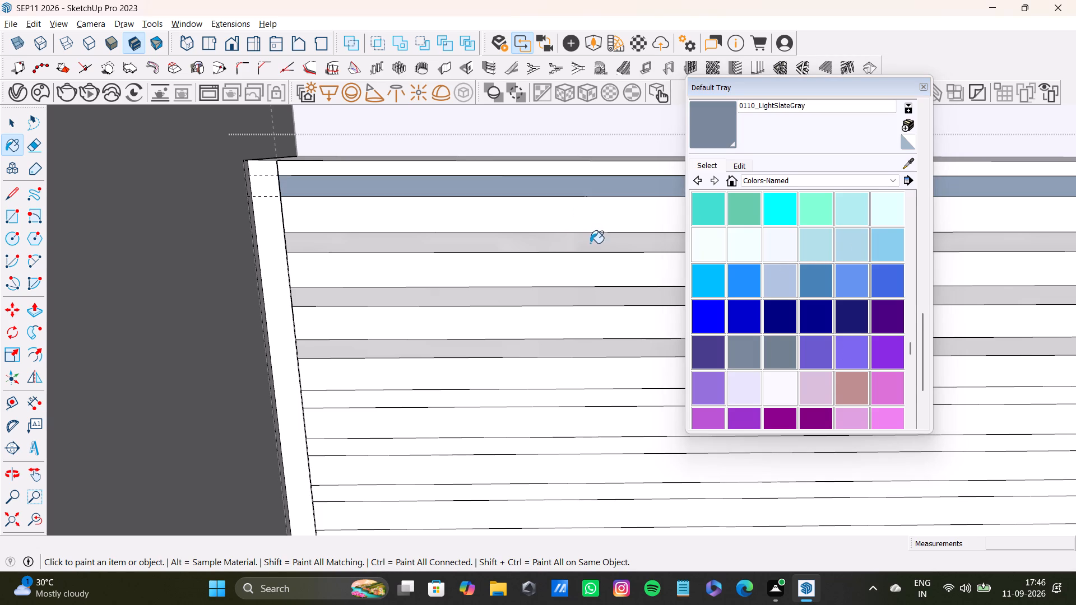
pyautogui.click(590, 243)
pyautogui.click(597, 297)
pyautogui.click(601, 353)
# Paint the next five thin strips down the block's front face with 0110_LightSlateGray.
pyautogui.scroll(-3, 433, 319)
pyautogui.keyDown('shift'); pyautogui.moveTo(460, 335); pyautogui.dragTo(445, 212, button='middle'); pyautogui.keyUp('shift')
pyautogui.keyDown('shift'); pyautogui.scroll(2, 362, 223); pyautogui.keyUp('shift')
pyautogui.keyDown('shift'); pyautogui.click(397, 268); pyautogui.keyUp('shift')
pyautogui.keyDown('shift'); pyautogui.click(433, 320); pyautogui.keyUp('shift')
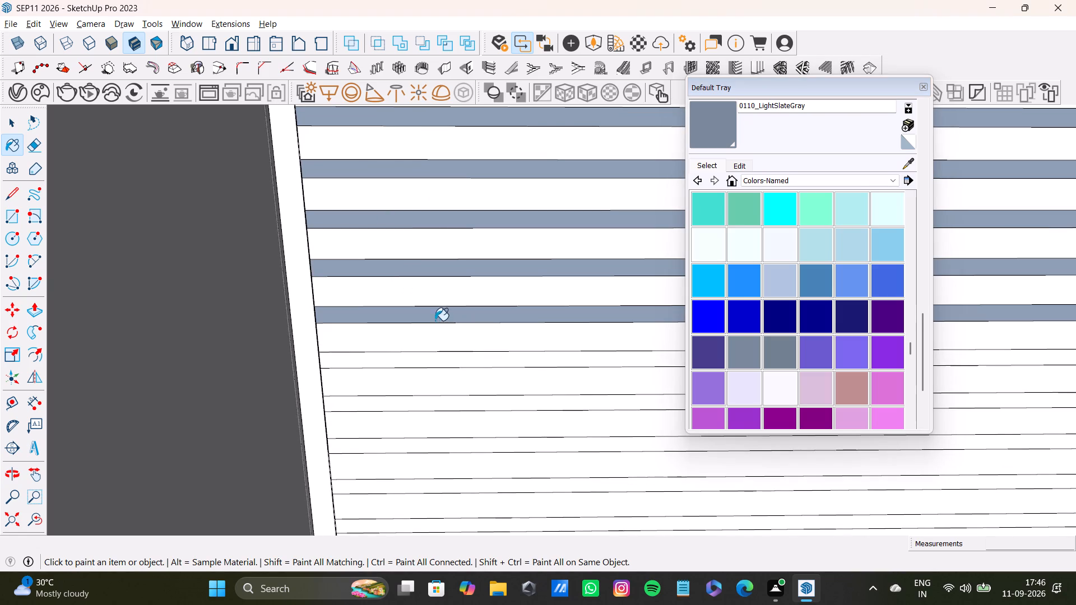
pyautogui.keyDown('shift'); pyautogui.click(465, 364); pyautogui.keyUp('shift')
pyautogui.keyDown('shift'); pyautogui.click(484, 409); pyautogui.keyUp('shift')
pyautogui.keyDown('shift'); pyautogui.click(516, 408); pyautogui.keyUp('shift')
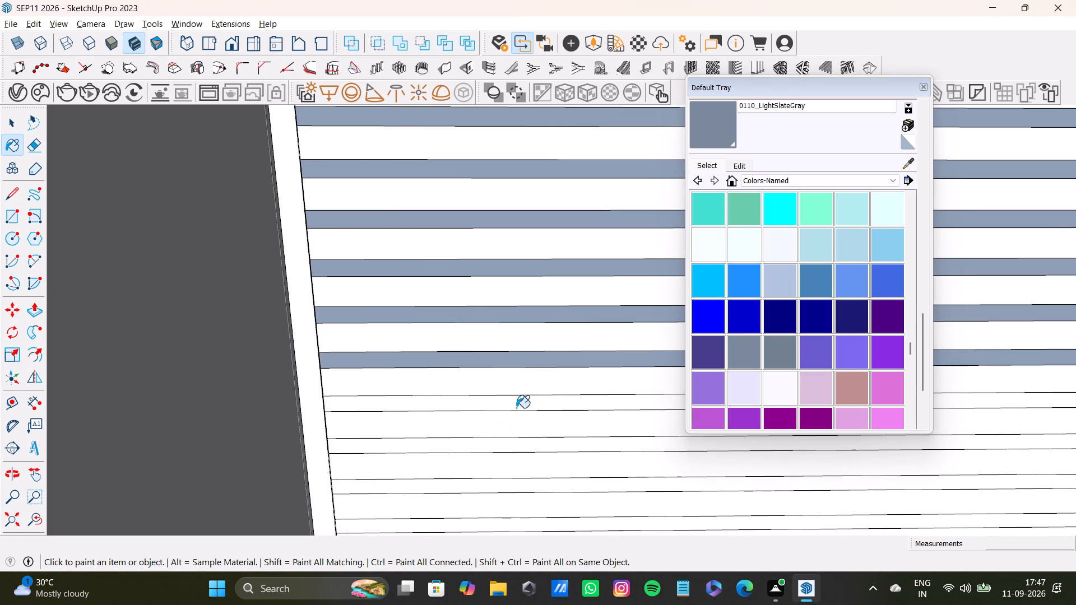
pyautogui.keyDown('shift'); pyautogui.click(534, 447); pyautogui.keyUp('shift')
# Continue down the front face, painting the next nine thin strips with 0110_LightSlateGray.
pyautogui.keyDown('shift'); pyautogui.moveTo(556, 452); pyautogui.dragTo(516, 218, button='middle'); pyautogui.keyUp('shift')
pyautogui.keyDown('shift'); pyautogui.scroll(3, 418, 258); pyautogui.keyUp('shift')
pyautogui.keyDown('shift'); pyautogui.click(429, 255); pyautogui.keyUp('shift')
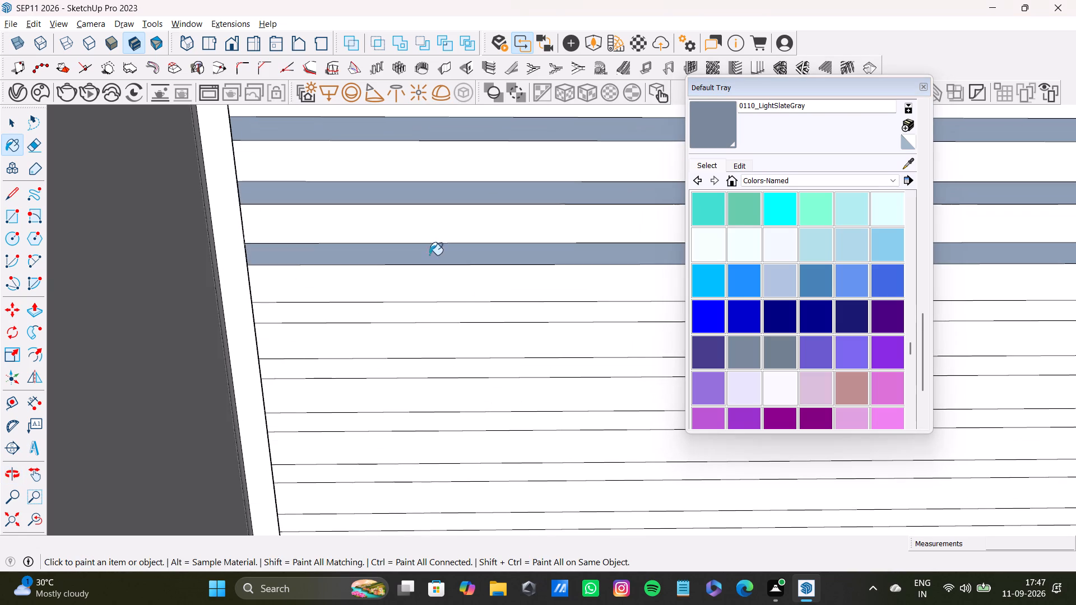
pyautogui.keyDown('shift'); pyautogui.click(458, 312); pyautogui.keyUp('shift')
pyautogui.keyDown('shift'); pyautogui.click(482, 373); pyautogui.keyUp('shift')
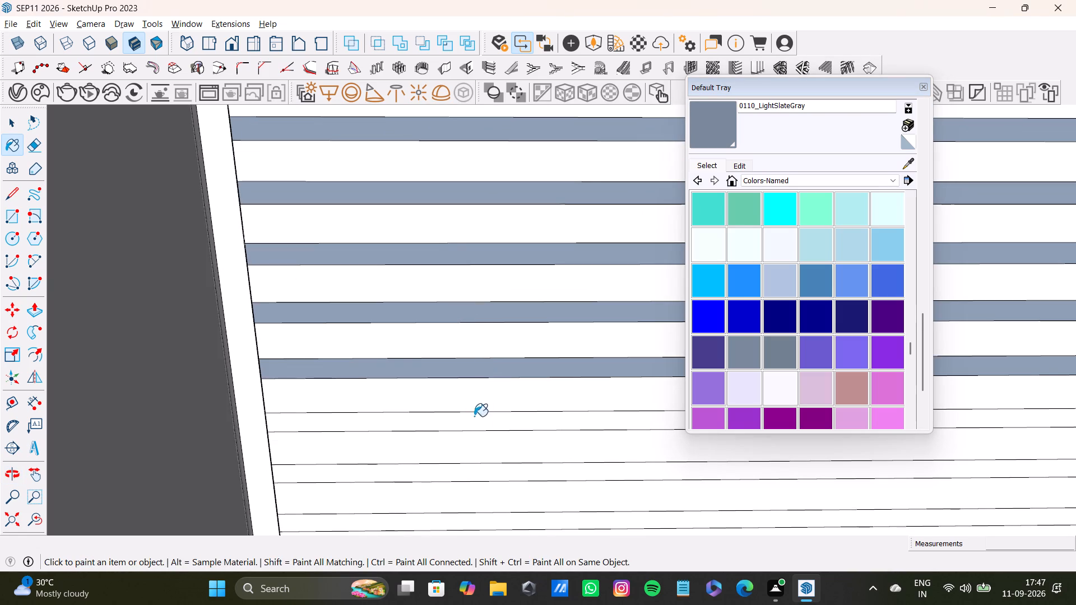
pyautogui.keyDown('shift'); pyautogui.click(473, 423); pyautogui.keyUp('shift')
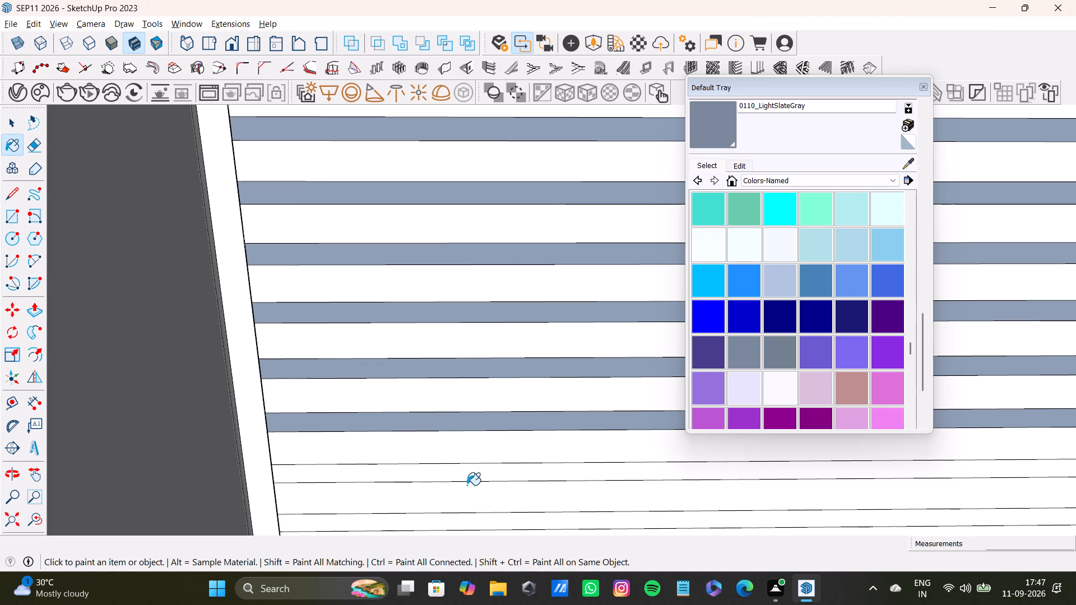
pyautogui.keyDown('shift'); pyautogui.click(469, 478); pyautogui.keyUp('shift')
pyautogui.keyDown('shift'); pyautogui.scroll(-2, 469, 478); pyautogui.keyUp('shift')
pyautogui.keyDown('shift'); pyautogui.moveTo(469, 478); pyautogui.dragTo(419, 254, button='middle'); pyautogui.keyUp('shift')
pyautogui.keyDown('shift'); pyautogui.scroll(3, 408, 351); pyautogui.keyUp('shift')
pyautogui.keyDown('shift'); pyautogui.click(451, 273); pyautogui.keyUp('shift')
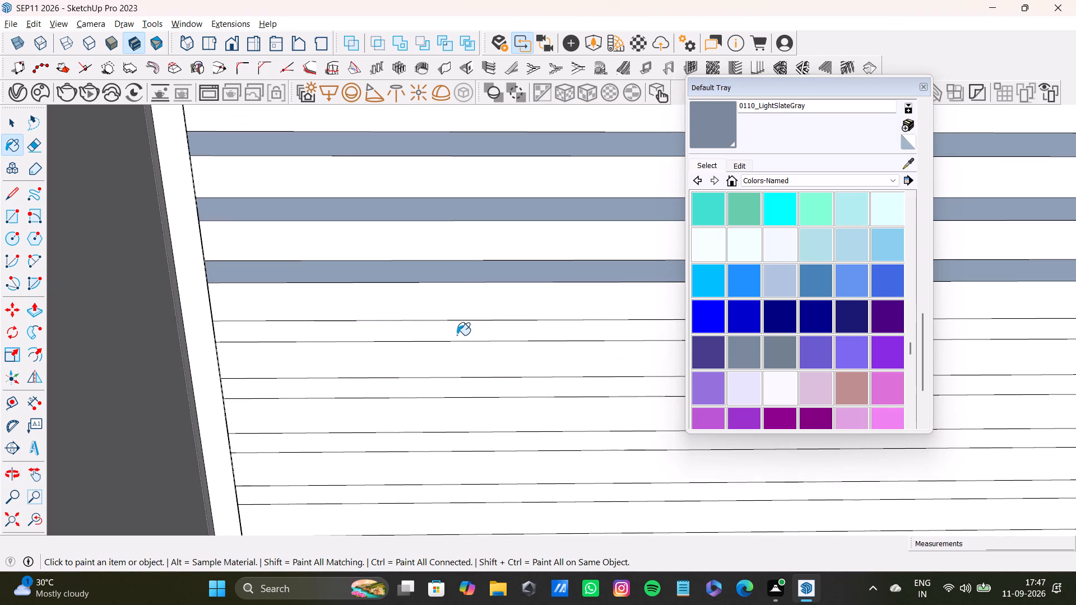
pyautogui.keyDown('shift'); pyautogui.click(460, 336); pyautogui.keyUp('shift')
pyautogui.keyDown('shift'); pyautogui.click(496, 393); pyautogui.keyUp('shift')
pyautogui.keyDown('shift'); pyautogui.click(508, 445); pyautogui.keyUp('shift')
# Paint nine more thin strips on the lower part of the front face with 0110_LightSlateGray.
pyautogui.keyDown('shift'); pyautogui.moveTo(525, 444); pyautogui.dragTo(437, 118, button='middle'); pyautogui.keyUp('shift')
pyautogui.keyDown('shift'); pyautogui.click(497, 174); pyautogui.keyUp('shift')
pyautogui.keyDown('shift'); pyautogui.click(508, 238); pyautogui.keyUp('shift')
pyautogui.keyDown('shift'); pyautogui.click(516, 282); pyautogui.keyUp('shift')
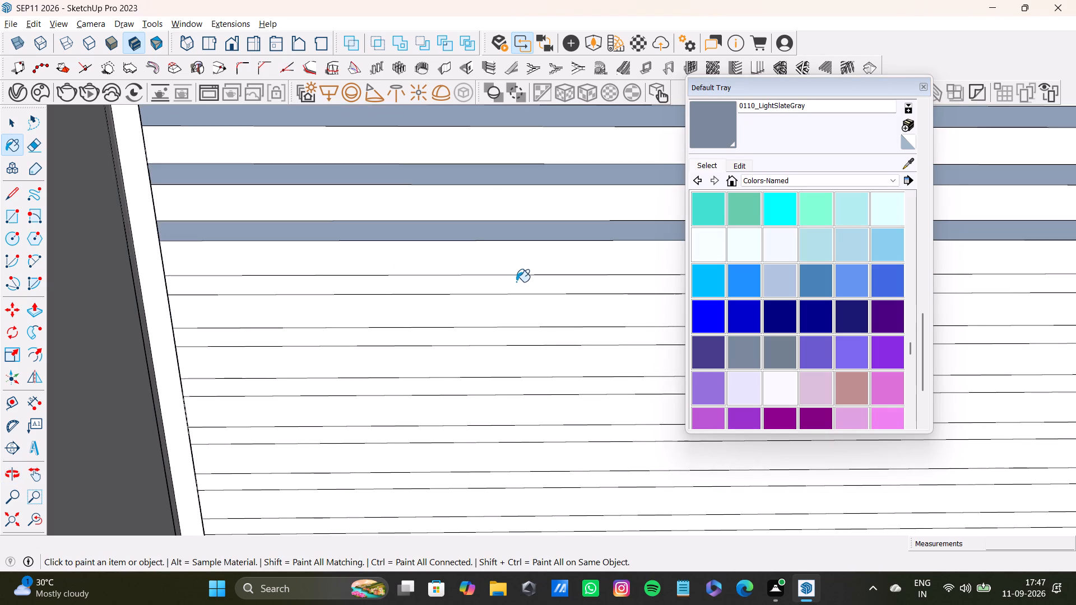
pyautogui.keyDown('shift'); pyautogui.click(540, 344); pyautogui.keyUp('shift')
pyautogui.keyDown('shift'); pyautogui.click(565, 391); pyautogui.keyUp('shift')
pyautogui.keyDown('shift'); pyautogui.click(586, 436); pyautogui.keyUp('shift')
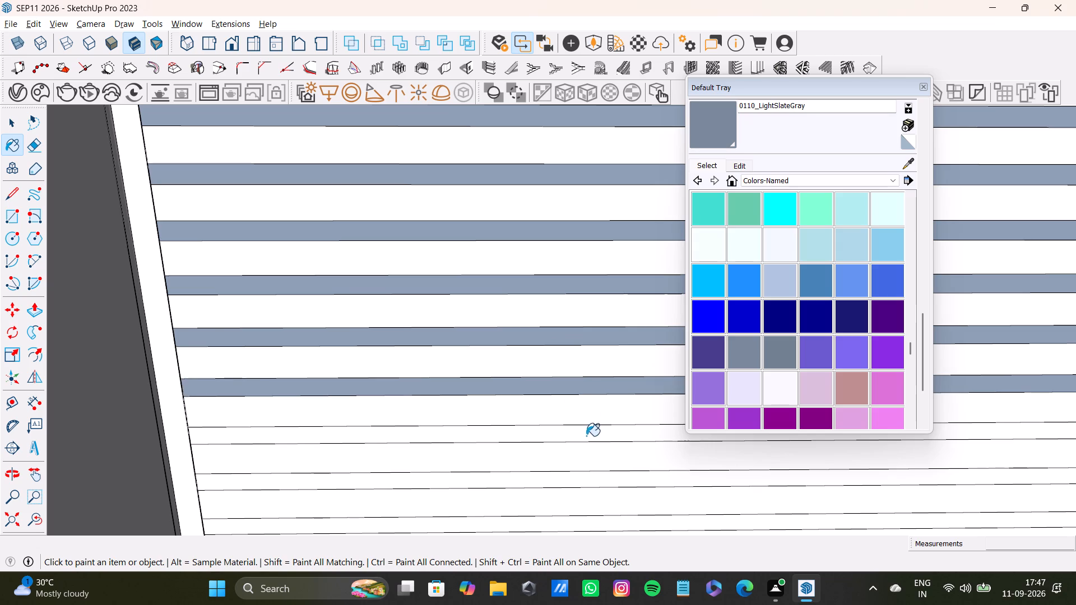
pyautogui.keyDown('shift'); pyautogui.moveTo(592, 439); pyautogui.dragTo(532, 206, button='middle'); pyautogui.keyUp('shift')
pyautogui.keyDown('shift'); pyautogui.click(551, 252); pyautogui.keyUp('shift')
pyautogui.keyDown('shift'); pyautogui.click(557, 294); pyautogui.keyUp('shift')
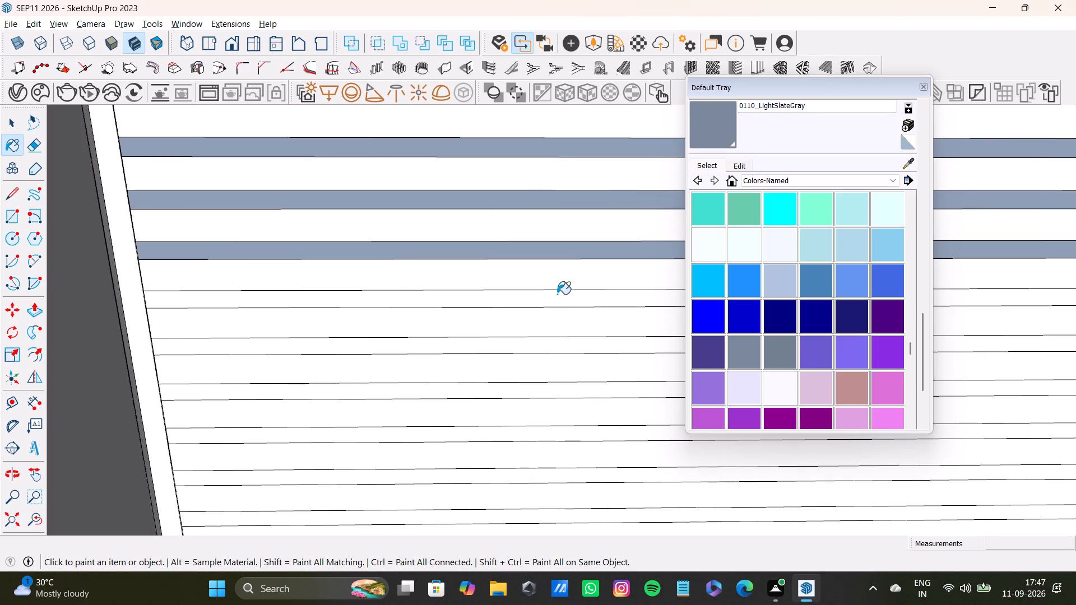
pyautogui.keyDown('shift'); pyautogui.click(568, 346); pyautogui.keyUp('shift')
# Paint the last seven thin strips down to the bottom edge of the front face with 0110_LightSlateGray.
pyautogui.keyDown('shift'); pyautogui.moveTo(586, 367); pyautogui.dragTo(545, 243, button='middle'); pyautogui.keyUp('shift')
pyautogui.keyDown('shift'); pyautogui.scroll(3, 540, 286); pyautogui.keyUp('shift')
pyautogui.keyDown('shift'); pyautogui.click(545, 270); pyautogui.keyUp('shift')
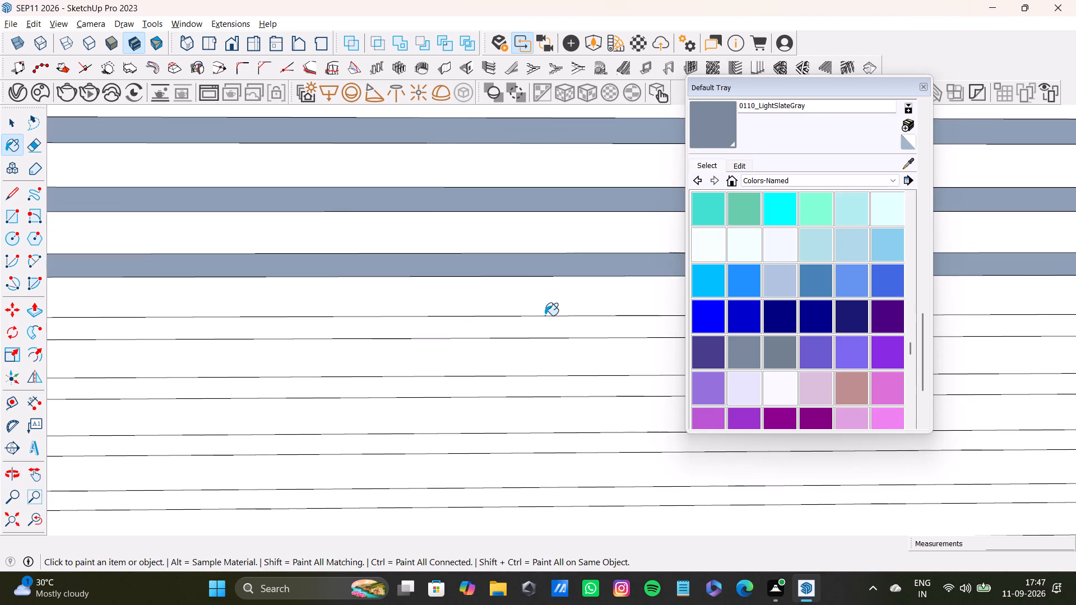
pyautogui.keyDown('shift'); pyautogui.click(547, 326); pyautogui.keyUp('shift')
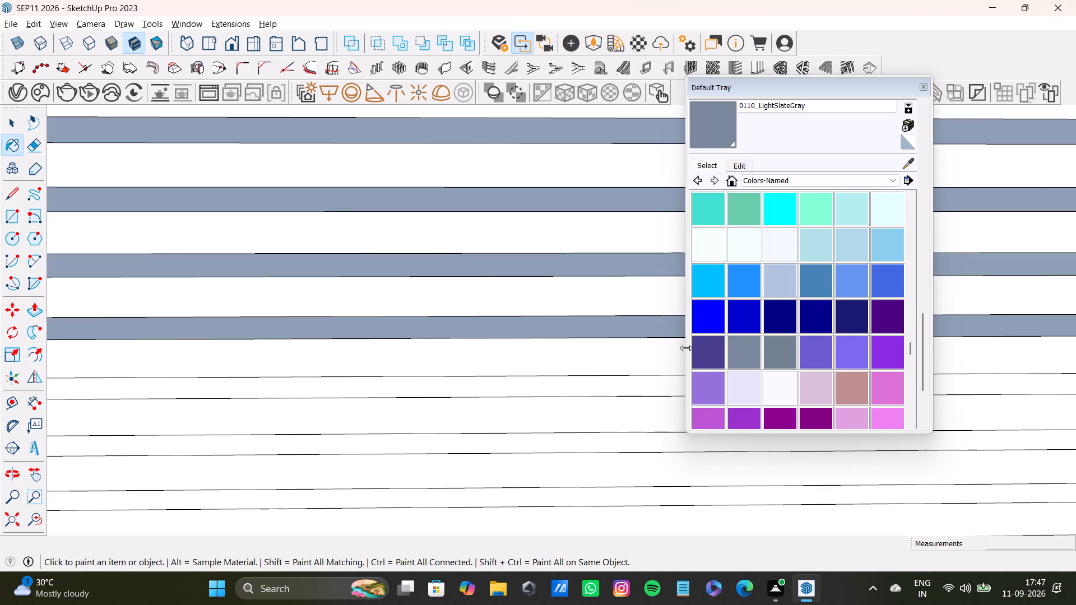
pyautogui.keyDown('shift'); pyautogui.click(647, 388); pyautogui.keyUp('shift')
pyautogui.keyDown('shift'); pyautogui.click(646, 445); pyautogui.keyUp('shift')
pyautogui.keyDown('shift'); pyautogui.moveTo(643, 445); pyautogui.dragTo(604, 343, button='middle'); pyautogui.keyUp('shift')
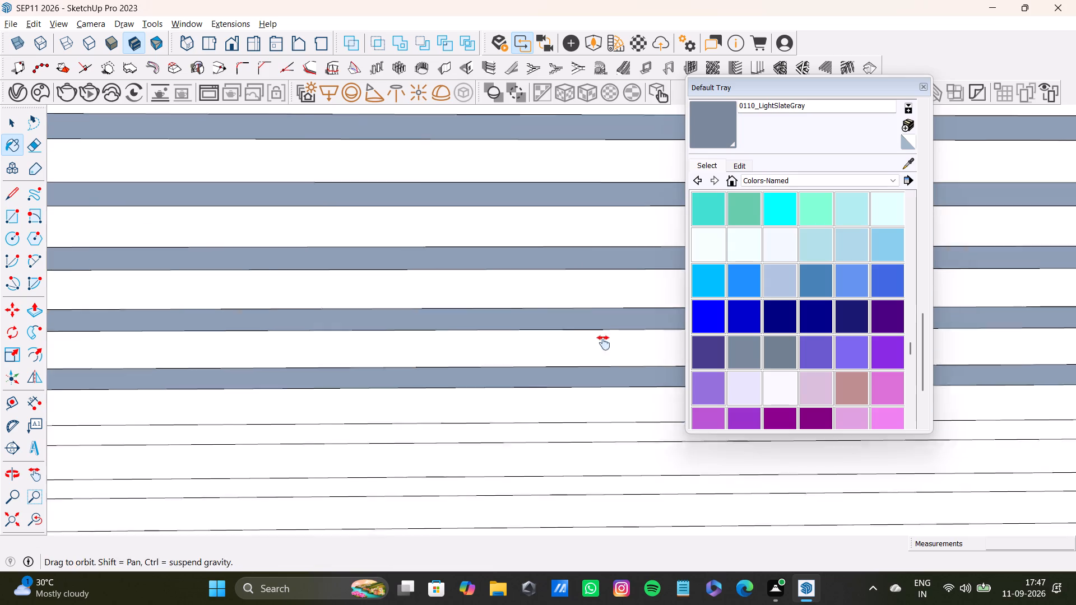
pyautogui.keyDown('shift'); pyautogui.moveTo(604, 343); pyautogui.dragTo(588, 307, button='middle'); pyautogui.keyUp('shift')
pyautogui.keyDown('shift'); pyautogui.click(597, 361); pyautogui.keyUp('shift')
pyautogui.keyDown('shift'); pyautogui.click(606, 418); pyautogui.keyUp('shift')
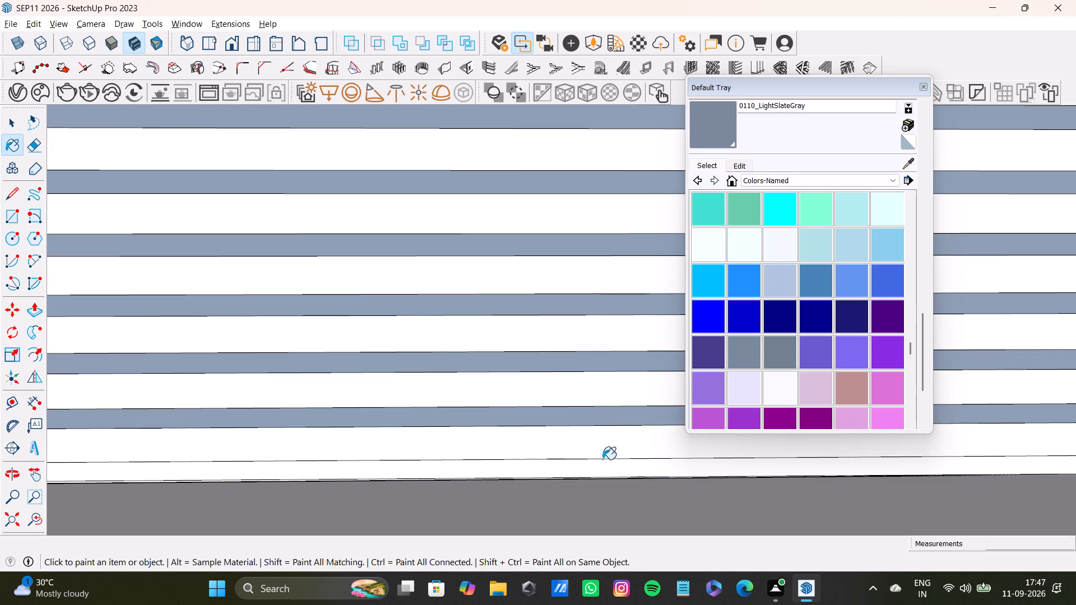
pyautogui.keyDown('shift'); pyautogui.click(588, 475); pyautogui.keyUp('shift')
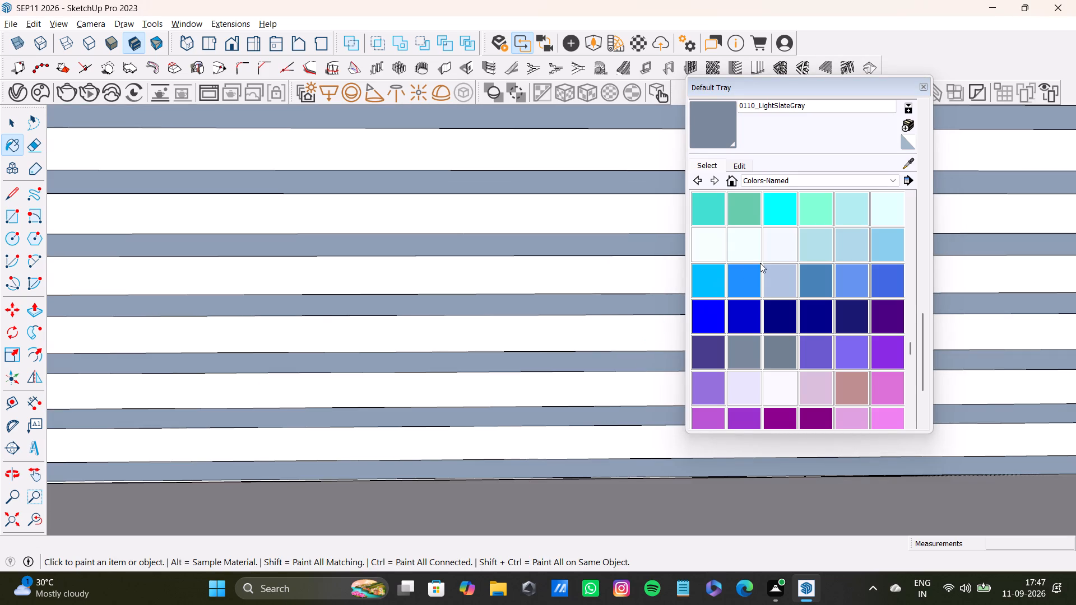
# Paint all the matching white wide strips of the front face with 0099_LightSteelBlue.
pyautogui.click(785, 291)
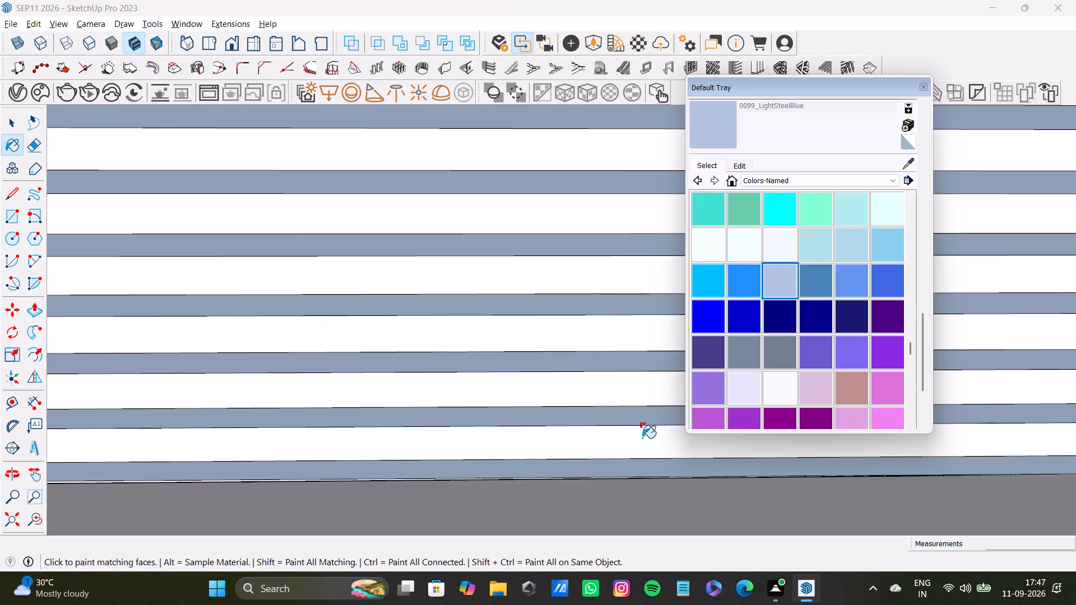
pyautogui.keyDown('shift'); pyautogui.click(642, 449); pyautogui.keyUp('shift')
# Push the top two LightSlateGray strips of the block's front face 1/4" inward with Push/Pull.
pyautogui.keyDown('shift'); pyautogui.scroll(-8, 611, 390); pyautogui.keyUp('shift')
pyautogui.keyDown('shift'); pyautogui.moveTo(457, 323); pyautogui.dragTo(418, 504, button='middle'); pyautogui.keyUp('shift')
pyautogui.keyDown('shift'); pyautogui.scroll(-13, 397, 439); pyautogui.keyUp('shift')
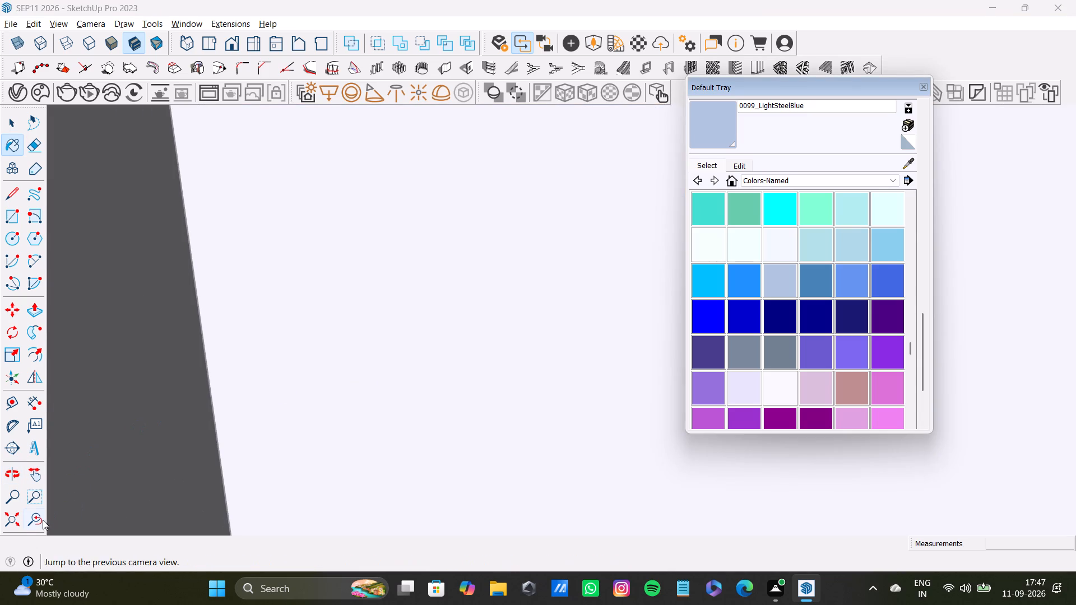
pyautogui.keyDown('shift'); pyautogui.click(38, 519); pyautogui.keyUp('shift')
pyautogui.scroll(-8, 239, 254)
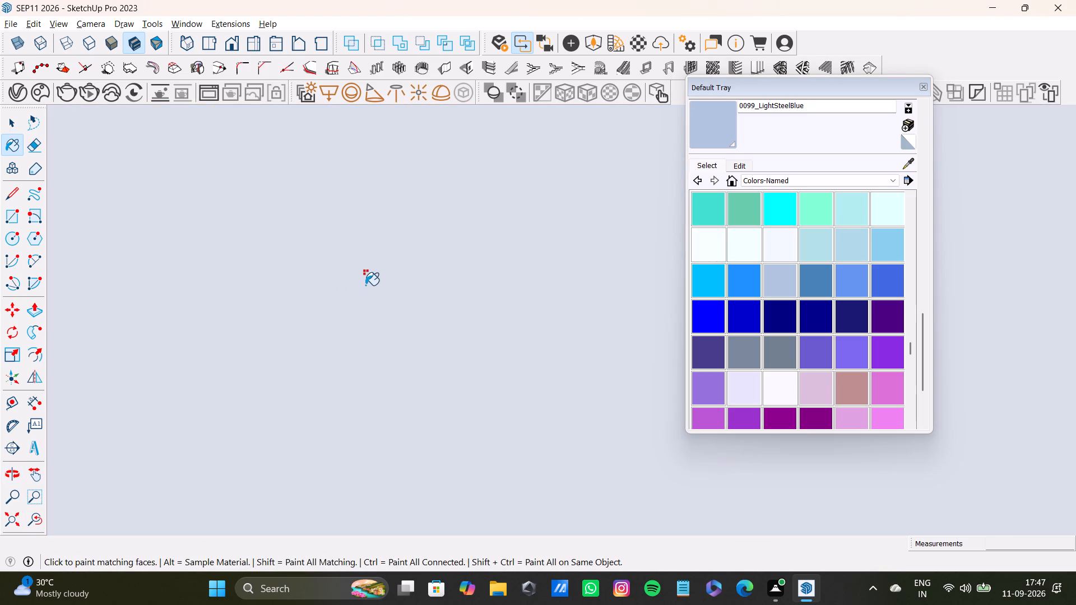
pyautogui.keyDown('shift'); pyautogui.moveTo(365, 285); pyautogui.dragTo(436, 491, button='middle'); pyautogui.keyUp('shift')
pyautogui.click(7, 512)
pyautogui.keyDown('shift'); pyautogui.moveTo(331, 290); pyautogui.dragTo(338, 441, button='middle'); pyautogui.keyUp('shift')
pyautogui.scroll(1, 481, 382)
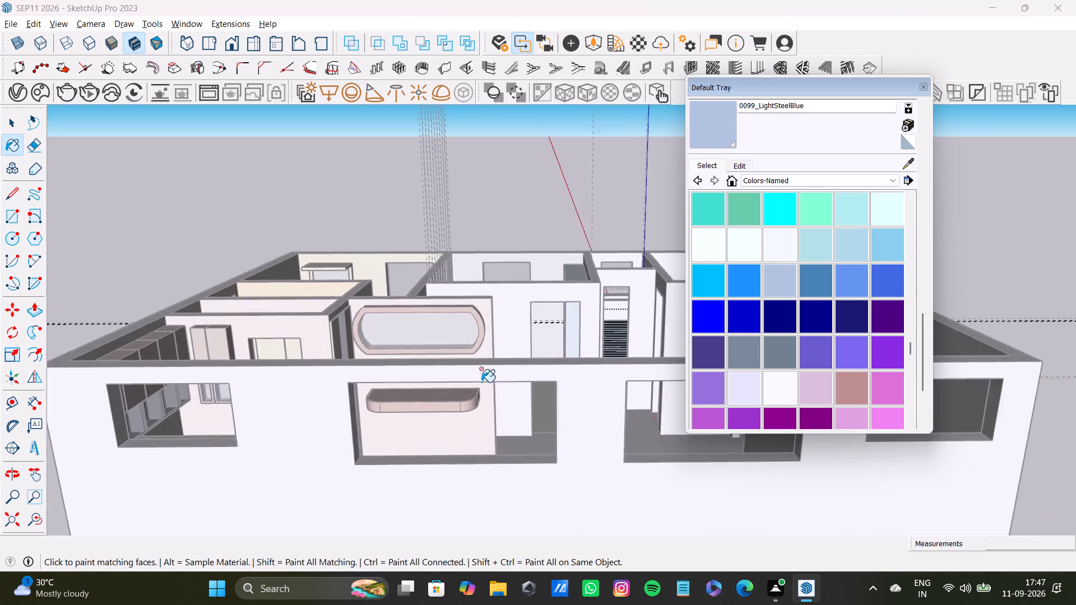
pyautogui.scroll(3, 481, 382)
pyautogui.moveTo(524, 347); pyautogui.dragTo(224, 431, button='middle')
pyautogui.scroll(20, 350, 402)
pyautogui.scroll(1, 350, 402)
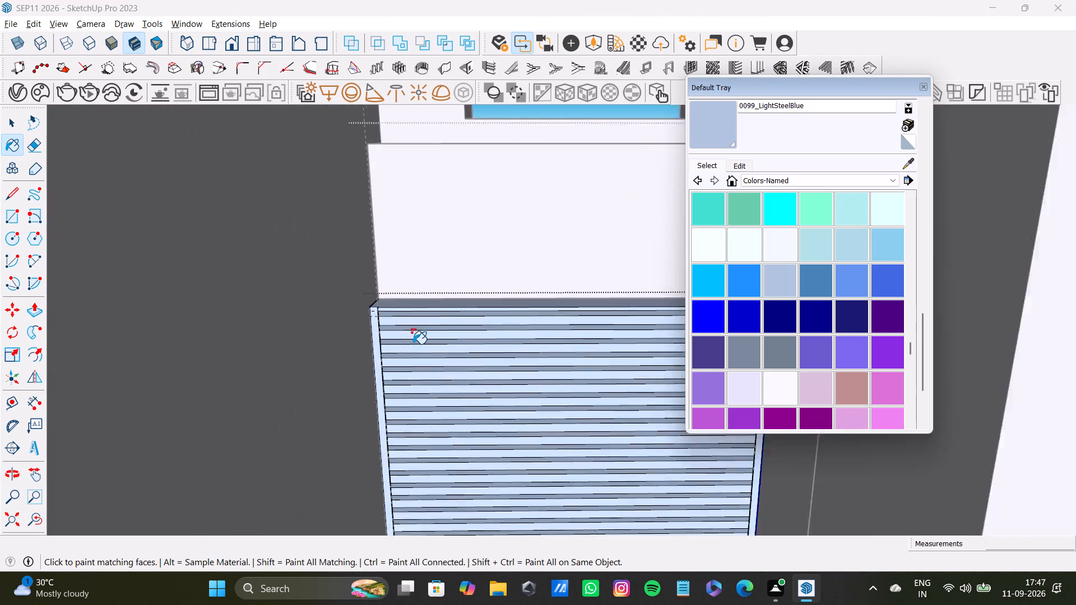
pyautogui.scroll(10, 413, 344)
pyautogui.press('space')
pyautogui.scroll(7, 351, 262)
pyautogui.click(346, 263)
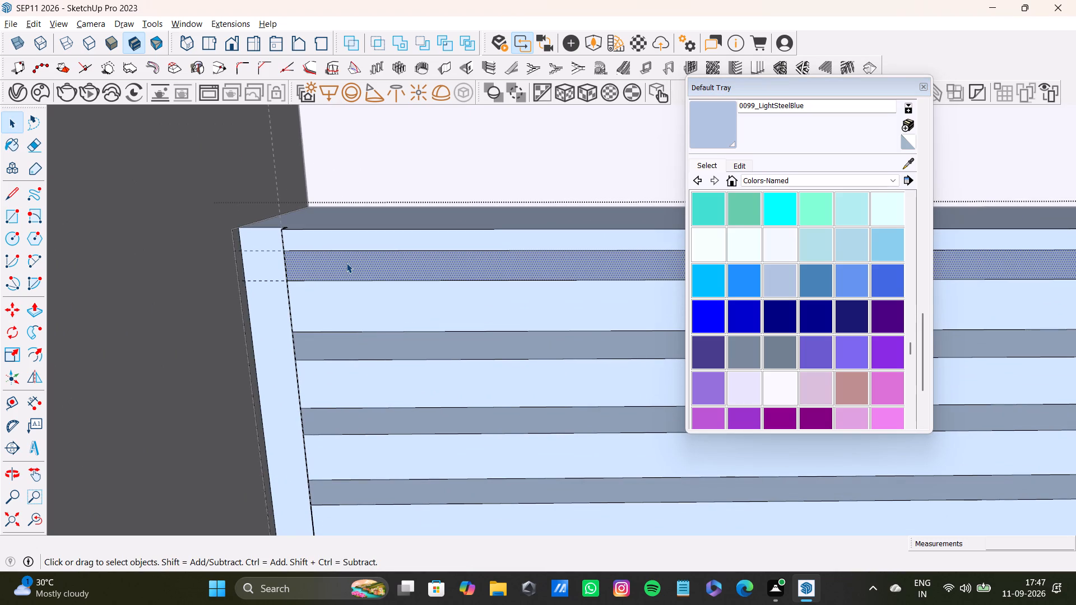
pyautogui.press('p')
pyautogui.moveTo(346, 263); pyautogui.dragTo(354, 257)
pyautogui.press('space')
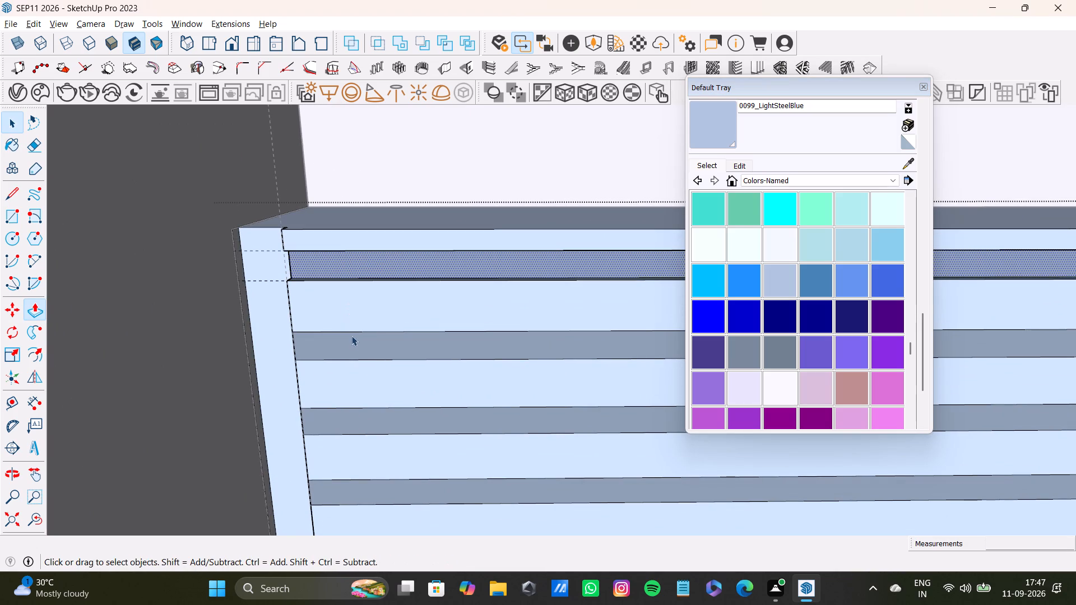
pyautogui.click(358, 346)
pyautogui.press('p')
pyautogui.moveTo(358, 347); pyautogui.dragTo(360, 339)
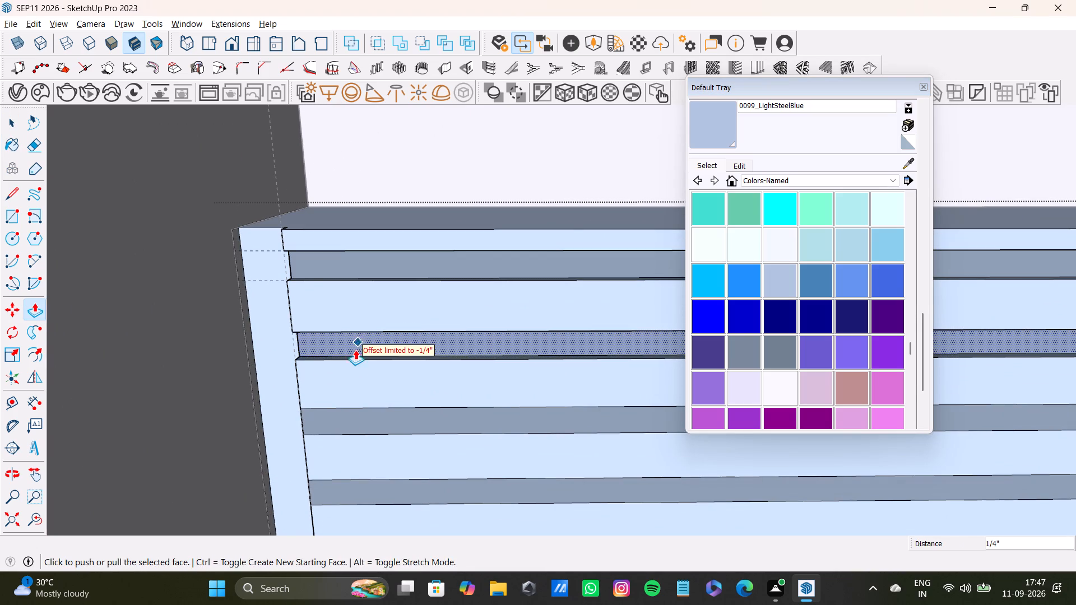
# Recess the third and fourth gray strips from the top of the front face by 1/4".
pyautogui.scroll(-3, 353, 360)
pyautogui.keyDown('shift'); pyautogui.moveTo(372, 379); pyautogui.dragTo(346, 227, button='middle'); pyautogui.keyUp('shift')
pyautogui.press('space')
pyautogui.click(357, 259)
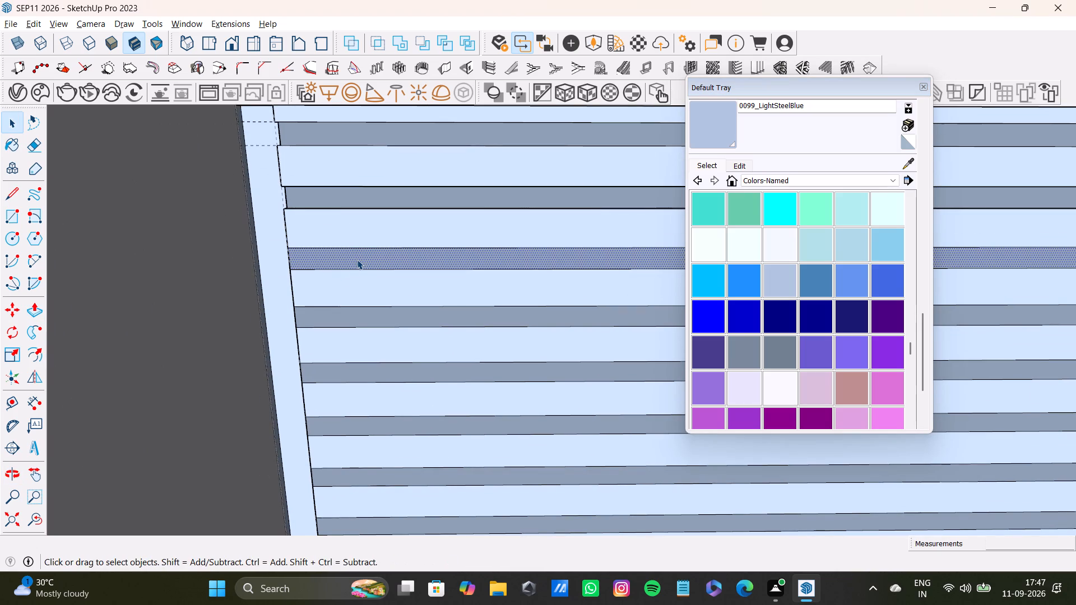
pyautogui.moveTo(357, 259); pyautogui.dragTo(369, 239)
pyautogui.press('p')
pyautogui.moveTo(361, 260); pyautogui.dragTo(392, 204)
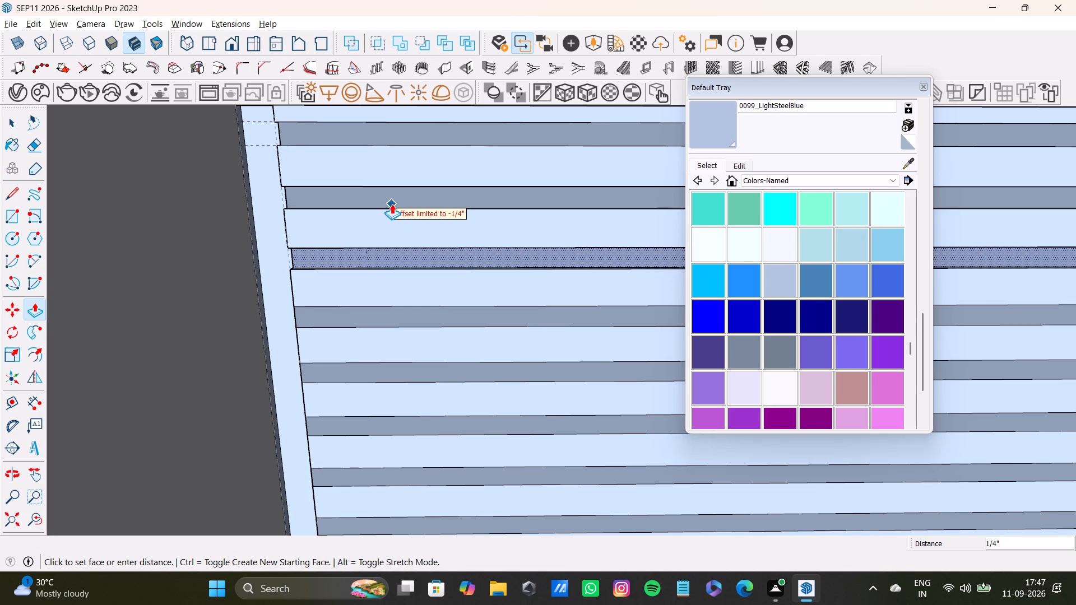
pyautogui.moveTo(392, 204); pyautogui.dragTo(396, 200)
pyautogui.scroll(-3, 364, 297)
pyautogui.keyDown('shift'); pyautogui.moveTo(372, 313); pyautogui.dragTo(374, 229, button='middle'); pyautogui.keyUp('shift')
pyautogui.scroll(6, 358, 215)
pyautogui.press('space')
pyautogui.click(334, 234)
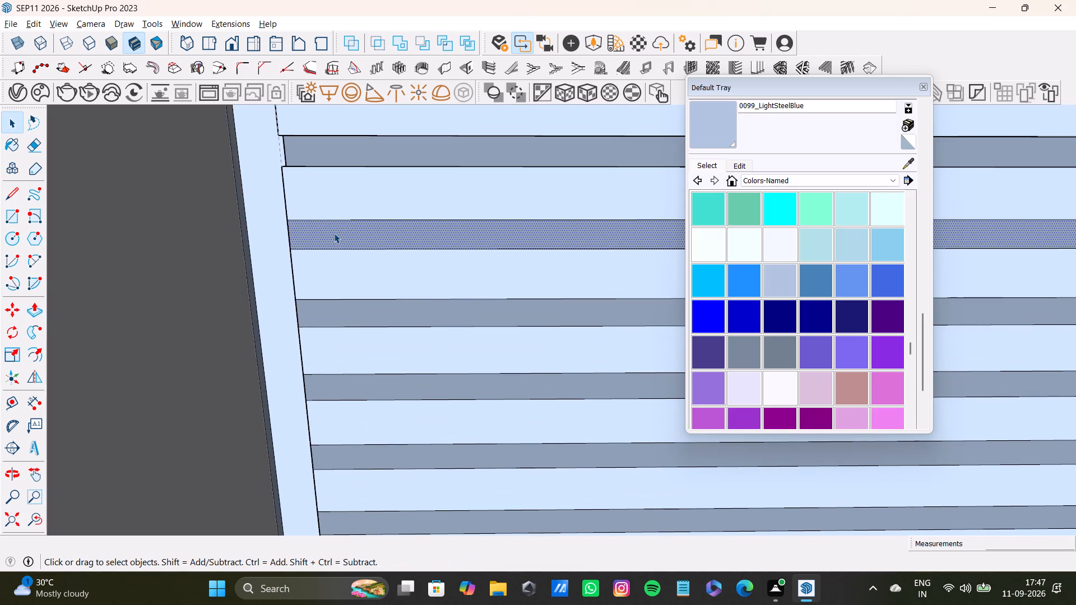
pyautogui.press('p')
pyautogui.moveTo(334, 233); pyautogui.dragTo(331, 147)
# Push the fifth and sixth gray strips of the front face 1/4" inward.
pyautogui.keyDown('shift'); pyautogui.moveTo(327, 314); pyautogui.dragTo(331, 236, button='middle'); pyautogui.keyUp('shift')
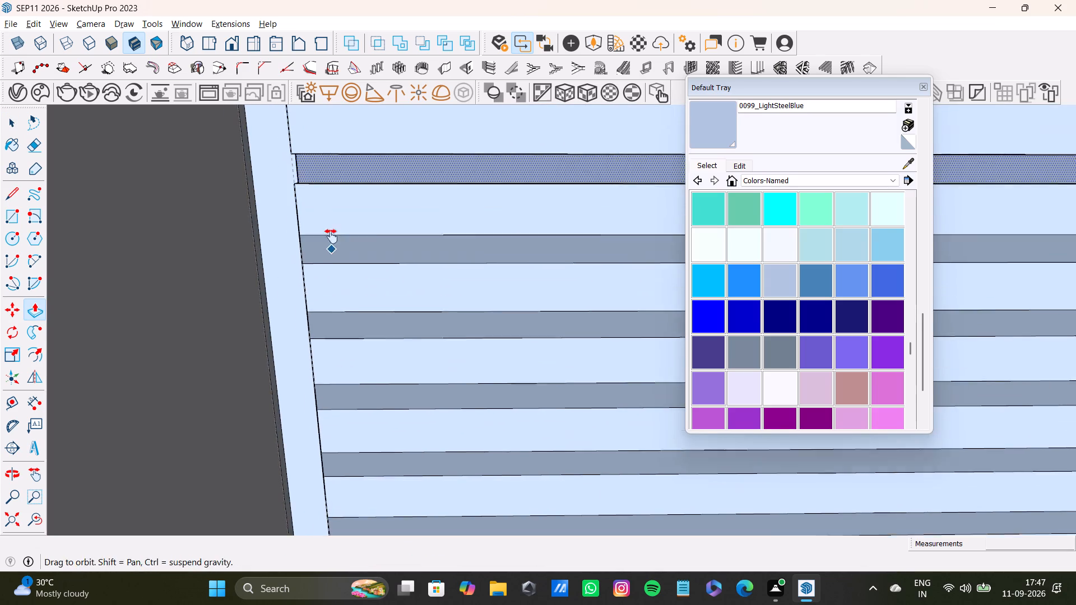
pyautogui.keyDown('shift'); pyautogui.moveTo(331, 236); pyautogui.dragTo(331, 226, button='middle'); pyautogui.keyUp('shift')
pyautogui.press('space')
pyautogui.click(334, 225)
pyautogui.press('p')
pyautogui.moveTo(336, 224); pyautogui.dragTo(338, 137)
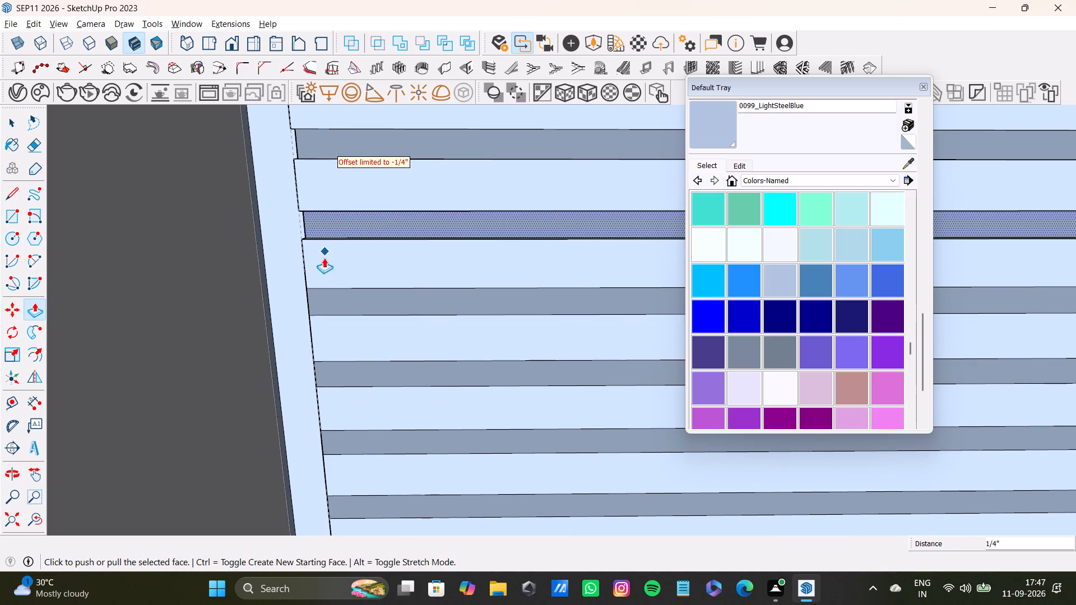
pyautogui.keyDown('shift'); pyautogui.moveTo(327, 286); pyautogui.dragTo(329, 222, button='middle'); pyautogui.keyUp('shift')
pyautogui.press('space')
pyautogui.click(350, 241)
pyautogui.press('p')
pyautogui.moveTo(350, 241); pyautogui.dragTo(359, 167)
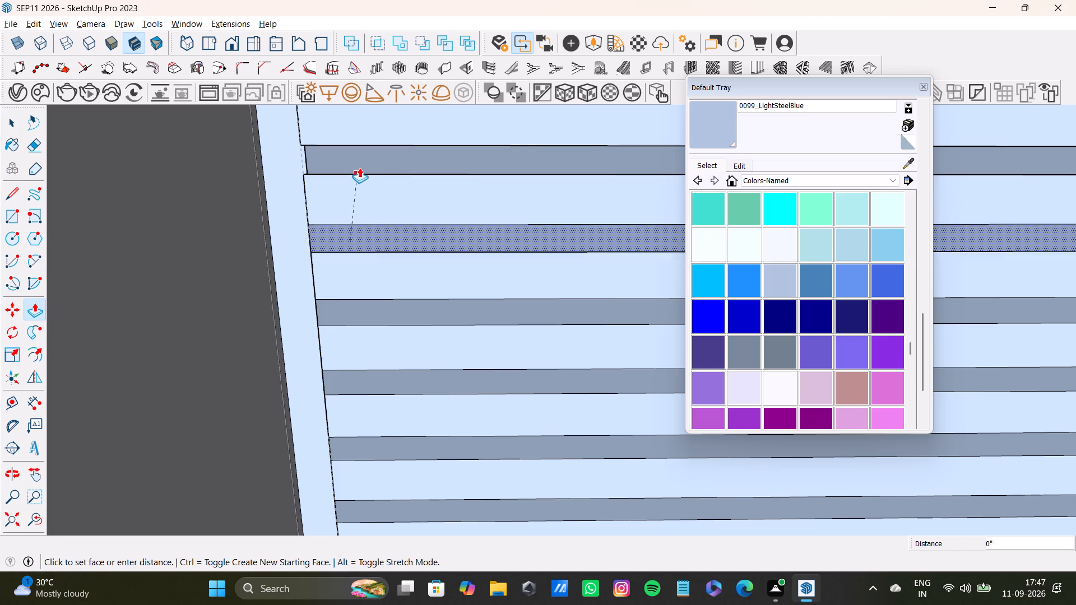
pyautogui.moveTo(359, 167); pyautogui.dragTo(361, 161)
# Push the seventh and eighth gray strips of the front face 1/4" inward.
pyautogui.keyDown('shift'); pyautogui.moveTo(379, 280); pyautogui.dragTo(359, 206, button='middle'); pyautogui.keyUp('shift')
pyautogui.press('space')
pyautogui.click(359, 248)
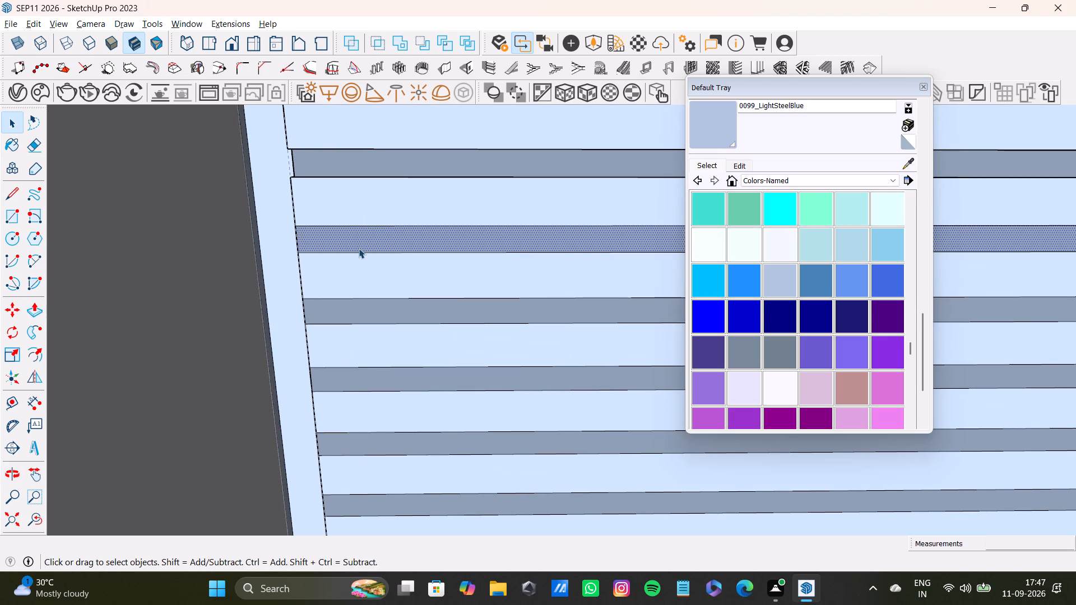
pyautogui.press('p')
pyautogui.moveTo(359, 248); pyautogui.dragTo(378, 168)
pyautogui.press('space')
pyautogui.click(356, 312)
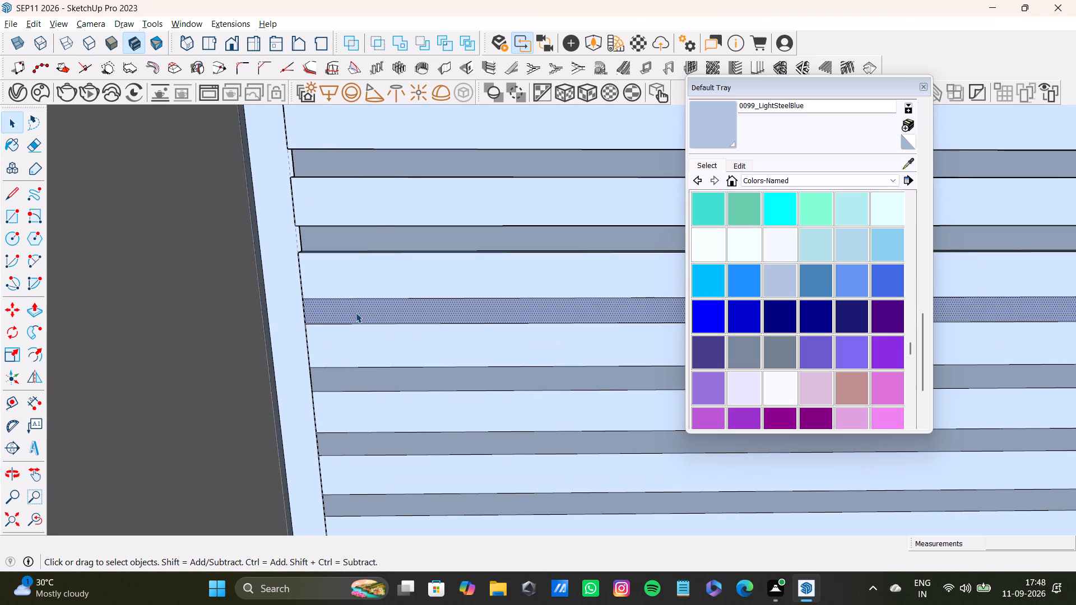
pyautogui.moveTo(356, 313); pyautogui.dragTo(373, 276)
pyautogui.press('p')
pyautogui.moveTo(351, 297); pyautogui.dragTo(393, 247)
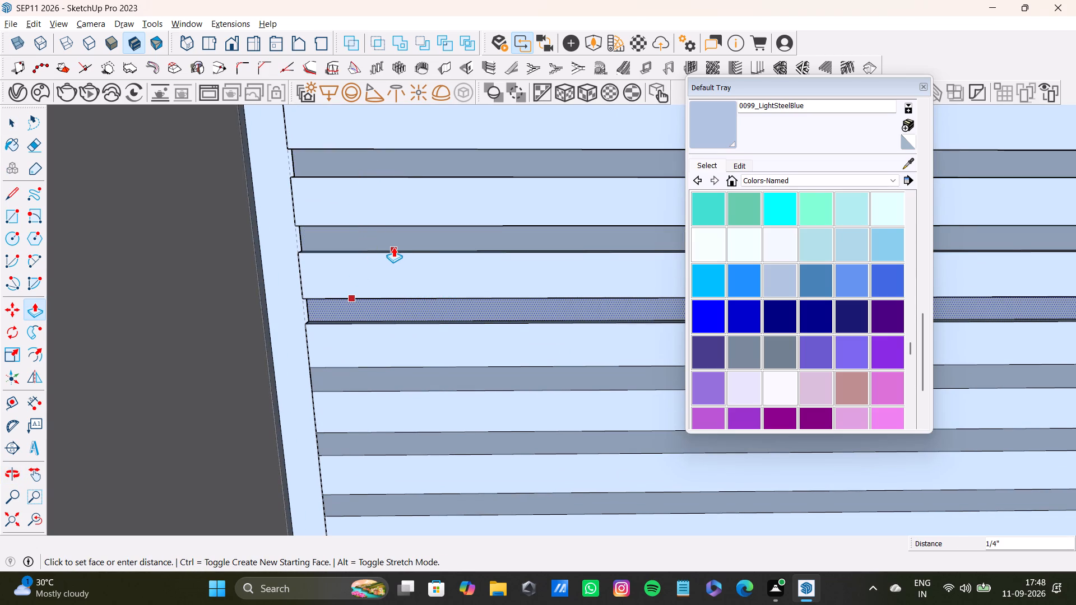
pyautogui.moveTo(393, 247); pyautogui.dragTo(397, 241)
# Recess the ninth and tenth gray strips of the front face by 1/4".
pyautogui.scroll(-3, 369, 322)
pyautogui.moveTo(373, 322); pyautogui.dragTo(302, 328, button='middle')
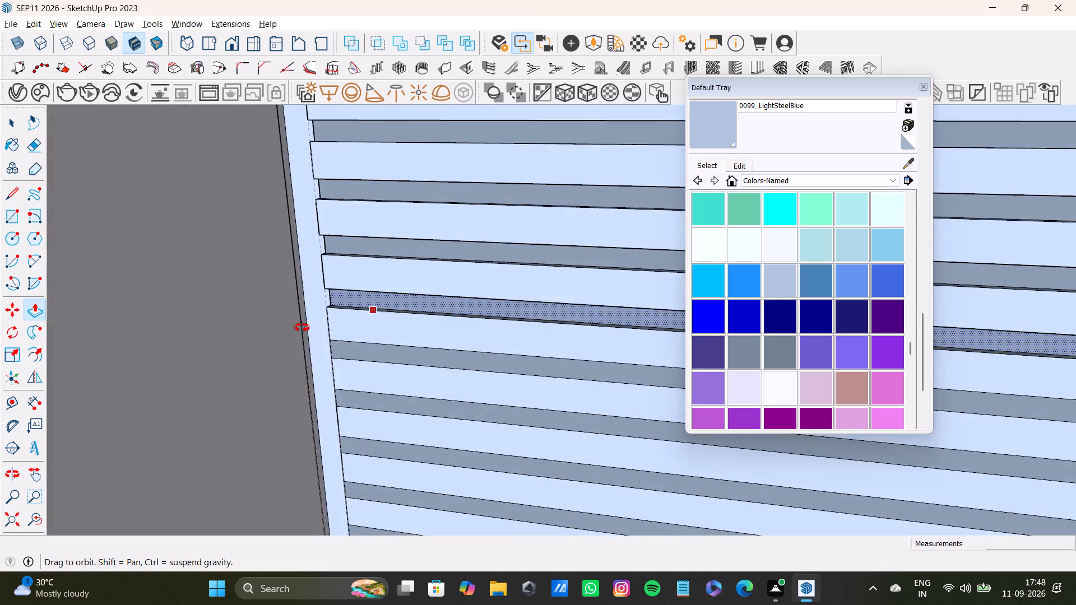
pyautogui.moveTo(302, 328); pyautogui.dragTo(374, 287, button='middle')
pyautogui.scroll(7, 382, 377)
pyautogui.moveTo(404, 371); pyautogui.dragTo(287, 387, button='middle')
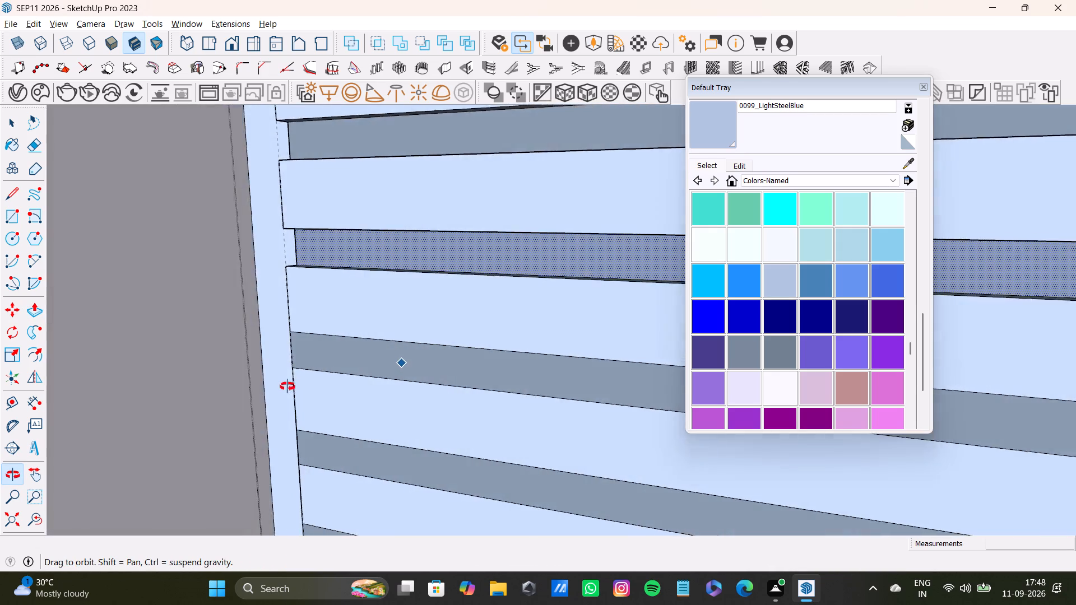
pyautogui.moveTo(287, 387); pyautogui.dragTo(322, 406, button='middle')
pyautogui.press('space')
pyautogui.click(349, 363)
pyautogui.press('p')
pyautogui.moveTo(349, 362); pyautogui.dragTo(382, 299)
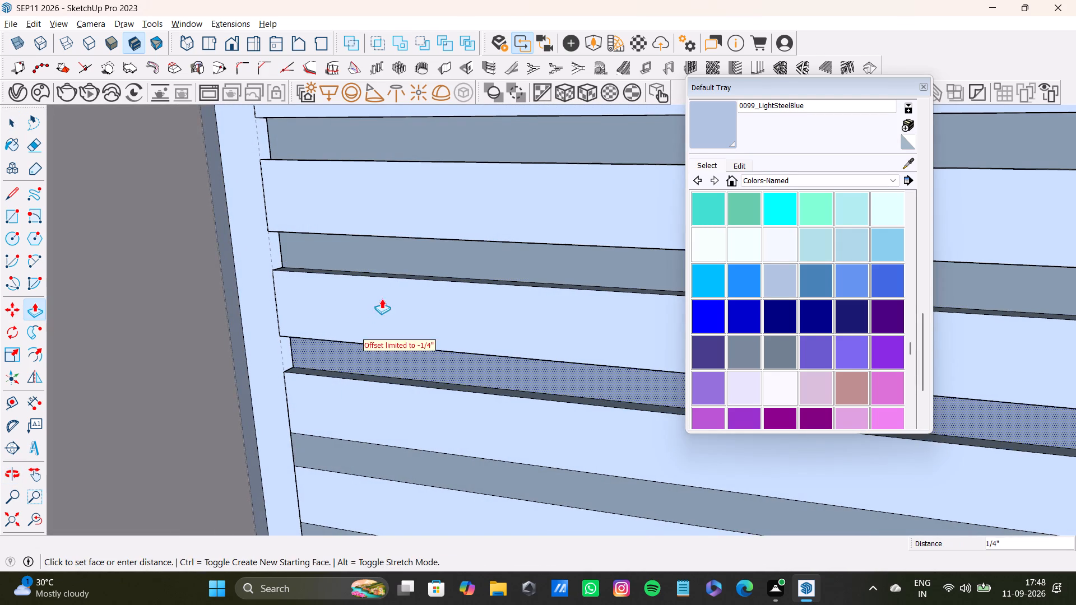
pyautogui.moveTo(382, 299); pyautogui.dragTo(395, 255)
pyautogui.scroll(-2, 364, 411)
pyautogui.keyDown('shift'); pyautogui.moveTo(363, 396); pyautogui.dragTo(351, 257, button='middle'); pyautogui.keyUp('shift')
pyautogui.press('space')
pyautogui.click(357, 322)
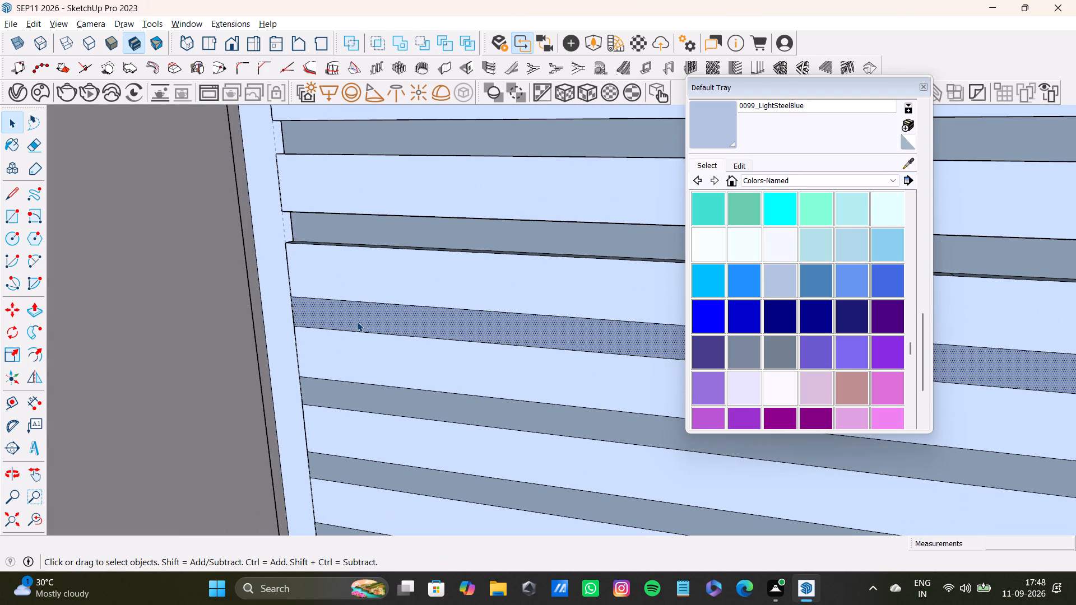
pyautogui.press('p')
pyautogui.moveTo(357, 322); pyautogui.dragTo(397, 243)
# Push the eleventh and twelfth gray strips of the front face 1/4" inward.
pyautogui.keyDown('shift'); pyautogui.moveTo(397, 362); pyautogui.dragTo(398, 284, button='middle'); pyautogui.keyUp('shift')
pyautogui.press('space')
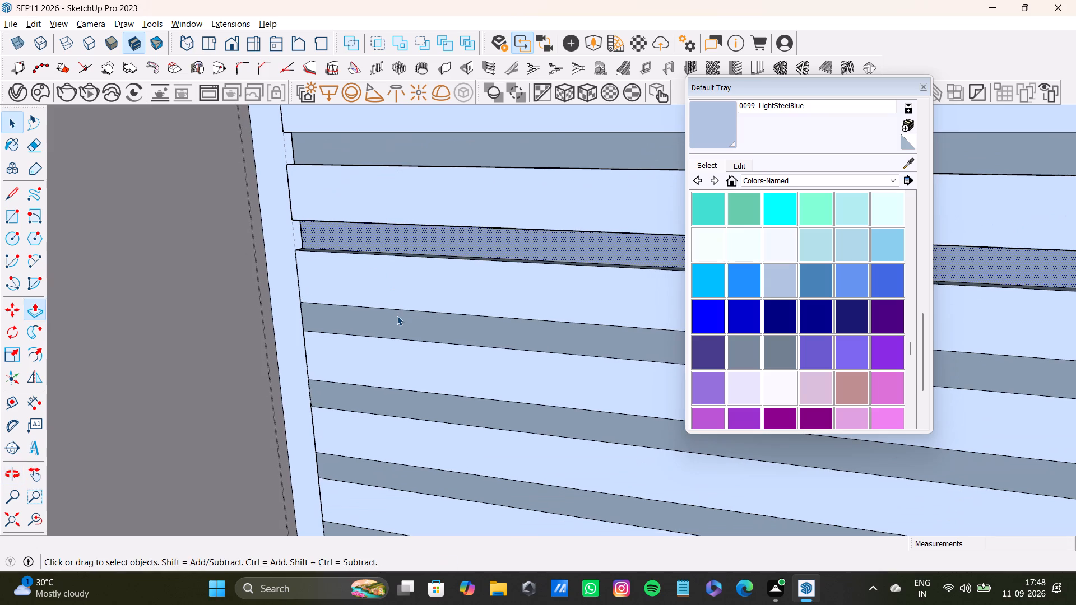
pyautogui.click(397, 315)
pyautogui.press('p')
pyautogui.moveTo(397, 315); pyautogui.dragTo(435, 252)
pyautogui.press('space')
pyautogui.click(420, 409)
pyautogui.press('p')
pyautogui.moveTo(420, 409); pyautogui.dragTo(430, 402)
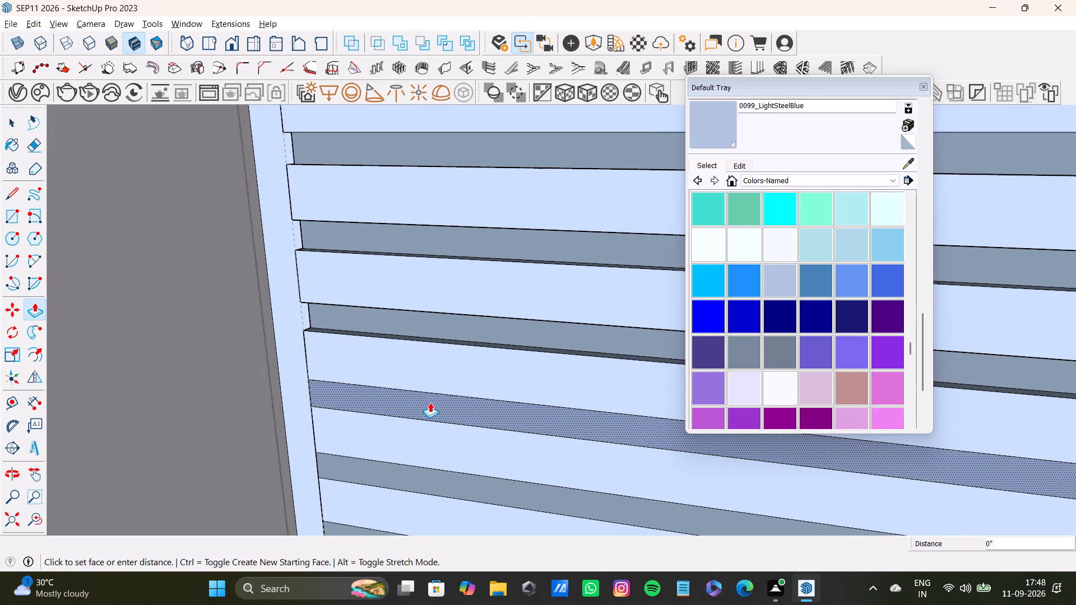
pyautogui.moveTo(430, 402); pyautogui.dragTo(491, 327)
# Recess the thirteenth and fourteenth gray strips of the front face by 1/4".
pyautogui.scroll(-2, 461, 404)
pyautogui.keyDown('shift'); pyautogui.moveTo(459, 415); pyautogui.dragTo(429, 257, button='middle'); pyautogui.keyUp('shift')
pyautogui.scroll(3, 396, 309)
pyautogui.press('space')
pyautogui.click(415, 318)
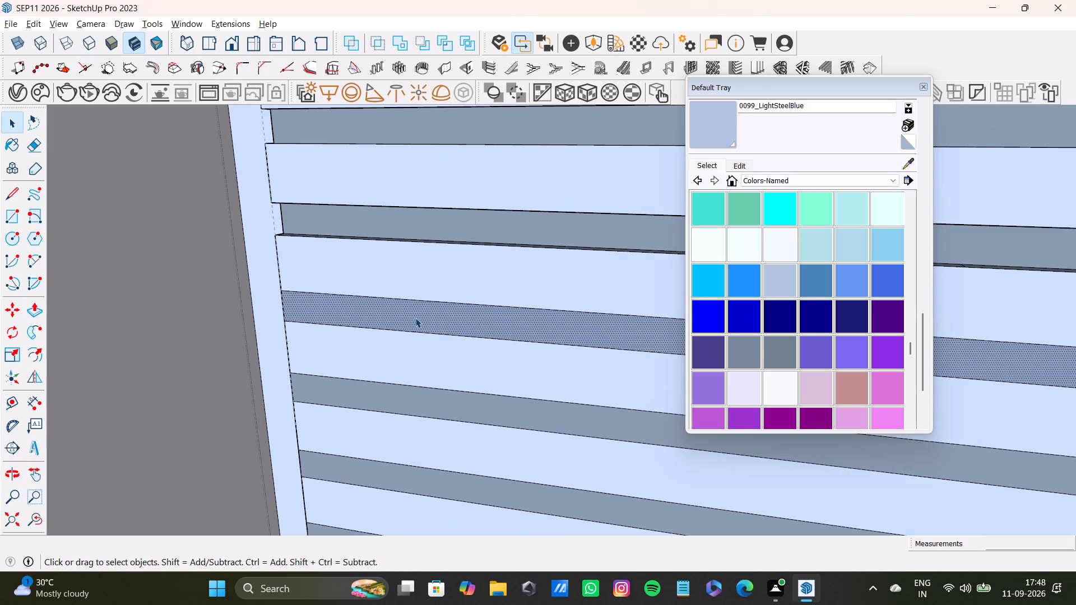
pyautogui.press('p')
pyautogui.moveTo(415, 318); pyautogui.dragTo(467, 226)
pyautogui.scroll(-2, 419, 343)
pyautogui.keyDown('shift'); pyautogui.moveTo(415, 314); pyautogui.dragTo(389, 218, button='middle'); pyautogui.keyUp('shift')
pyautogui.press('space')
pyautogui.click(398, 293)
pyautogui.press('p')
pyautogui.moveTo(398, 293); pyautogui.dragTo(426, 227)
# Push the next two flush gray strips, the fifteenth and sixteenth from the top, 1/4" inward.
pyautogui.press('space')
pyautogui.click(416, 371)
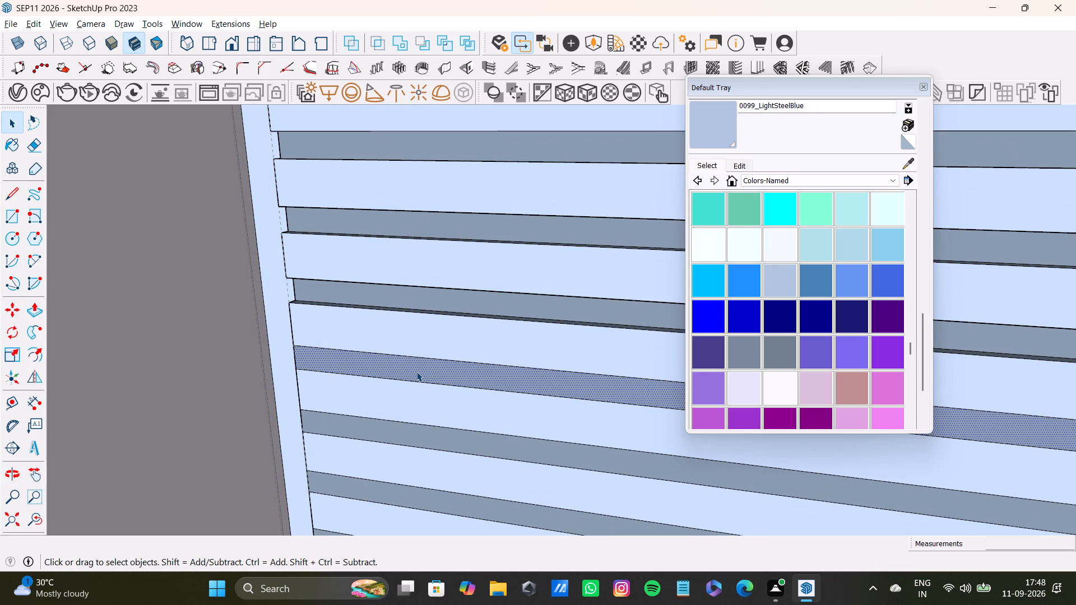
pyautogui.press('p')
pyautogui.moveTo(416, 371); pyautogui.dragTo(461, 299)
pyautogui.scroll(-2, 417, 376)
pyautogui.keyDown('shift'); pyautogui.moveTo(419, 374); pyautogui.dragTo(419, 269, button='middle'); pyautogui.keyUp('shift')
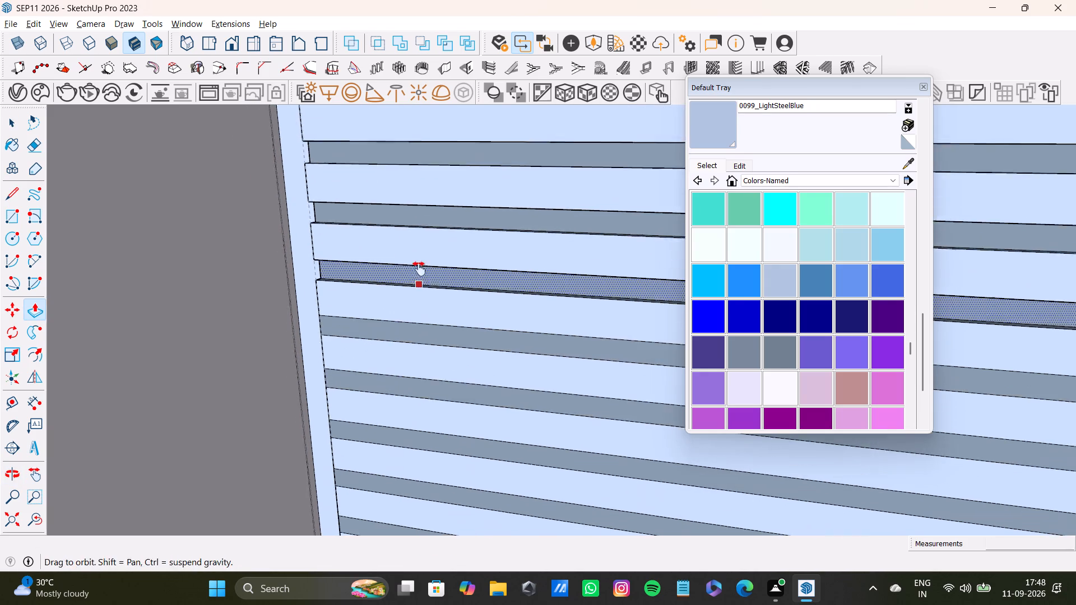
pyautogui.keyDown('shift'); pyautogui.moveTo(419, 269); pyautogui.dragTo(419, 267, button='middle'); pyautogui.keyUp('shift')
pyautogui.keyDown('shift'); pyautogui.scroll(4, 419, 269); pyautogui.keyUp('shift')
pyautogui.press('space')
pyautogui.click(420, 346)
pyautogui.press('p')
pyautogui.moveTo(420, 346); pyautogui.dragTo(474, 284)
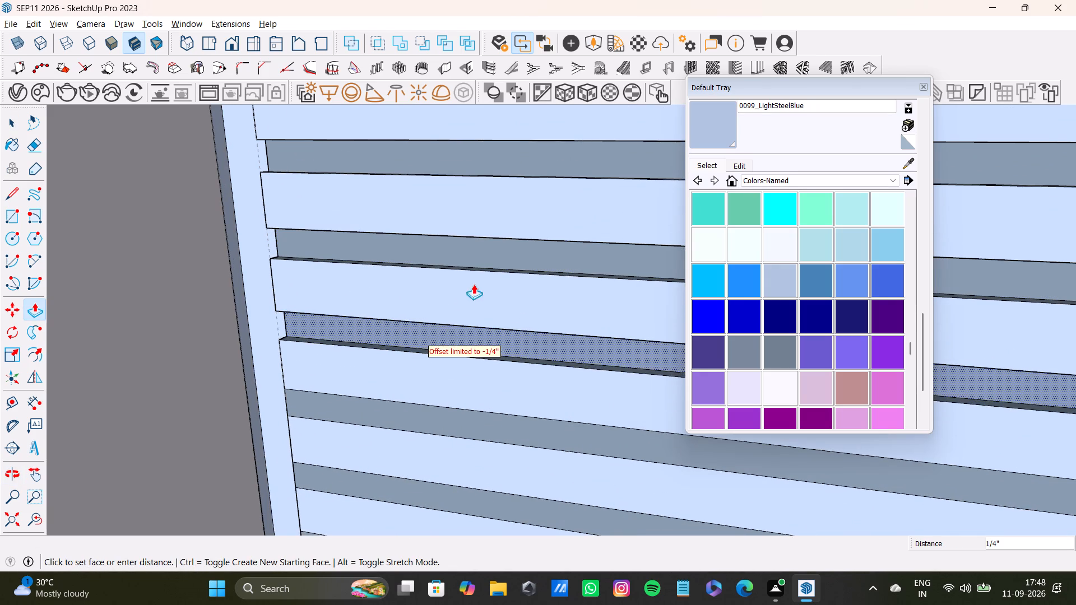
pyautogui.moveTo(474, 284); pyautogui.dragTo(484, 244)
# Recess the seventeenth and eighteenth gray strips of the front face by 1/4".
pyautogui.scroll(-2, 439, 344)
pyautogui.keyDown('shift'); pyautogui.moveTo(440, 325); pyautogui.dragTo(415, 220, button='middle'); pyautogui.keyUp('shift')
pyautogui.press('space')
pyautogui.click(426, 315)
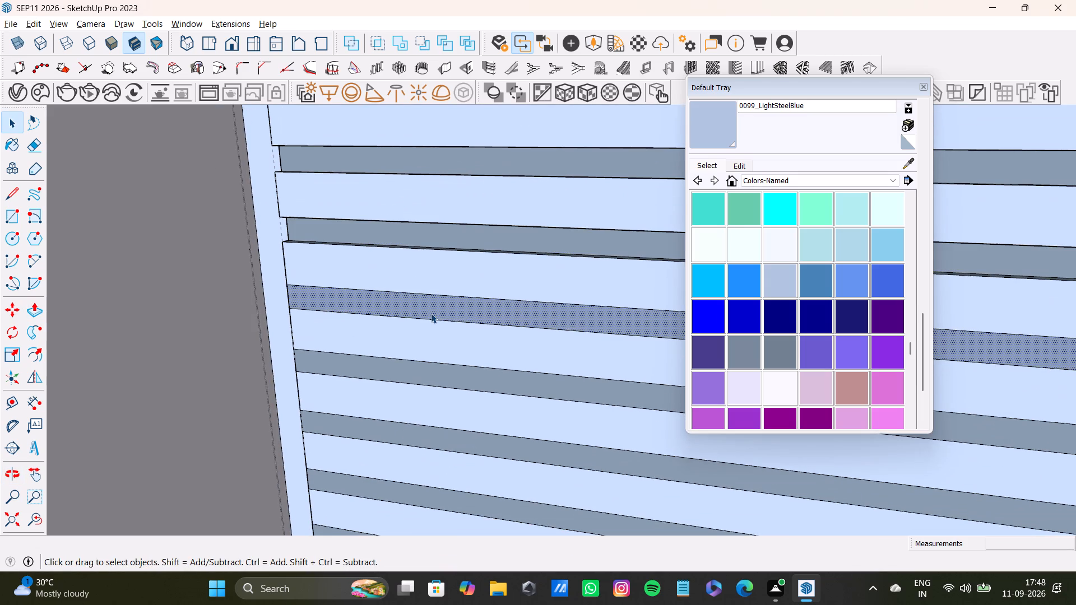
pyautogui.press('p')
pyautogui.moveTo(431, 313); pyautogui.dragTo(463, 231)
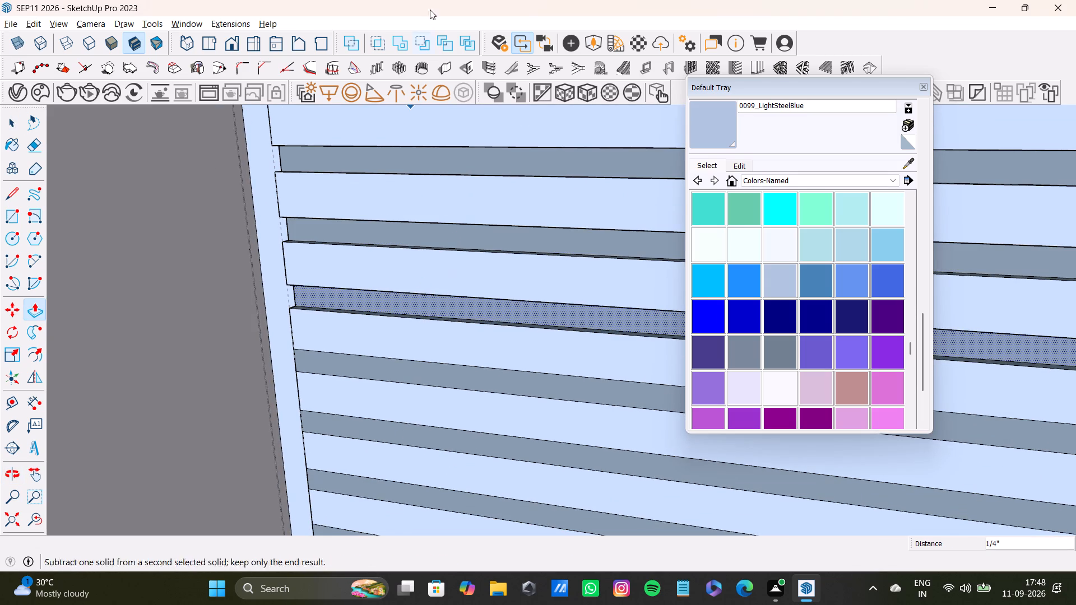
pyautogui.press('space')
pyautogui.click(440, 372)
pyautogui.press('p')
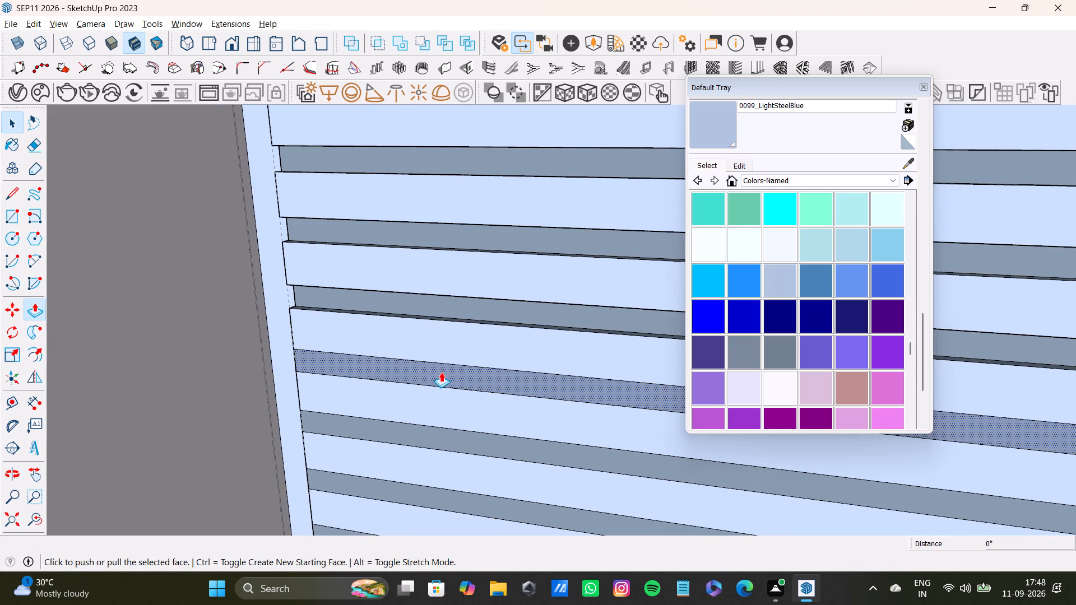
pyautogui.moveTo(441, 372); pyautogui.dragTo(494, 309)
# Push the nineteenth and twentieth gray strips of the front face 1/4" inward.
pyautogui.keyDown('shift'); pyautogui.scroll(-1, 487, 350); pyautogui.keyUp('shift')
pyautogui.keyDown('shift'); pyautogui.moveTo(487, 353); pyautogui.dragTo(484, 242, button='middle'); pyautogui.keyUp('shift')
pyautogui.scroll(3, 425, 276)
pyautogui.press('space')
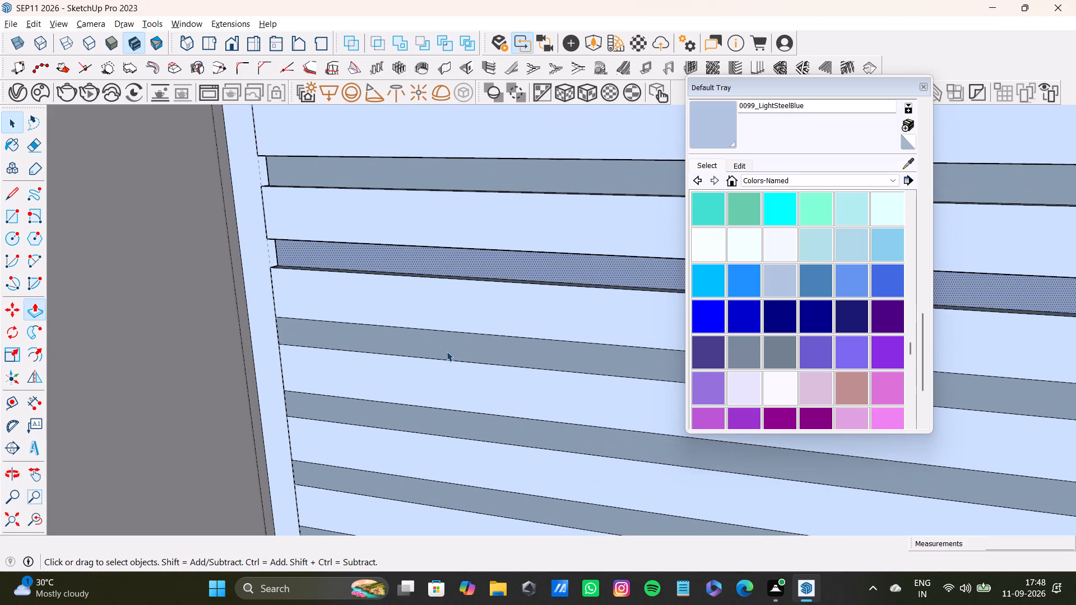
pyautogui.click(447, 351)
pyautogui.press('p')
pyautogui.moveTo(447, 351); pyautogui.dragTo(516, 260)
pyautogui.scroll(-2, 479, 345)
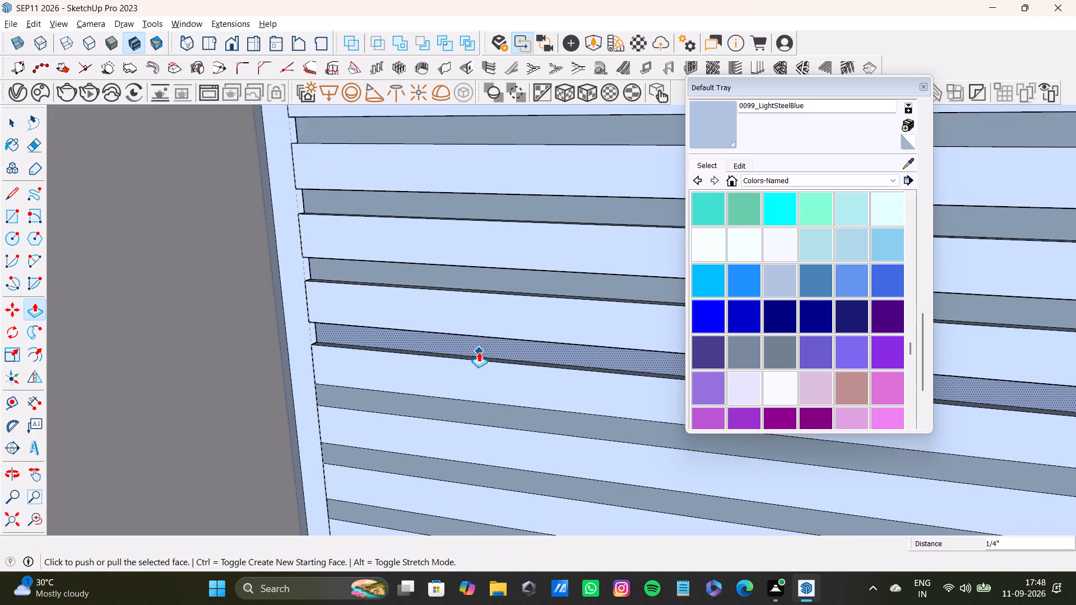
pyautogui.keyDown('shift'); pyautogui.moveTo(478, 334); pyautogui.dragTo(470, 287, button='middle'); pyautogui.keyUp('shift')
pyautogui.press('space')
pyautogui.scroll(2, 428, 337)
pyautogui.click(446, 368)
pyautogui.press('p')
pyautogui.moveTo(446, 369); pyautogui.dragTo(456, 358)
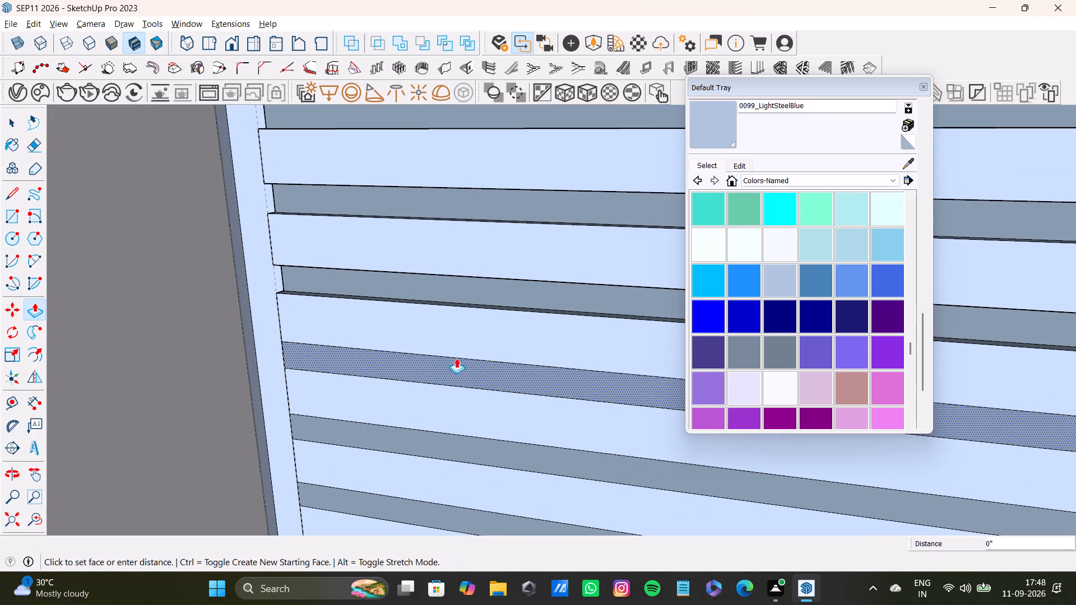
pyautogui.moveTo(456, 358); pyautogui.dragTo(504, 291)
# Recess the twenty-first and twenty-second gray strips of the front face by 1/4".
pyautogui.scroll(-1, 479, 361)
pyautogui.keyDown('shift'); pyautogui.moveTo(479, 366); pyautogui.dragTo(481, 302, button='middle'); pyautogui.keyUp('shift')
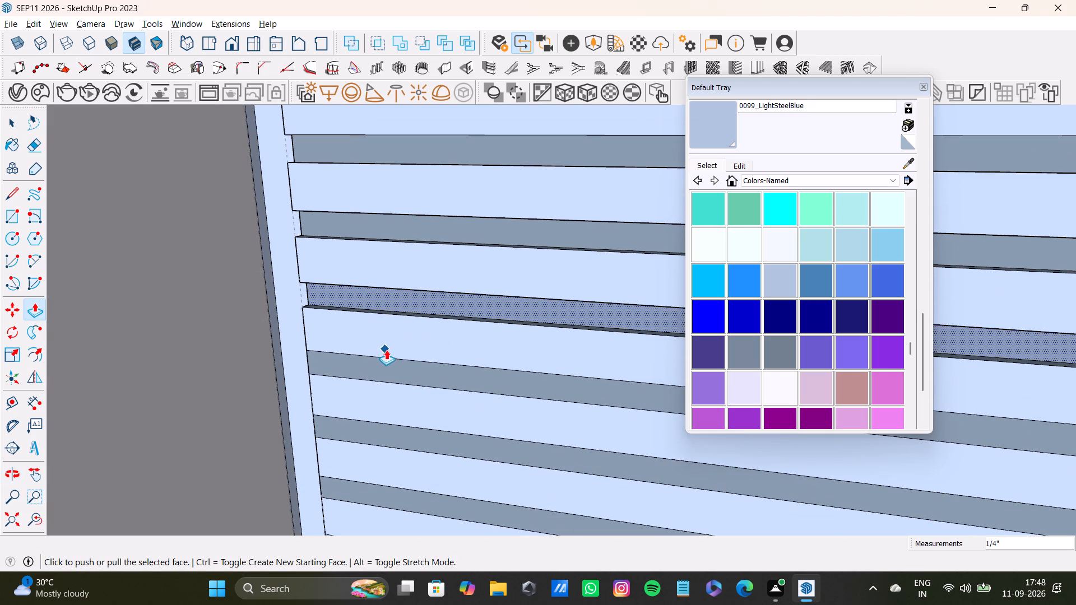
pyautogui.moveTo(389, 349); pyautogui.dragTo(419, 348, button='middle')
pyautogui.press('space')
pyautogui.click(435, 380)
pyautogui.press('p')
pyautogui.moveTo(427, 379); pyautogui.dragTo(448, 350)
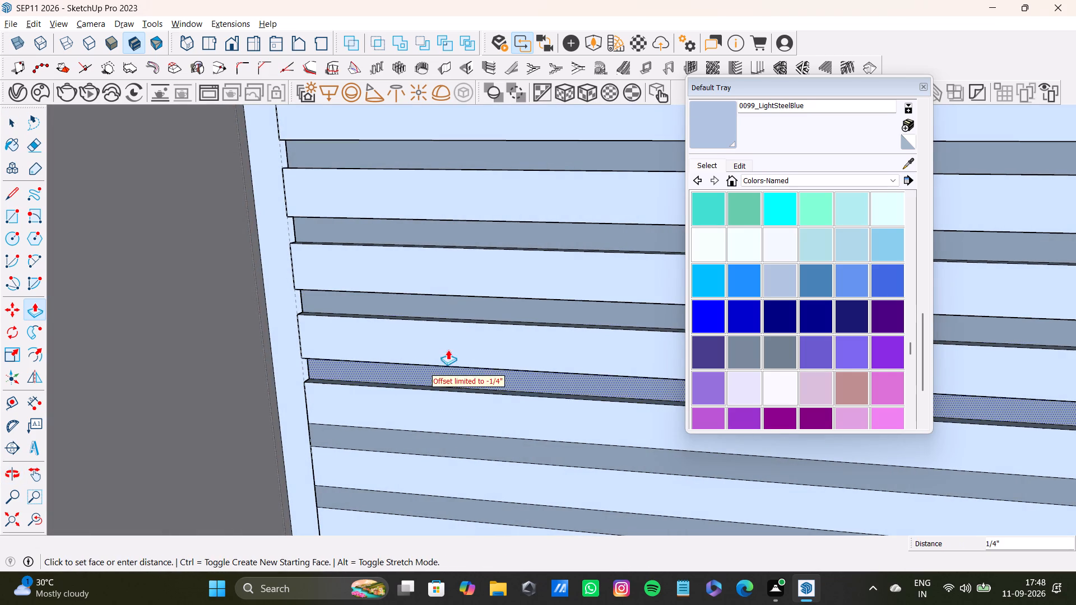
pyautogui.moveTo(448, 350); pyautogui.dragTo(465, 306)
pyautogui.scroll(-2, 439, 397)
pyautogui.keyDown('shift'); pyautogui.moveTo(439, 379); pyautogui.dragTo(448, 290, button='middle'); pyautogui.keyUp('shift')
pyautogui.scroll(3, 413, 325)
pyautogui.press('space')
pyautogui.click(427, 355)
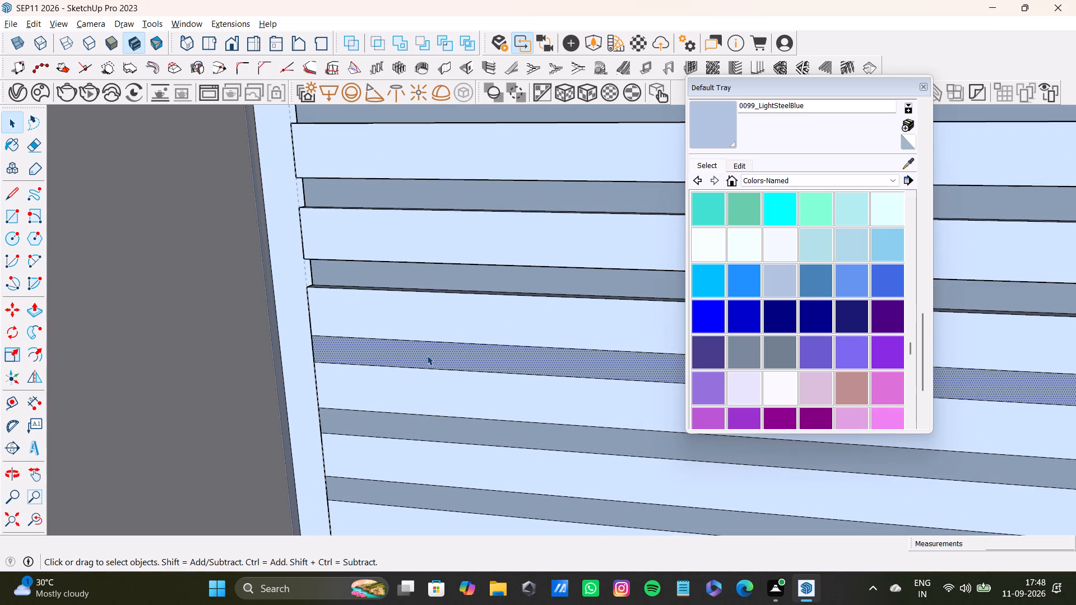
pyautogui.press('p')
pyautogui.moveTo(427, 355); pyautogui.dragTo(484, 284)
# Push the twenty-third and twenty-fourth gray strips of the front face 1/4" inward.
pyautogui.scroll(-2, 490, 355)
pyautogui.keyDown('shift'); pyautogui.moveTo(486, 355); pyautogui.dragTo(475, 272, button='middle'); pyautogui.keyUp('shift')
pyautogui.press('space')
pyautogui.scroll(1, 434, 319)
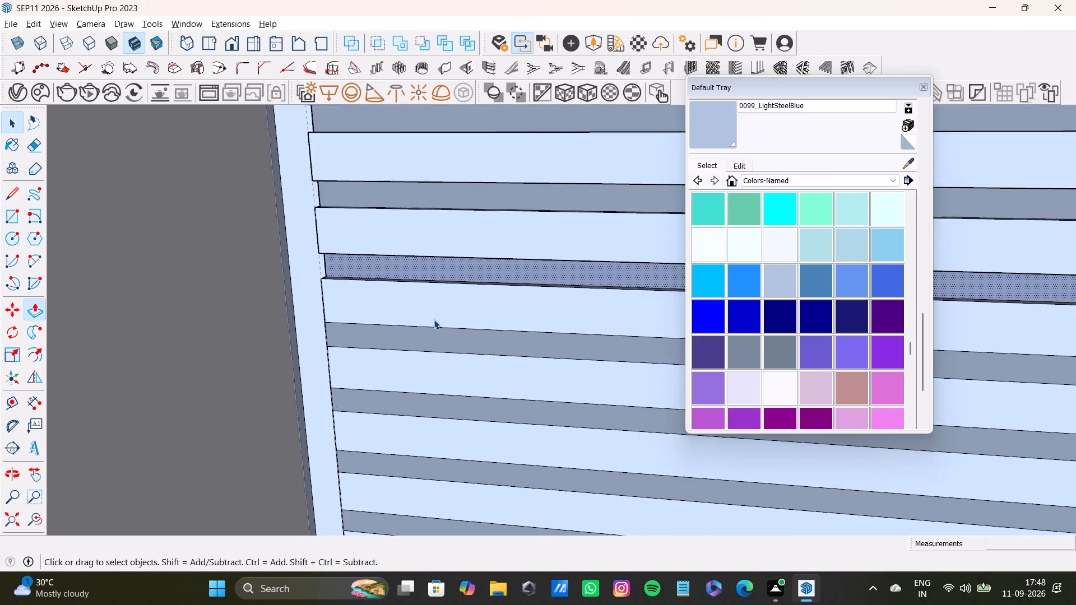
pyautogui.scroll(2, 434, 319)
pyautogui.click(444, 352)
pyautogui.press('p')
pyautogui.moveTo(444, 352); pyautogui.dragTo(526, 259)
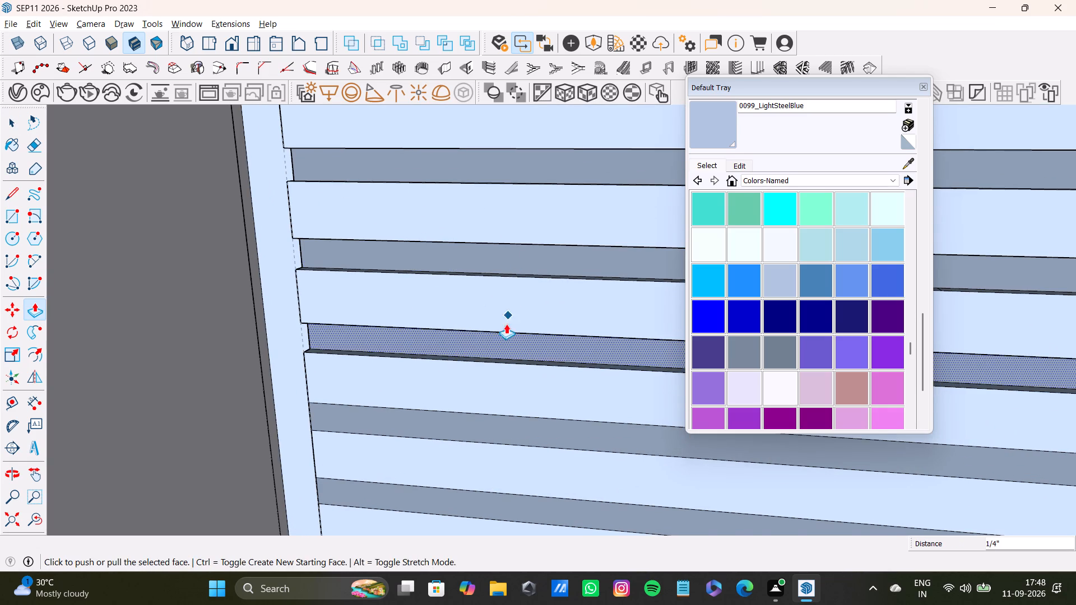
pyautogui.scroll(-3, 506, 327)
pyautogui.keyDown('shift'); pyautogui.moveTo(502, 337); pyautogui.dragTo(480, 274, button='middle'); pyautogui.keyUp('shift')
pyautogui.scroll(3, 433, 320)
pyautogui.press('space')
pyautogui.click(436, 360)
pyautogui.press('p')
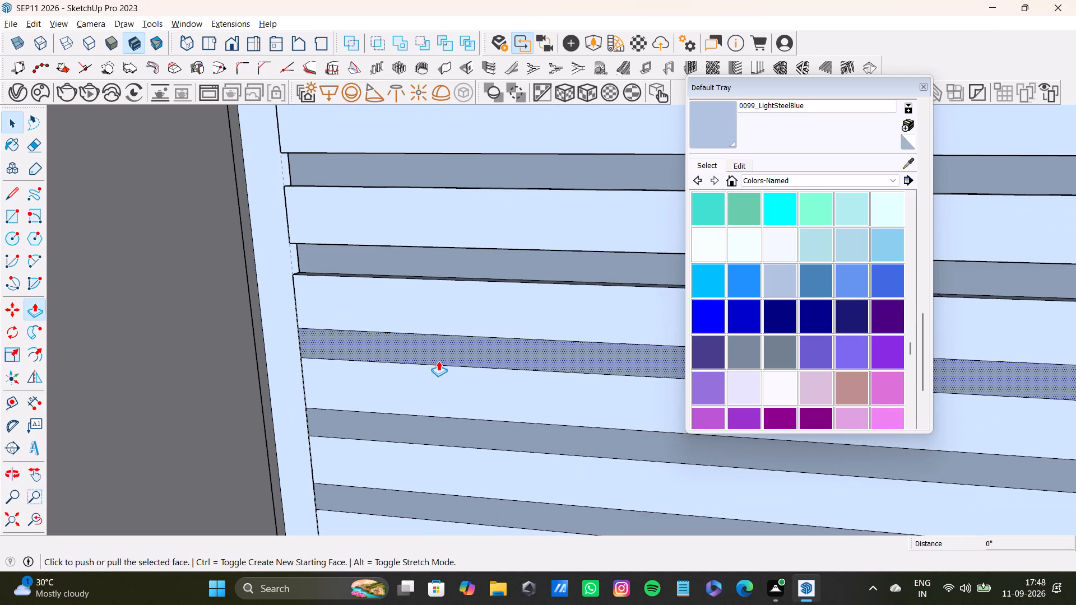
pyautogui.moveTo(438, 361); pyautogui.dragTo(502, 253)
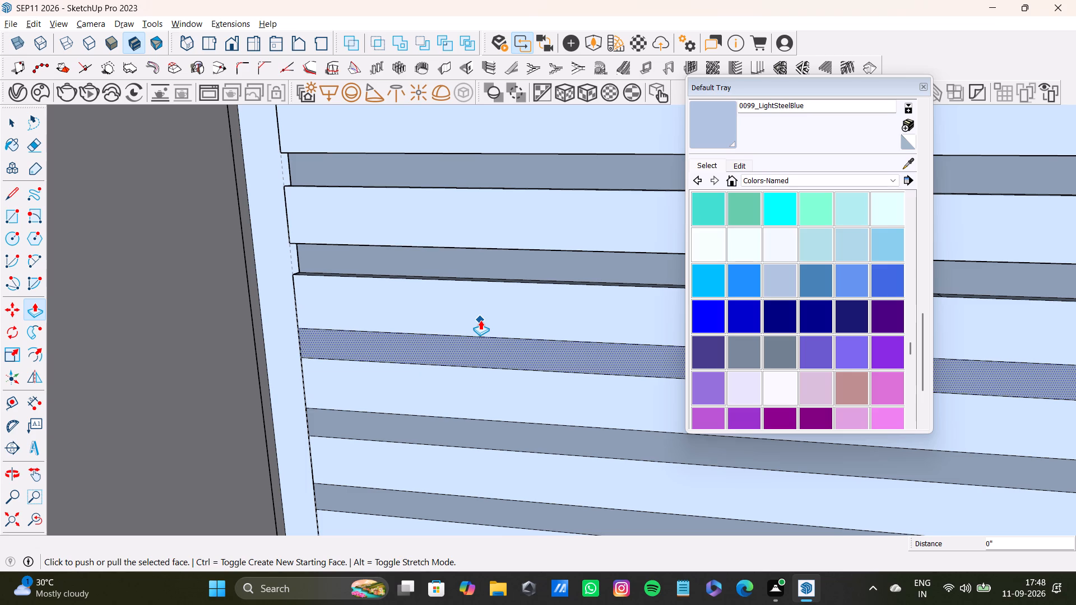
pyautogui.moveTo(393, 348); pyautogui.dragTo(425, 324)
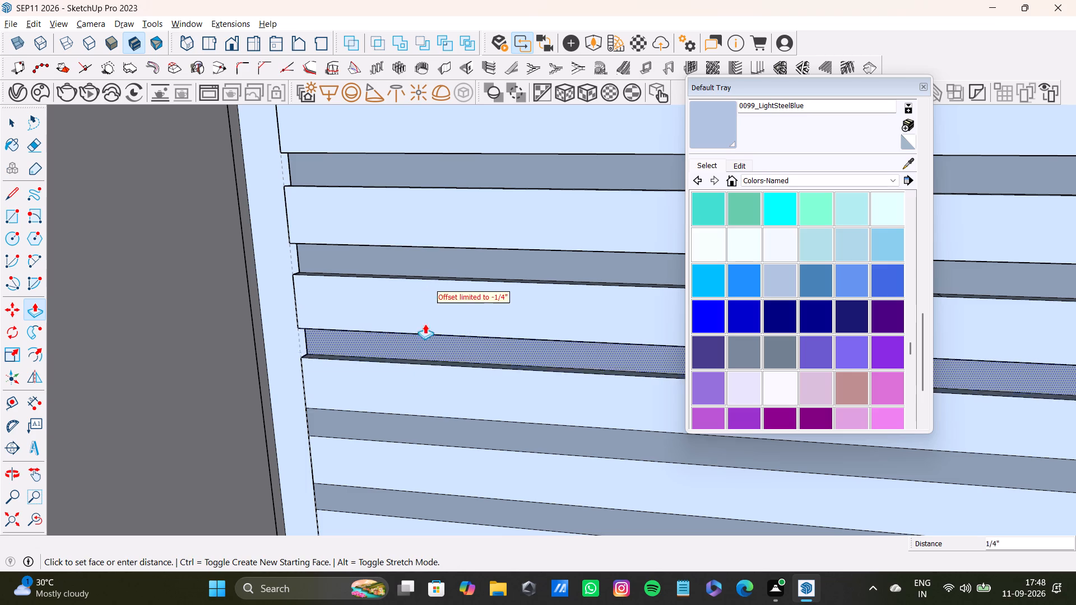
pyautogui.moveTo(425, 324); pyautogui.dragTo(528, 267)
# Recess the twenty-fifth and twenty-sixth gray strips of the front face by 1/4".
pyautogui.scroll(-3, 488, 364)
pyautogui.keyDown('shift'); pyautogui.moveTo(481, 360); pyautogui.dragTo(469, 290, button='middle'); pyautogui.keyUp('shift')
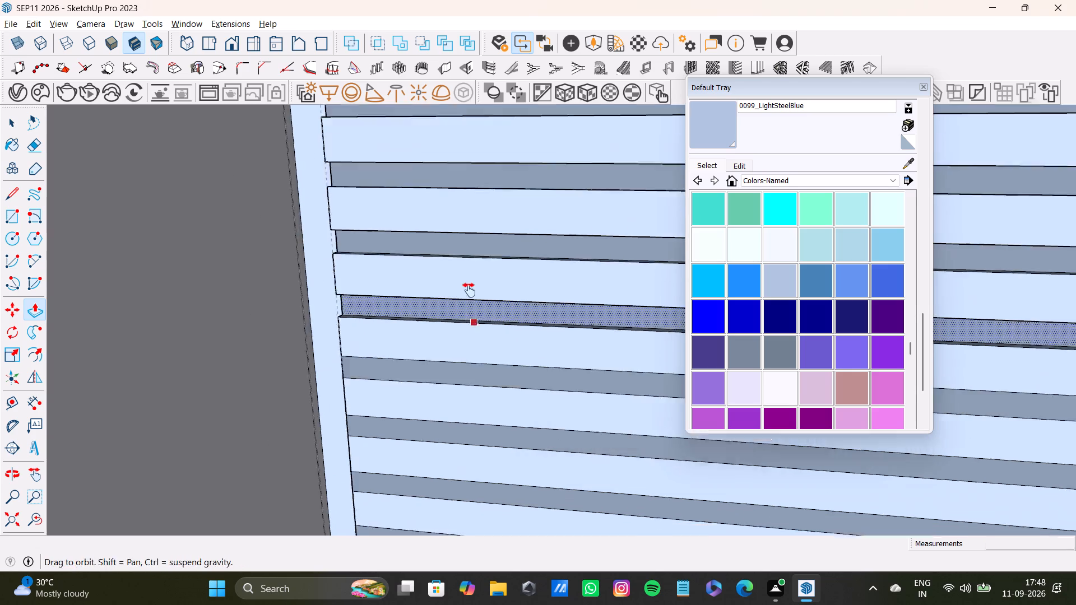
pyautogui.keyDown('shift'); pyautogui.moveTo(469, 290); pyautogui.dragTo(467, 276, button='middle'); pyautogui.keyUp('shift')
pyautogui.scroll(3, 435, 322)
pyautogui.press('space')
pyautogui.click(448, 341)
pyautogui.press('p')
pyautogui.moveTo(448, 341); pyautogui.dragTo(498, 266)
pyautogui.scroll(-1, 483, 399)
pyautogui.keyDown('shift'); pyautogui.moveTo(480, 386); pyautogui.dragTo(467, 290, button='middle'); pyautogui.keyUp('shift')
pyautogui.scroll(2, 453, 326)
pyautogui.press('space')
pyautogui.click(468, 327)
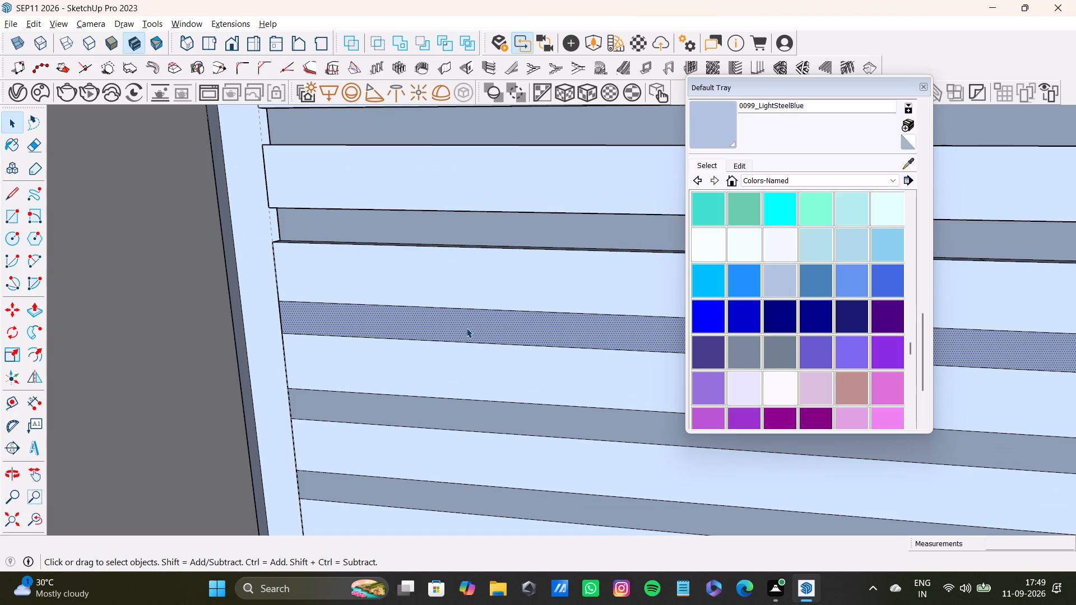
pyautogui.press('p')
pyautogui.moveTo(466, 328); pyautogui.dragTo(523, 238)
# Push the next two flush gray strips, the twenty-seventh and twenty-eighth from the top, 1/4" inward.
pyautogui.press('space')
pyautogui.scroll(-2, 482, 359)
pyautogui.moveTo(476, 362); pyautogui.dragTo(462, 236, button='middle')
pyautogui.moveTo(466, 355); pyautogui.dragTo(497, 376, button='middle')
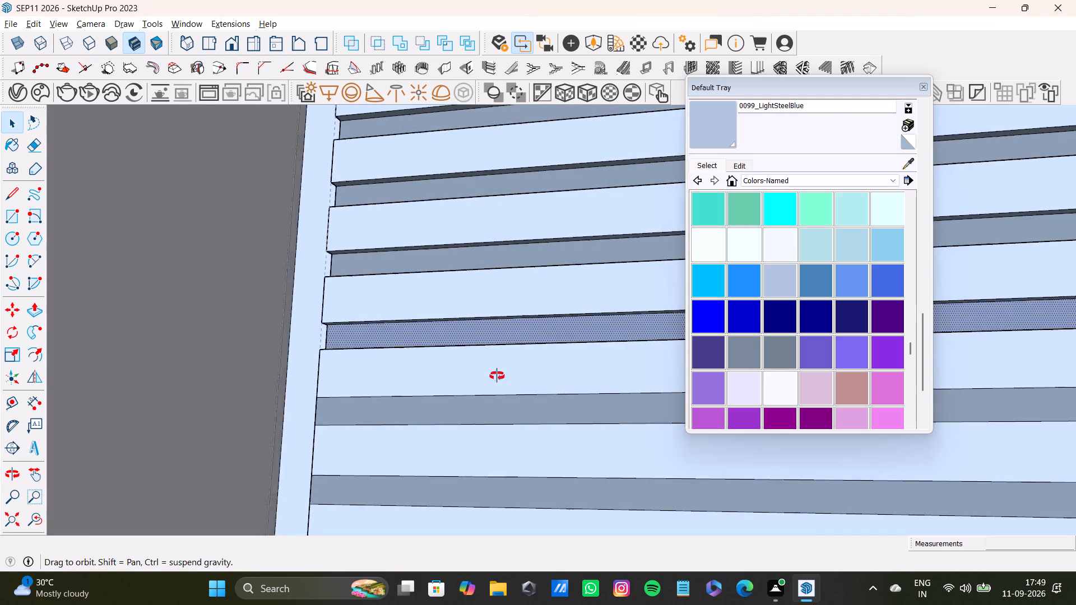
pyautogui.moveTo(497, 376); pyautogui.dragTo(501, 329, button='middle')
pyautogui.click(481, 301)
pyautogui.press('p')
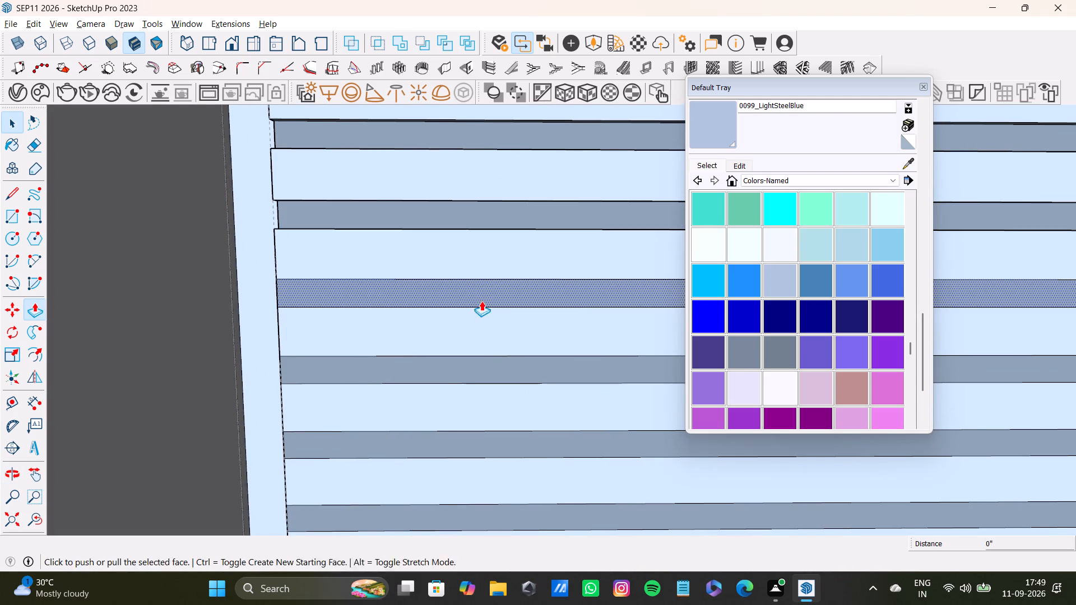
pyautogui.moveTo(481, 301); pyautogui.dragTo(495, 227)
pyautogui.moveTo(407, 299); pyautogui.dragTo(350, 345, button='middle')
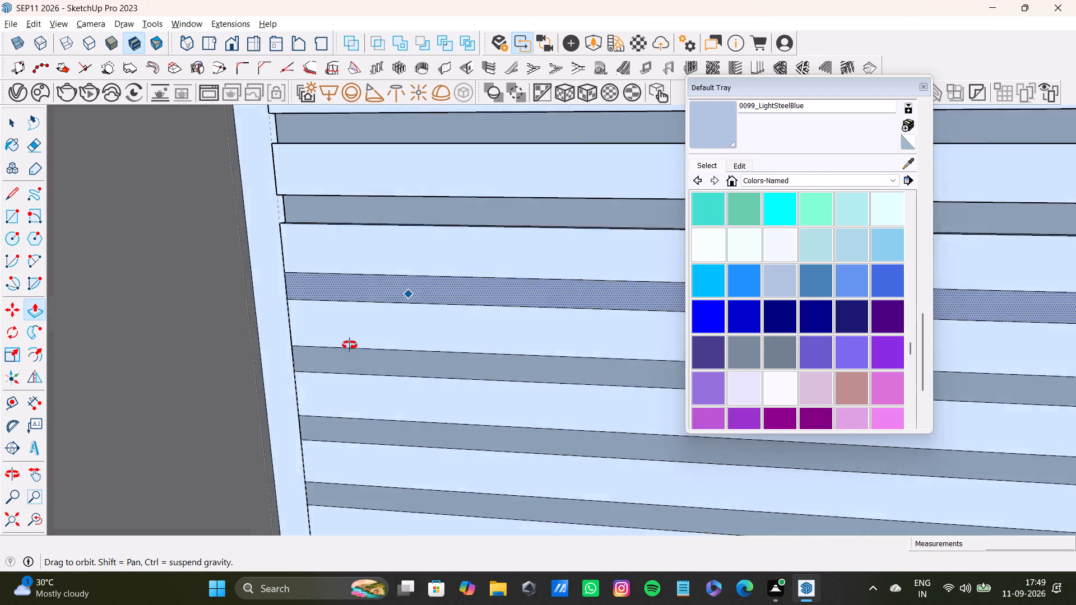
pyautogui.moveTo(350, 345); pyautogui.dragTo(294, 361, button='middle')
pyautogui.moveTo(367, 276); pyautogui.dragTo(489, 207)
pyautogui.press('space')
pyautogui.click(430, 362)
pyautogui.press('p')
pyautogui.moveTo(441, 356); pyautogui.dragTo(502, 294)
# Recess the twenty-ninth and thirtieth gray strips of the front face by 1/4".
pyautogui.scroll(-2, 471, 364)
pyautogui.keyDown('shift'); pyautogui.moveTo(471, 381); pyautogui.dragTo(430, 263, button='middle'); pyautogui.keyUp('shift')
pyautogui.scroll(3, 419, 297)
pyautogui.press('space')
pyautogui.click(419, 297)
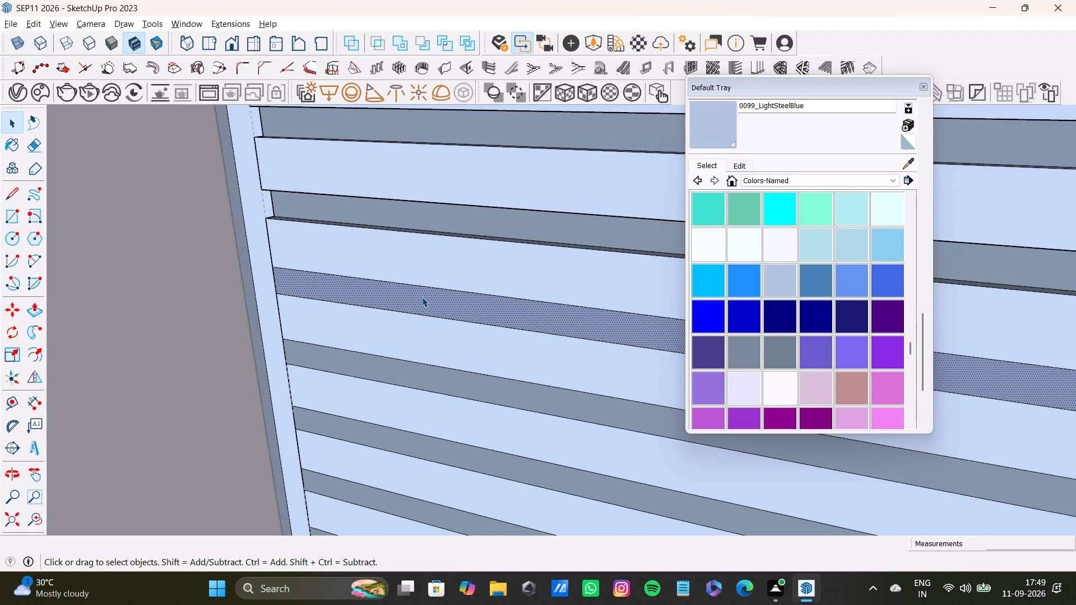
pyautogui.press('p')
pyautogui.moveTo(422, 297); pyautogui.dragTo(477, 220)
pyautogui.scroll(-5, 458, 243)
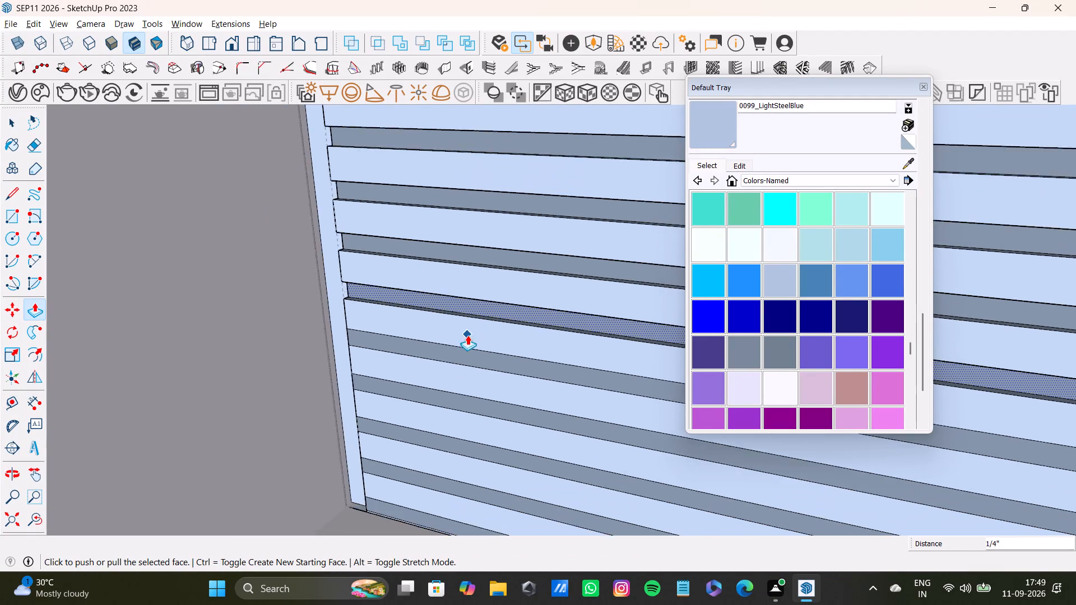
pyautogui.keyDown('shift'); pyautogui.moveTo(467, 335); pyautogui.dragTo(453, 228, button='middle'); pyautogui.keyUp('shift')
pyautogui.keyDown('shift'); pyautogui.scroll(7, 453, 228); pyautogui.keyUp('shift')
pyautogui.press('space')
pyautogui.click(405, 237)
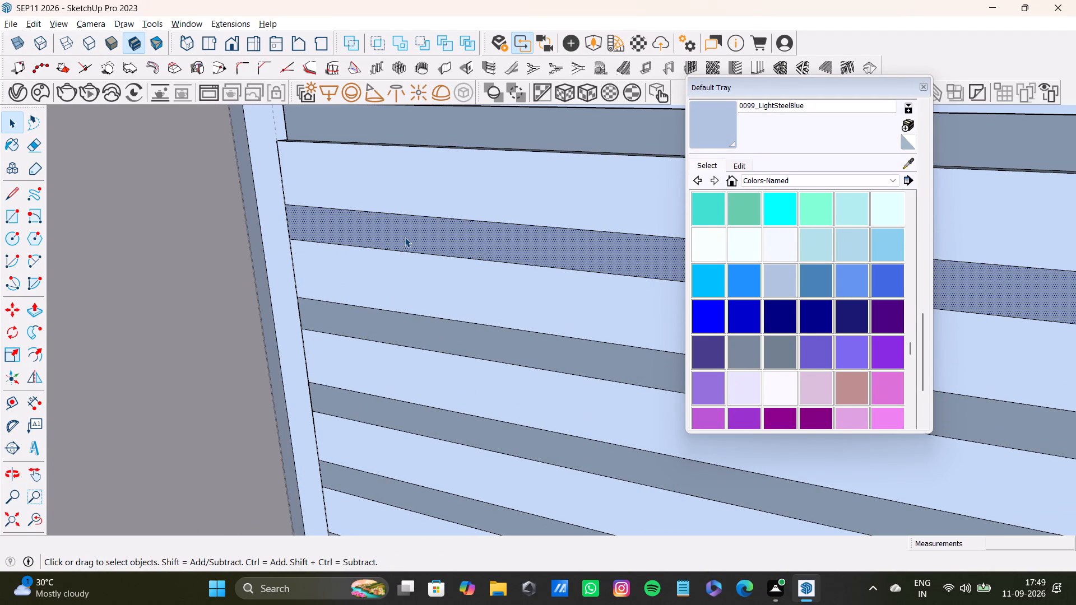
pyautogui.press('p')
pyautogui.moveTo(405, 237); pyautogui.dragTo(458, 203)
# Push the next two flush gray strips below the recessed ones 1/4" inward, leaving only the bottom two.
pyautogui.scroll(-3, 446, 250)
pyautogui.keyDown('shift'); pyautogui.moveTo(444, 264); pyautogui.dragTo(388, 334, button='middle'); pyautogui.keyUp('shift')
pyautogui.press('space')
pyautogui.click(429, 391)
pyautogui.press('p')
pyautogui.moveTo(430, 391); pyautogui.dragTo(479, 353)
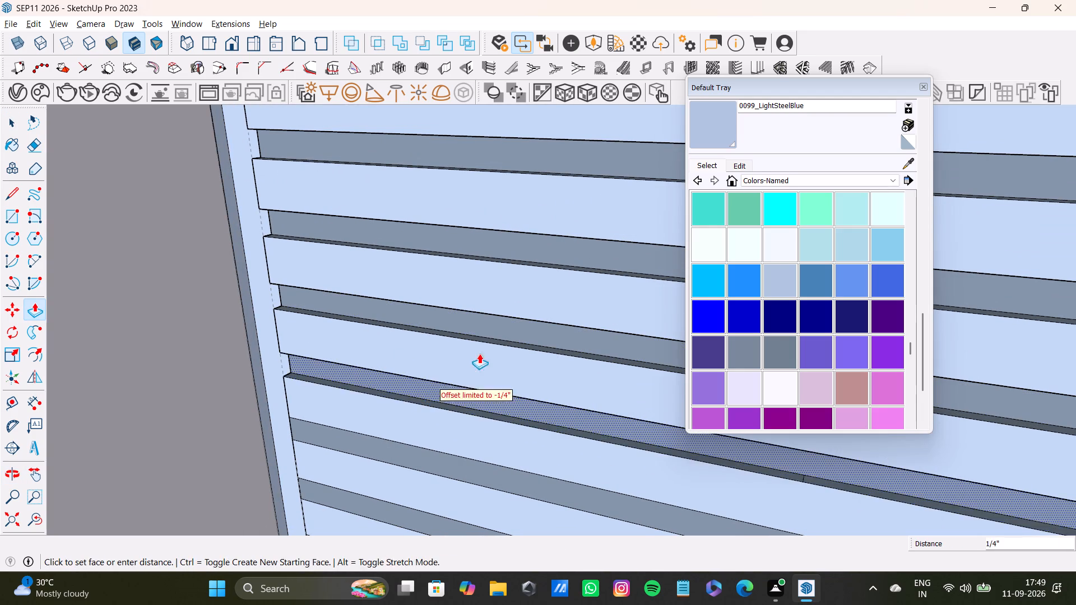
pyautogui.moveTo(479, 353); pyautogui.dragTo(506, 320)
pyautogui.moveTo(469, 398); pyautogui.dragTo(525, 343)
pyautogui.scroll(-2, 493, 415)
pyautogui.keyDown('shift'); pyautogui.moveTo(490, 425); pyautogui.dragTo(474, 351, button='middle'); pyautogui.keyUp('shift')
pyautogui.scroll(3, 427, 383)
pyautogui.press('space')
pyautogui.click(440, 385)
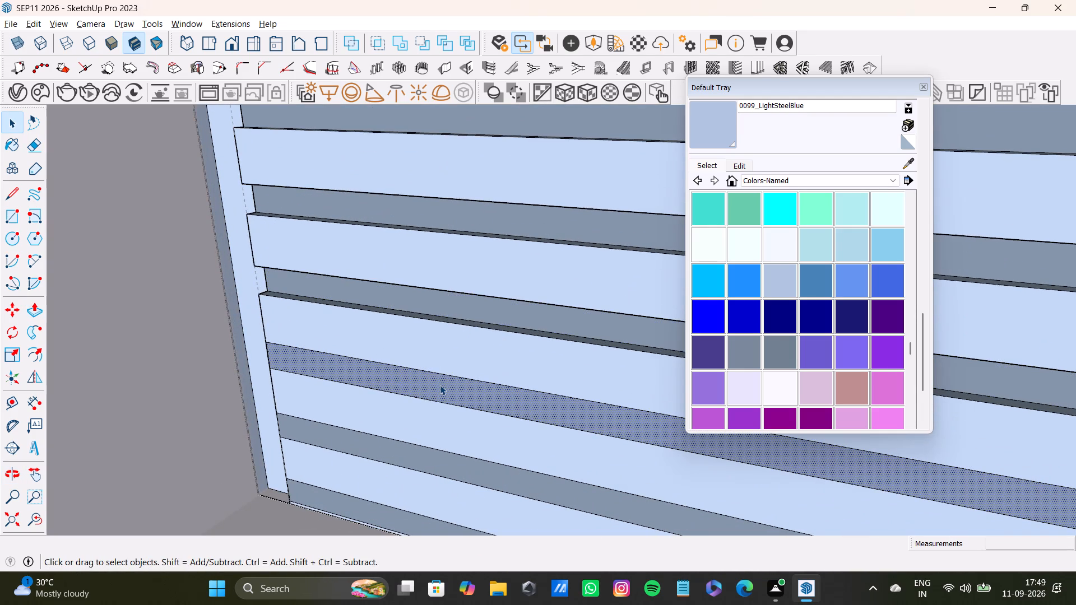
pyautogui.press('p')
pyautogui.moveTo(440, 385); pyautogui.dragTo(528, 320)
# Recess the last two gray strips at the bottom of the front face by 1/4".
pyautogui.scroll(-2, 511, 375)
pyautogui.keyDown('shift'); pyautogui.moveTo(511, 381); pyautogui.dragTo(508, 308, button='middle'); pyautogui.keyUp('shift')
pyautogui.press('space')
pyautogui.scroll(2, 475, 359)
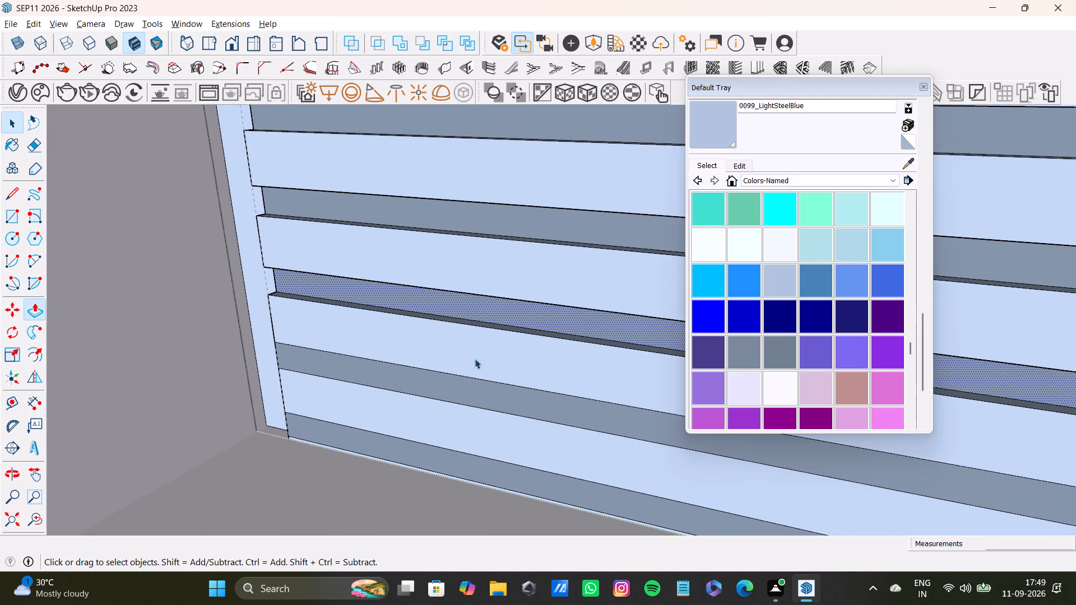
pyautogui.click(490, 398)
pyautogui.press('p')
pyautogui.moveTo(490, 398); pyautogui.dragTo(553, 309)
pyautogui.moveTo(533, 408); pyautogui.dragTo(585, 324)
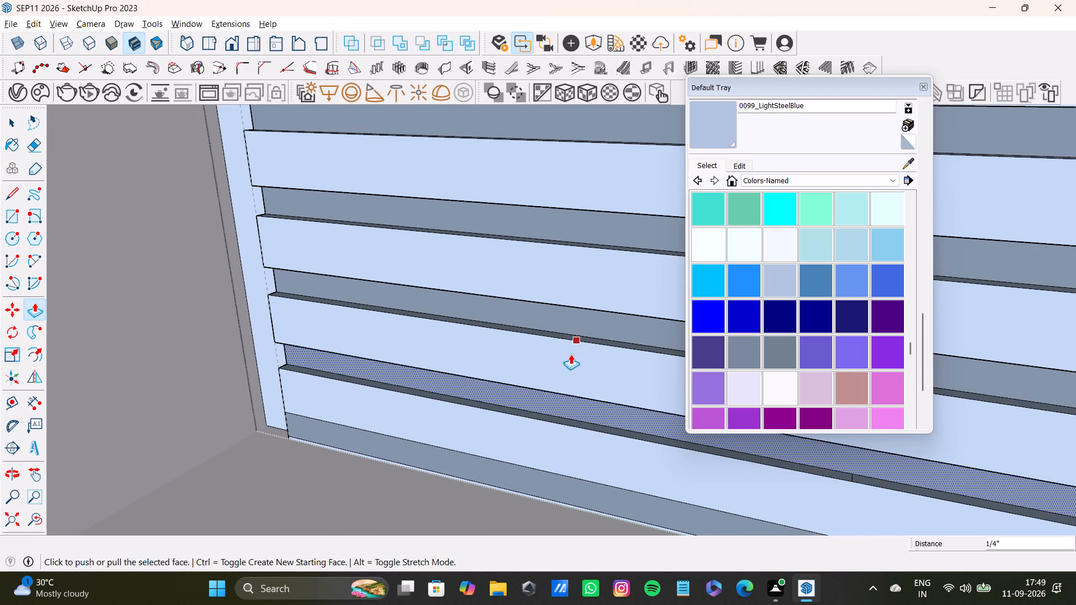
pyautogui.scroll(-3, 565, 380)
pyautogui.keyDown('shift'); pyautogui.moveTo(560, 395); pyautogui.dragTo(544, 318, button='middle'); pyautogui.keyUp('shift')
pyautogui.press('space')
pyautogui.scroll(3, 485, 359)
pyautogui.click(494, 383)
pyautogui.press('p')
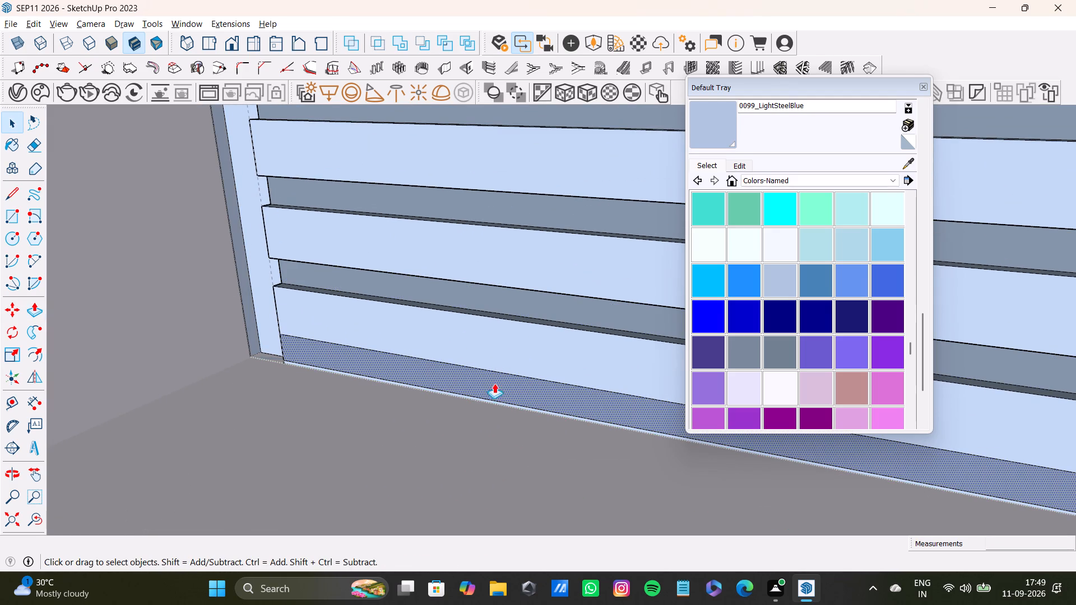
pyautogui.moveTo(494, 383); pyautogui.dragTo(531, 311)
pyautogui.press('space')
# Paint the top and front faces of the white box behind the striped block with 0119_RosyBrown.
pyautogui.scroll(-7, 511, 324)
pyautogui.moveTo(452, 379); pyautogui.dragTo(577, 378, button='middle')
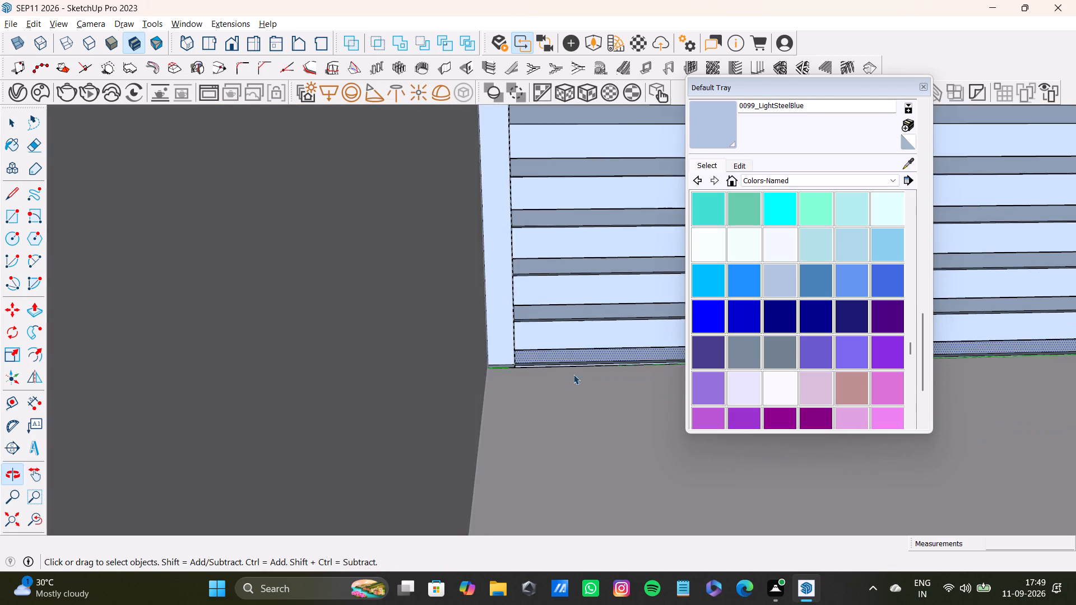
pyautogui.scroll(-3, 551, 365)
pyautogui.moveTo(523, 360); pyautogui.dragTo(96, 252, button='middle')
pyautogui.moveTo(273, 380); pyautogui.dragTo(273, 154, button='middle')
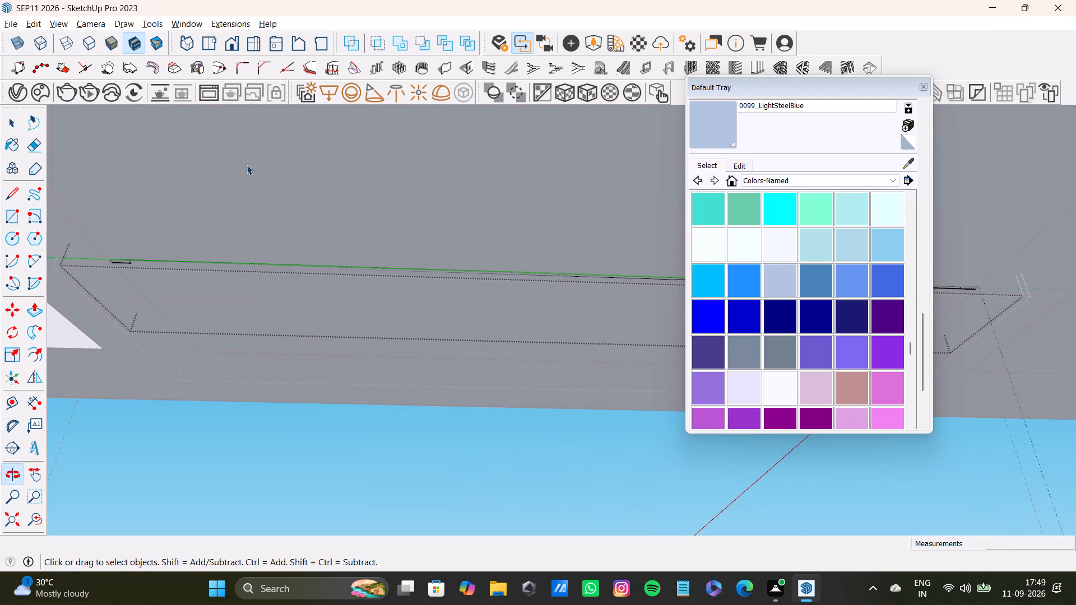
pyautogui.scroll(3, 180, 235)
pyautogui.scroll(-4, 153, 245)
pyautogui.click(4, 527)
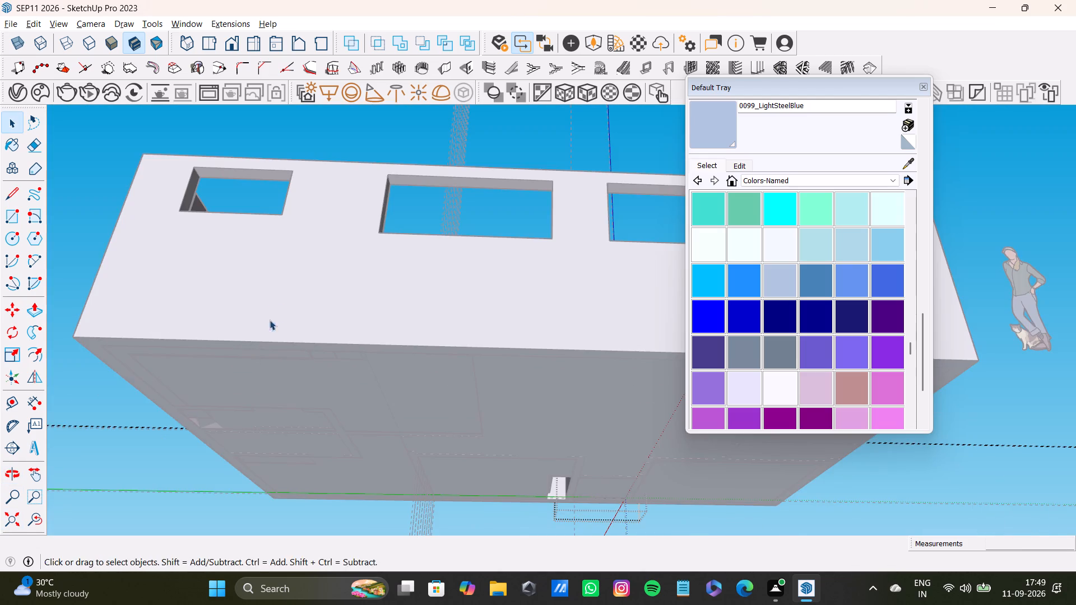
pyautogui.moveTo(277, 310); pyautogui.dragTo(250, 604, button='middle')
pyautogui.scroll(3, 311, 408)
pyautogui.keyDown('shift'); pyautogui.moveTo(387, 304); pyautogui.dragTo(165, 523, button='middle'); pyautogui.keyUp('shift')
pyautogui.moveTo(253, 393); pyautogui.dragTo(342, 539, button='middle')
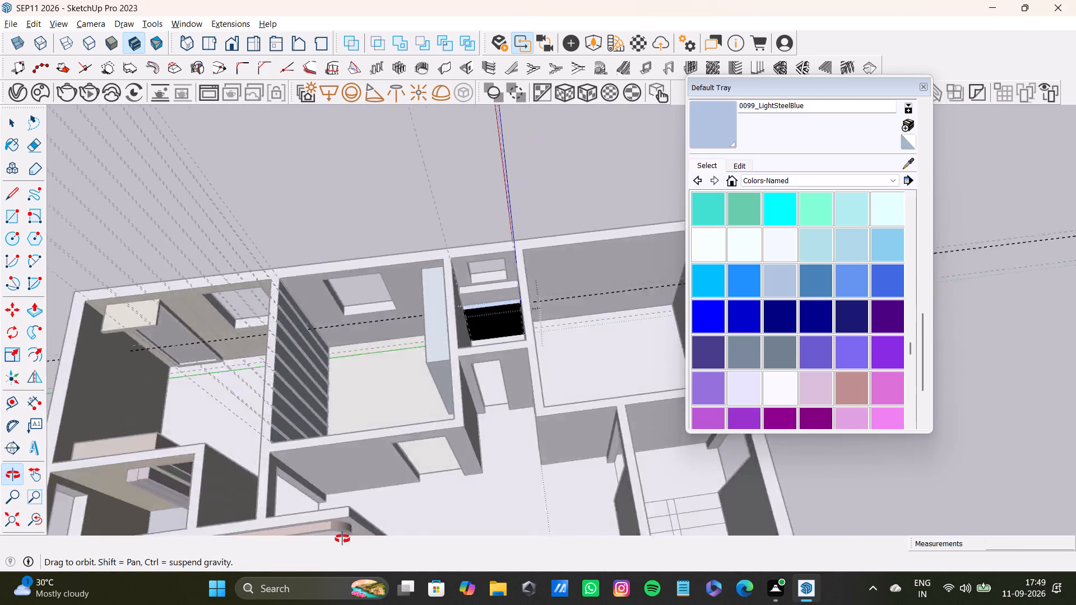
pyautogui.moveTo(342, 539); pyautogui.dragTo(317, 551, button='middle')
pyautogui.press('space')
pyautogui.click(386, 236)
pyautogui.scroll(5, 428, 270)
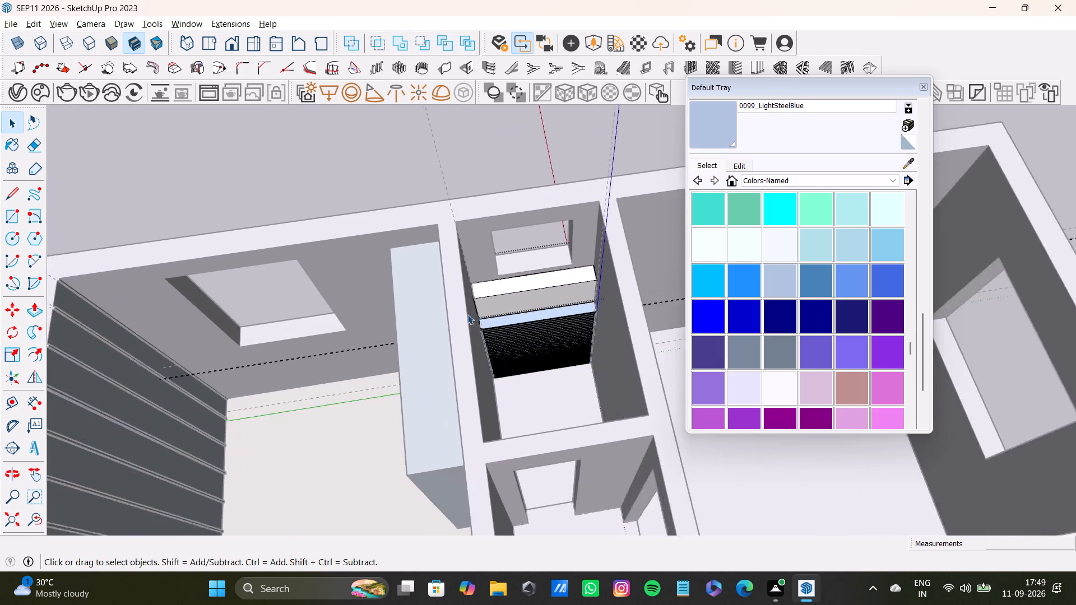
pyautogui.scroll(6, 467, 314)
pyautogui.keyDown('shift'); pyautogui.moveTo(481, 314); pyautogui.dragTo(426, 421, button='middle'); pyautogui.keyUp('shift')
pyautogui.moveTo(446, 404); pyautogui.dragTo(350, 291, button='middle')
pyautogui.scroll(7, 416, 323)
pyautogui.press('space')
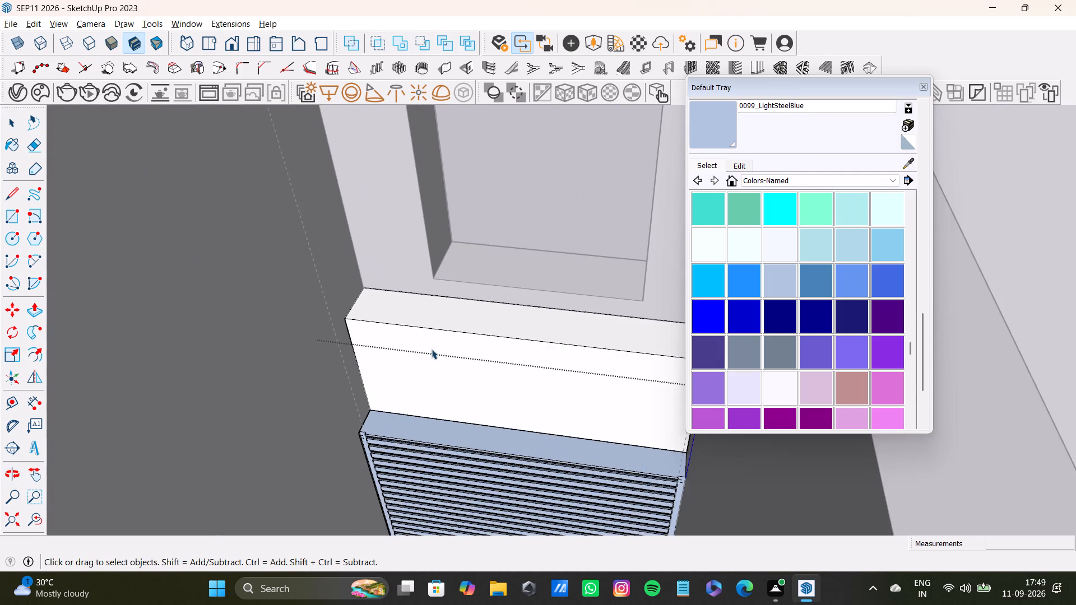
pyautogui.moveTo(430, 356); pyautogui.dragTo(470, 353, button='middle')
pyautogui.keyDown('shift'); pyautogui.click(486, 327); pyautogui.keyUp('shift')
pyautogui.keyDown('shift'); pyautogui.click(485, 356); pyautogui.keyUp('shift')
pyautogui.keyDown('shift'); pyautogui.click(856, 395); pyautogui.keyUp('shift')
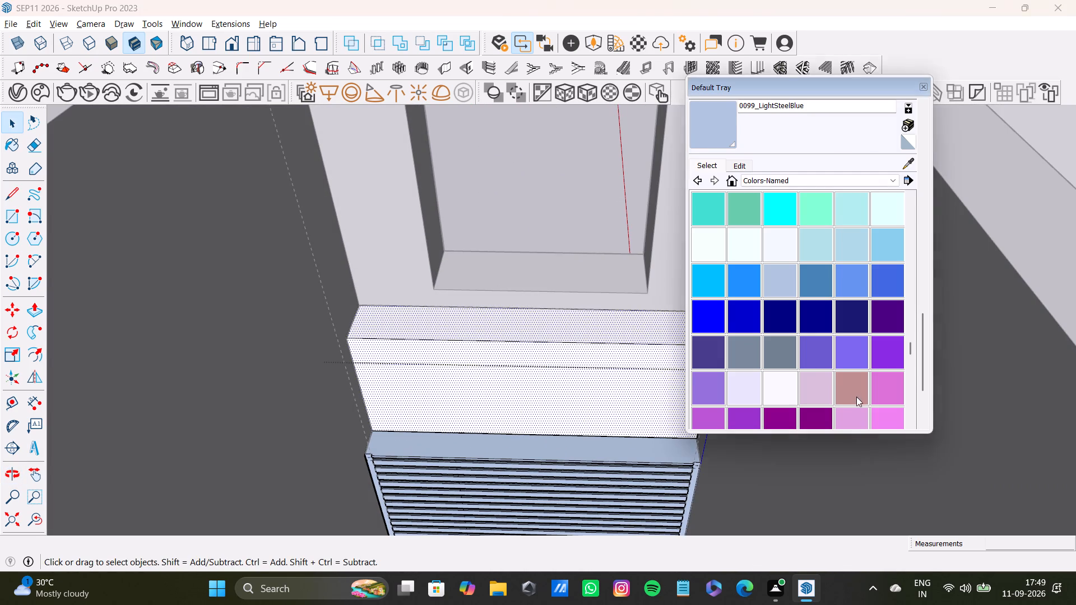
pyautogui.keyDown('shift'); pyautogui.click(629, 342); pyautogui.keyUp('shift')
pyautogui.scroll(-11, 602, 384)
pyautogui.press('space')
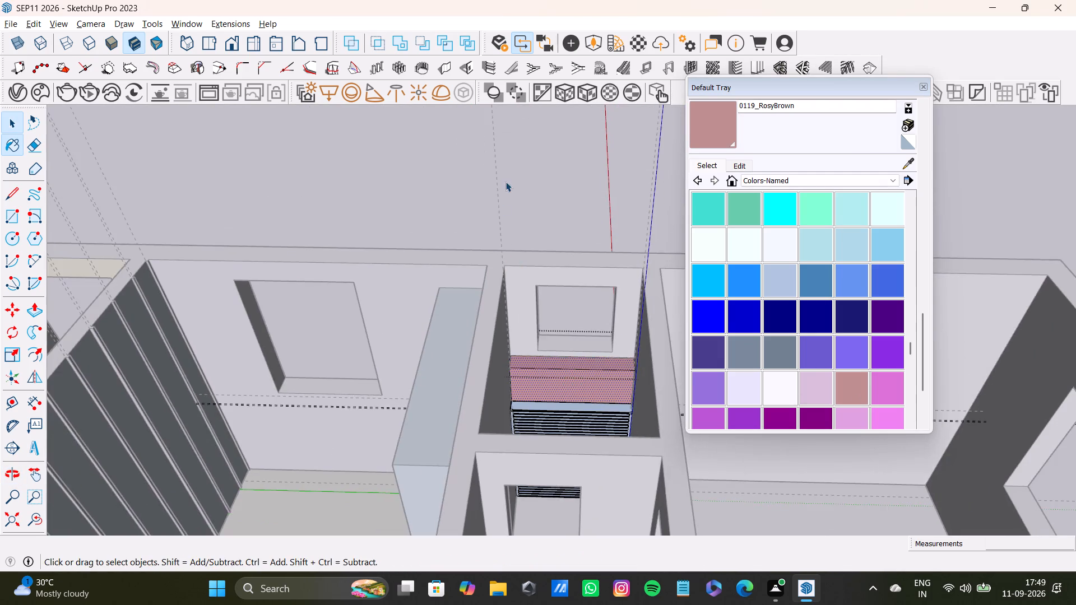
pyautogui.click(505, 182)
# Draw a floor rectangle about 3' 1 3/8" by 10 9/16" along the narrow room's long wall, at the doorway end opposite the striped block.
pyautogui.scroll(5, 550, 281)
pyautogui.moveTo(571, 362); pyautogui.dragTo(653, 527, button='middle')
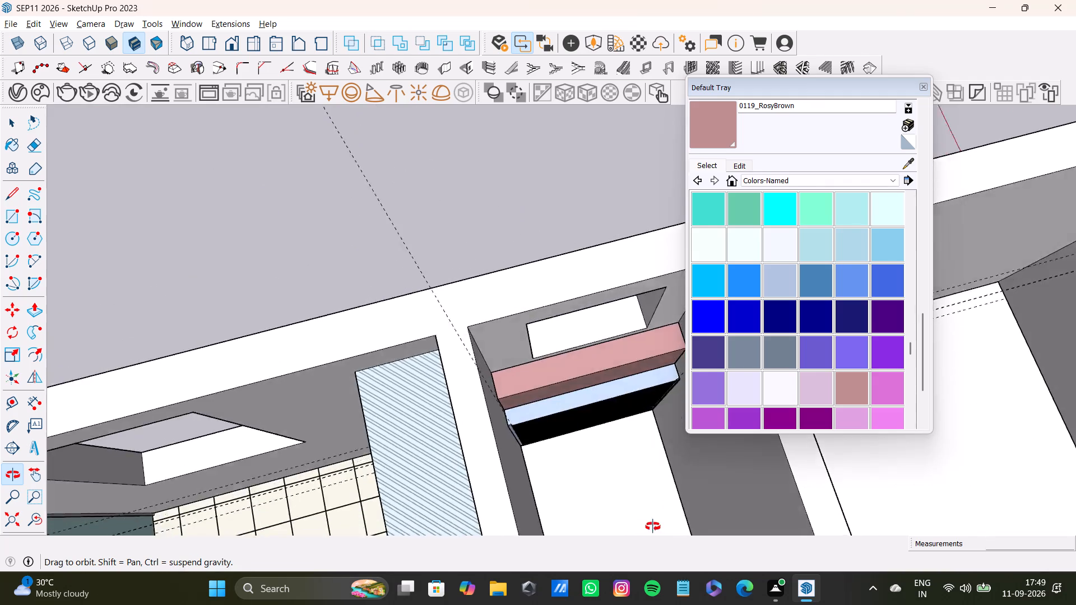
pyautogui.moveTo(653, 527); pyautogui.dragTo(343, 500, button='middle')
pyautogui.scroll(-3, 336, 462)
pyautogui.keyDown('shift'); pyautogui.moveTo(336, 454); pyautogui.dragTo(386, 367, button='middle'); pyautogui.keyUp('shift')
pyautogui.moveTo(486, 369); pyautogui.dragTo(349, 410, button='middle')
pyautogui.scroll(4, 370, 338)
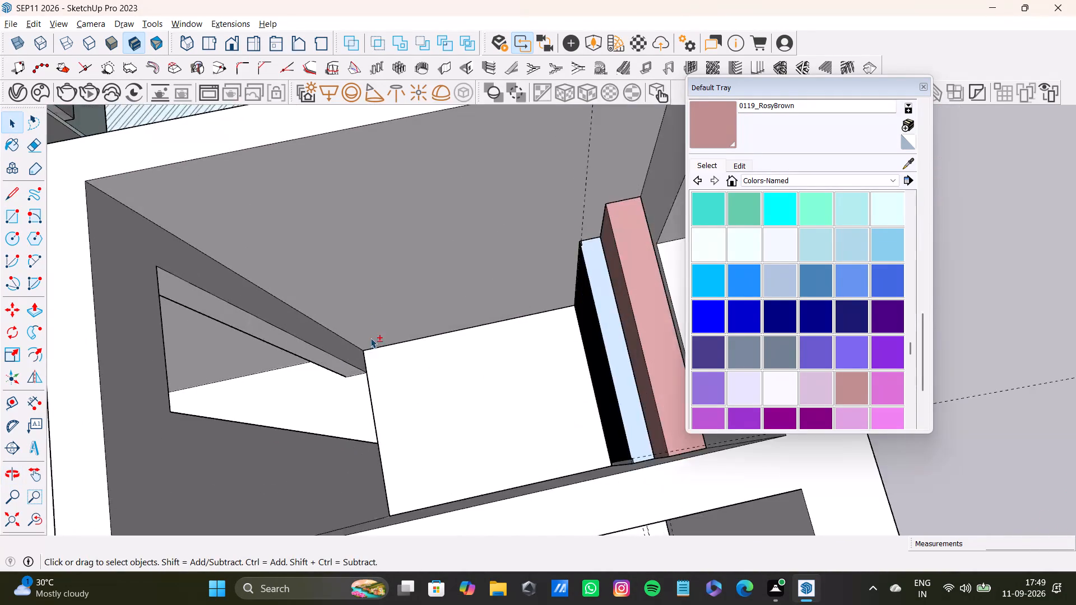
pyautogui.keyDown('shift'); pyautogui.moveTo(370, 338); pyautogui.dragTo(421, 383, button='middle'); pyautogui.keyUp('shift')
pyautogui.moveTo(497, 401); pyautogui.dragTo(425, 365, button='middle')
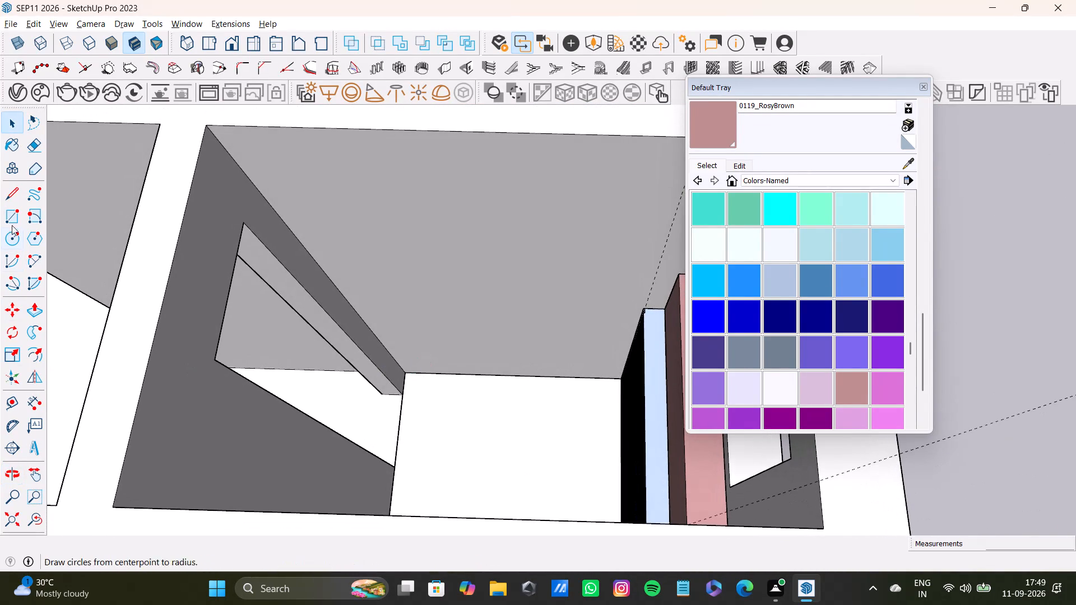
pyautogui.click(13, 211)
pyautogui.scroll(5, 353, 387)
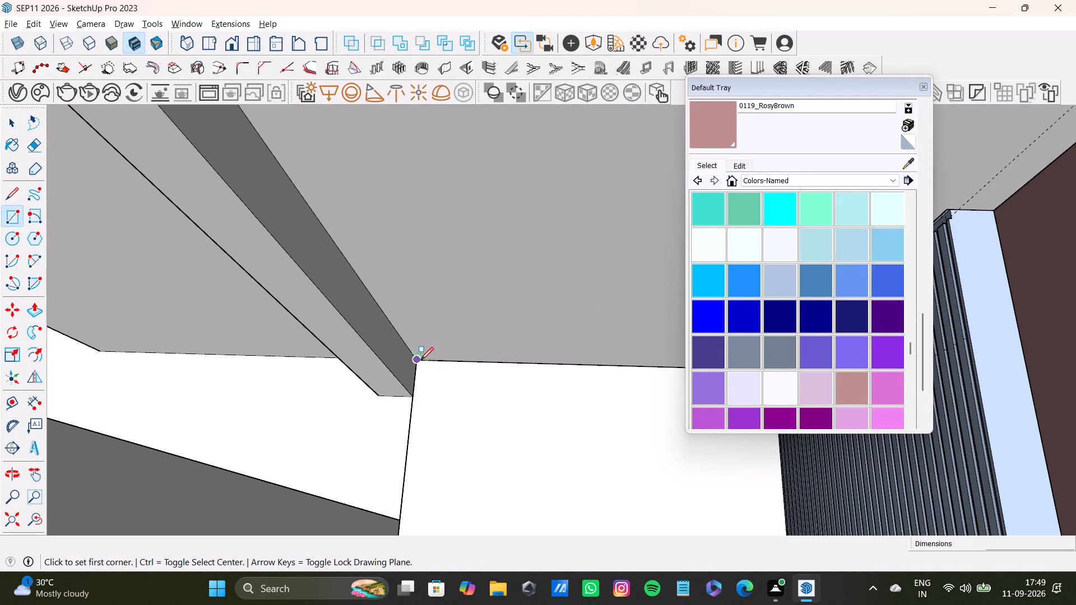
pyautogui.moveTo(419, 360); pyautogui.dragTo(424, 369)
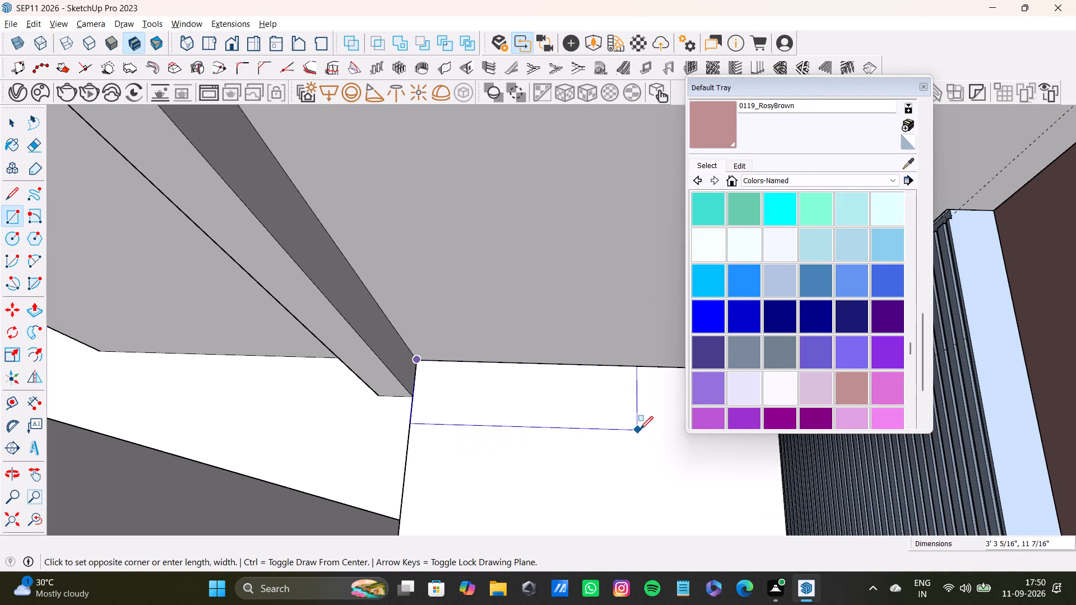
pyautogui.press('space')
pyautogui.press('r')
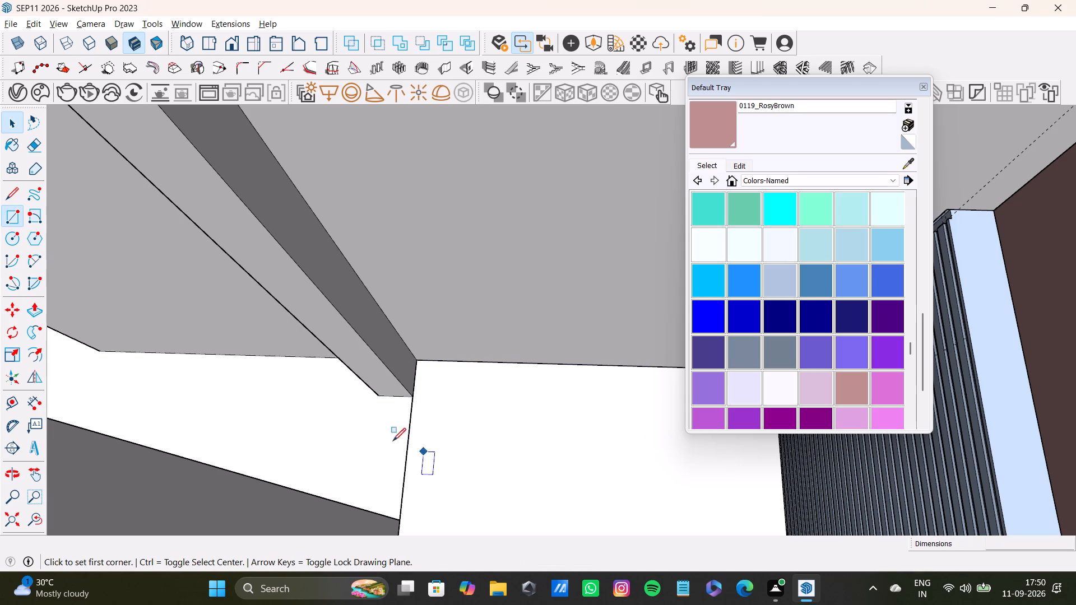
pyautogui.click(436, 363)
pyautogui.click(646, 425)
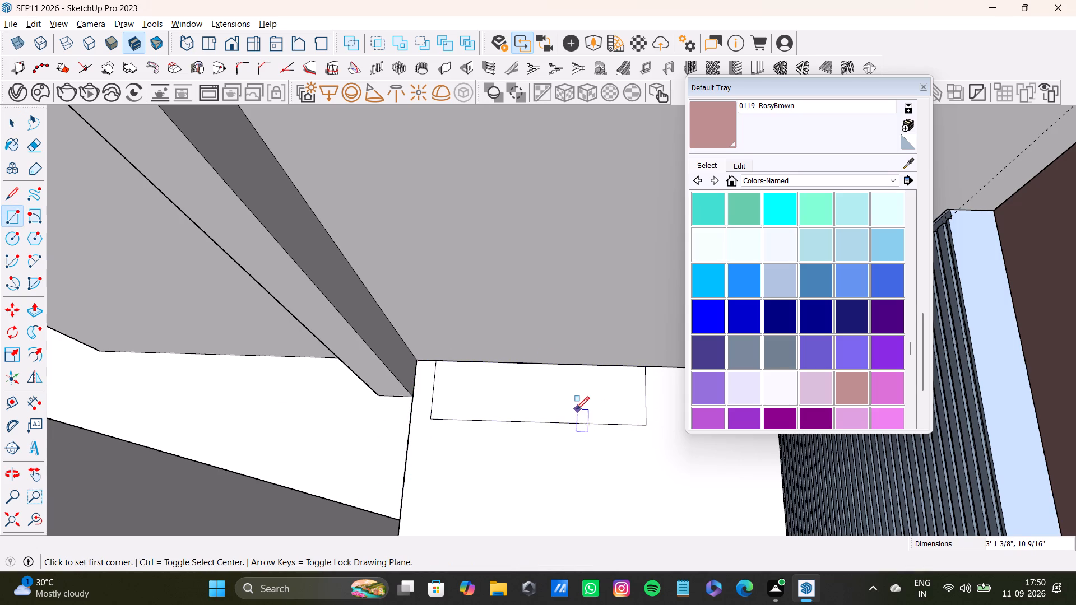
# Pull the floor rectangle up about 5' into a tall box, slightly above the striped block's top.
pyautogui.press('space')
pyautogui.write(';')
pyautogui.press('p')
pyautogui.click(568, 414)
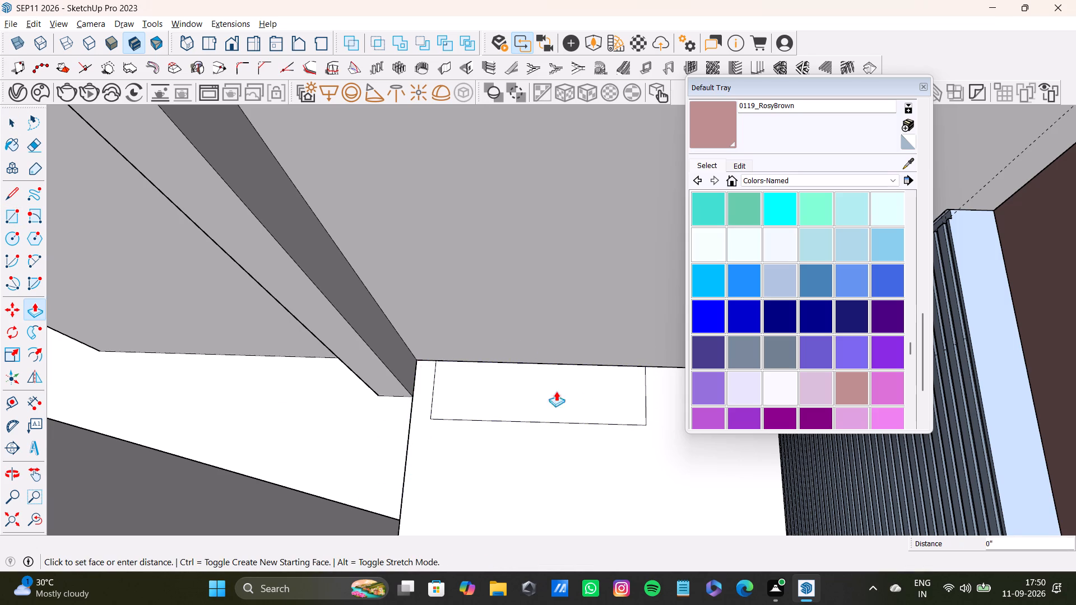
pyautogui.scroll(-8, 503, 353)
pyautogui.moveTo(472, 318); pyautogui.dragTo(624, 256, button='middle')
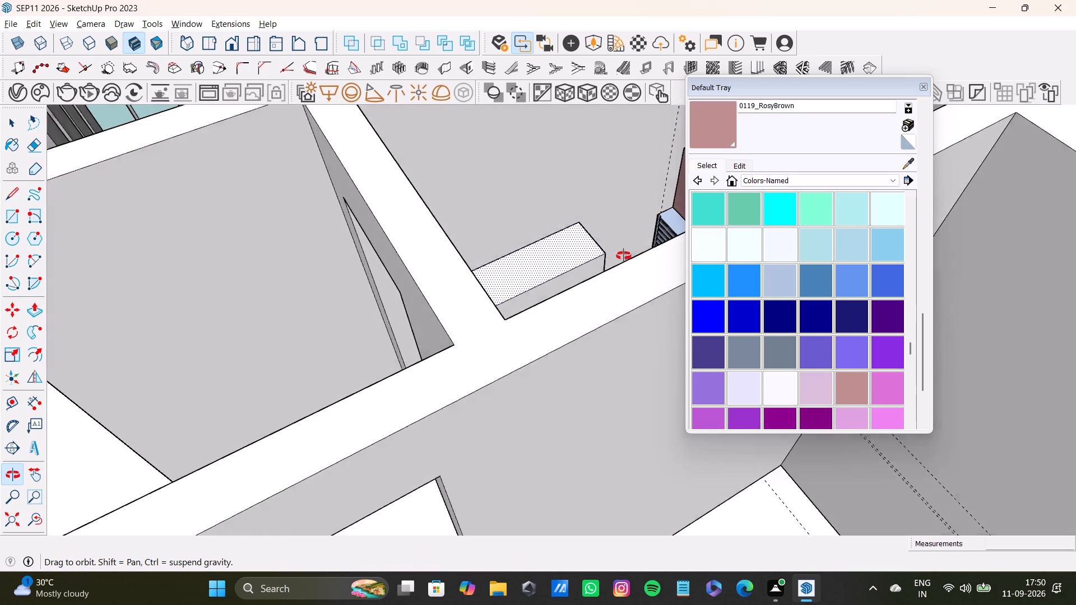
pyautogui.moveTo(624, 256); pyautogui.dragTo(632, 262, button='middle')
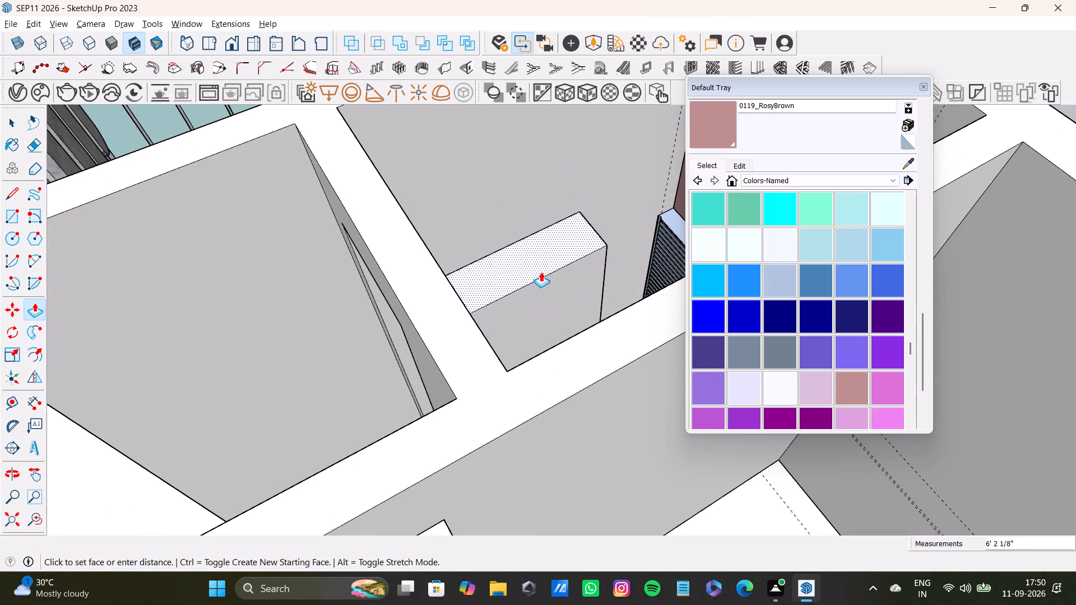
pyautogui.moveTo(540, 322); pyautogui.dragTo(722, 291, button='middle')
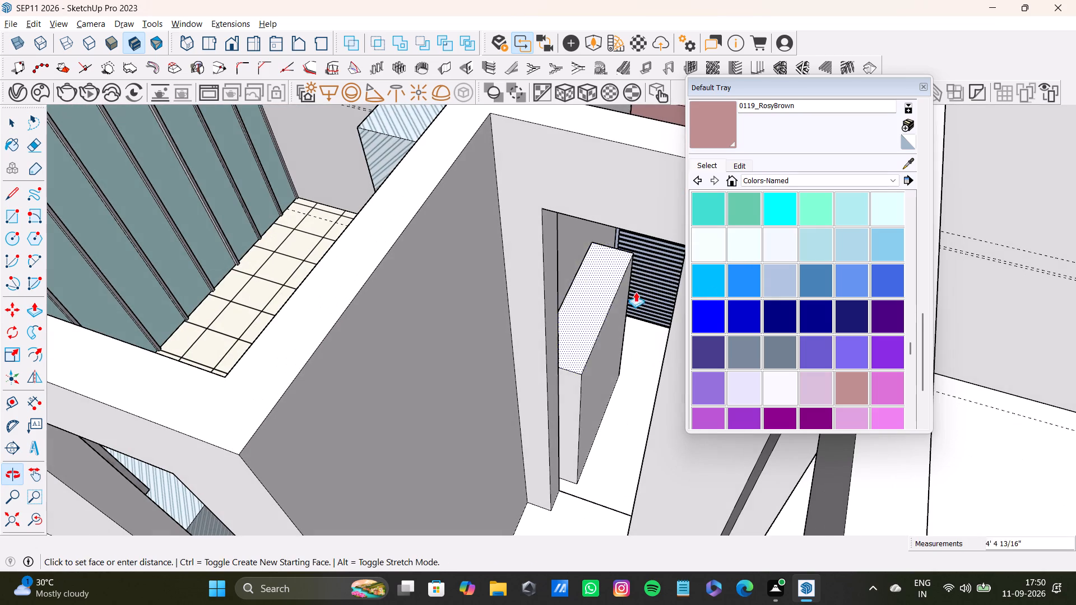
pyautogui.moveTo(591, 280); pyautogui.dragTo(495, 311, button='middle')
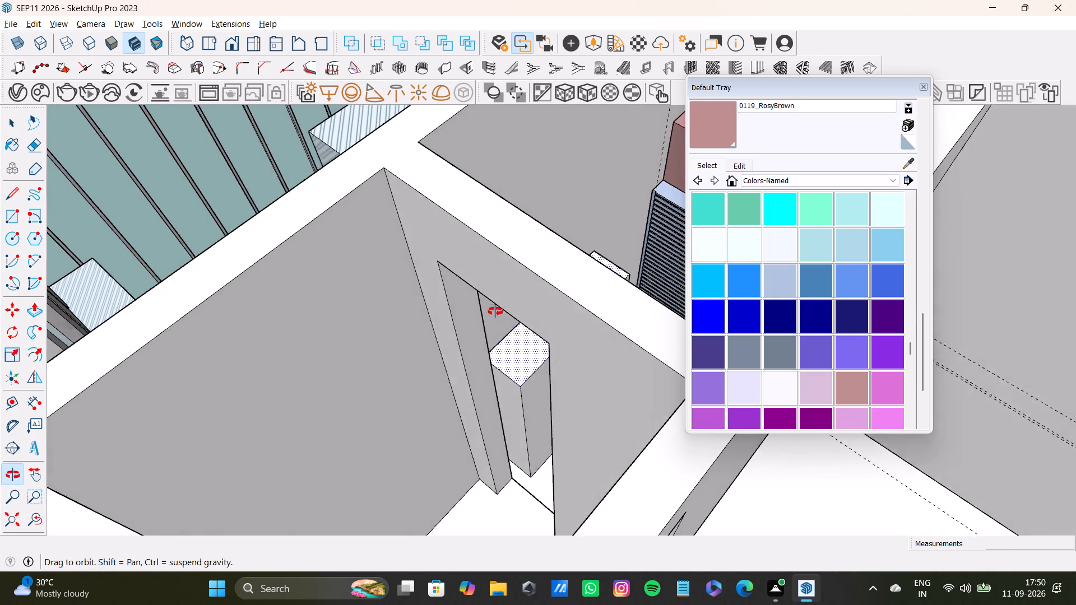
pyautogui.moveTo(495, 311); pyautogui.dragTo(355, 347, button='middle')
pyautogui.scroll(6, 466, 359)
pyautogui.moveTo(439, 373); pyautogui.dragTo(521, 310, button='middle')
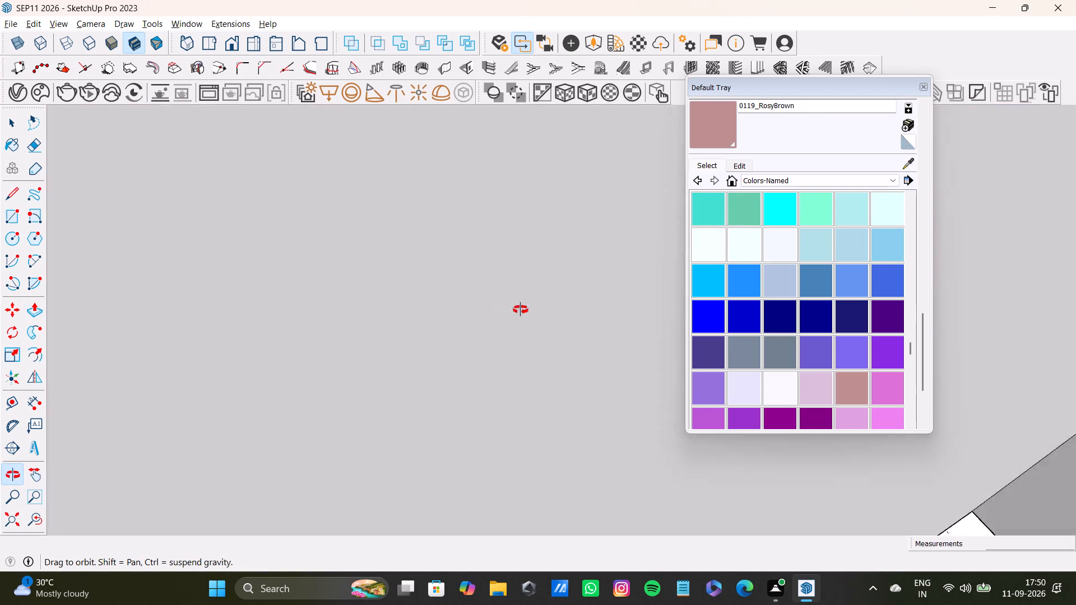
pyautogui.moveTo(521, 310); pyautogui.dragTo(671, 326, button='middle')
pyautogui.keyDown('shift'); pyautogui.moveTo(627, 357); pyautogui.dragTo(591, 313, button='middle'); pyautogui.keyUp('shift')
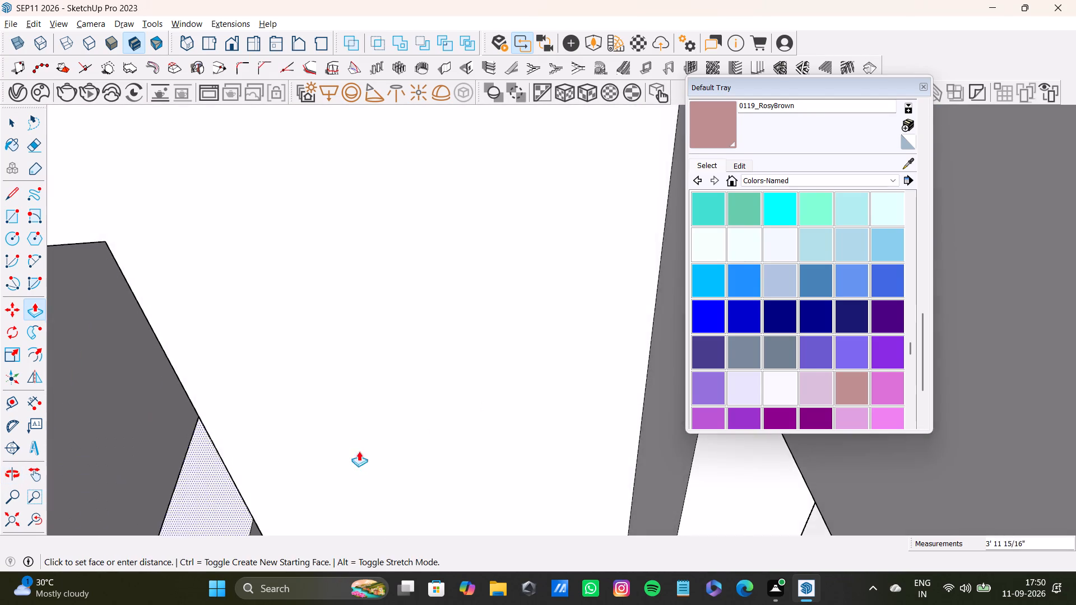
pyautogui.scroll(-7, 356, 454)
pyautogui.keyDown('shift'); pyautogui.moveTo(196, 474); pyautogui.dragTo(327, 326, button='middle'); pyautogui.keyUp('shift')
pyautogui.scroll(2, 368, 325)
pyautogui.moveTo(368, 325); pyautogui.dragTo(371, 241, button='middle')
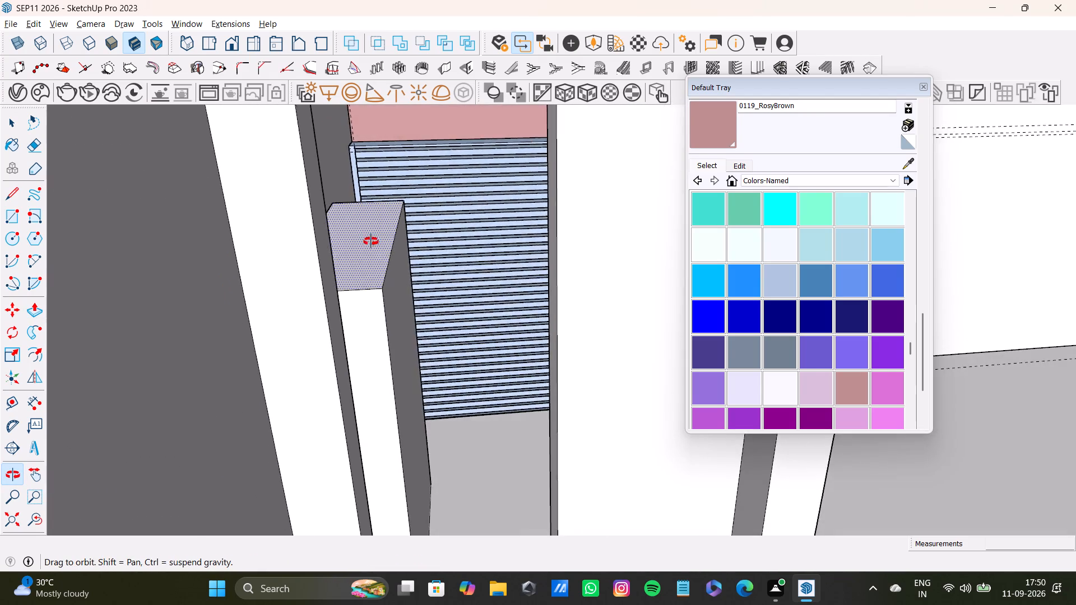
pyautogui.moveTo(371, 241); pyautogui.dragTo(373, 202, button='middle')
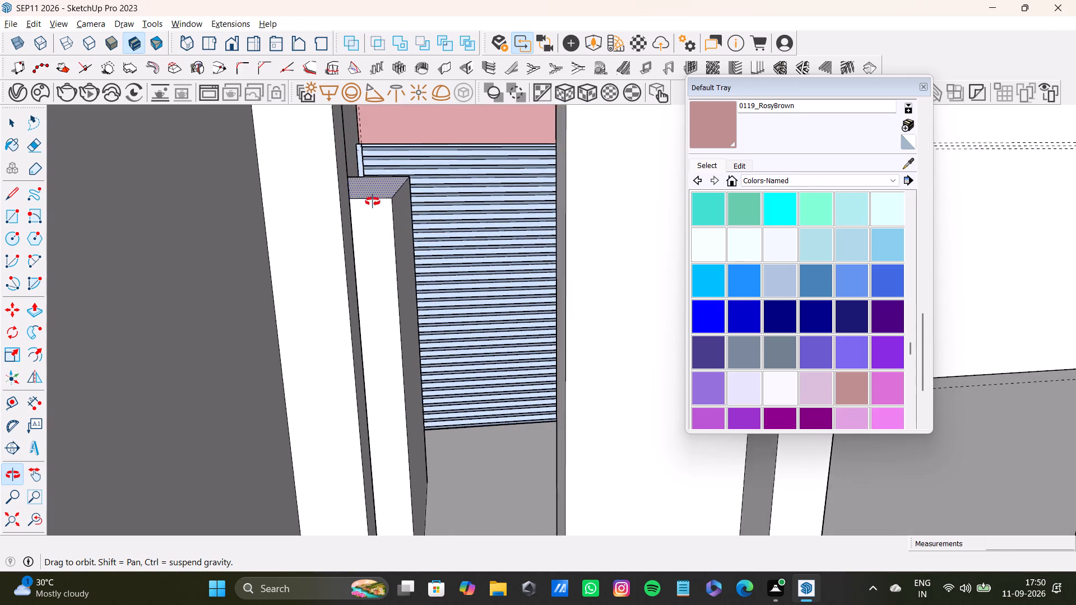
pyautogui.moveTo(373, 202); pyautogui.dragTo(369, 203, button='middle')
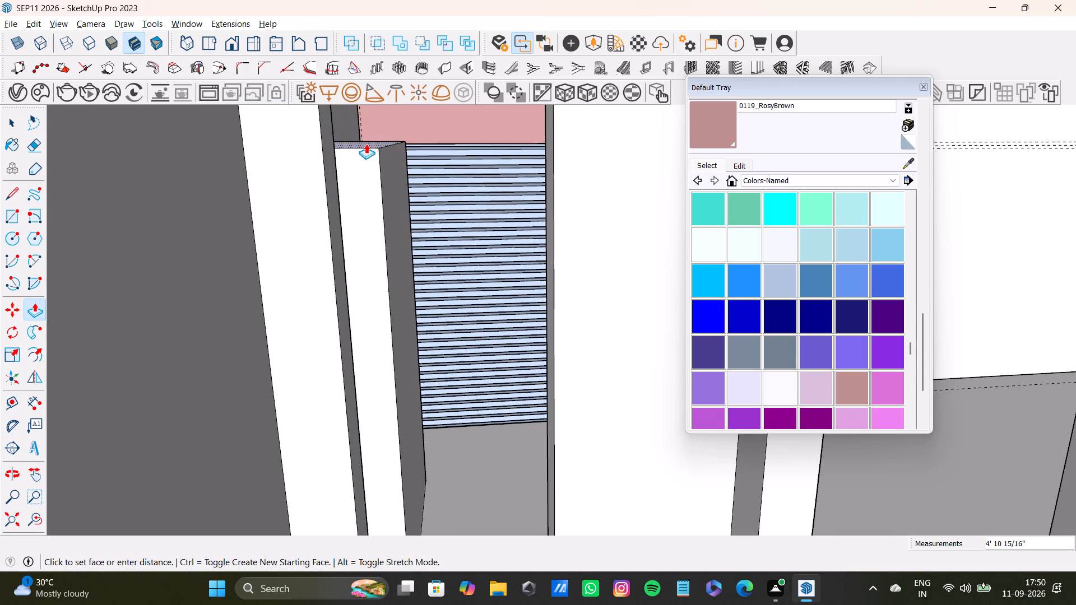
pyautogui.click(368, 134)
# Draw an outward arc with a bulge of about 1 9/16" across the doorway end of the new box's top face.
pyautogui.moveTo(430, 207); pyautogui.dragTo(411, 271, button='middle')
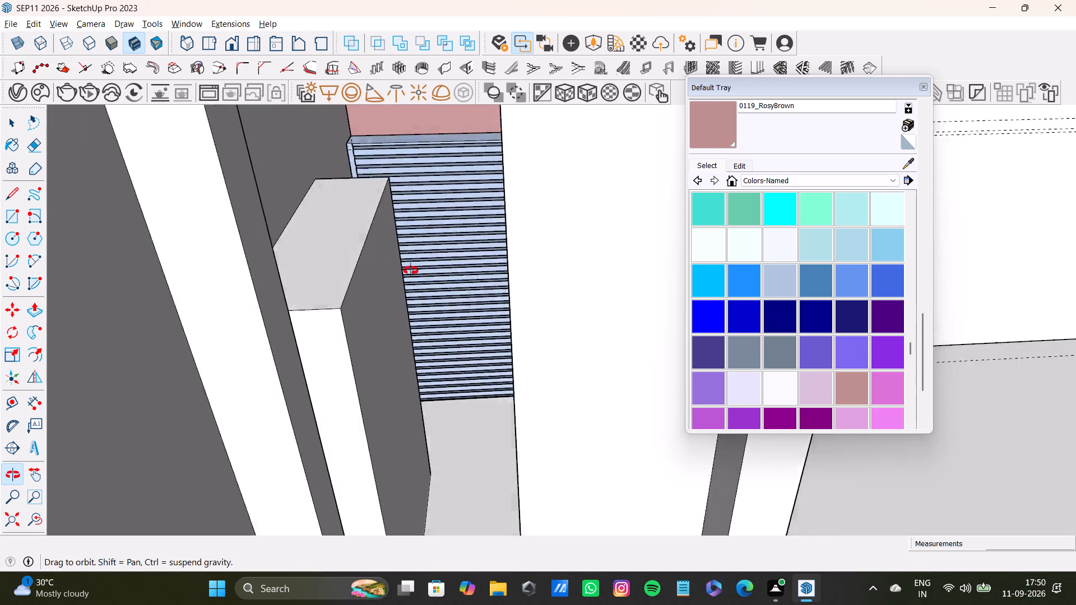
pyautogui.moveTo(411, 271); pyautogui.dragTo(293, 519, button='middle')
pyautogui.scroll(-6, 310, 510)
pyautogui.keyDown('shift'); pyautogui.moveTo(389, 478); pyautogui.dragTo(485, 529, button='middle'); pyautogui.keyUp('shift')
pyautogui.moveTo(469, 524); pyautogui.dragTo(214, 431, button='middle')
pyautogui.keyDown('shift'); pyautogui.moveTo(349, 306); pyautogui.dragTo(402, 453, button='middle'); pyautogui.keyUp('shift')
pyautogui.moveTo(410, 456); pyautogui.dragTo(285, 483, button='middle')
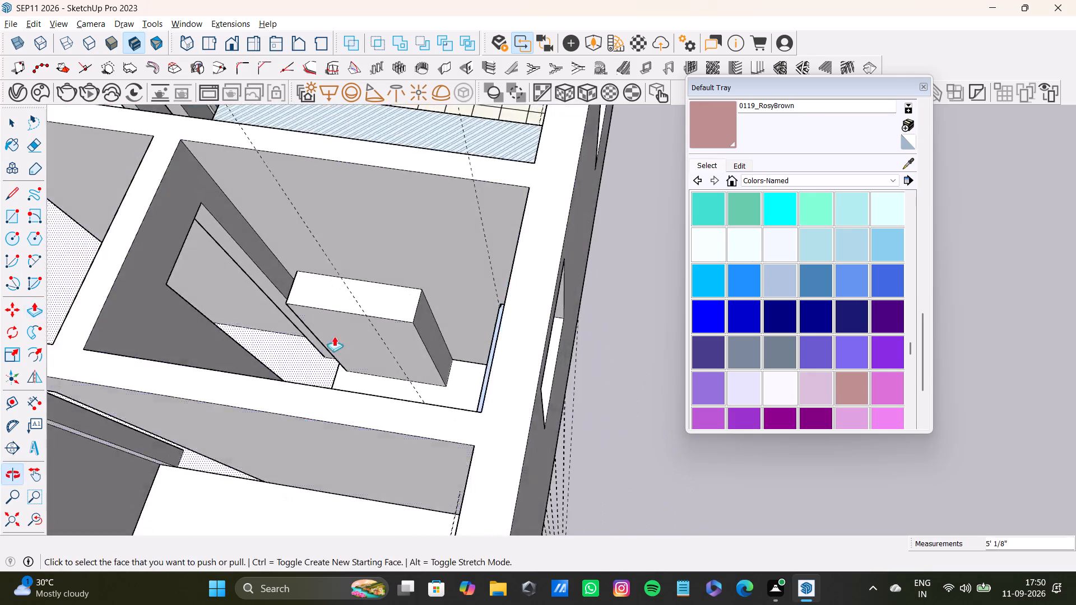
pyautogui.scroll(6, 335, 327)
pyautogui.press('space')
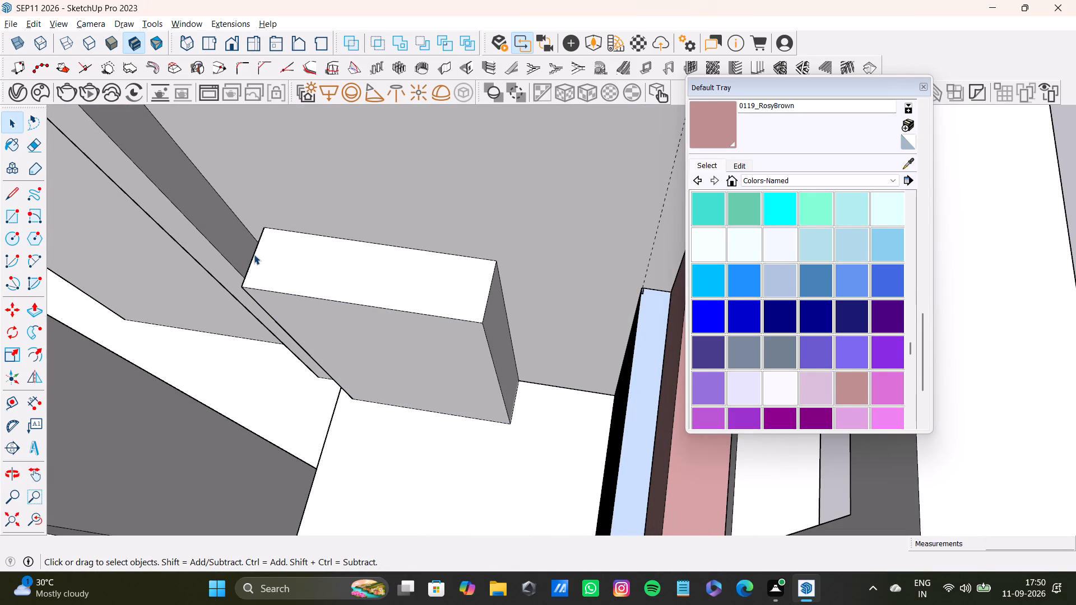
pyautogui.press('a')
pyautogui.click(265, 230)
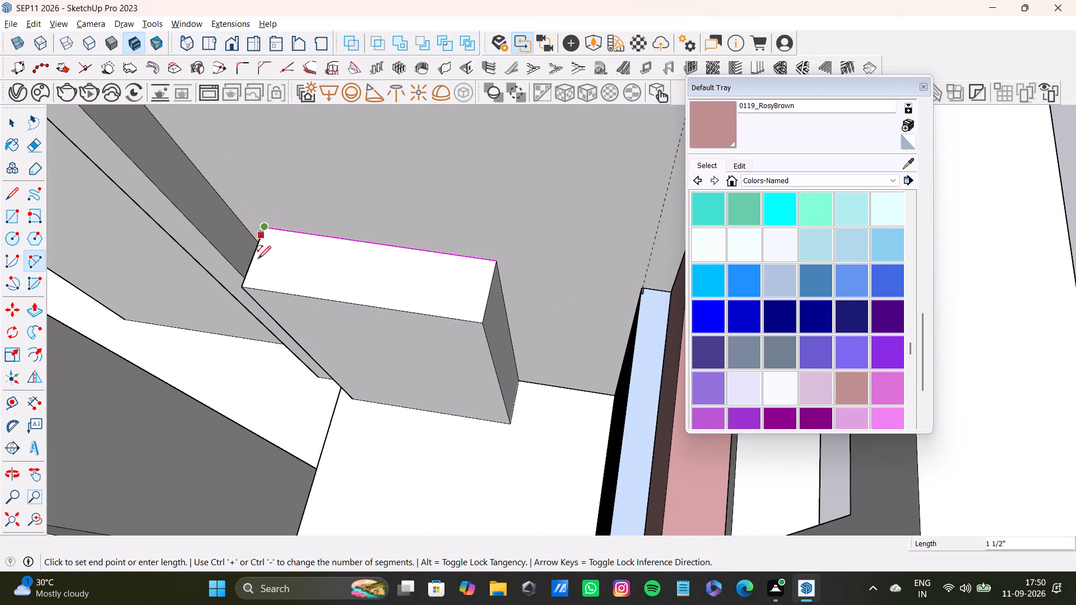
pyautogui.click(244, 286)
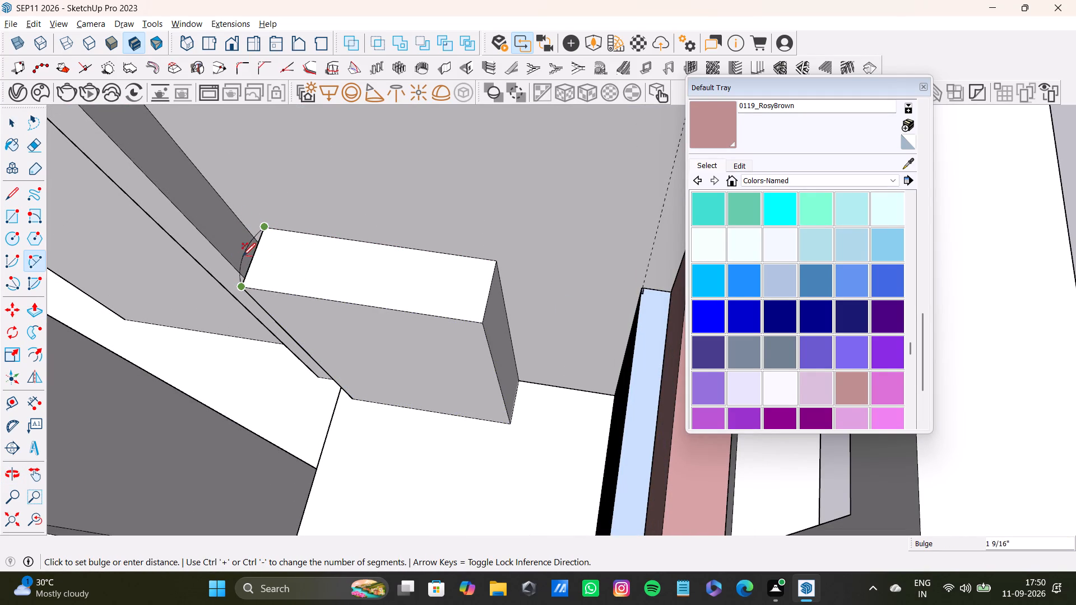
pyautogui.click(243, 255)
# Draw an outward arc with a bulge of about 1 5/8" across the top-face end facing the striped block.
pyautogui.click(496, 259)
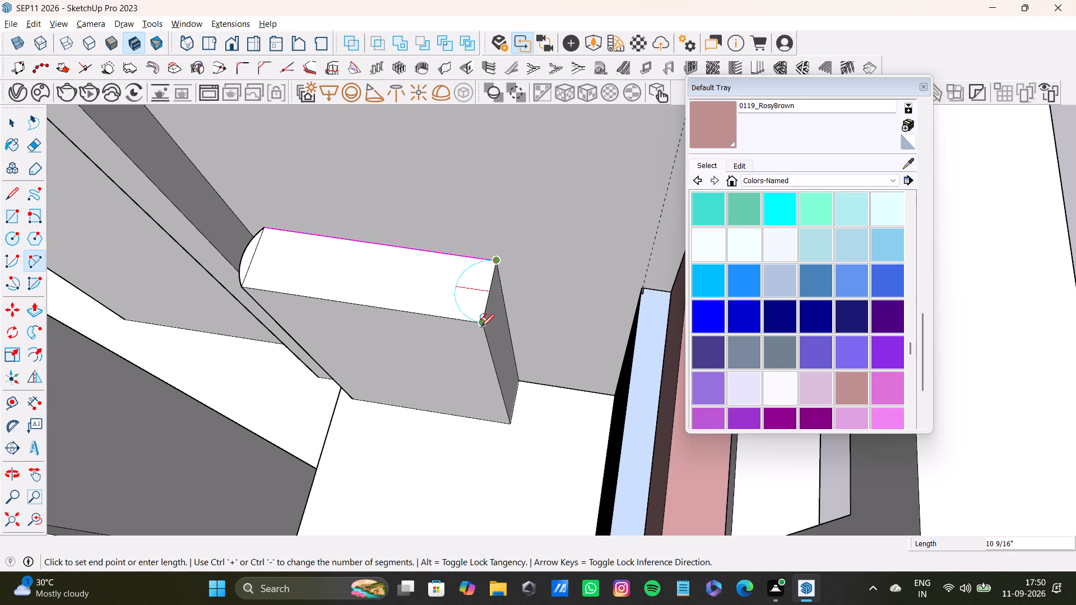
pyautogui.click(481, 327)
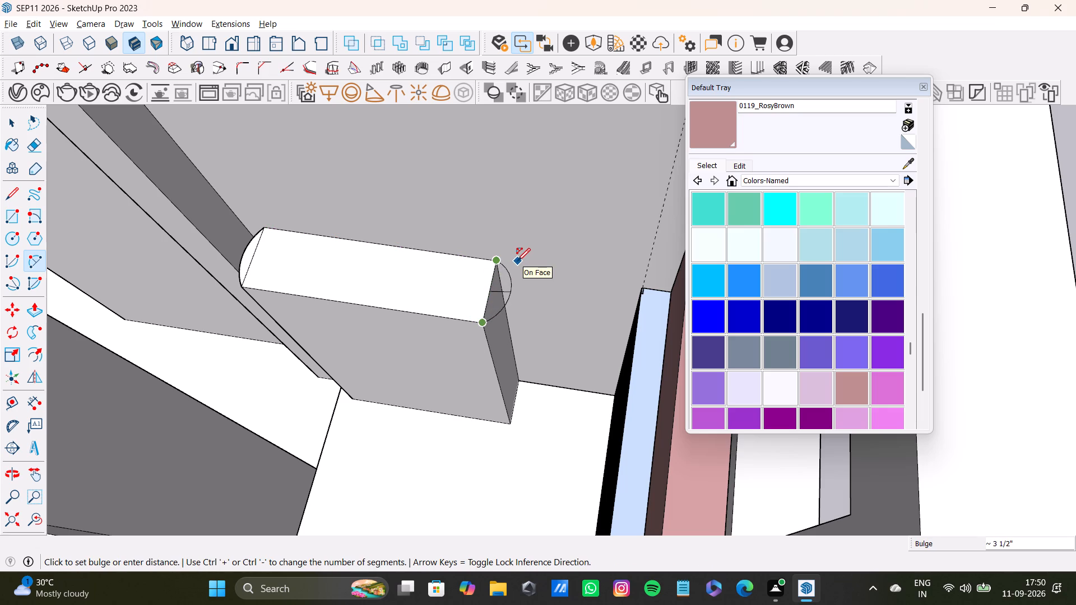
pyautogui.click(506, 261)
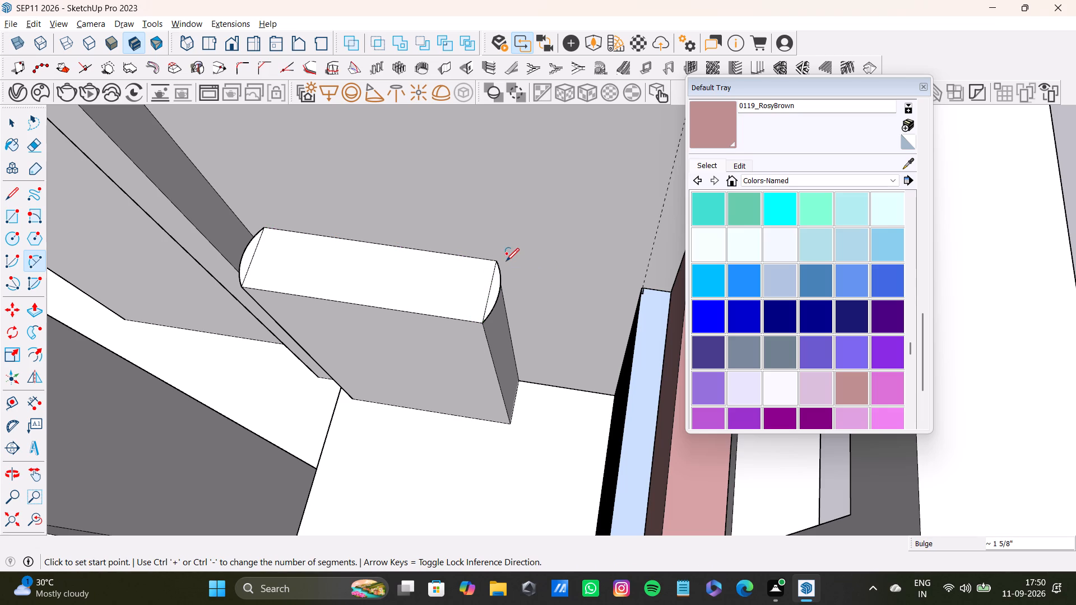
pyautogui.press('space')
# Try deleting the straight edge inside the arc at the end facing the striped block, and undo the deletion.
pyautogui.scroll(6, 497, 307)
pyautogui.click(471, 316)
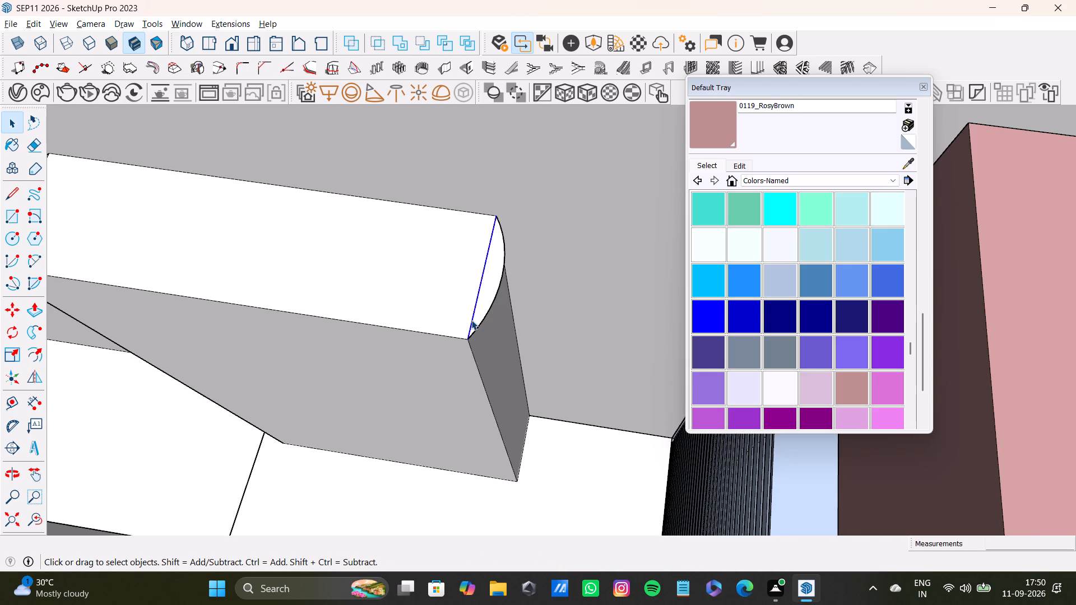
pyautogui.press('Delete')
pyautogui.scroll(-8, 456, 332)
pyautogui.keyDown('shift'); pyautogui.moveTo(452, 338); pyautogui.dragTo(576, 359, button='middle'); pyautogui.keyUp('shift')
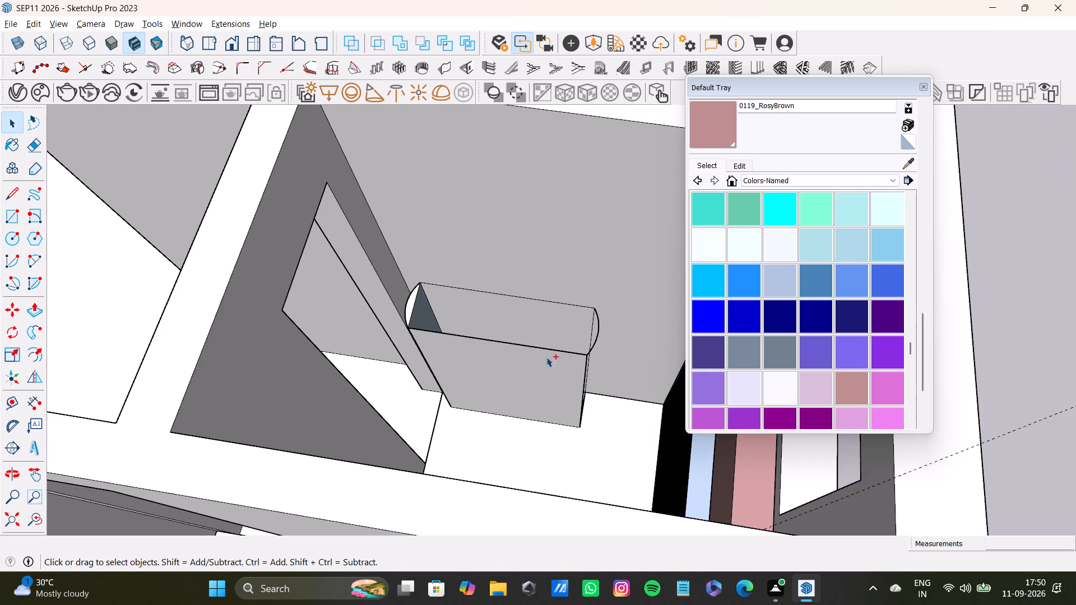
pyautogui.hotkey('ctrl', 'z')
# Delete the straight edge inside the arc at the doorway end of the box's top face.
pyautogui.scroll(11, 434, 324)
pyautogui.click(402, 322)
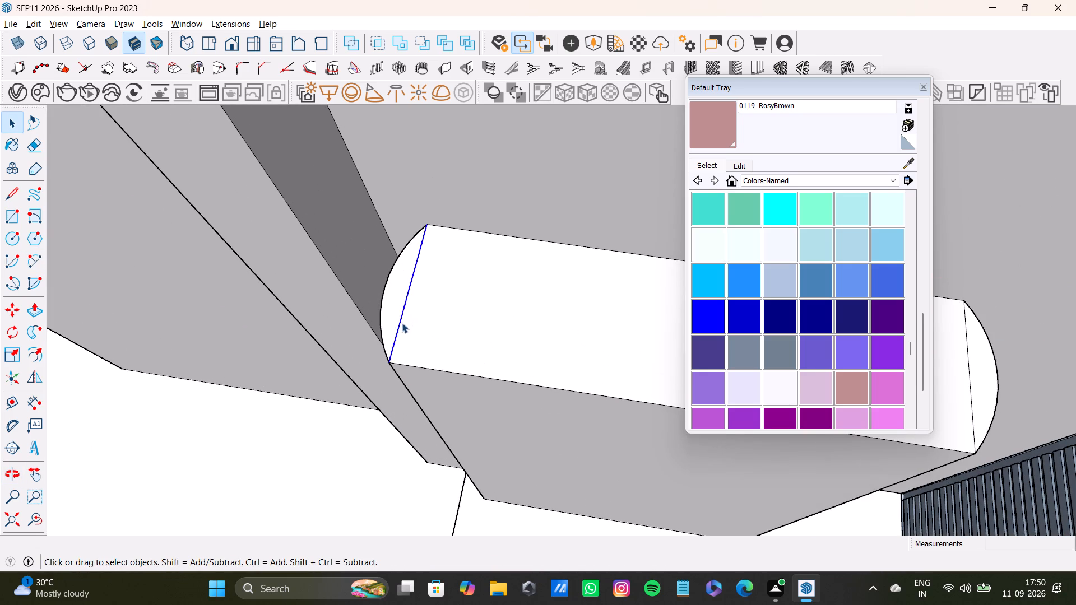
pyautogui.press('Delete')
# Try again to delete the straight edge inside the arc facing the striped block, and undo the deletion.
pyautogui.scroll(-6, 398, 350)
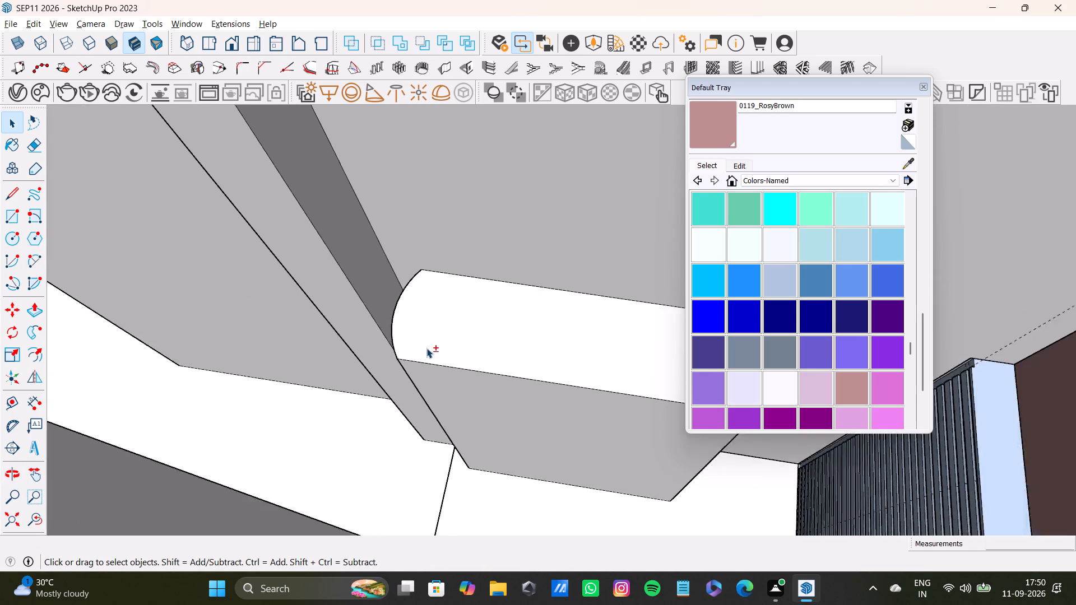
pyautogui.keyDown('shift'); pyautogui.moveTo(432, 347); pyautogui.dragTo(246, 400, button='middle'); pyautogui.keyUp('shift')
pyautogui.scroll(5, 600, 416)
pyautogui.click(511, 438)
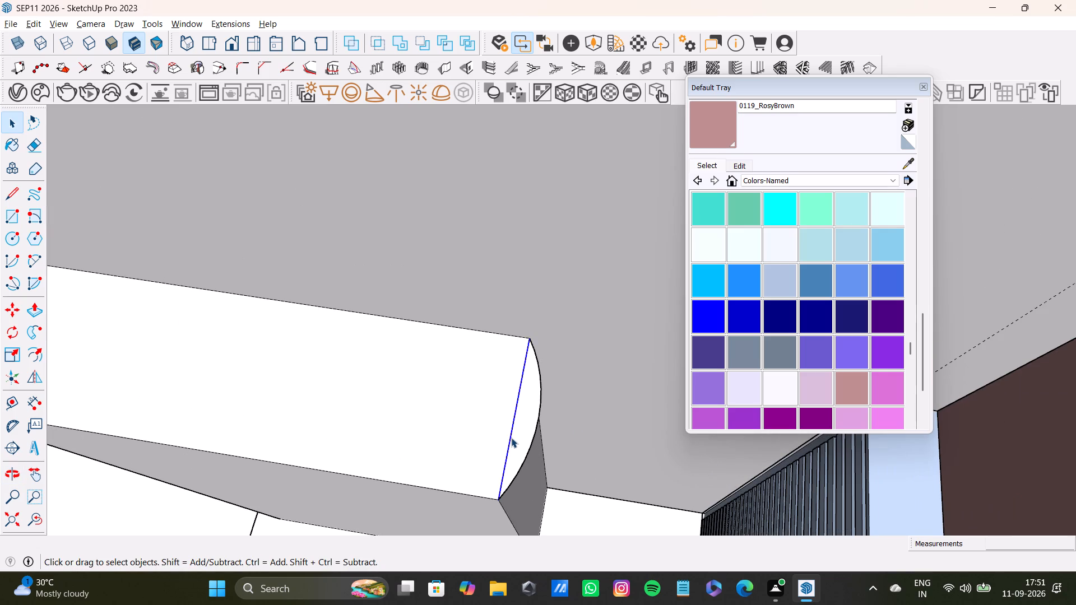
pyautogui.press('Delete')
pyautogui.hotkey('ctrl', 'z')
# Delete the straight edge inside the arc at the top-face end facing the striped block.
pyautogui.scroll(-5, 488, 468)
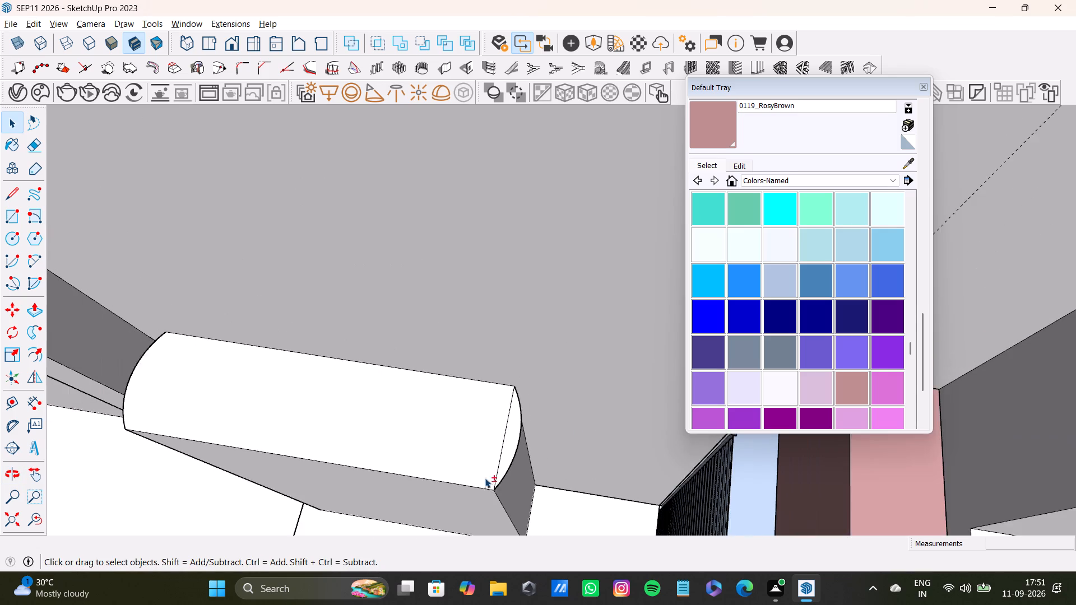
pyautogui.keyDown('shift'); pyautogui.moveTo(481, 464); pyautogui.dragTo(494, 375, button='middle'); pyautogui.keyUp('shift')
pyautogui.moveTo(447, 381); pyautogui.dragTo(694, 257, button='middle')
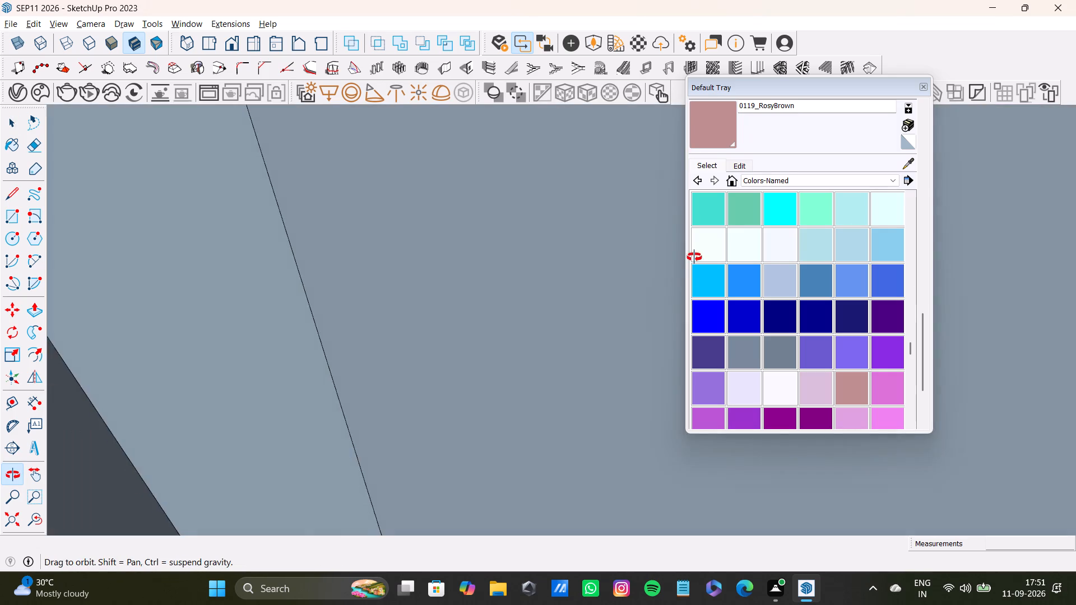
pyautogui.moveTo(694, 257); pyautogui.dragTo(553, 398, button='middle')
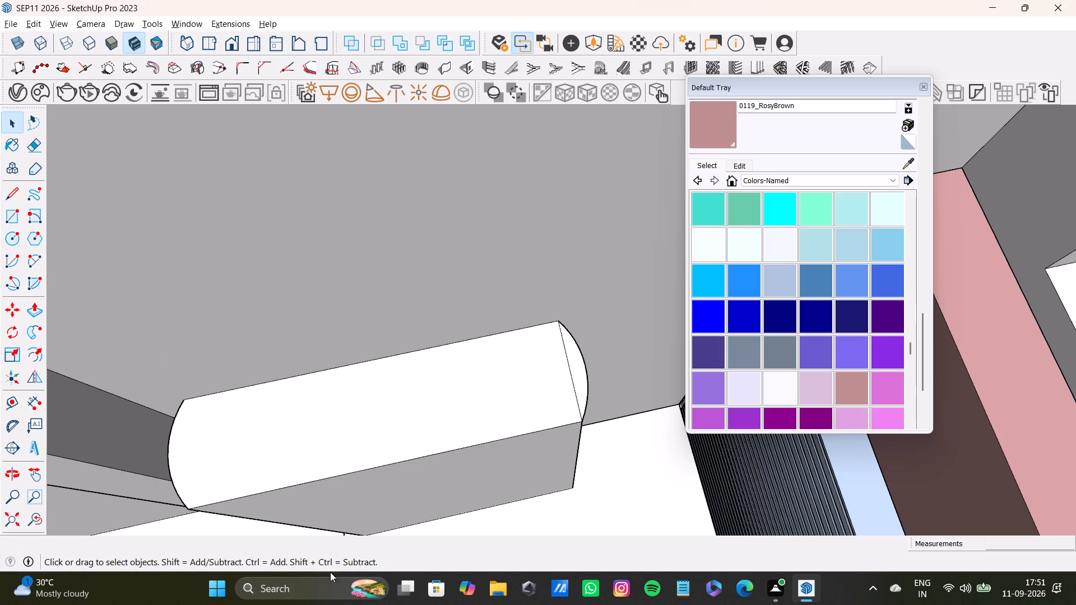
pyautogui.click(580, 412)
pyautogui.press('Delete')
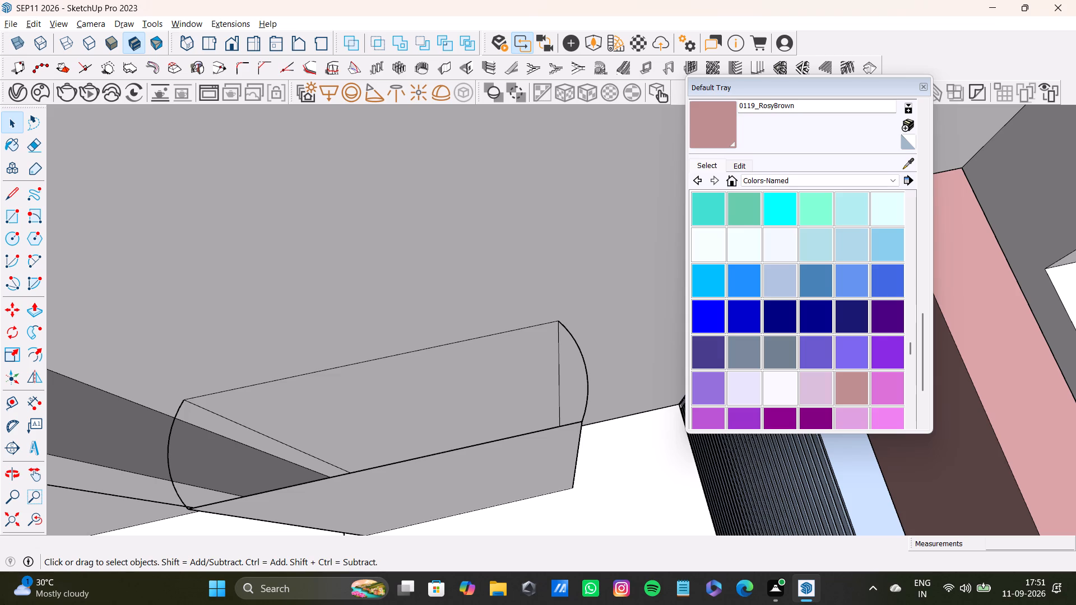
pyautogui.scroll(-6, 294, 472)
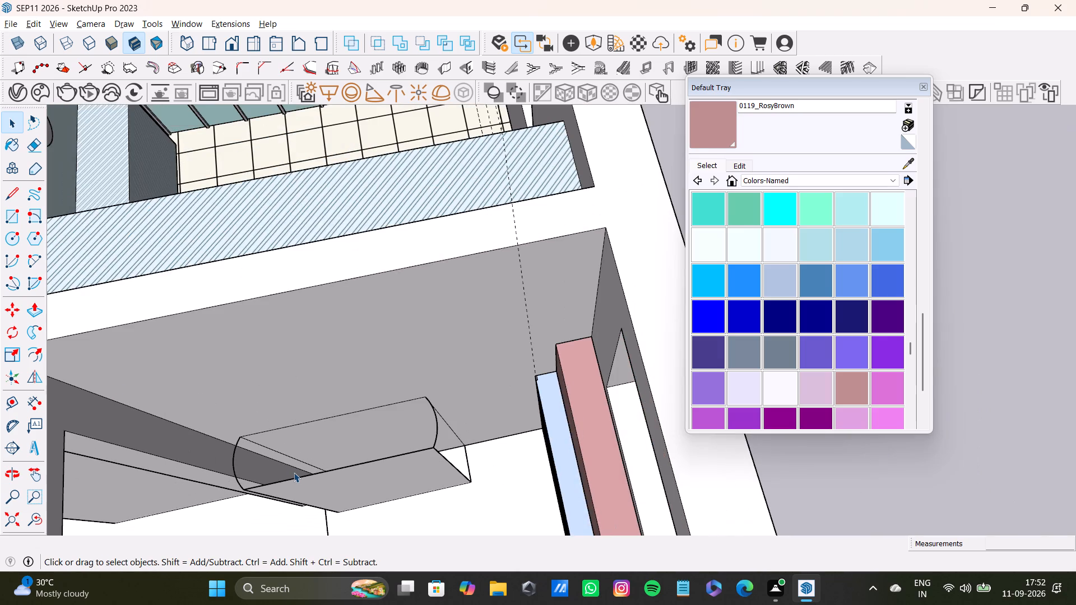
# Undo the deletion of the straight edge inside the arc at the box end facing the striped block.
pyautogui.press('space')
pyautogui.scroll(3, 310, 474)
pyautogui.keyDown('shift'); pyautogui.moveTo(310, 474); pyautogui.dragTo(433, 439, button='middle'); pyautogui.keyUp('shift')
pyautogui.hotkey('ctrl', 'z')
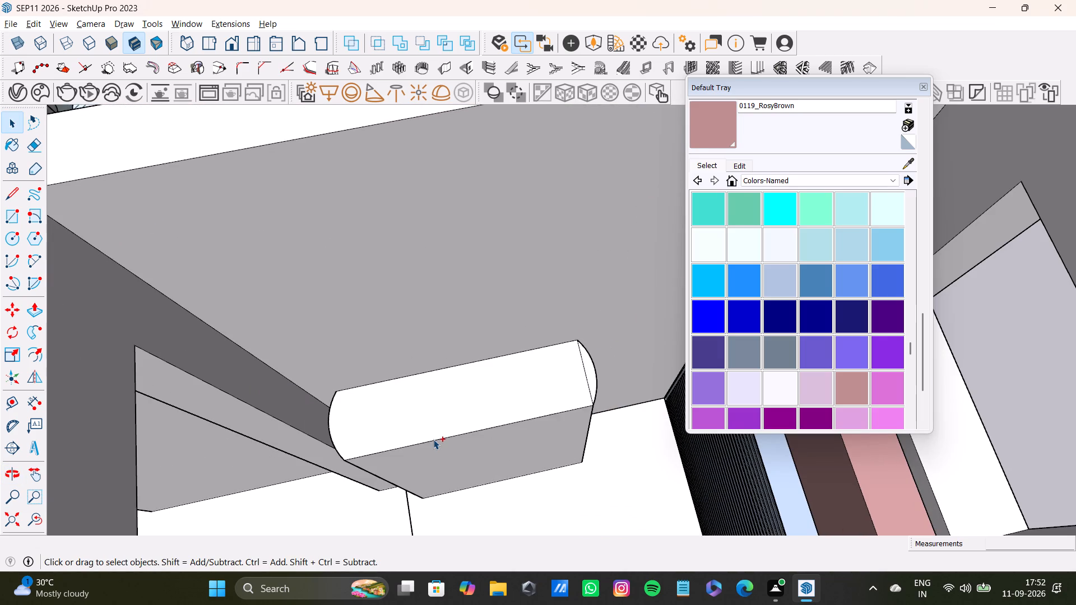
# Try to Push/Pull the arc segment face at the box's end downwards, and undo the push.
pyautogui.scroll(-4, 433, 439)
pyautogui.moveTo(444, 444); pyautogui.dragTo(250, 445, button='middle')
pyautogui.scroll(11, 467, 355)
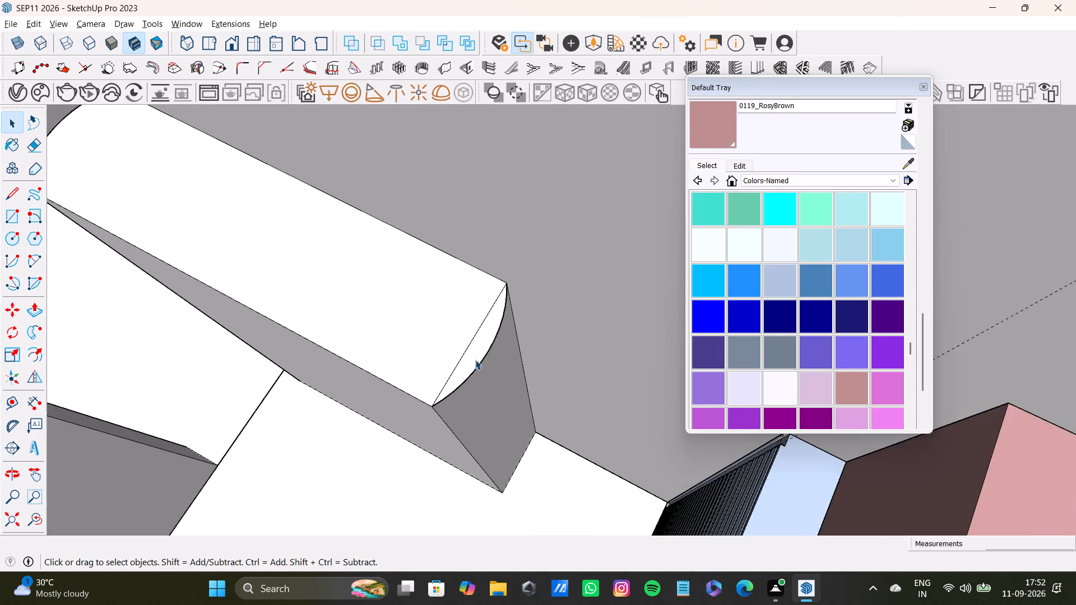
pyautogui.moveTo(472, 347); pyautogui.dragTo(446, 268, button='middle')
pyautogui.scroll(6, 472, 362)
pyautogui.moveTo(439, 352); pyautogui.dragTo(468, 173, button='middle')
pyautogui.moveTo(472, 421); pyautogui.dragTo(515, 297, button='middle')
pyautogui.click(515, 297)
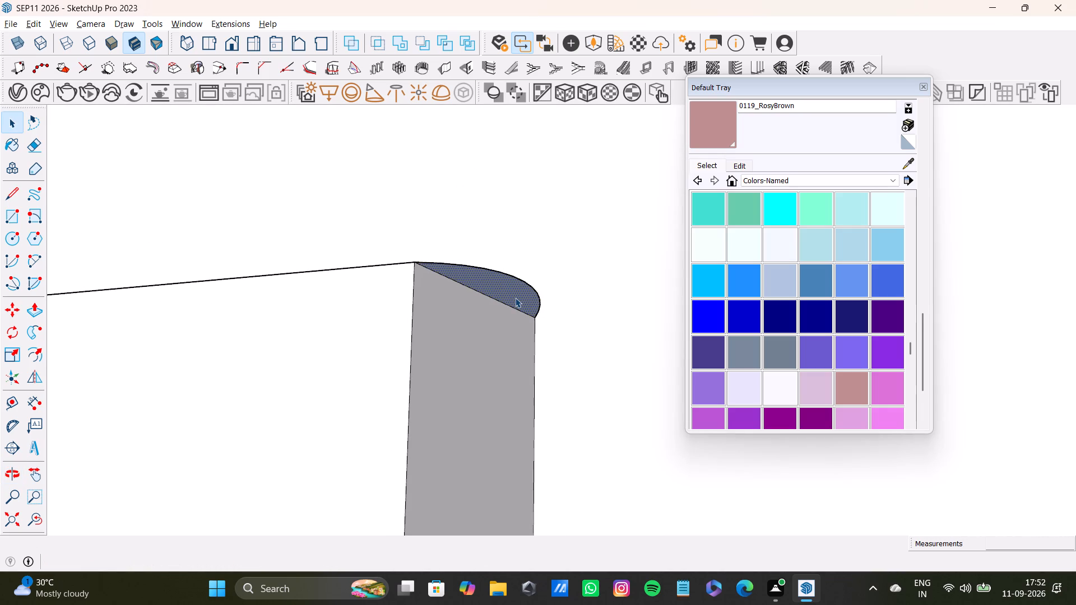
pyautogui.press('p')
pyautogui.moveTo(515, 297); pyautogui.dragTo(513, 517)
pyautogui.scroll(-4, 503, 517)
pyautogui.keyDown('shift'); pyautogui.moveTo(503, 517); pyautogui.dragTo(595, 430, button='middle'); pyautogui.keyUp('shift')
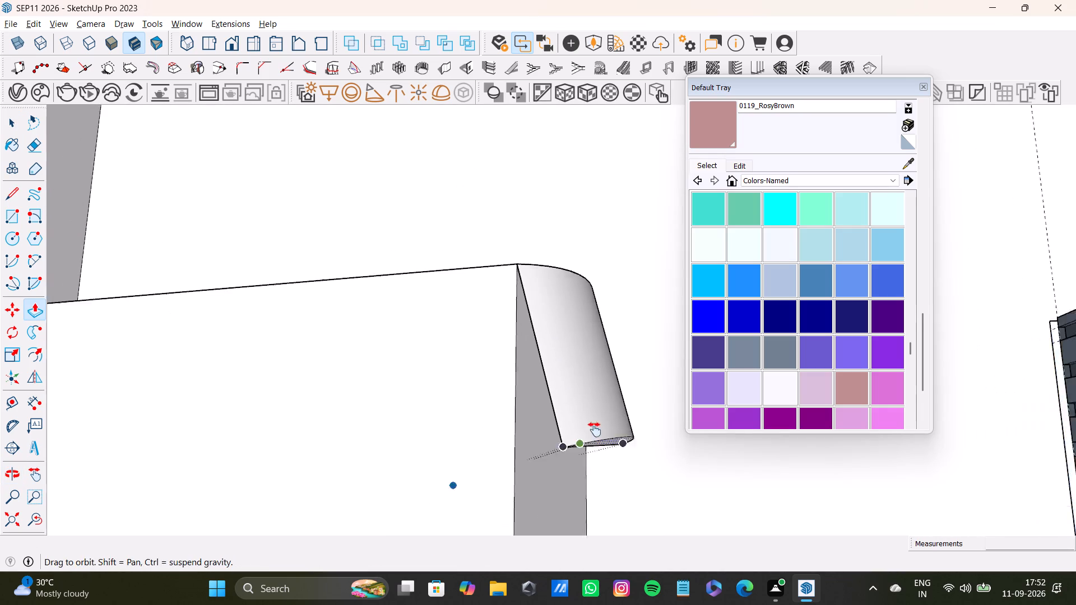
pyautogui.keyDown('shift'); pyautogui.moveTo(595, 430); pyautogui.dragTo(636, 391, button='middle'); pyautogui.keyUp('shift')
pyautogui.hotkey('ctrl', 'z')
# Undo the earlier arc and edge edits on the tall box, back to its plain rectangular shape.
pyautogui.scroll(-4, 600, 401)
pyautogui.hotkey('ctrl', 'z')
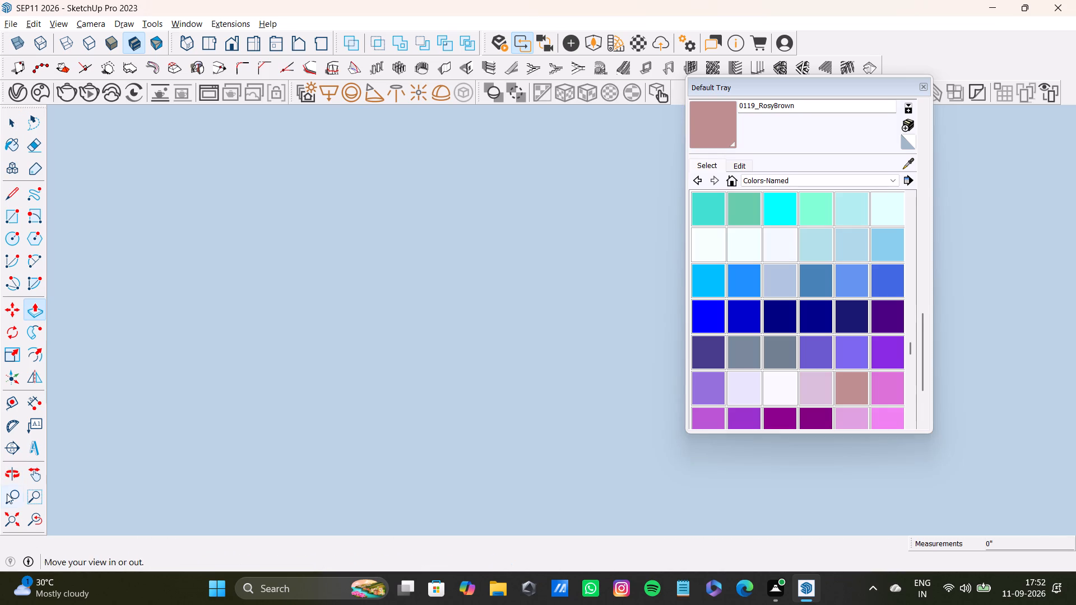
pyautogui.click(6, 527)
pyautogui.moveTo(295, 414); pyautogui.dragTo(455, 604, button='middle')
pyautogui.scroll(-1, 423, 572)
pyautogui.scroll(-3, 454, 305)
pyautogui.keyDown('shift'); pyautogui.moveTo(511, 319); pyautogui.dragTo(381, 352, button='middle'); pyautogui.keyUp('shift')
pyautogui.scroll(7, 461, 350)
pyautogui.moveTo(466, 358); pyautogui.dragTo(404, 516, button='middle')
pyautogui.scroll(3, 431, 504)
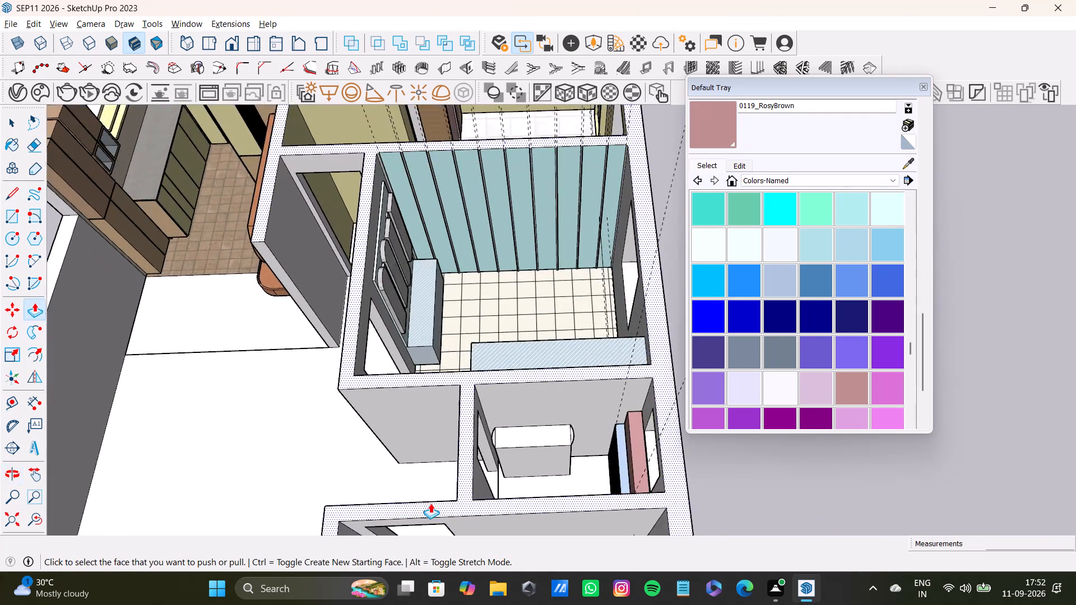
pyautogui.scroll(1, 430, 503)
pyautogui.hotkey('ctrl', 'z')
pyautogui.hotkey('ctrl', 'z')
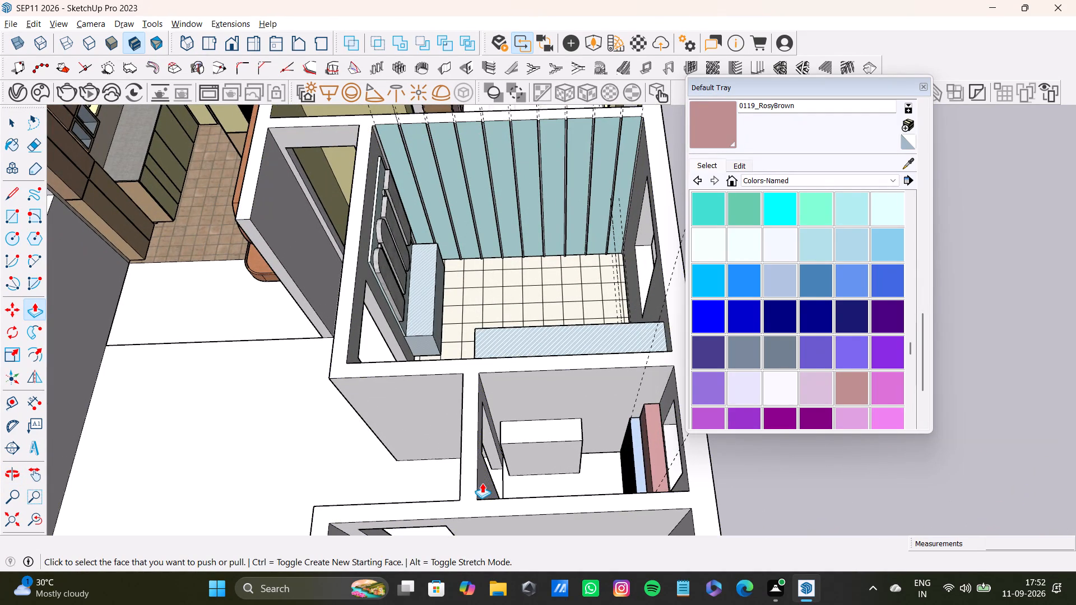
pyautogui.press('space')
pyautogui.scroll(-8, 517, 370)
pyautogui.press('space')
pyautogui.click(617, 330)
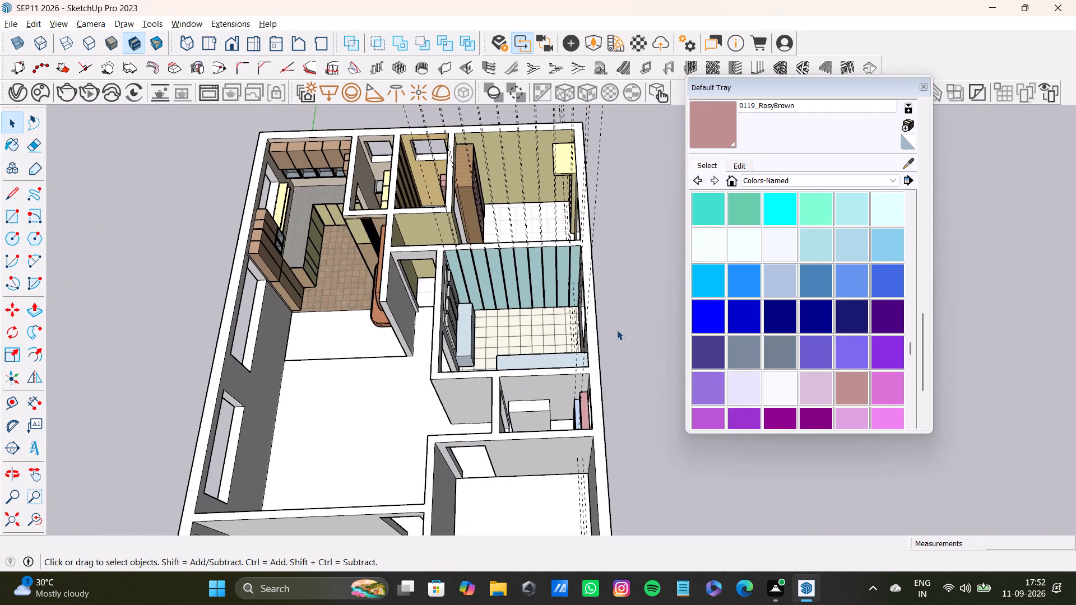
# Examine the house model from several sides, including the narrow room with the plain box and the striped block.
pyautogui.scroll(16, 525, 458)
pyautogui.moveTo(503, 376); pyautogui.dragTo(448, 431, button='middle')
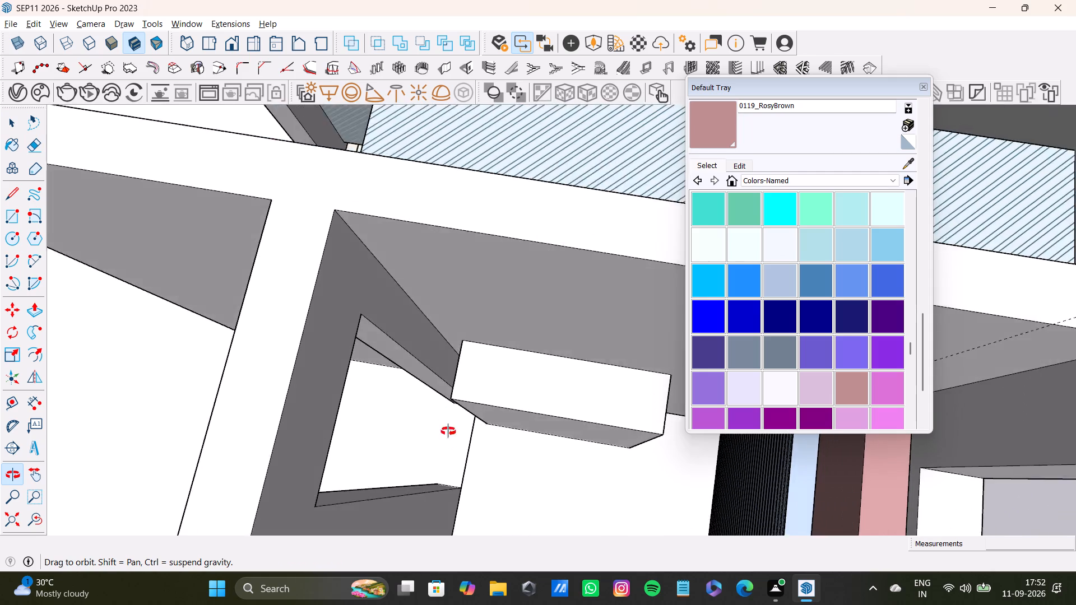
pyautogui.moveTo(448, 431); pyautogui.dragTo(450, 420, button='middle')
pyautogui.scroll(-10, 450, 420)
pyautogui.keyDown('shift'); pyautogui.scroll(1, 450, 420); pyautogui.keyUp('shift')
pyautogui.keyDown('shift'); pyautogui.moveTo(450, 420); pyautogui.dragTo(486, 336, button='middle'); pyautogui.keyUp('shift')
pyautogui.scroll(-4, 439, 502)
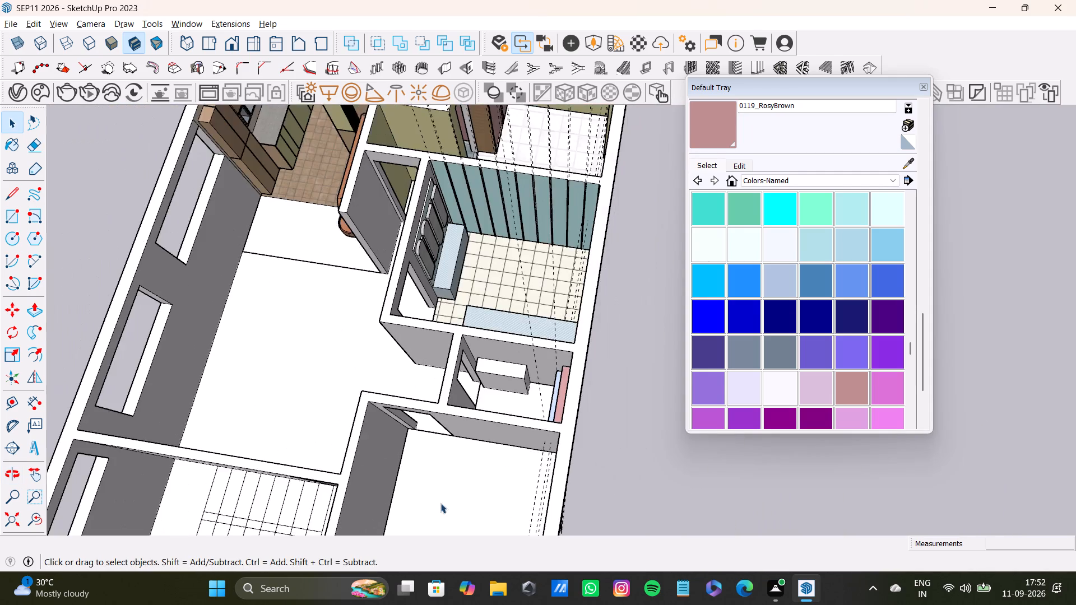
pyautogui.moveTo(442, 496); pyautogui.dragTo(481, 407, button='middle')
pyautogui.keyDown('shift'); pyautogui.moveTo(266, 287); pyautogui.dragTo(442, 505, button='middle'); pyautogui.keyUp('shift')
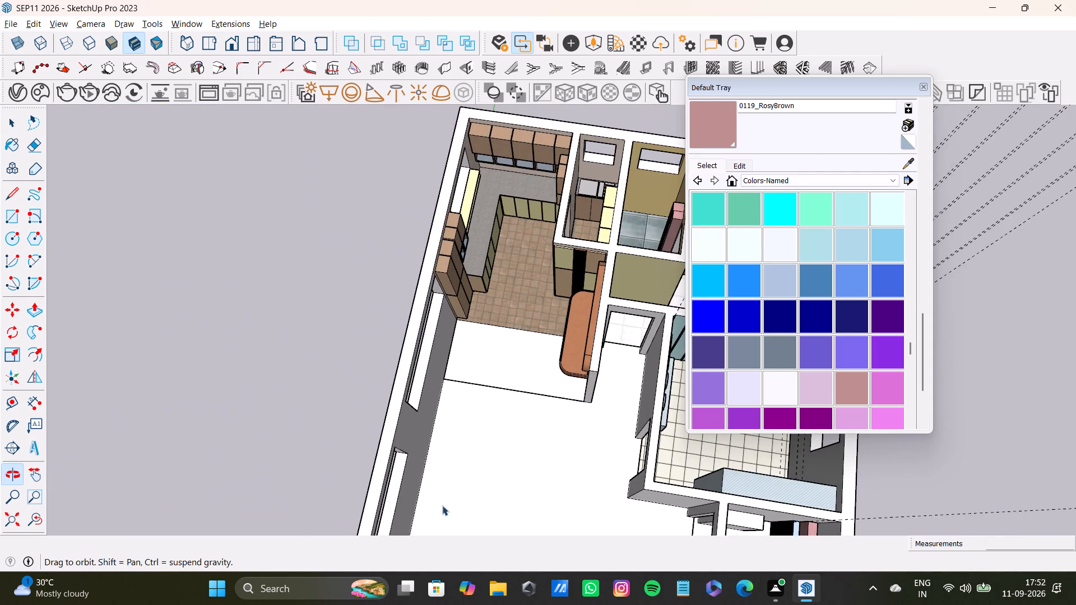
pyautogui.keyDown('shift'); pyautogui.moveTo(442, 505); pyautogui.dragTo(442, 507, button='middle'); pyautogui.keyUp('shift')
pyautogui.moveTo(526, 449); pyautogui.dragTo(570, 294, button='middle')
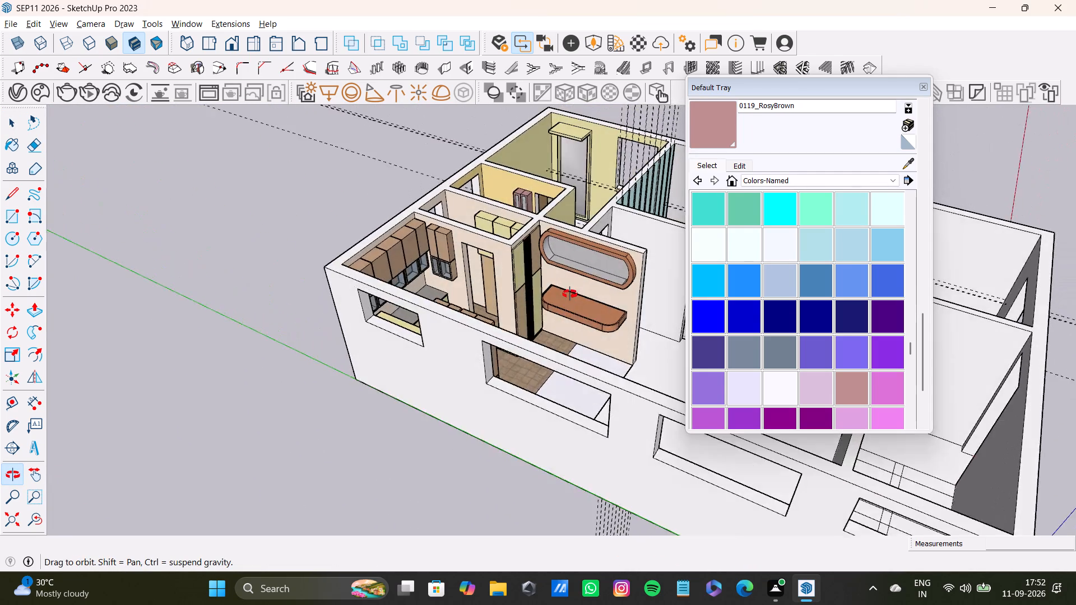
pyautogui.moveTo(570, 294); pyautogui.dragTo(927, 482, button='middle')
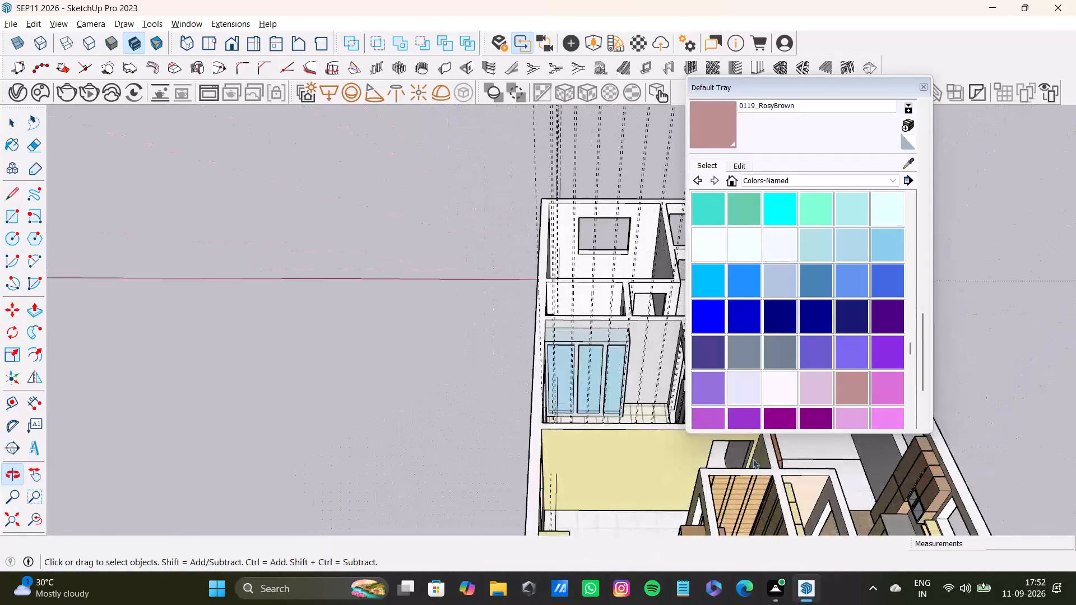
pyautogui.keyDown('shift'); pyautogui.moveTo(688, 453); pyautogui.dragTo(421, 447, button='middle'); pyautogui.keyUp('shift')
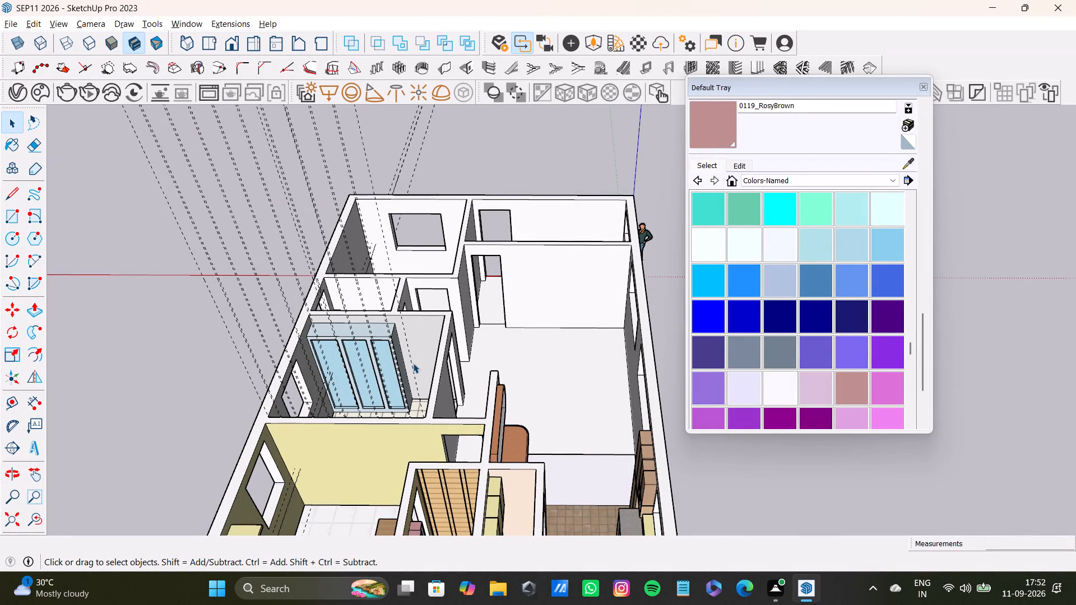
pyautogui.scroll(-7, 500, 441)
pyautogui.press('space')
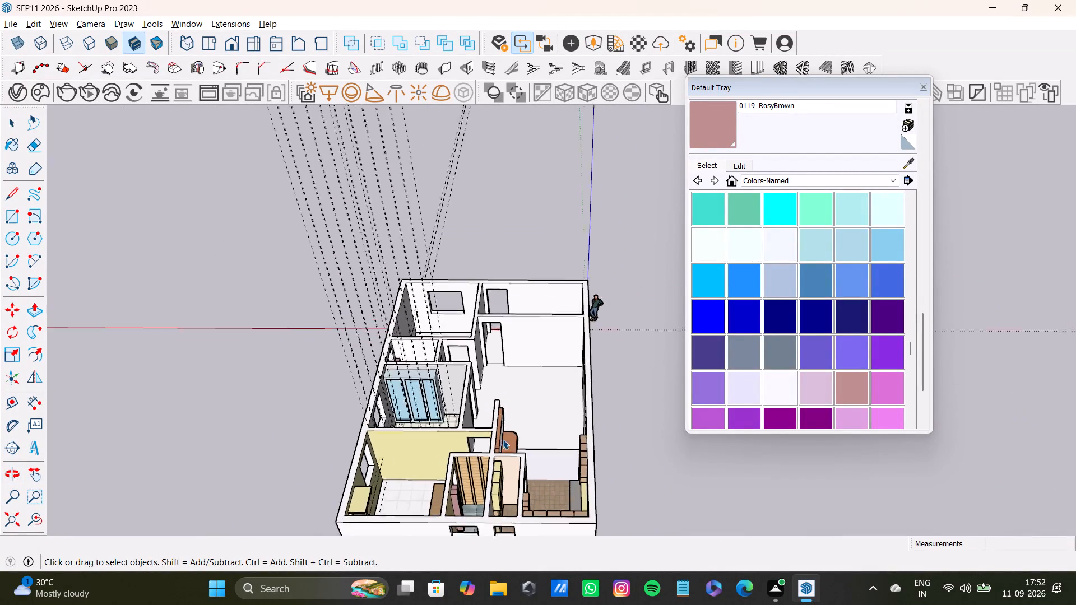
pyautogui.scroll(4, 522, 439)
pyautogui.scroll(-1, 497, 424)
pyautogui.scroll(6, 483, 418)
pyautogui.moveTo(489, 409); pyautogui.dragTo(211, 467, button='middle')
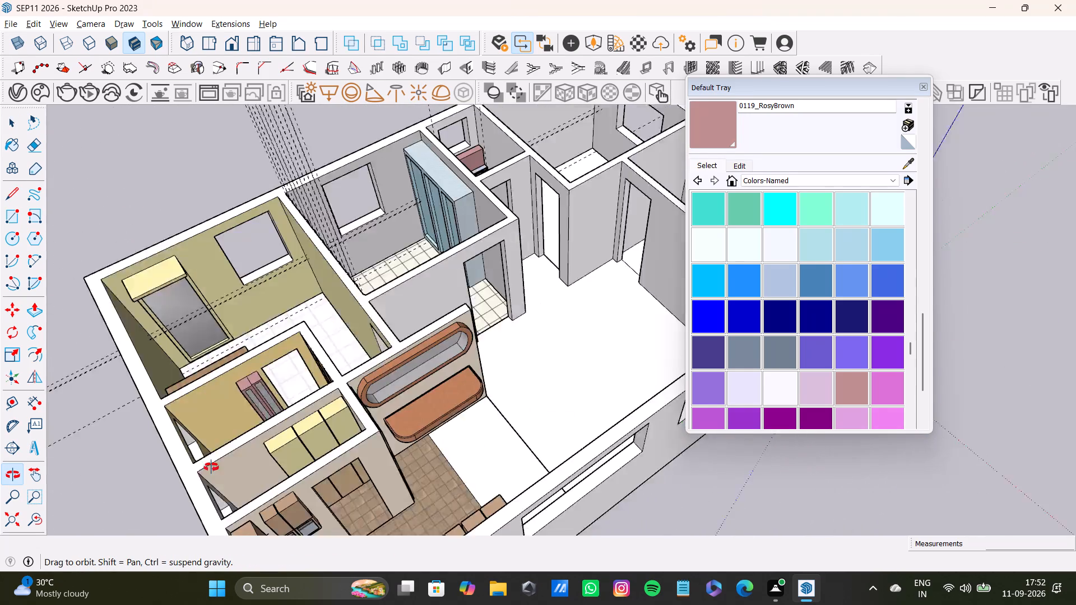
pyautogui.moveTo(211, 467); pyautogui.dragTo(191, 471, button='middle')
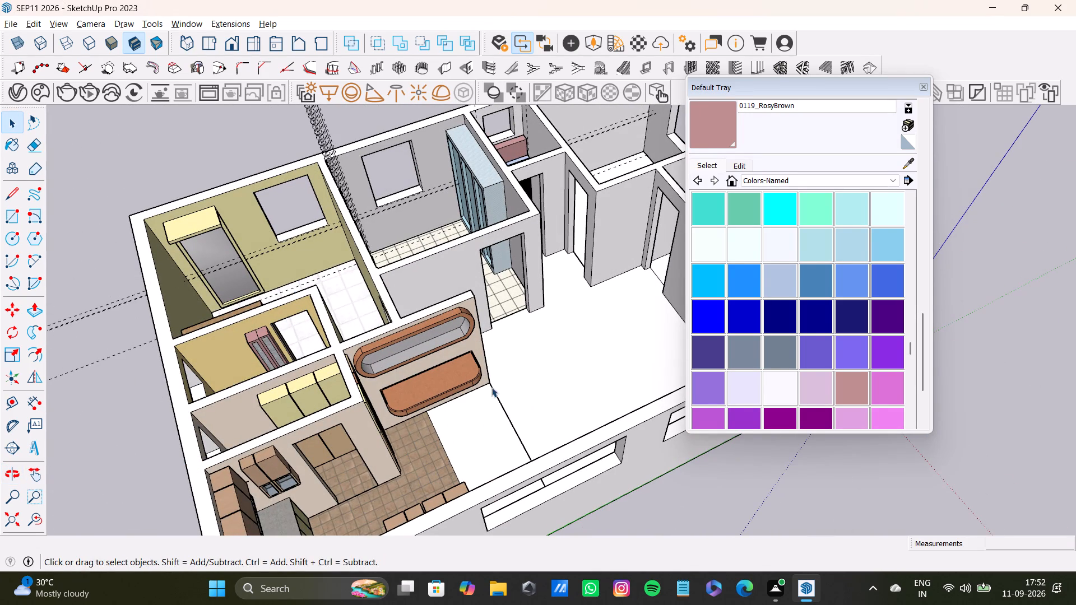
pyautogui.keyDown('shift'); pyautogui.moveTo(520, 346); pyautogui.dragTo(446, 477, button='middle'); pyautogui.keyUp('shift')
pyautogui.moveTo(461, 445); pyautogui.dragTo(577, 381, button='middle')
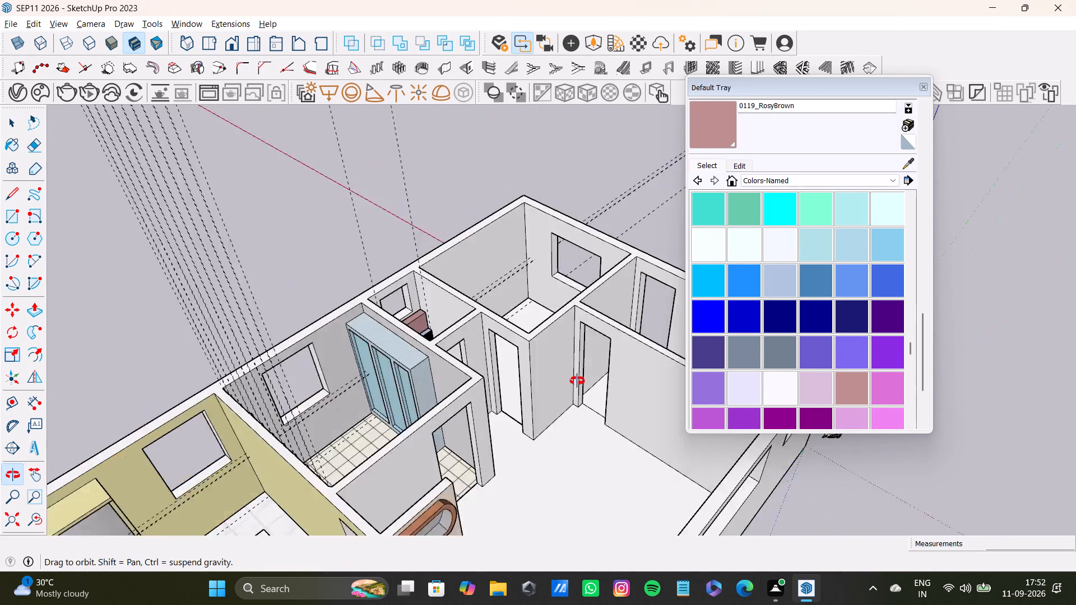
pyautogui.moveTo(577, 381); pyautogui.dragTo(750, 544, button='middle')
pyautogui.scroll(5, 488, 411)
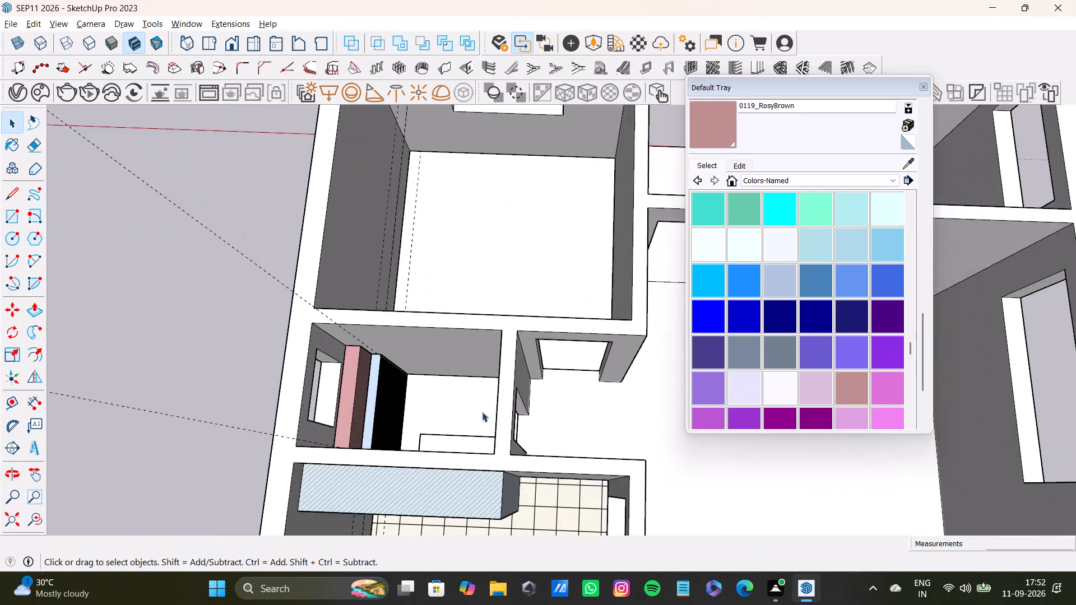
pyautogui.moveTo(482, 412); pyautogui.dragTo(470, 466, button='middle')
pyautogui.moveTo(416, 450); pyautogui.dragTo(520, 382, button='middle')
pyautogui.moveTo(562, 384); pyautogui.dragTo(567, 481, button='middle')
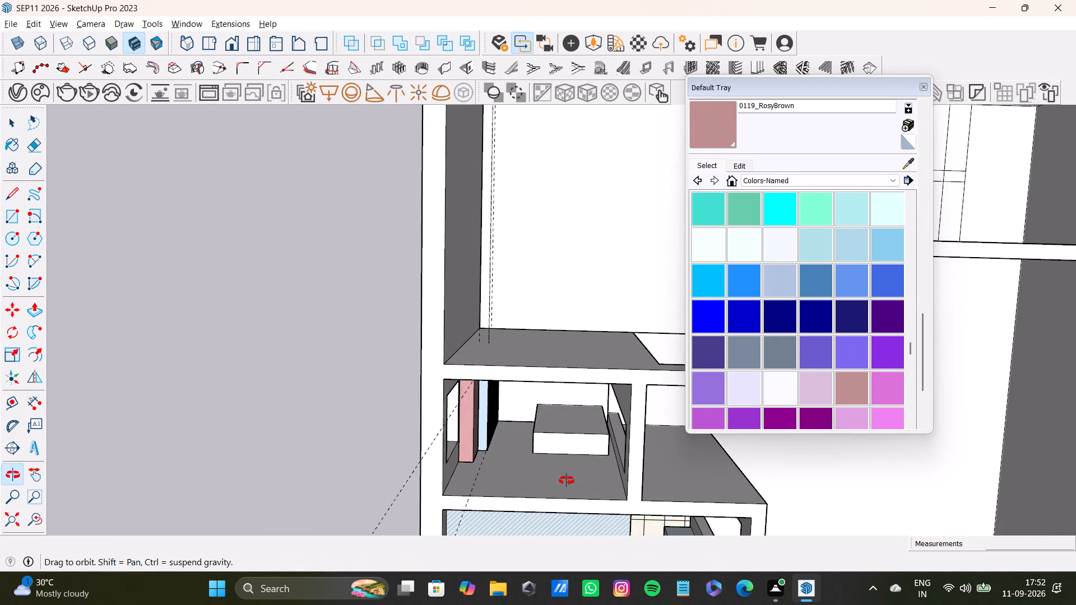
pyautogui.moveTo(567, 481); pyautogui.dragTo(225, 458, button='middle')
pyautogui.moveTo(488, 419); pyautogui.dragTo(740, 352, button='middle')
pyautogui.moveTo(583, 419); pyautogui.dragTo(694, 402, button='middle')
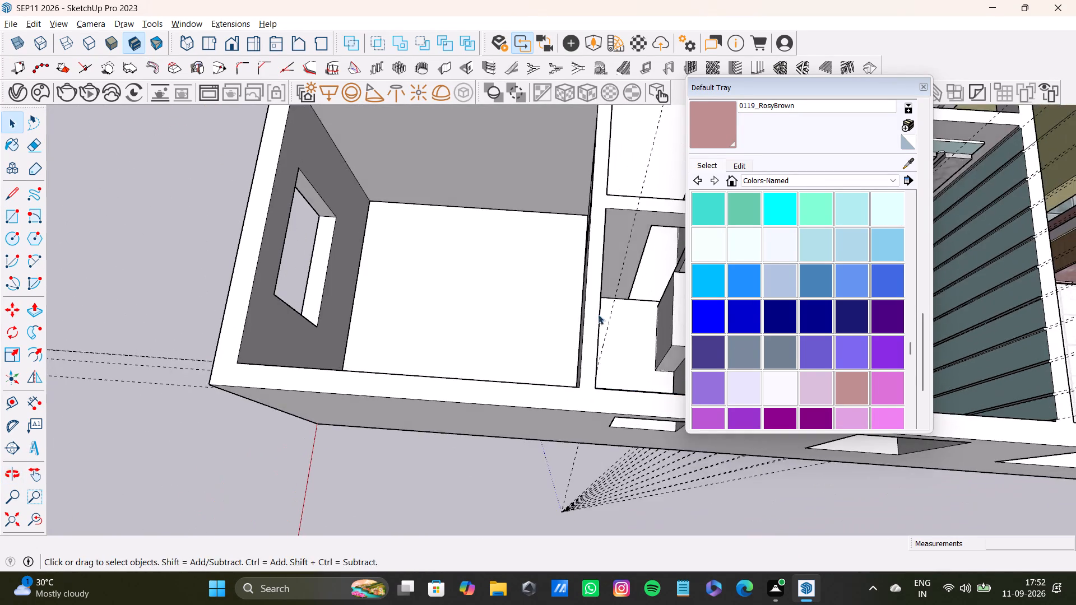
# Draw a two-point arc across the doorway end of the box's top face, bulging about 2 13/16" towards the end edge.
pyautogui.keyDown('shift'); pyautogui.moveTo(598, 314); pyautogui.dragTo(419, 414, button='middle'); pyautogui.keyUp('shift')
pyautogui.moveTo(426, 415); pyautogui.dragTo(619, 382, button='middle')
pyautogui.scroll(6, 632, 373)
pyautogui.moveTo(579, 403); pyautogui.dragTo(713, 385, button='middle')
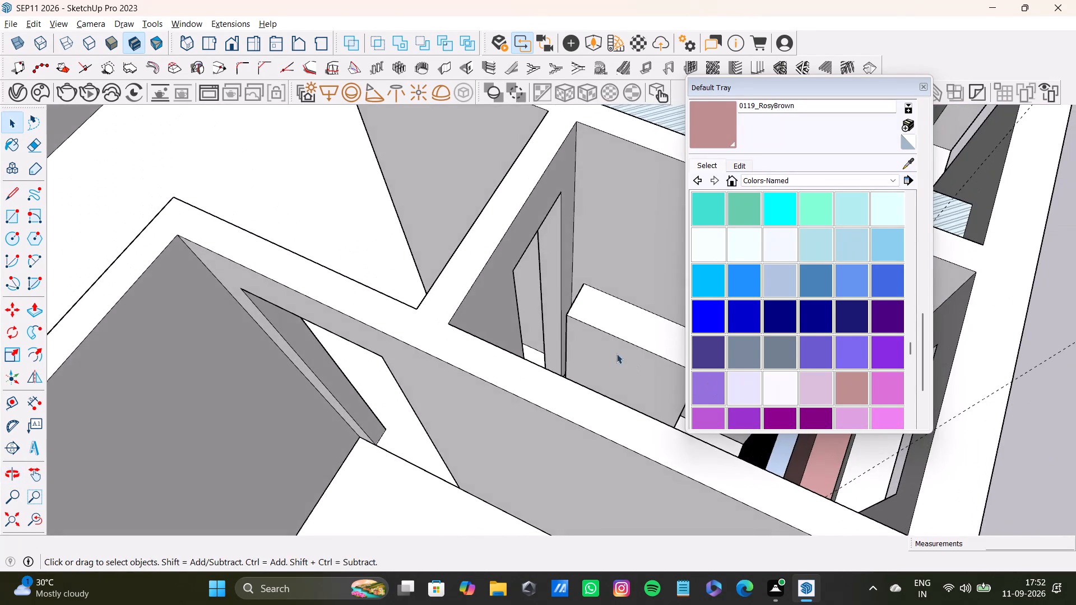
pyautogui.keyDown('shift'); pyautogui.moveTo(612, 346); pyautogui.dragTo(494, 381, button='middle'); pyautogui.keyUp('shift')
pyautogui.moveTo(490, 383); pyautogui.dragTo(546, 422, button='middle')
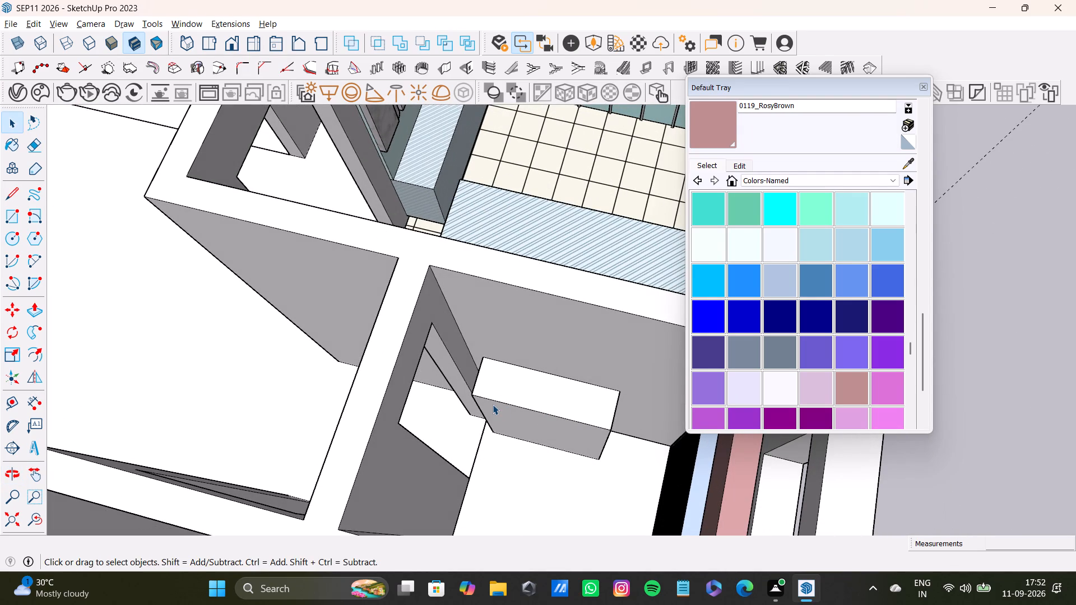
pyautogui.press('s')
pyautogui.scroll(6, 423, 337)
pyautogui.press('a')
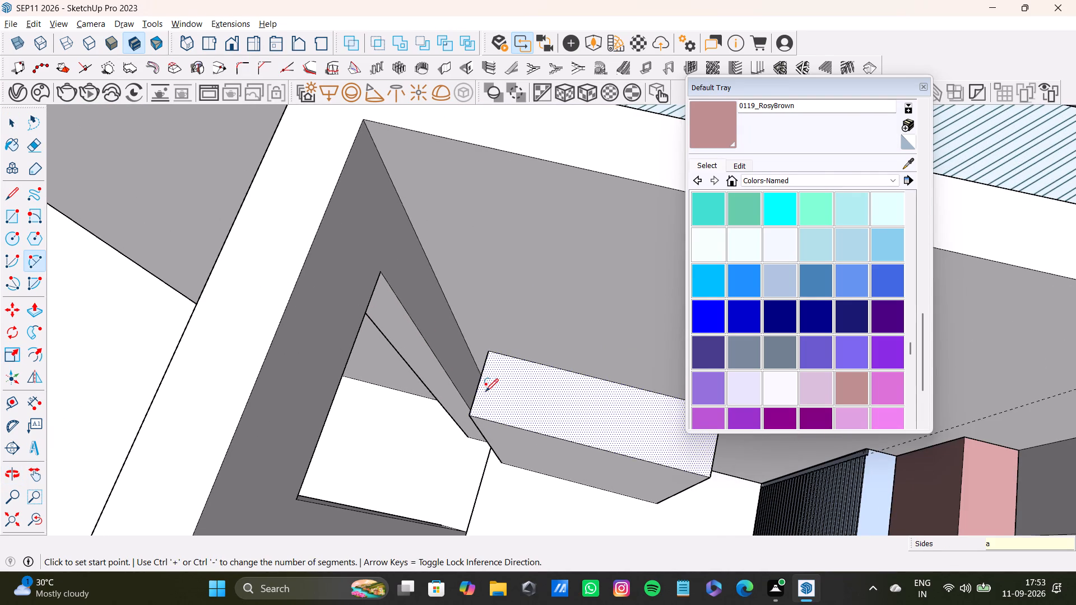
pyautogui.click(505, 356)
pyautogui.click(483, 420)
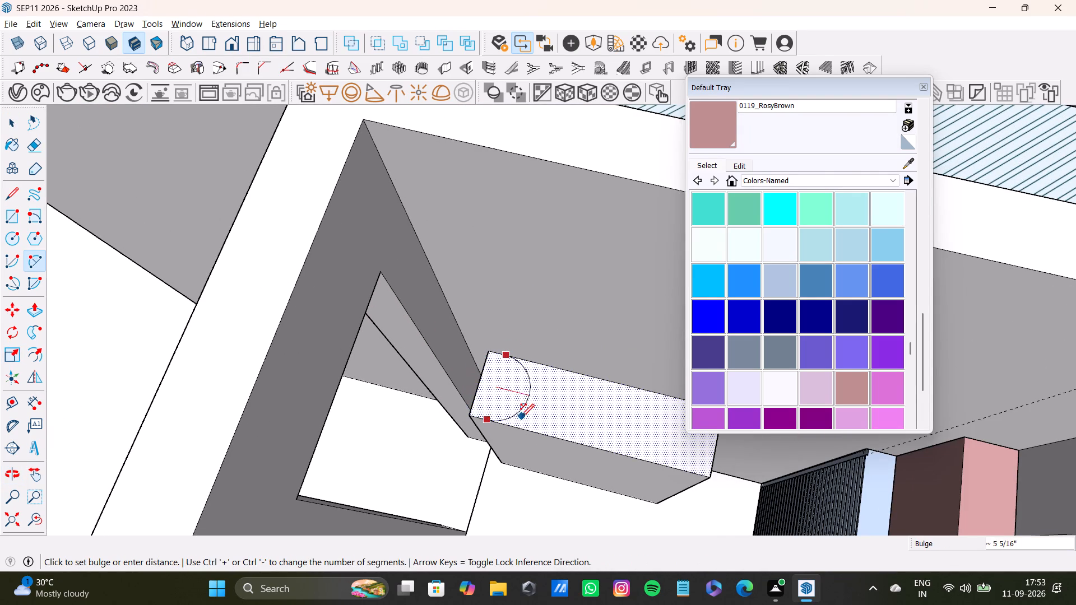
pyautogui.click(472, 394)
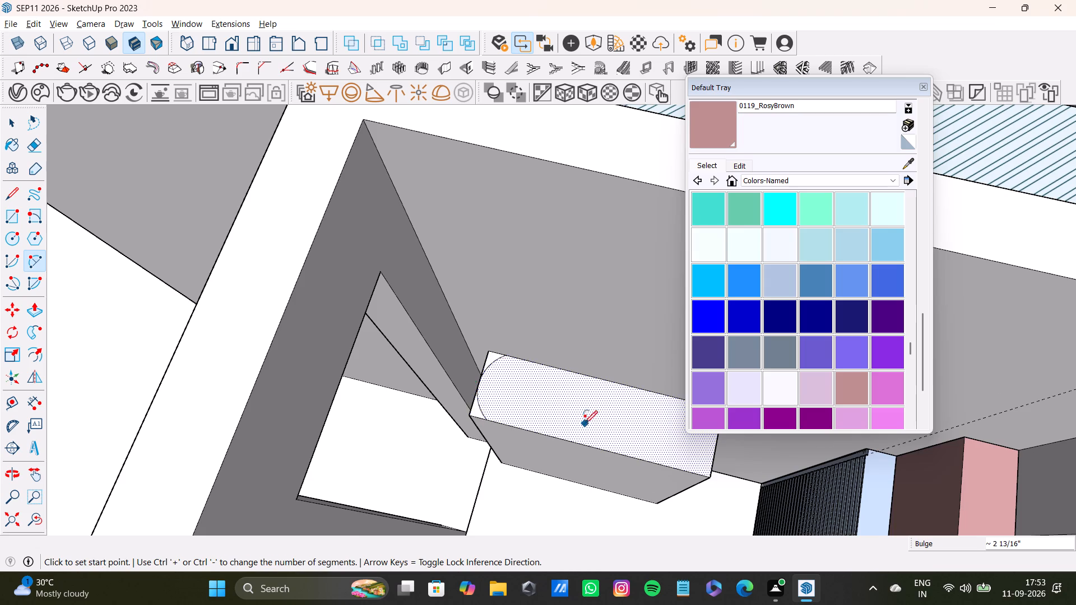
# Draw a matching arc across the top-face end facing the striped block, bulging about 3 15/16" towards the end edge.
pyautogui.scroll(-3, 581, 426)
pyautogui.keyDown('shift'); pyautogui.moveTo(563, 415); pyautogui.dragTo(477, 407, button='middle'); pyautogui.keyUp('shift')
pyautogui.moveTo(471, 420); pyautogui.dragTo(572, 413, button='middle')
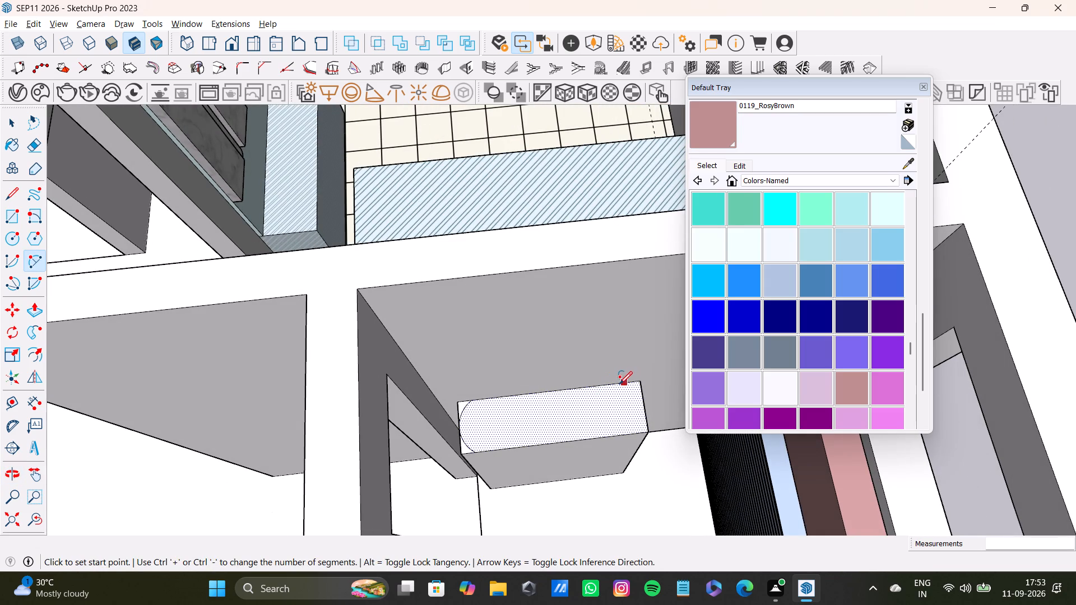
pyautogui.click(617, 385)
pyautogui.click(624, 435)
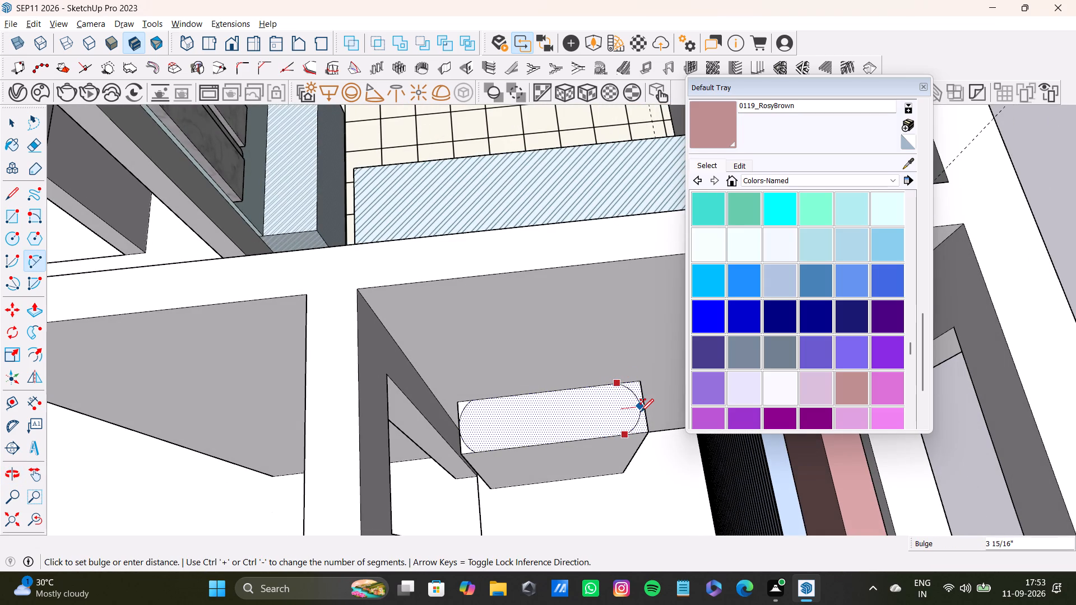
pyautogui.click(641, 412)
# Push the face outside the arc at the striped-block end down to the floor to round off that end.
pyautogui.moveTo(606, 435); pyautogui.dragTo(488, 455, button='middle')
pyautogui.press('space')
pyautogui.scroll(1, 518, 452)
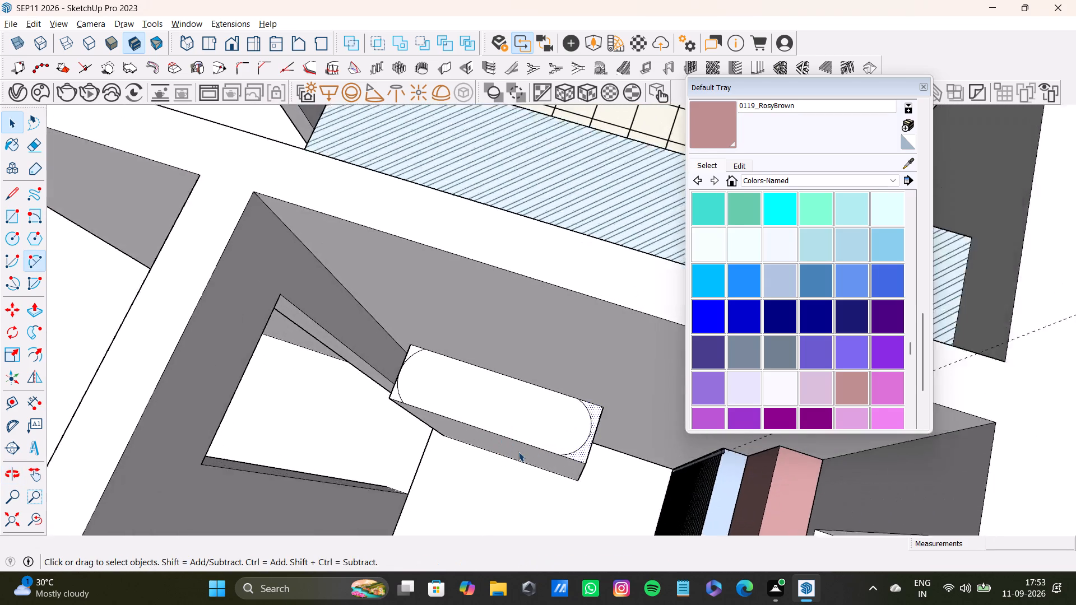
pyautogui.scroll(3, 518, 452)
pyautogui.click(583, 458)
pyautogui.press('p')
pyautogui.click(635, 416)
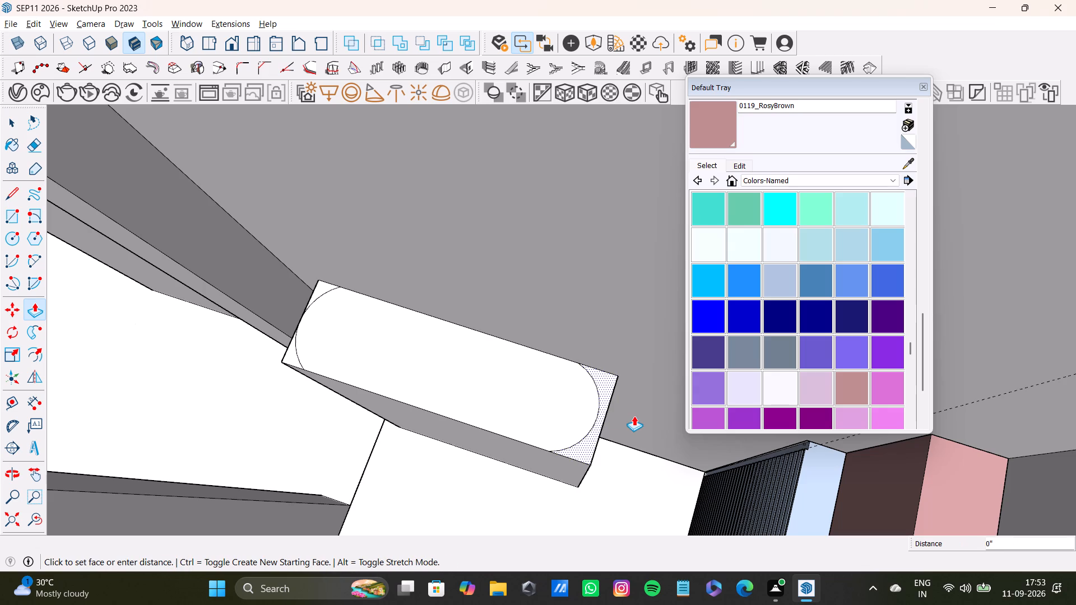
pyautogui.click(587, 476)
pyautogui.press('space')
# Push both corner faces outside the doorway-end arc down the box's full height, about 5' 1/8", to round that end.
pyautogui.scroll(-4, 482, 442)
pyautogui.moveTo(481, 439); pyautogui.dragTo(634, 406, button='middle')
pyautogui.scroll(3, 520, 436)
pyautogui.click(401, 477)
pyautogui.press('p')
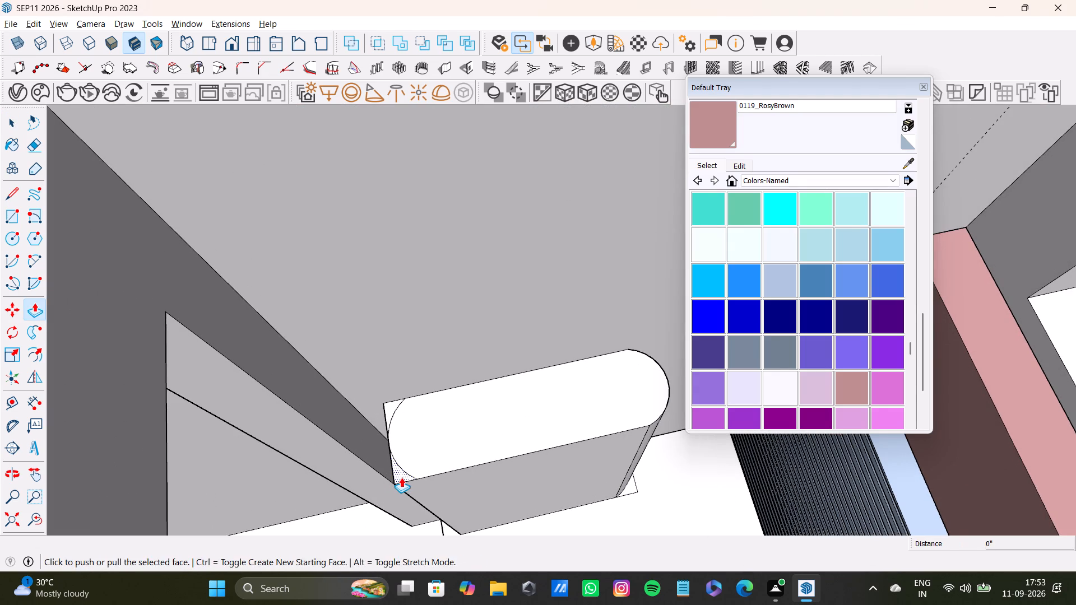
pyautogui.moveTo(401, 477); pyautogui.dragTo(432, 542)
pyautogui.press('space')
pyautogui.click(391, 383)
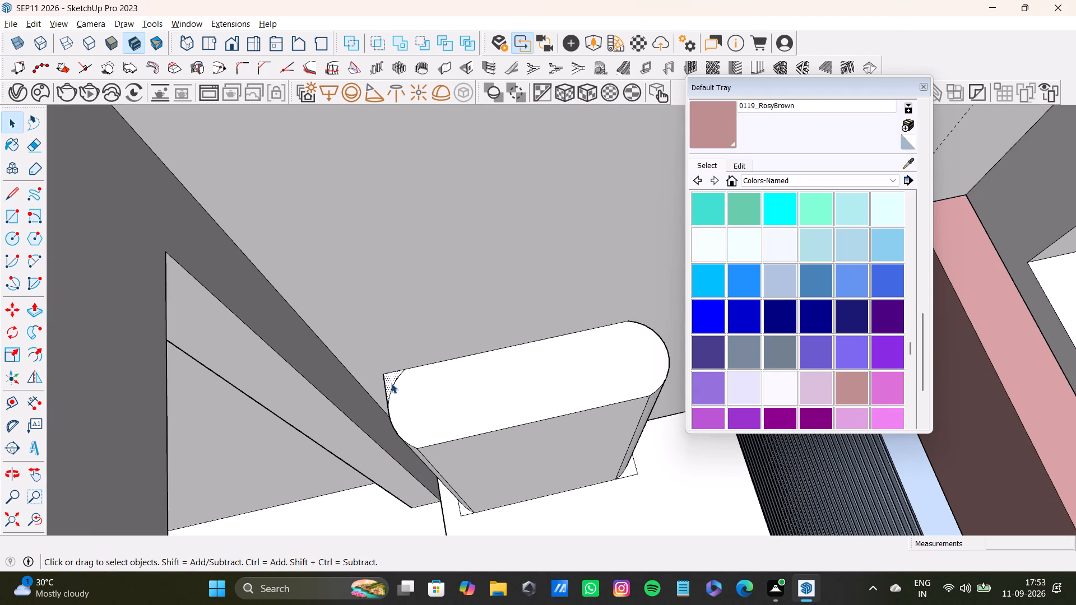
pyautogui.press('p')
pyautogui.moveTo(391, 383); pyautogui.dragTo(463, 542)
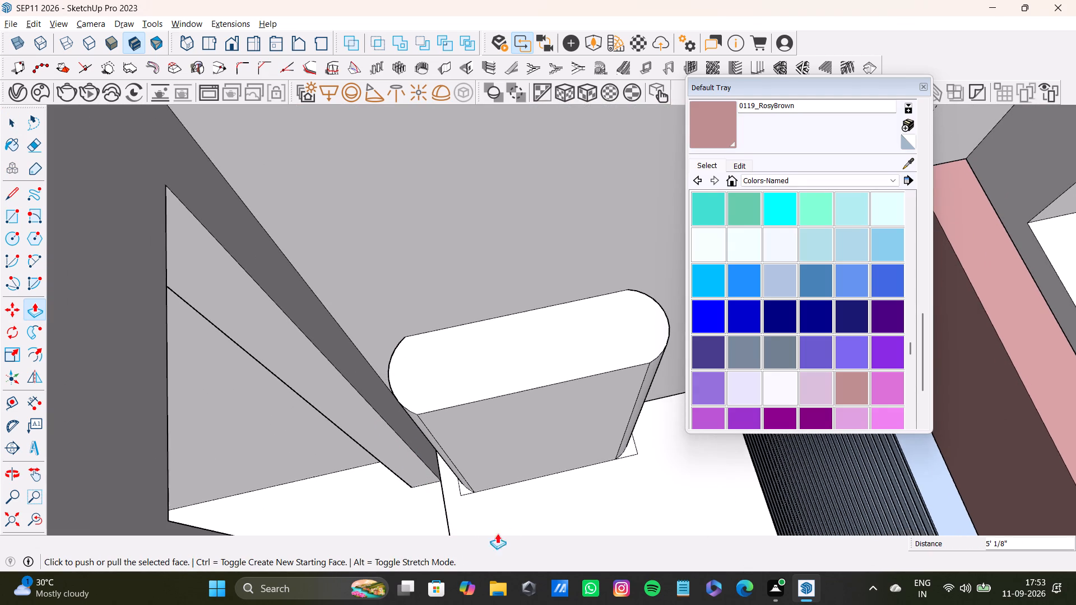
# Delete the two leftover floor edges outside the rounded end of the box facing the striped block.
pyautogui.scroll(-3, 549, 499)
pyautogui.moveTo(592, 466); pyautogui.dragTo(543, 478, button='middle')
pyautogui.moveTo(577, 469); pyautogui.dragTo(490, 487, button='middle')
pyautogui.scroll(4, 553, 469)
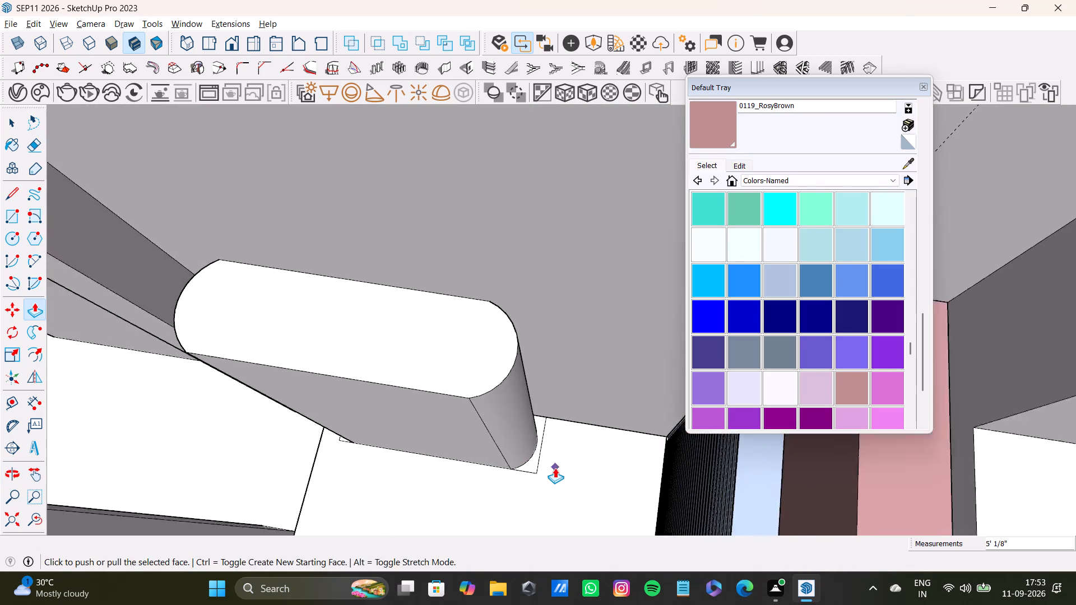
pyautogui.scroll(5, 555, 468)
pyautogui.press('space')
pyautogui.click(531, 465)
pyautogui.press('Delete')
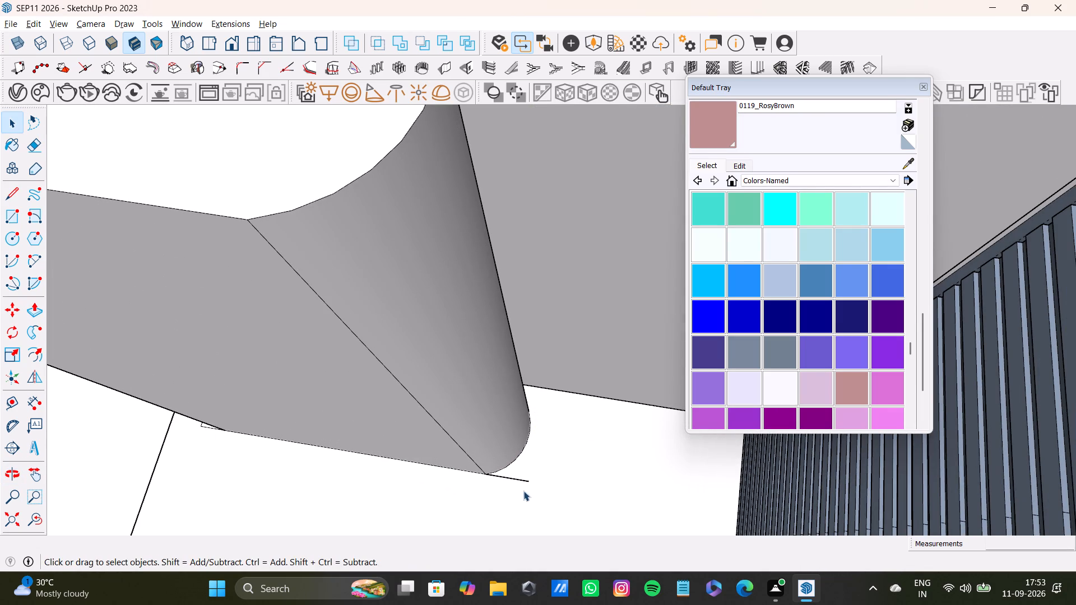
pyautogui.click(528, 481)
pyautogui.press('Delete')
# Delete the two leftover corner edges on the floor outside the box's rounded doorway end.
pyautogui.scroll(-9, 519, 482)
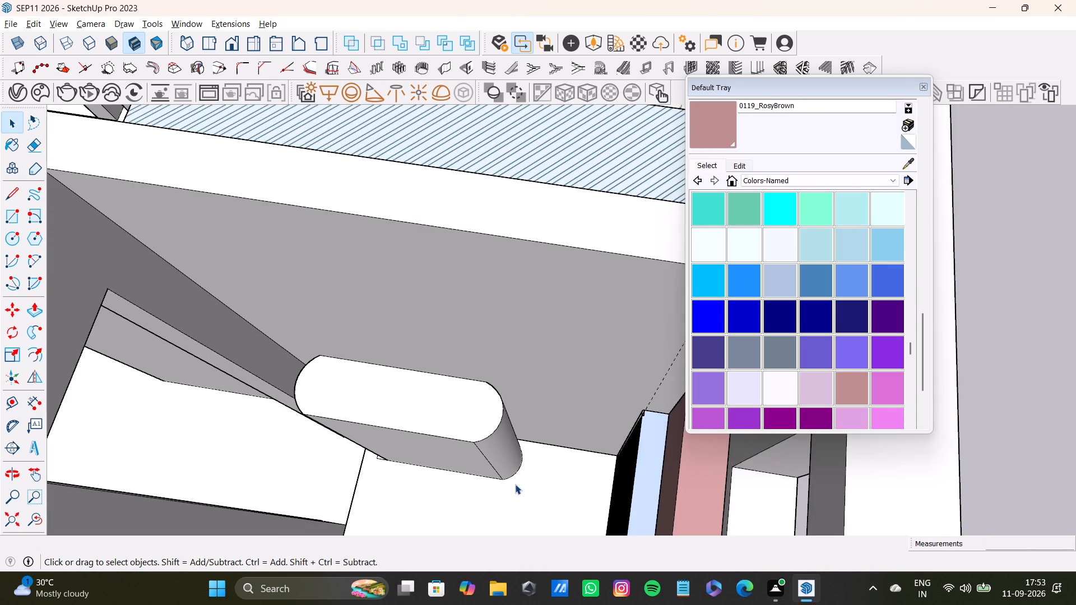
pyautogui.moveTo(515, 484); pyautogui.dragTo(633, 425, button='middle')
pyautogui.scroll(10, 518, 435)
pyautogui.moveTo(494, 373); pyautogui.dragTo(566, 350, button='middle')
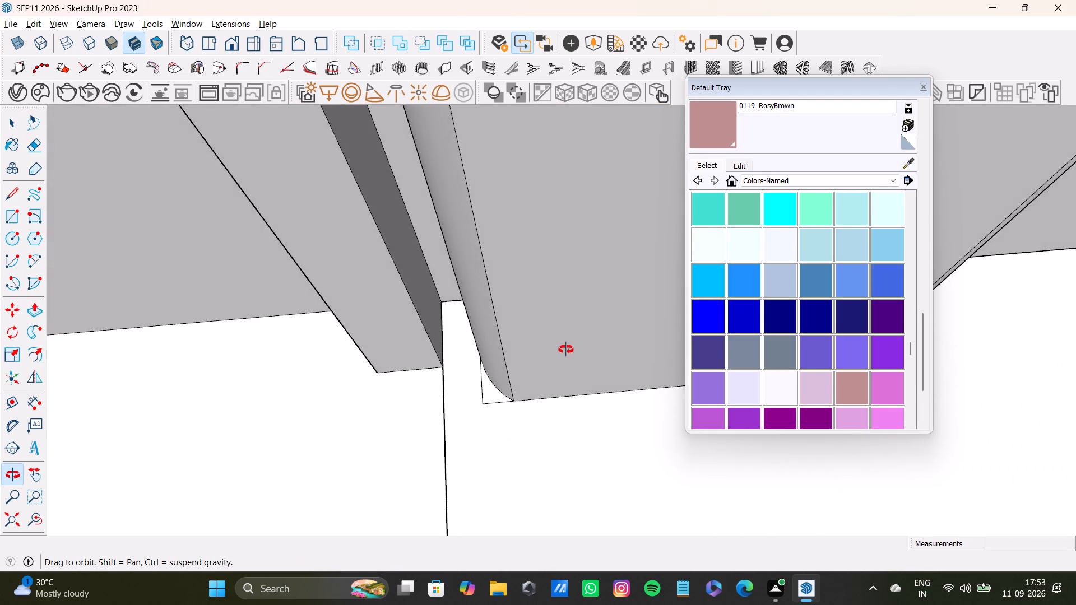
pyautogui.moveTo(566, 350); pyautogui.dragTo(576, 350, button='middle')
pyautogui.scroll(7, 508, 387)
pyautogui.click(471, 418)
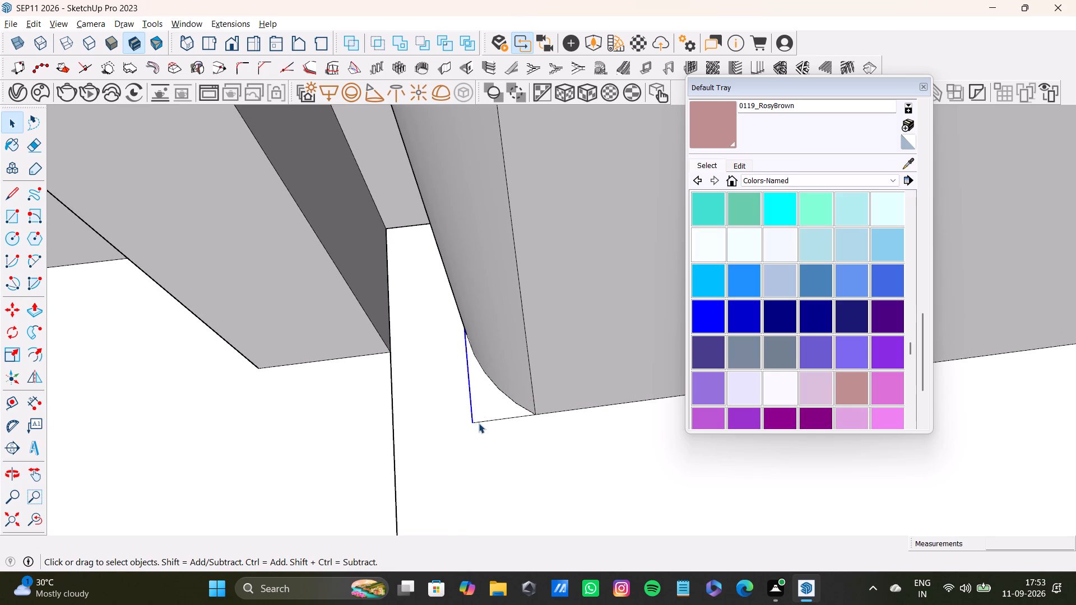
pyautogui.press('Delete')
pyautogui.click(500, 419)
pyautogui.press('Delete')
pyautogui.scroll(-12, 516, 398)
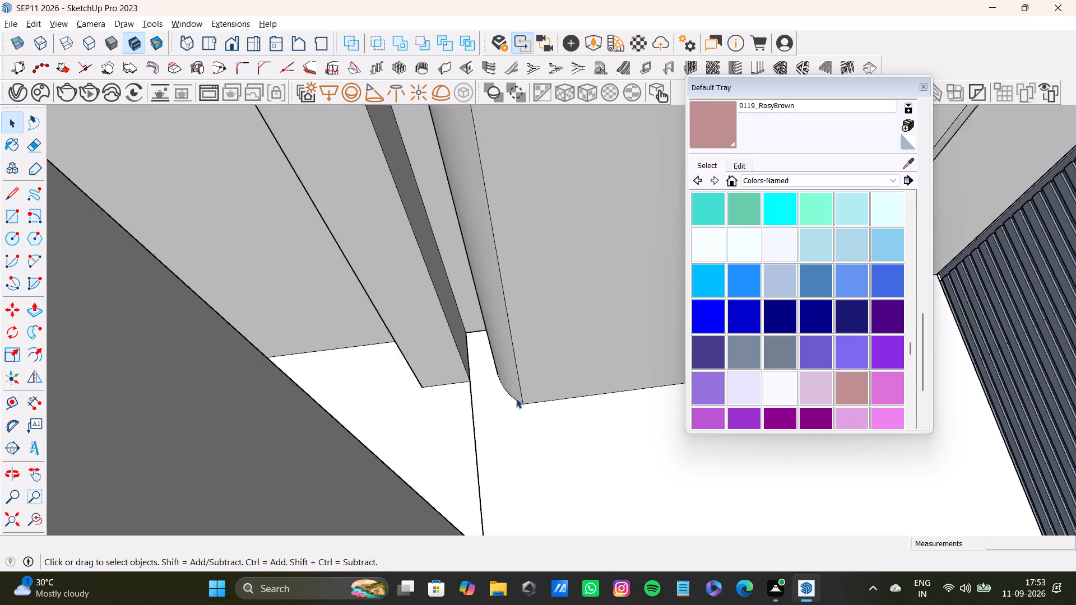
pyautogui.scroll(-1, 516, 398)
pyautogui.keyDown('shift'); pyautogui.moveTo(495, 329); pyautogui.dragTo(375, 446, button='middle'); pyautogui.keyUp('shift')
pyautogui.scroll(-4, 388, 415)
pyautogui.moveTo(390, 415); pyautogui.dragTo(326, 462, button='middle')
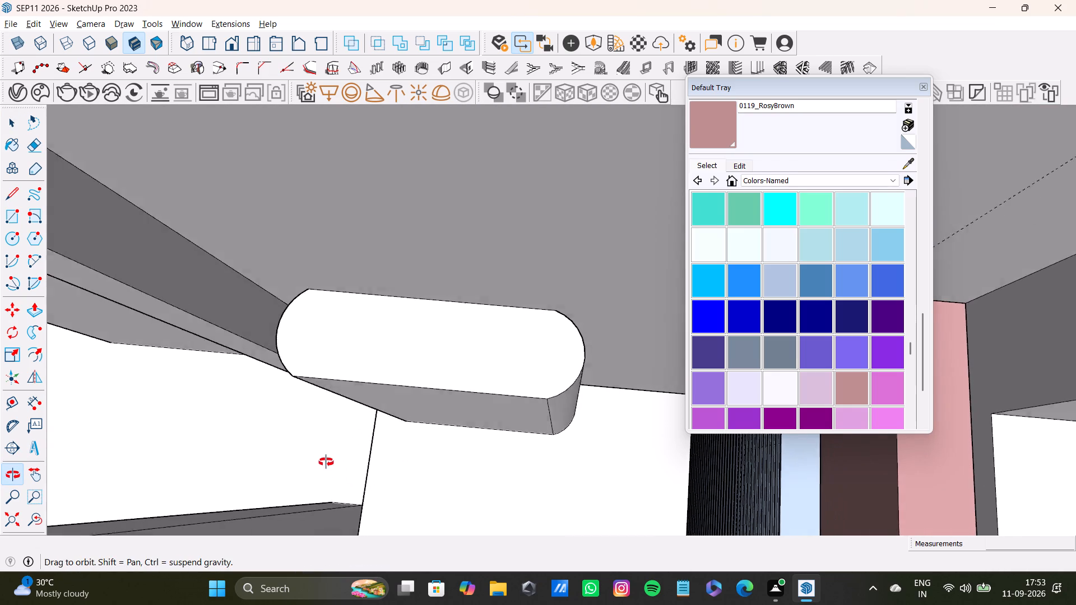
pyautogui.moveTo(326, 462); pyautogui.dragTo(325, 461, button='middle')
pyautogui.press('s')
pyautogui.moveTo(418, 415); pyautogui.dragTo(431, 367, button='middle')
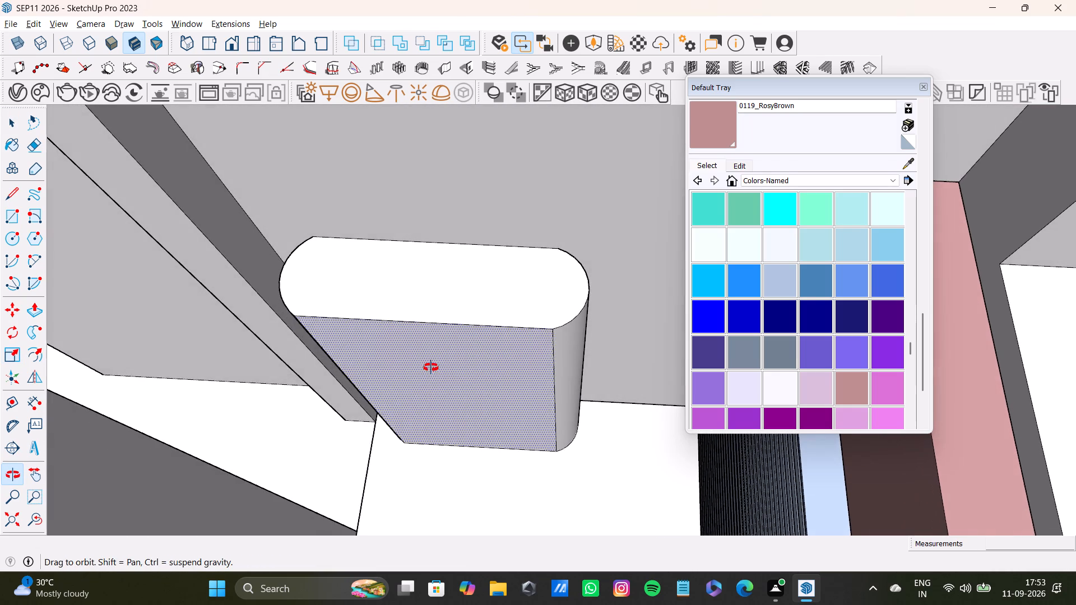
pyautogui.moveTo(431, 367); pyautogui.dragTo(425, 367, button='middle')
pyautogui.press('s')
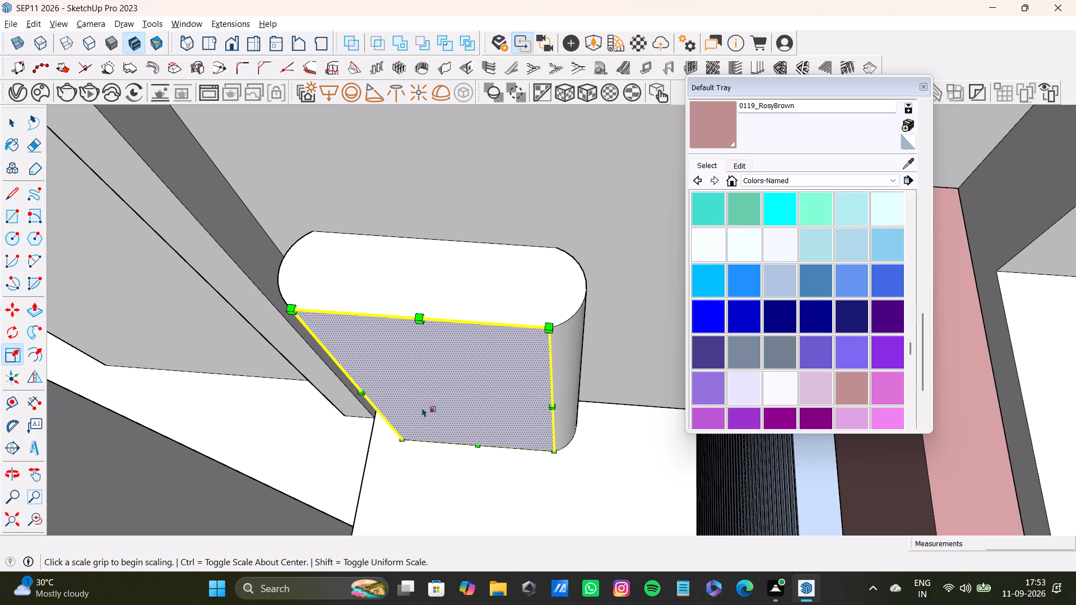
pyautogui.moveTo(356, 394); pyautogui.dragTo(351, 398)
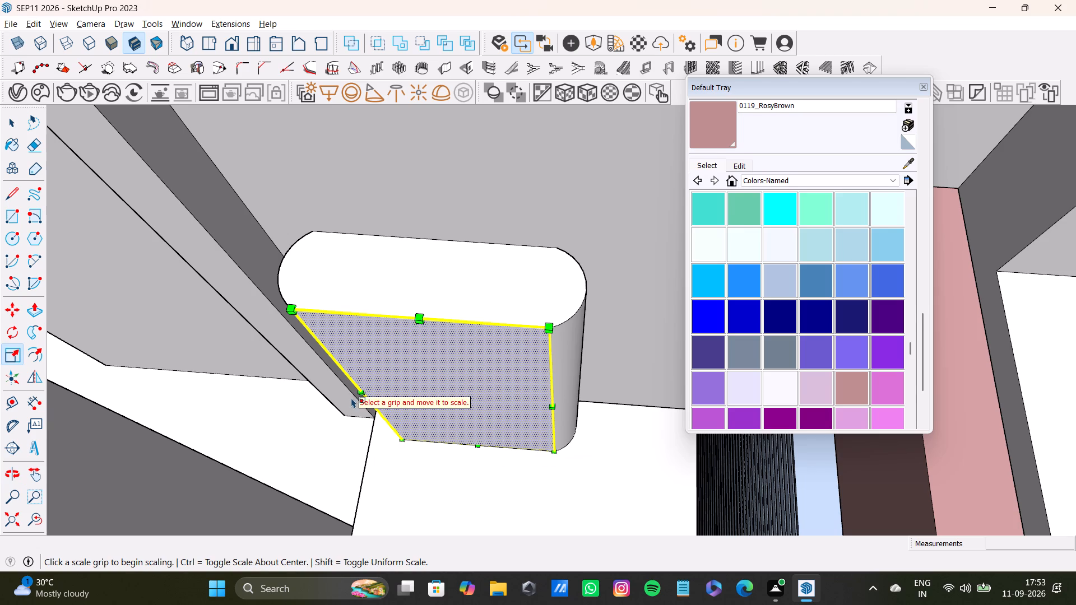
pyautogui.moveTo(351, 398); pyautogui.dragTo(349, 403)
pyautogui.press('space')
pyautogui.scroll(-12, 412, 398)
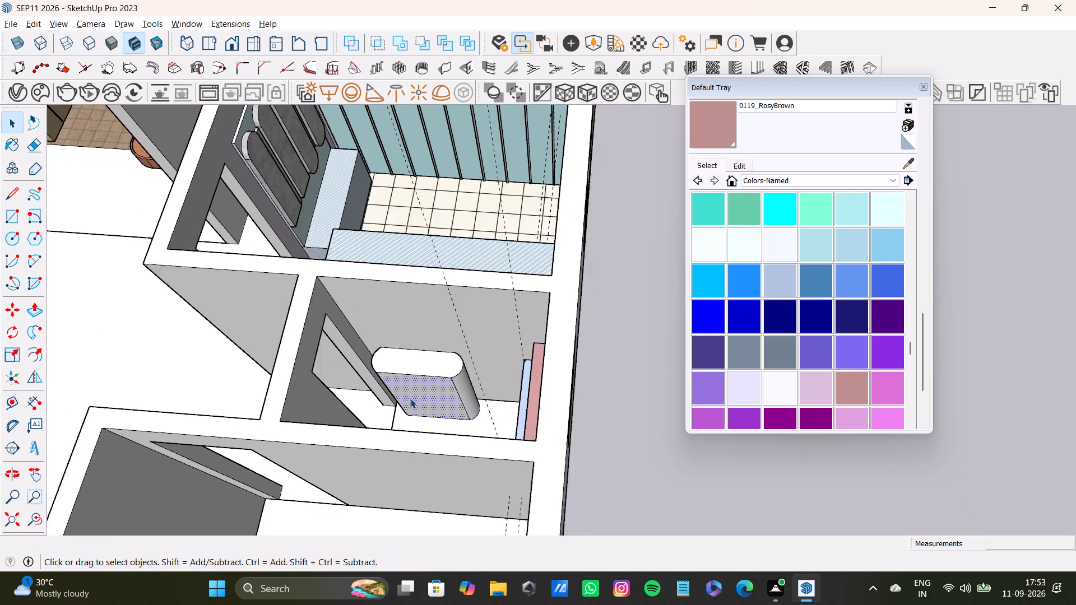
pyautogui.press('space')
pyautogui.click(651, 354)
# Select the whole round-ended box and scale it along the red axis to about 1.04.
pyautogui.scroll(7, 450, 365)
pyautogui.keyDown('shift'); pyautogui.doubleClick(447, 371); pyautogui.keyUp('shift')
pyautogui.keyDown('shift'); pyautogui.doubleClick(442, 426); pyautogui.keyUp('shift')
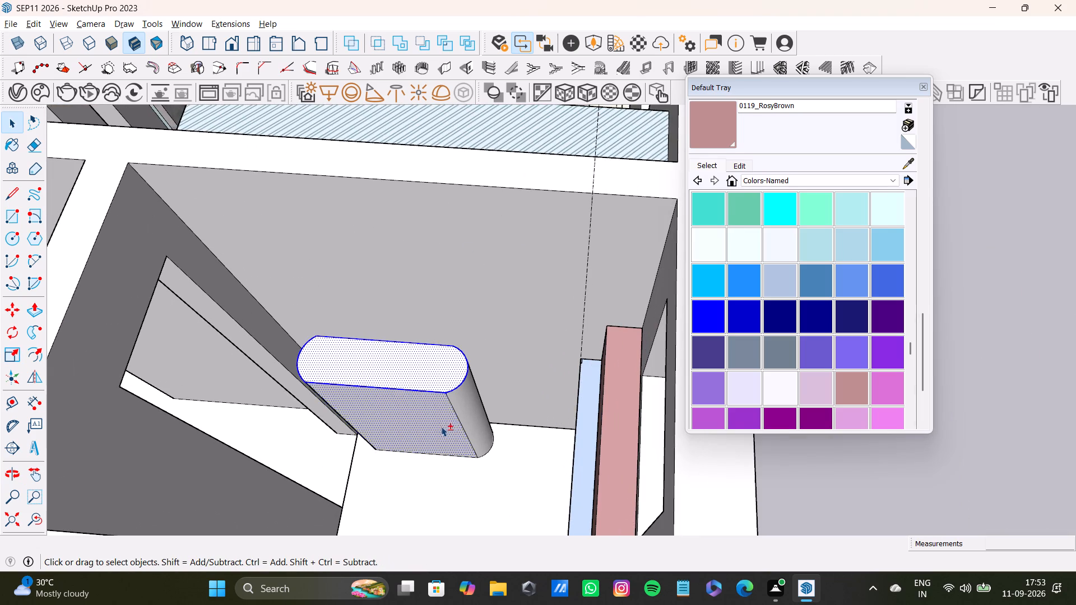
pyautogui.keyDown('shift'); pyautogui.doubleClick(466, 415); pyautogui.keyUp('shift')
pyautogui.moveTo(434, 423); pyautogui.dragTo(507, 417, button='middle')
pyautogui.scroll(6, 388, 449)
pyautogui.moveTo(370, 457); pyautogui.dragTo(388, 380, button='middle')
pyautogui.scroll(10, 339, 374)
pyautogui.keyDown('shift'); pyautogui.click(262, 310); pyautogui.keyUp('shift')
pyautogui.keyDown('shift'); pyautogui.click(265, 308); pyautogui.keyUp('shift')
pyautogui.keyDown('shift'); pyautogui.scroll(-4, 355, 373); pyautogui.keyUp('shift')
pyautogui.keyDown('shift'); pyautogui.scroll(1, 286, 334); pyautogui.keyUp('shift')
pyautogui.keyDown('shift'); pyautogui.doubleClick(296, 327); pyautogui.keyUp('shift')
pyautogui.keyDown('shift'); pyautogui.scroll(-5, 355, 370); pyautogui.keyUp('shift')
pyautogui.keyDown('shift'); pyautogui.moveTo(357, 375); pyautogui.dragTo(350, 401, button='middle'); pyautogui.keyUp('shift')
pyautogui.press('s')
pyautogui.moveTo(365, 382); pyautogui.dragTo(159, 343, button='middle')
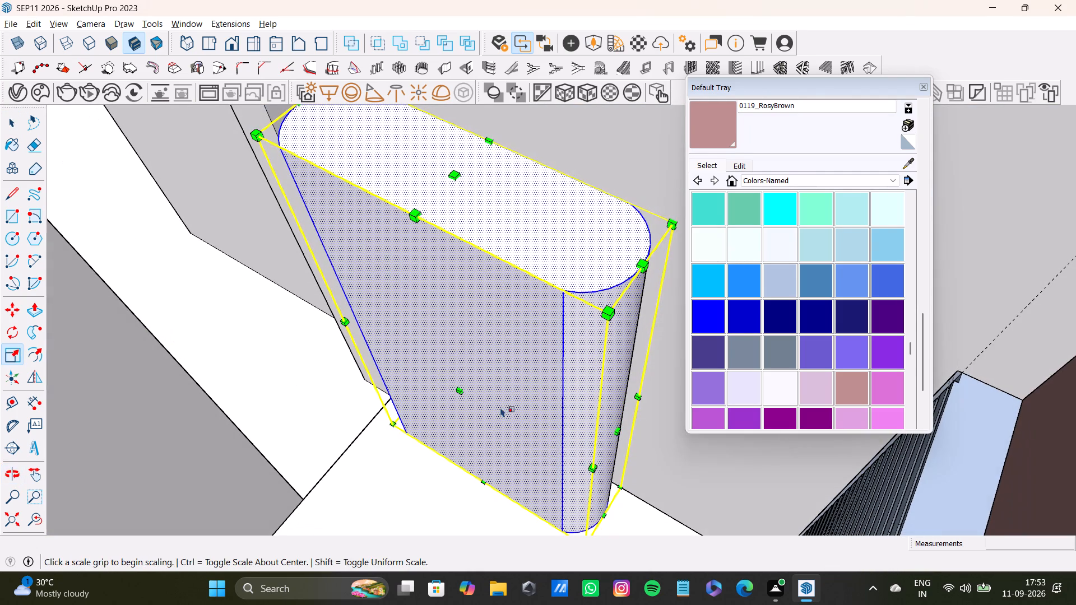
pyautogui.moveTo(618, 432); pyautogui.dragTo(626, 443)
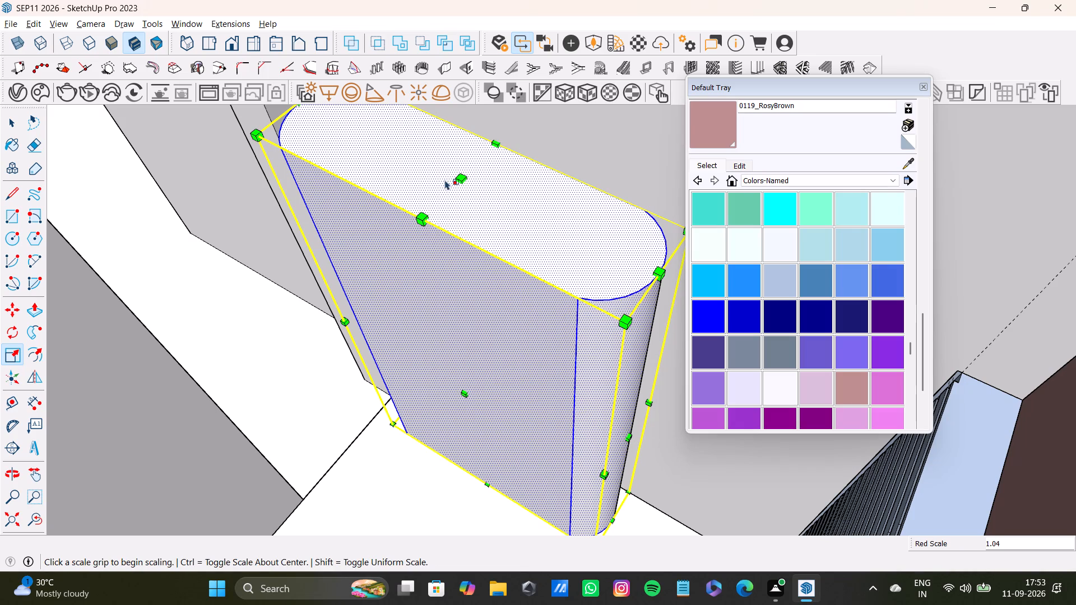
# Scale the round-ended box's height to about 0.81 and its thickness along the green axis to about 1.16.
pyautogui.moveTo(460, 178); pyautogui.dragTo(465, 265)
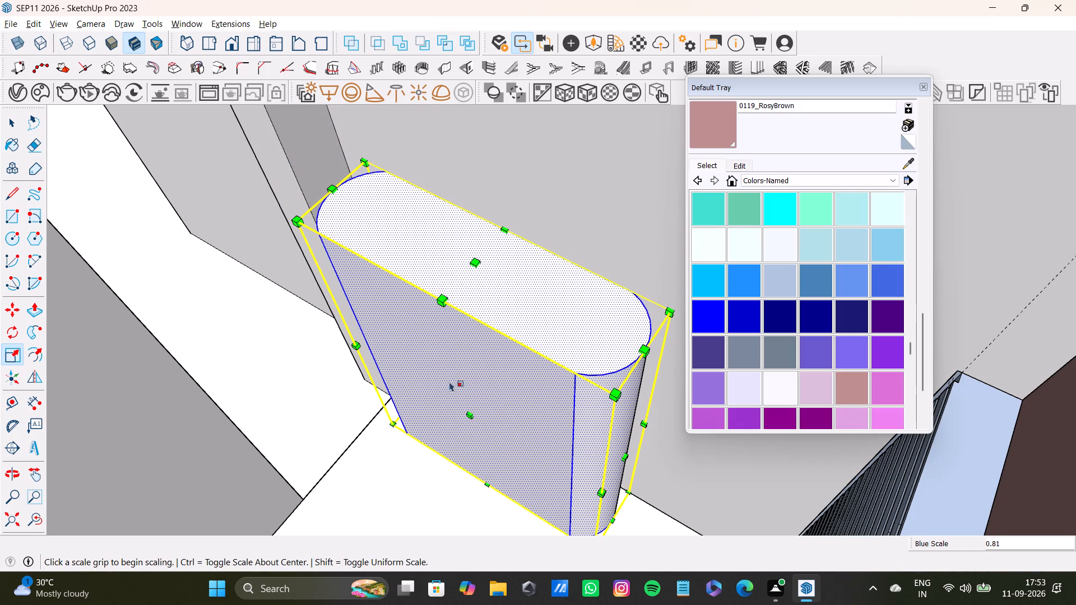
pyautogui.moveTo(470, 417); pyautogui.dragTo(465, 427)
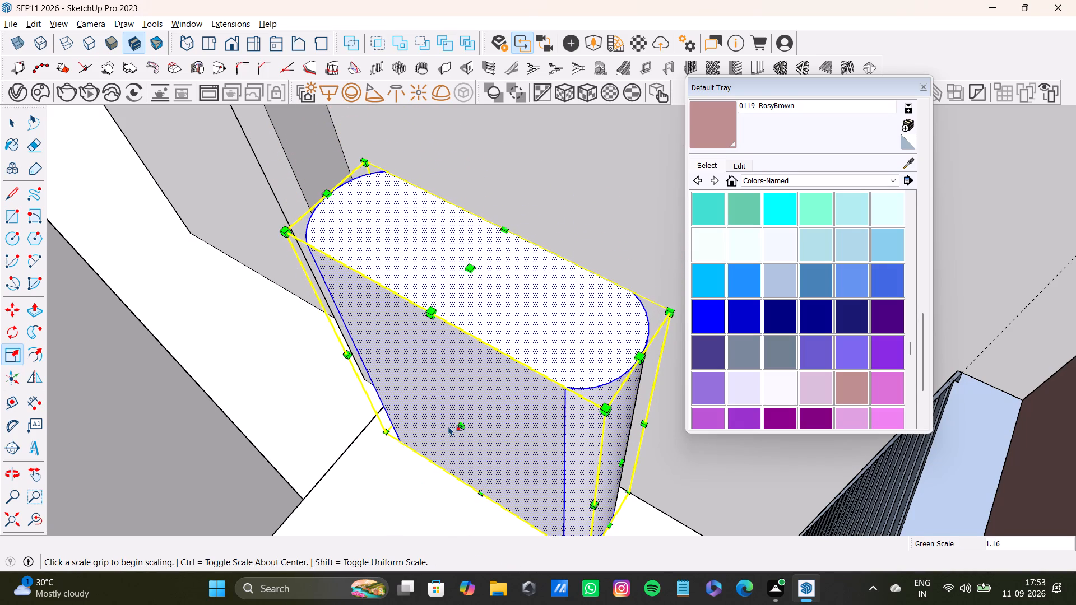
pyautogui.scroll(-9, 448, 426)
pyautogui.press('space')
pyautogui.moveTo(447, 424); pyautogui.dragTo(628, 538, button='middle')
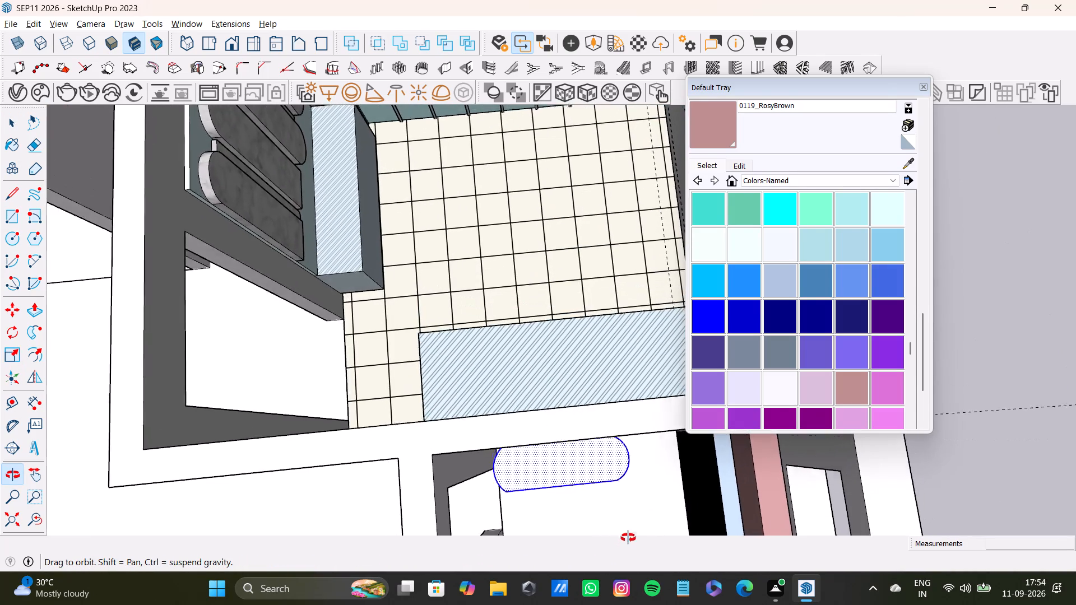
pyautogui.moveTo(628, 538); pyautogui.dragTo(418, 511, button='middle')
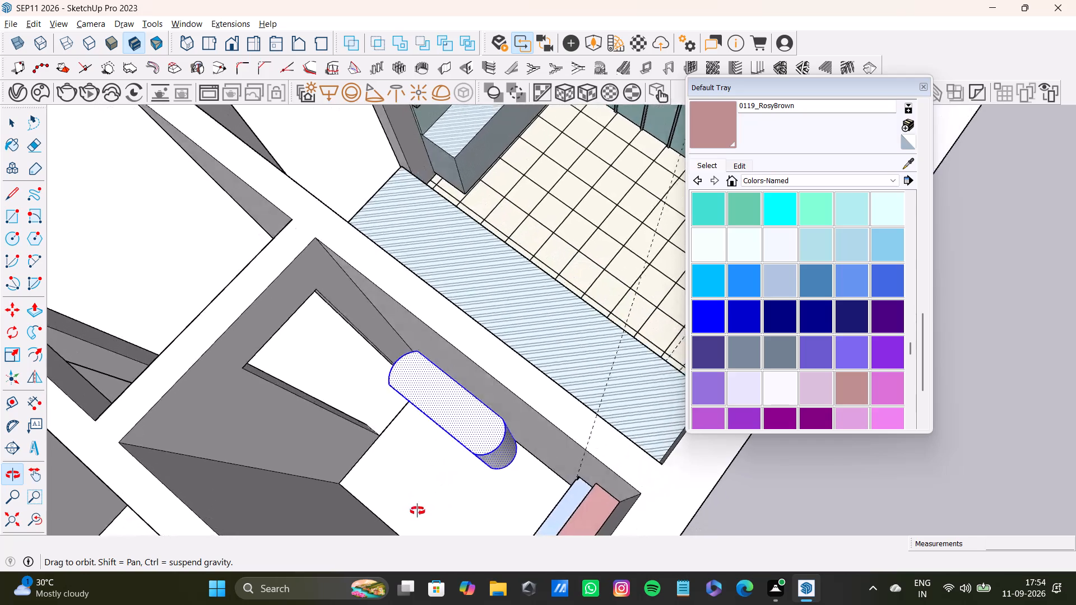
pyautogui.moveTo(418, 511); pyautogui.dragTo(511, 488, button='middle')
pyautogui.press('space')
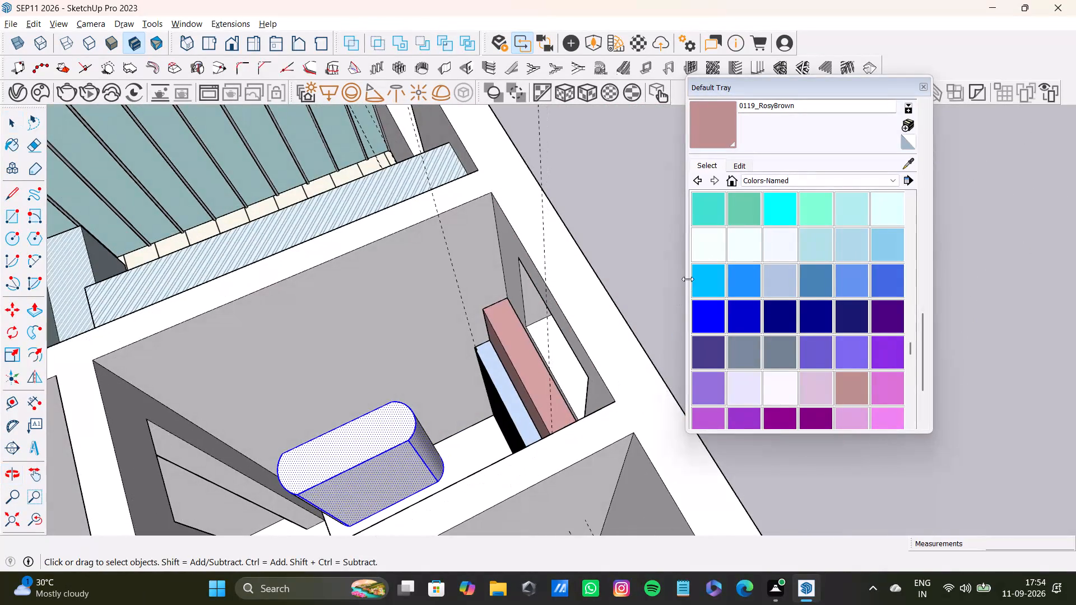
pyautogui.click(688, 279)
pyautogui.click(650, 257)
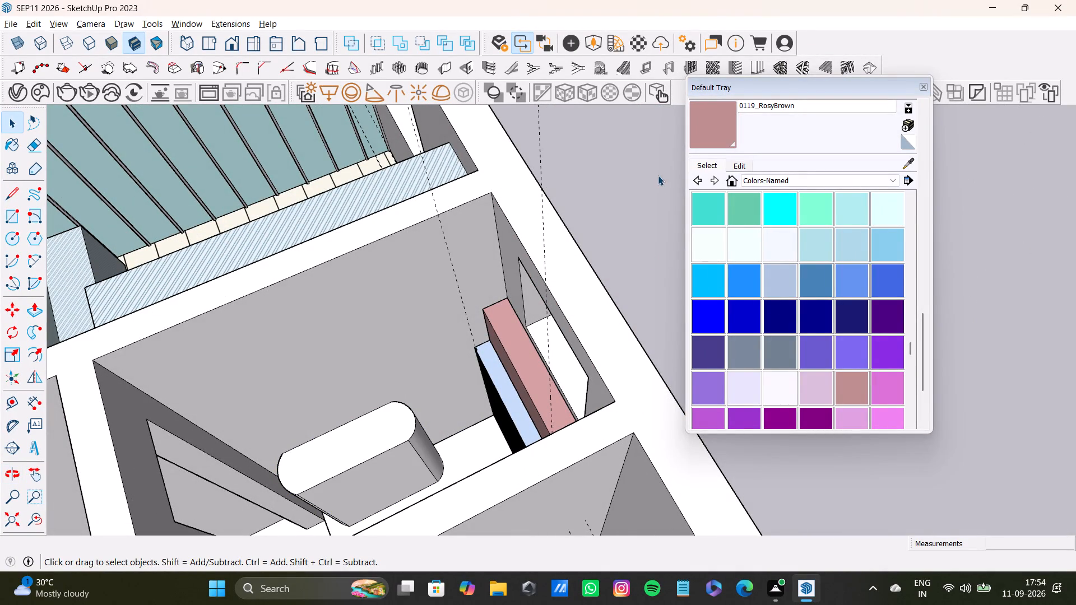
# Paint the box's top, long room-facing side and rounded end towards the striped block with 0119_RosyBrown.
pyautogui.click(718, 131)
pyautogui.click(402, 431)
pyautogui.click(421, 461)
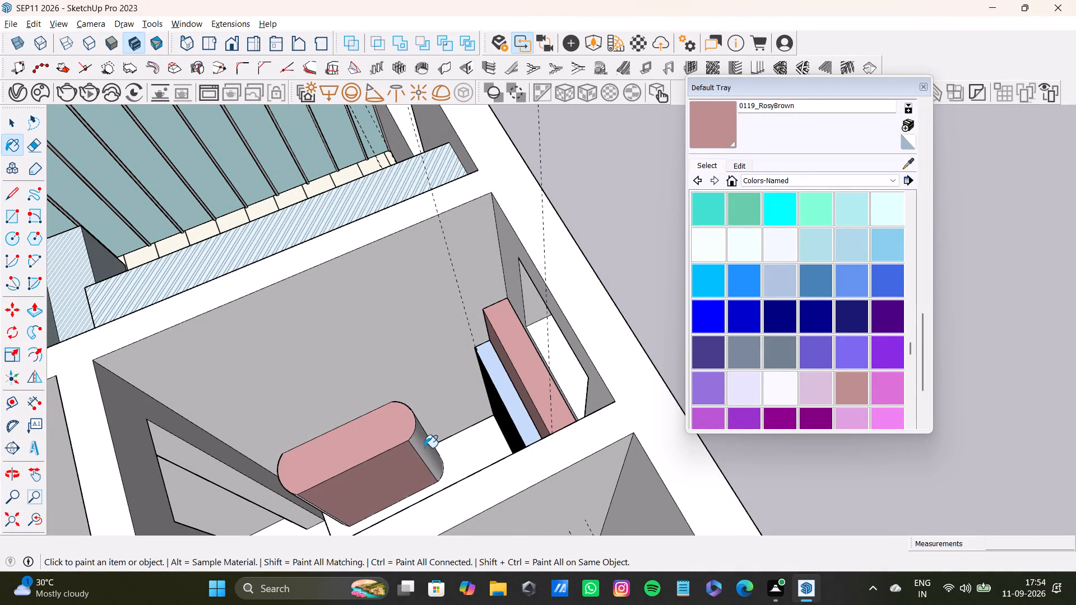
pyautogui.click(424, 448)
# Paint the box's rounded doorway end and its remaining wall-facing side with 0119_RosyBrown.
pyautogui.scroll(-8, 425, 447)
pyautogui.moveTo(426, 446); pyautogui.dragTo(656, 328, button='middle')
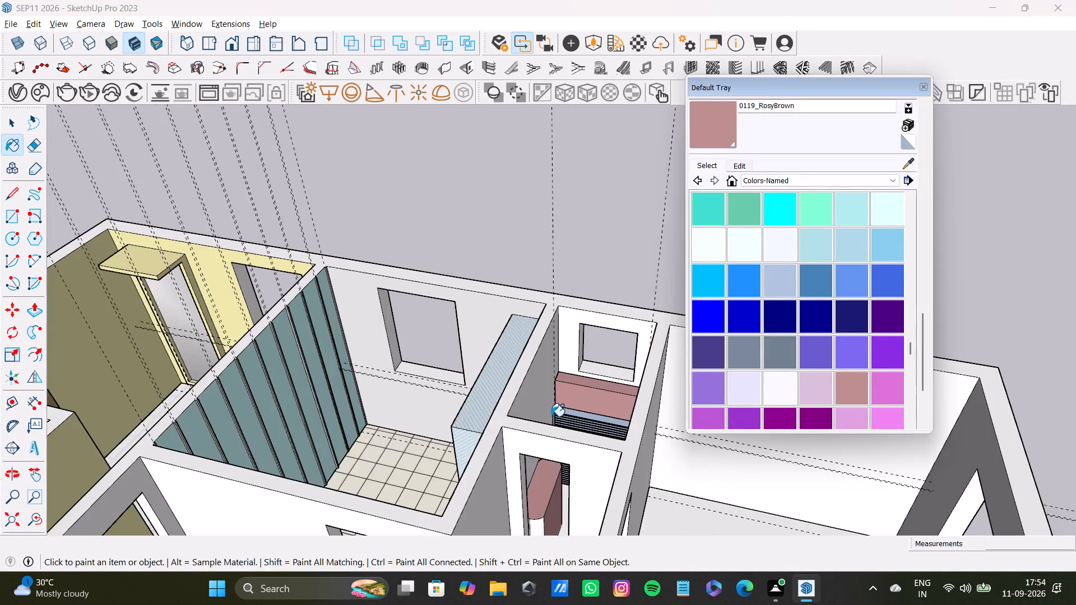
pyautogui.scroll(4, 551, 416)
pyautogui.scroll(-2, 565, 456)
pyautogui.moveTo(566, 465); pyautogui.dragTo(558, 333, button='middle')
pyautogui.keyDown('shift'); pyautogui.scroll(3, 537, 424); pyautogui.keyUp('shift')
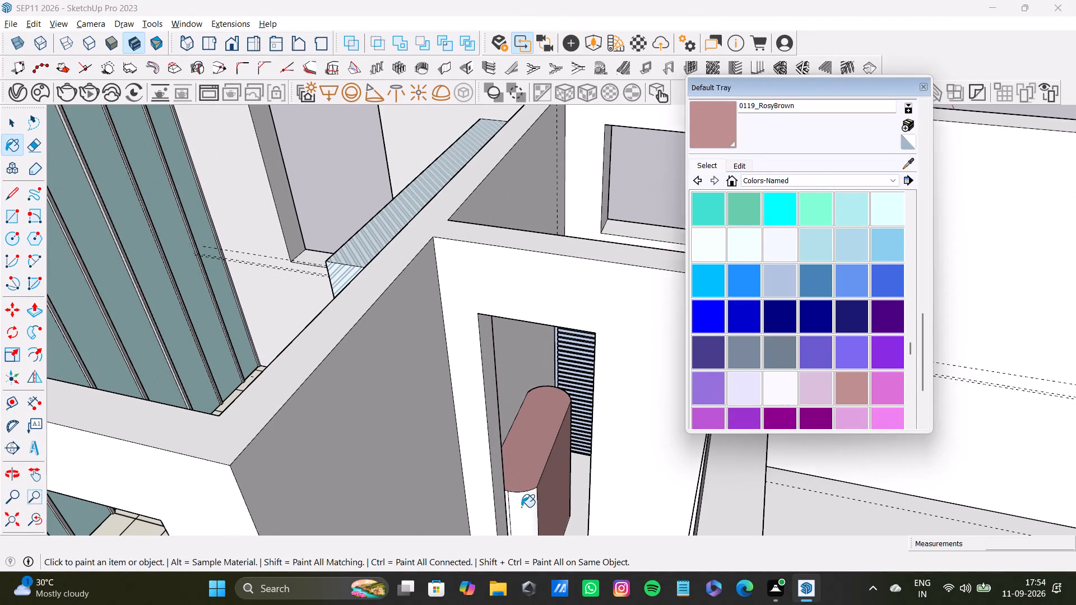
pyautogui.click(521, 507)
pyautogui.scroll(-2, 521, 500)
pyautogui.keyDown('shift'); pyautogui.moveTo(513, 480); pyautogui.dragTo(496, 349, button='middle'); pyautogui.keyUp('shift')
pyautogui.scroll(17, 508, 343)
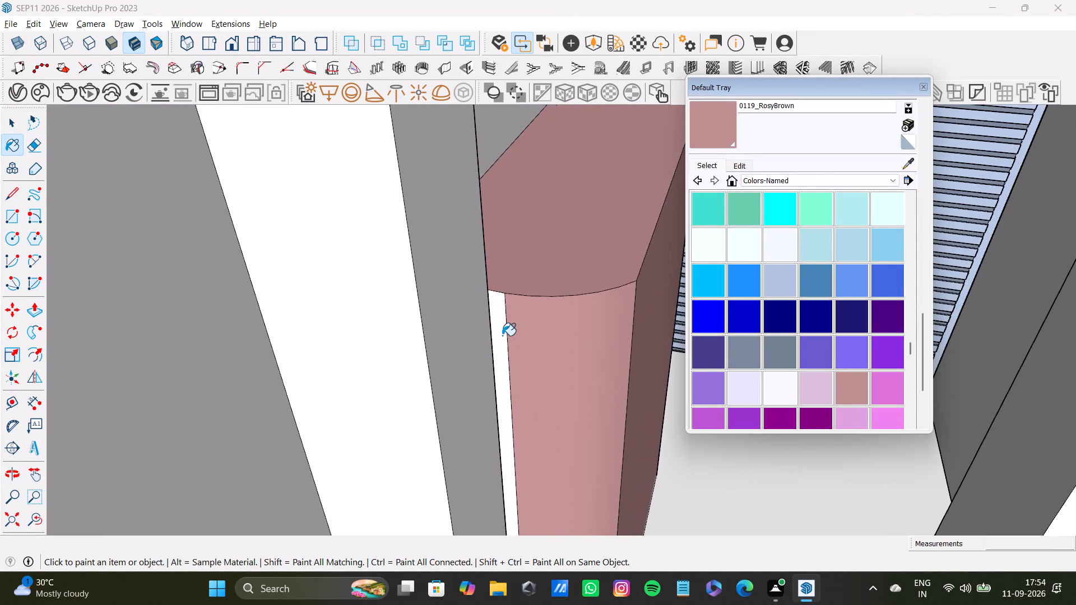
pyautogui.click(502, 335)
pyautogui.scroll(-15, 502, 335)
pyautogui.moveTo(491, 375); pyautogui.dragTo(585, 440, button='middle')
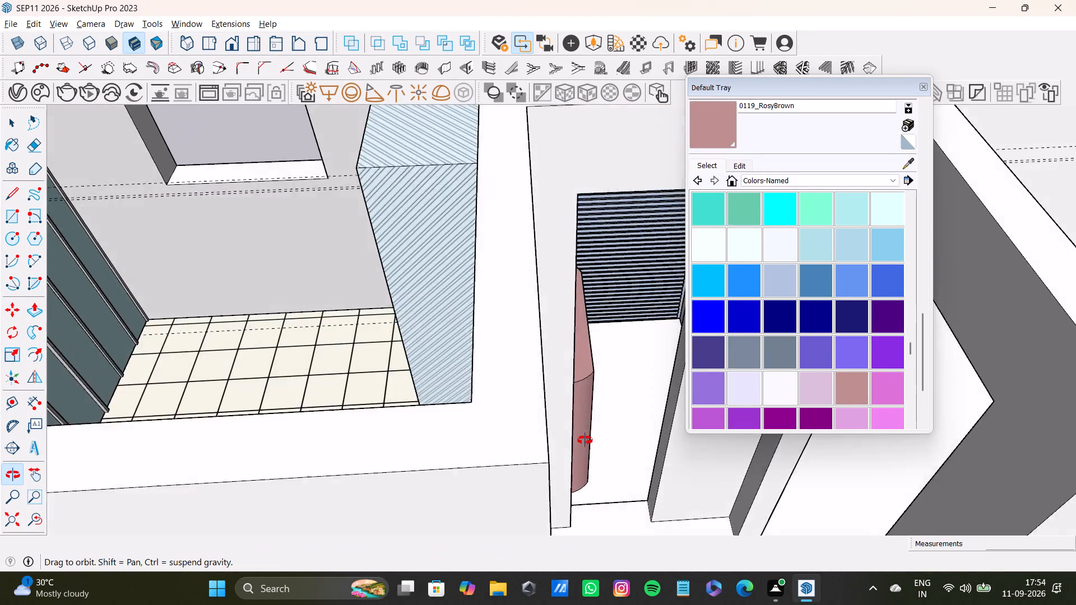
pyautogui.moveTo(585, 440); pyautogui.dragTo(566, 532, button='middle')
pyautogui.press('space')
# Place a vertical guide on the narrow room's bare long wall, about 11 3/8" from the window-wall corner.
pyautogui.scroll(-4, 515, 474)
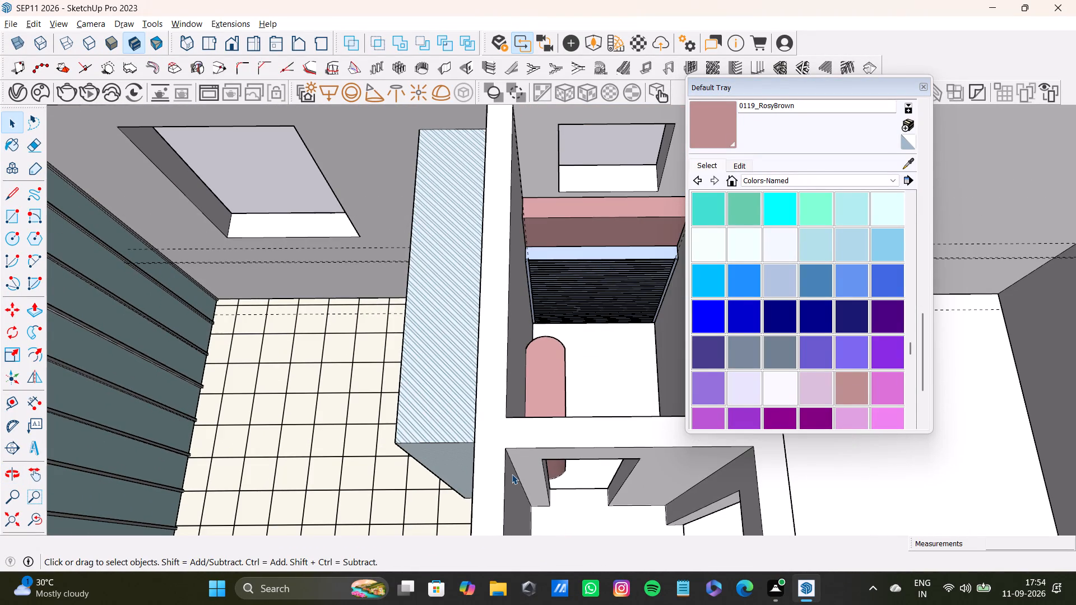
pyautogui.scroll(-4, 375, 438)
pyautogui.keyDown('shift'); pyautogui.moveTo(433, 408); pyautogui.dragTo(375, 422, button='middle'); pyautogui.keyUp('shift')
pyautogui.scroll(2, 411, 411)
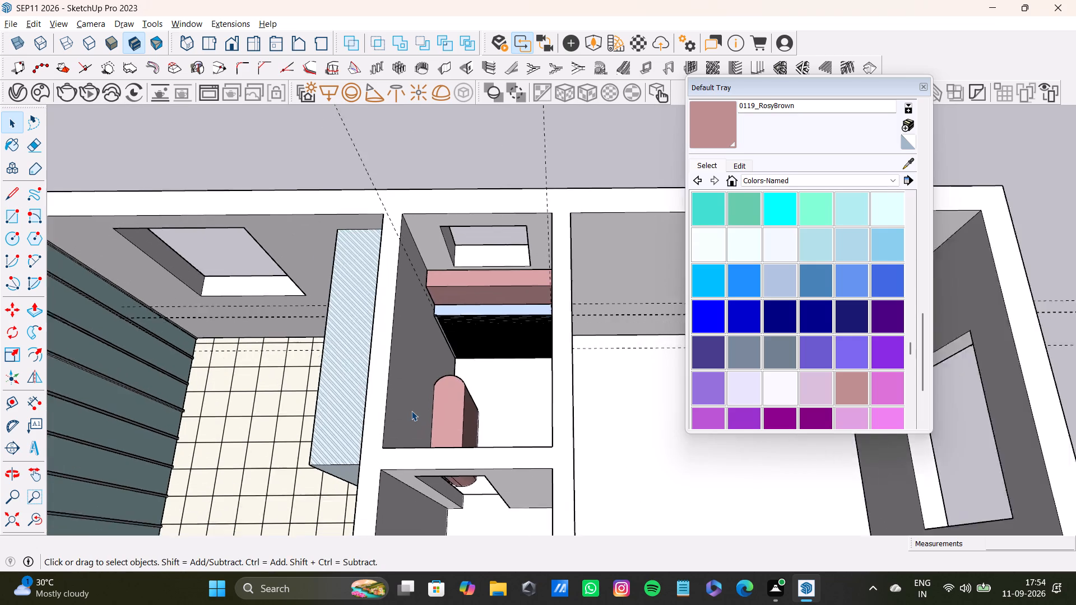
pyautogui.scroll(1, 411, 411)
pyautogui.moveTo(409, 411); pyautogui.dragTo(539, 462, button='middle')
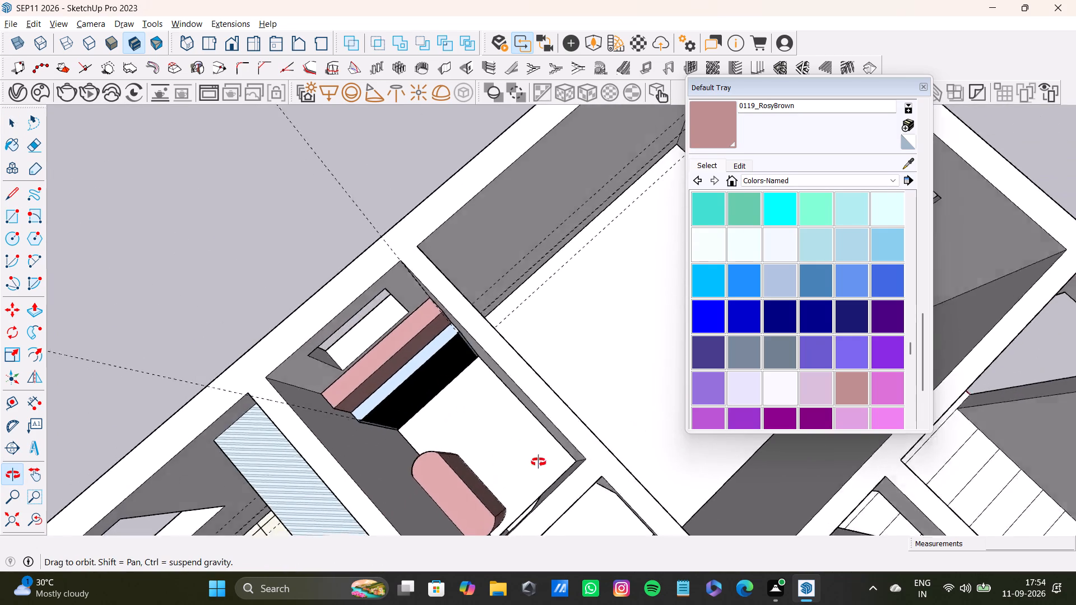
pyautogui.moveTo(539, 462); pyautogui.dragTo(568, 436, button='middle')
pyautogui.moveTo(485, 454); pyautogui.dragTo(594, 504, button='middle')
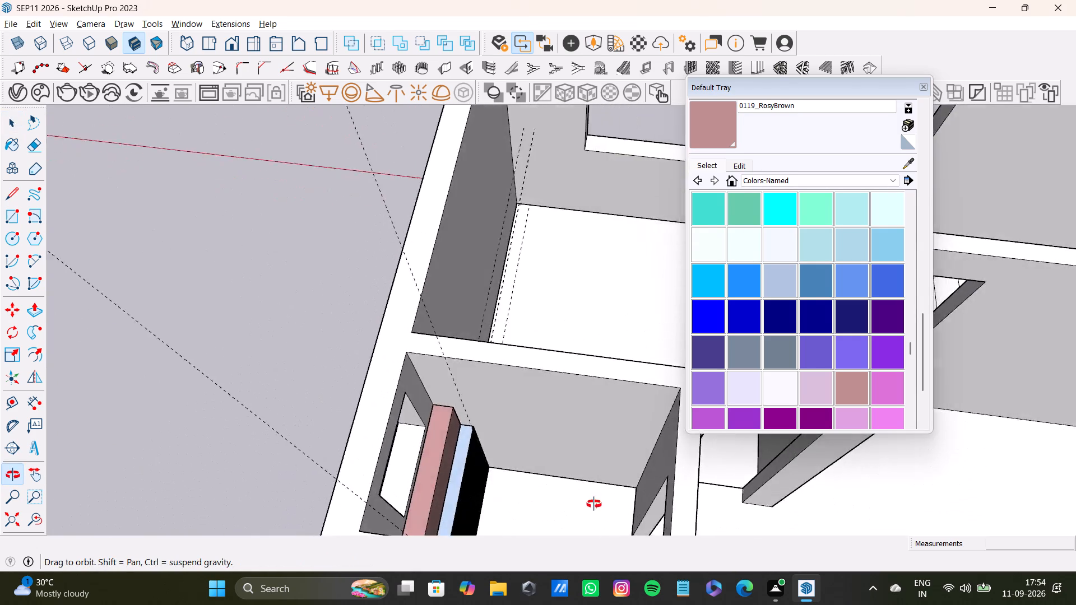
pyautogui.moveTo(594, 504); pyautogui.dragTo(624, 492, button='middle')
pyautogui.scroll(4, 520, 448)
pyautogui.press('space')
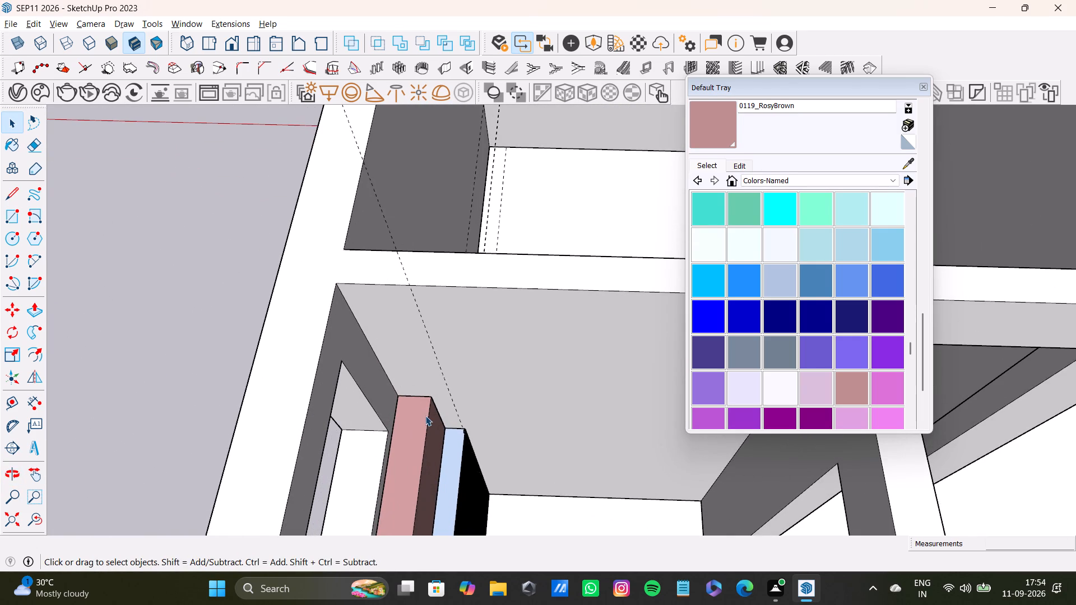
pyautogui.press('t')
pyautogui.click(374, 355)
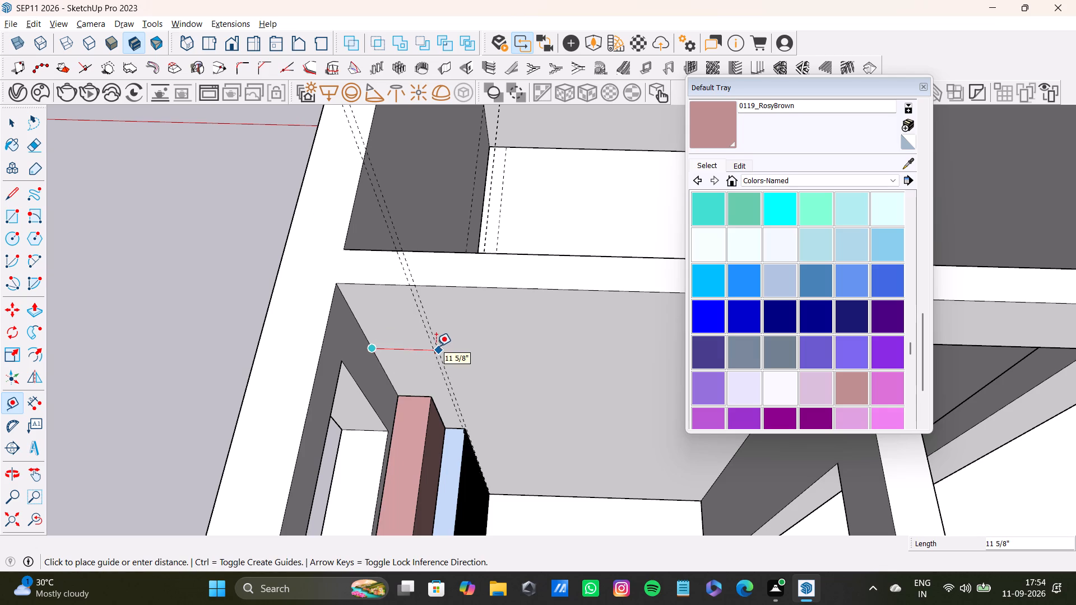
pyautogui.click(435, 346)
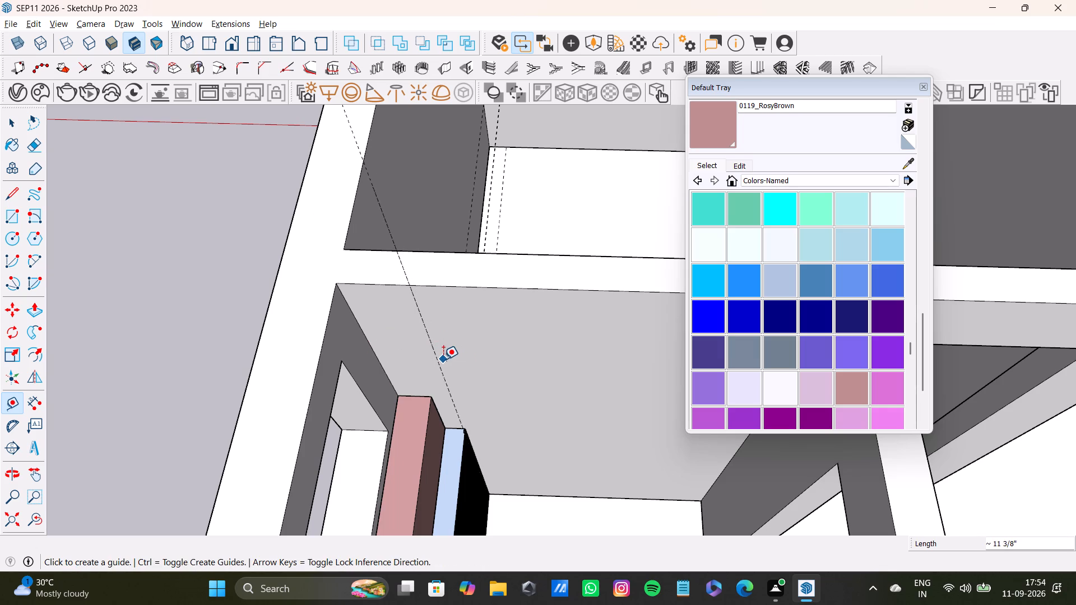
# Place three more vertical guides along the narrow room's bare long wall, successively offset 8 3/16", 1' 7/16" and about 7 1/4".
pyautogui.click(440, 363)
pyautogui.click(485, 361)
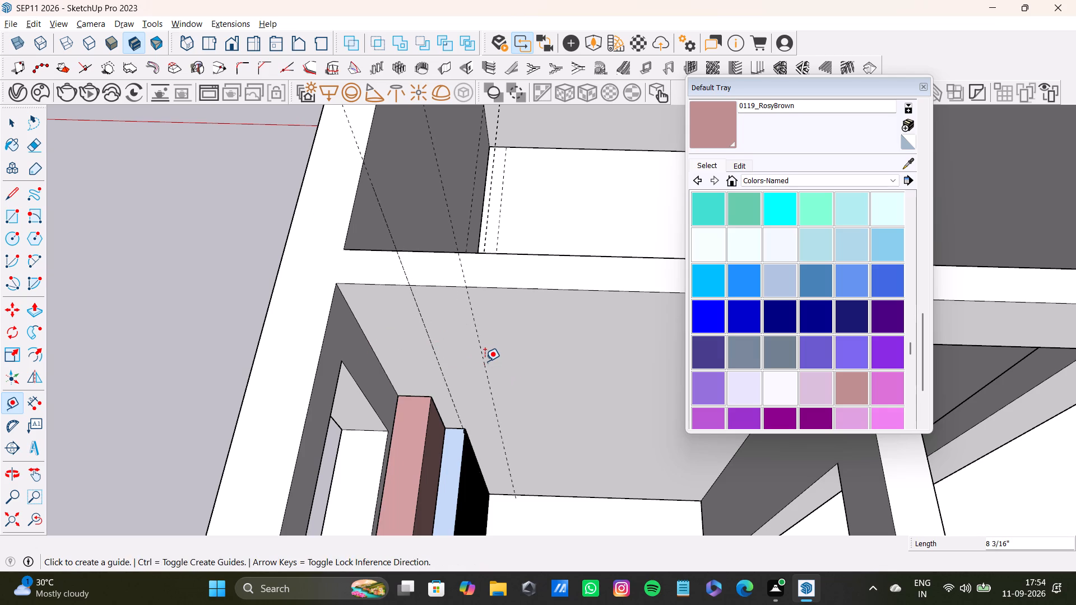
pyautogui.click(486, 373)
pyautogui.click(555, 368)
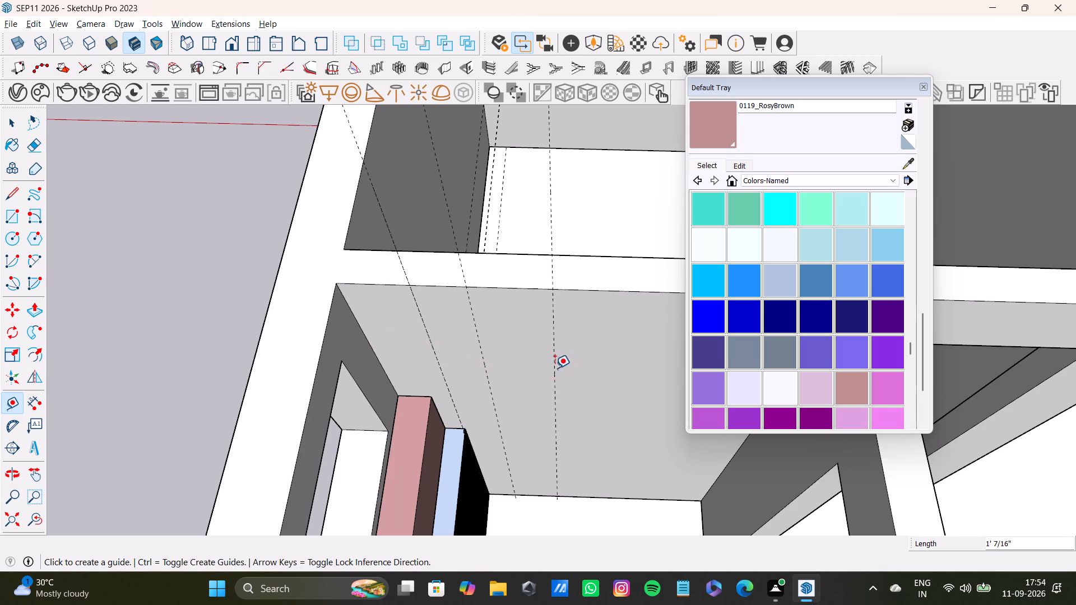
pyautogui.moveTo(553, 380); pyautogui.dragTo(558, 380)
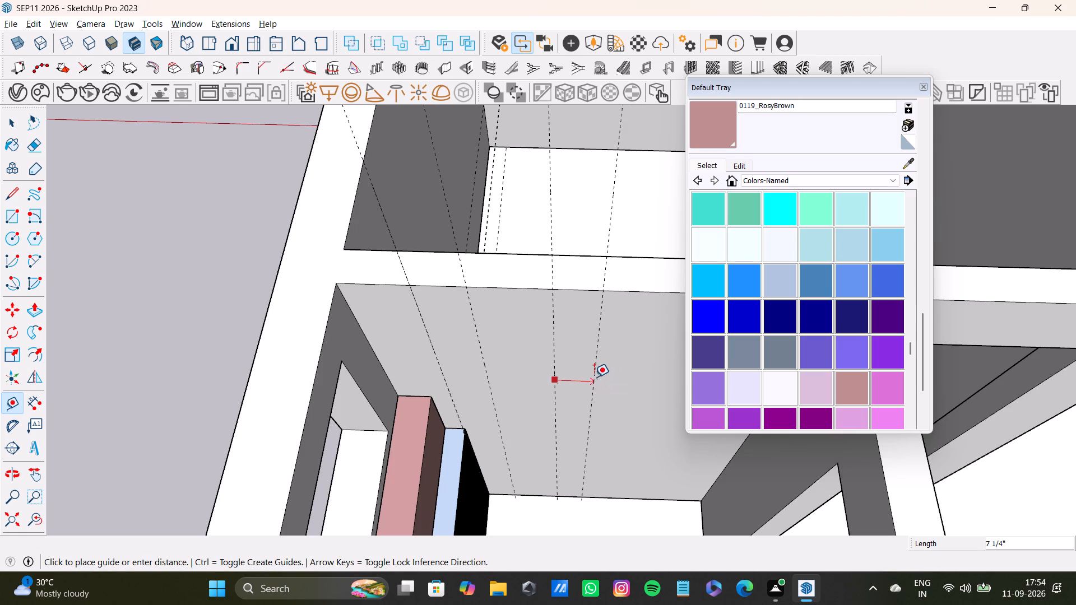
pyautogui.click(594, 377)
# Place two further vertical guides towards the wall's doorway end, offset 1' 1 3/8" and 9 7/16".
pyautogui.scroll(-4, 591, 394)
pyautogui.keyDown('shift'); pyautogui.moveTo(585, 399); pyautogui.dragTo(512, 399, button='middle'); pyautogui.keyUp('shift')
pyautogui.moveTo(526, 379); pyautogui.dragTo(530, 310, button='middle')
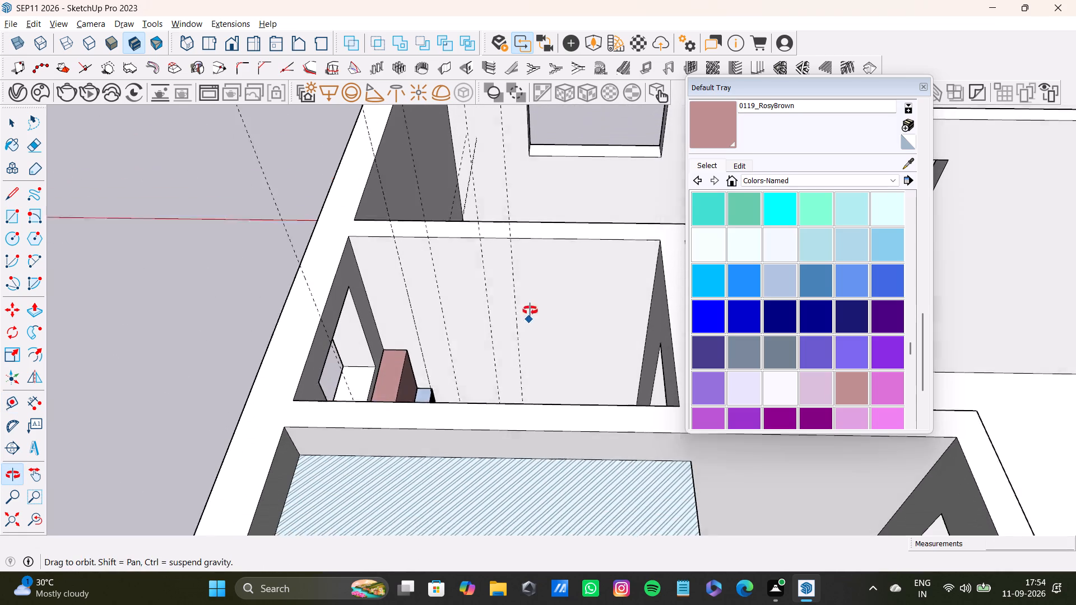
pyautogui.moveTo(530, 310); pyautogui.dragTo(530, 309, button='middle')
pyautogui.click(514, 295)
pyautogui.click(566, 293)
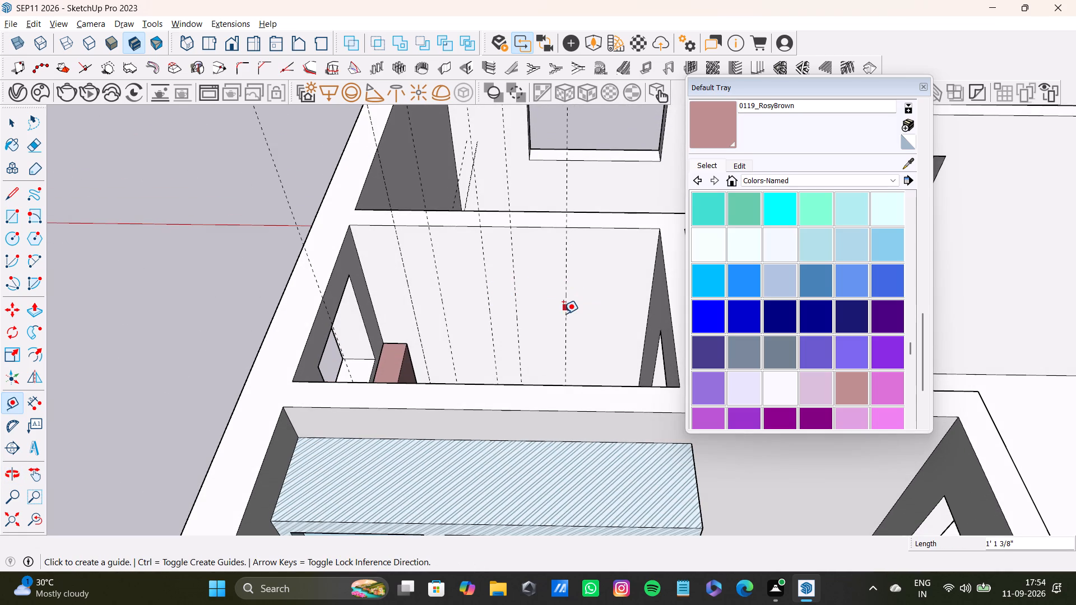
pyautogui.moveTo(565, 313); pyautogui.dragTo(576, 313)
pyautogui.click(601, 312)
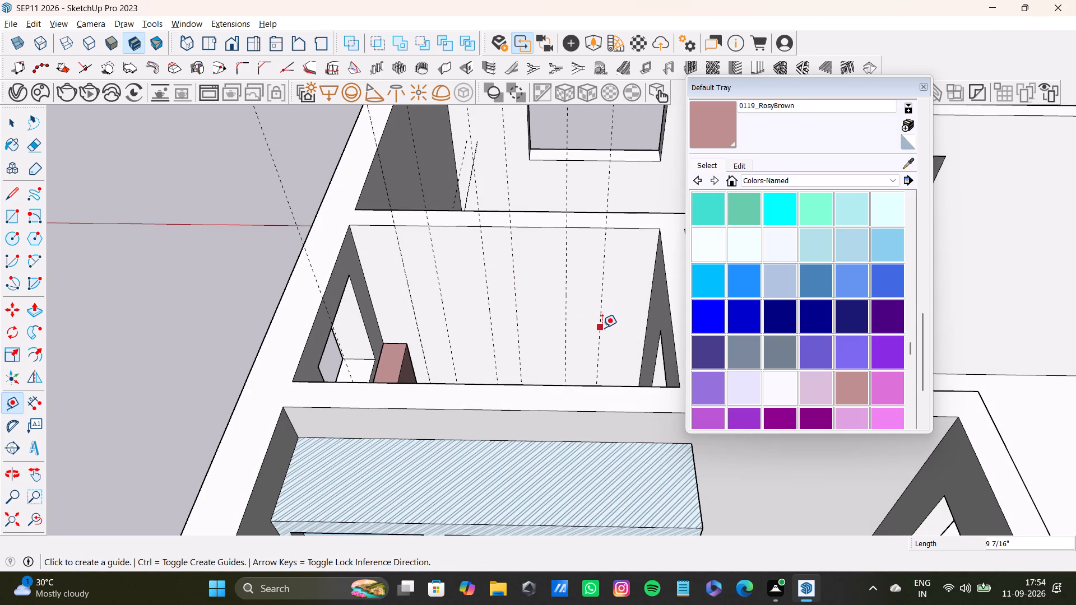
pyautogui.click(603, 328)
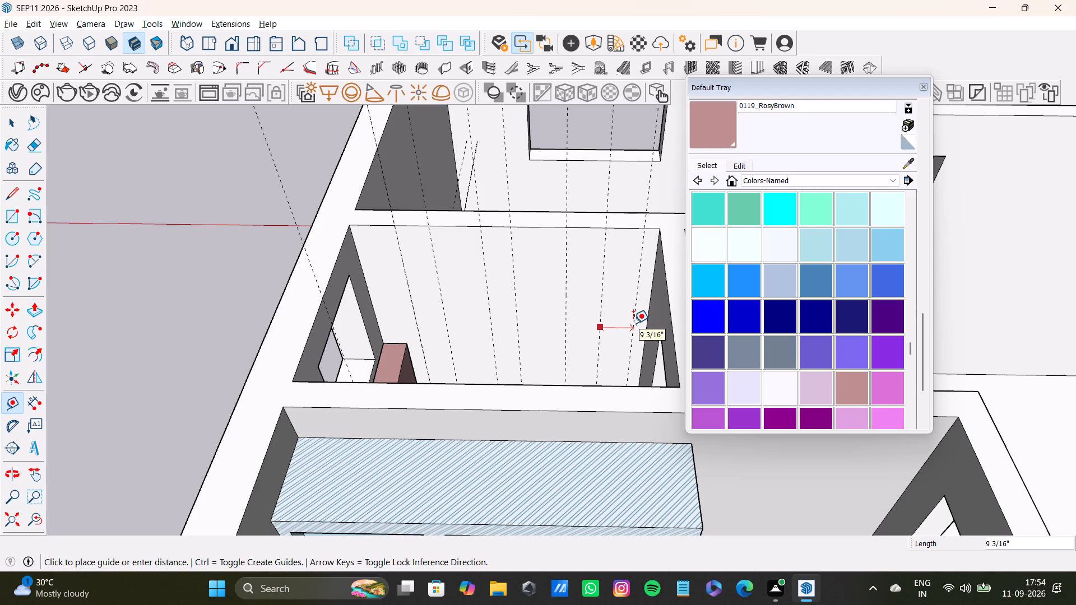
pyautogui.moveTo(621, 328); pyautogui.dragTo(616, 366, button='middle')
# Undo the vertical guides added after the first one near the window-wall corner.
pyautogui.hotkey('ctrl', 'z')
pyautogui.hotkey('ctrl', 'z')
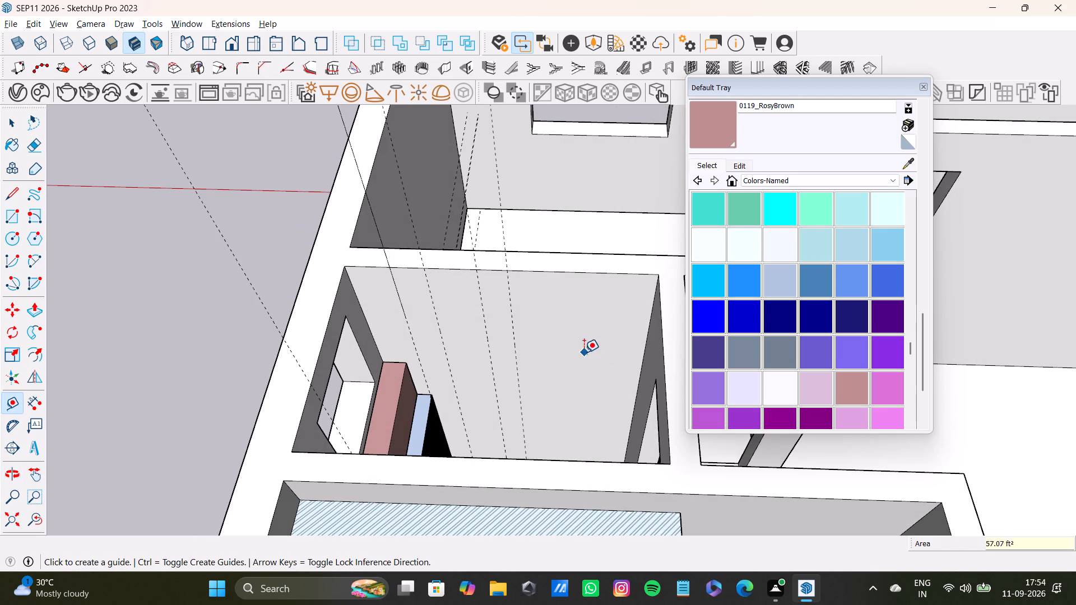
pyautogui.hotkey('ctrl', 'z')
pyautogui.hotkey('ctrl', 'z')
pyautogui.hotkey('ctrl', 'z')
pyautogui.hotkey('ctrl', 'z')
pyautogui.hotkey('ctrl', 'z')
# Delete the remaining vertical guide near the window-wall corner of the bare long wall.
pyautogui.press('space')
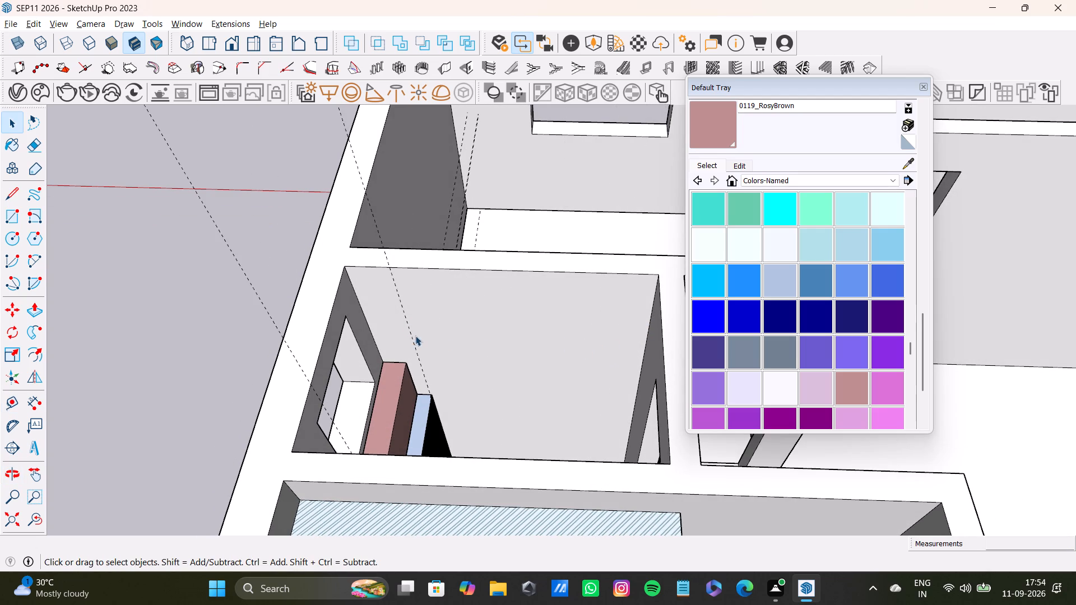
pyautogui.click(415, 343)
pyautogui.press('Delete')
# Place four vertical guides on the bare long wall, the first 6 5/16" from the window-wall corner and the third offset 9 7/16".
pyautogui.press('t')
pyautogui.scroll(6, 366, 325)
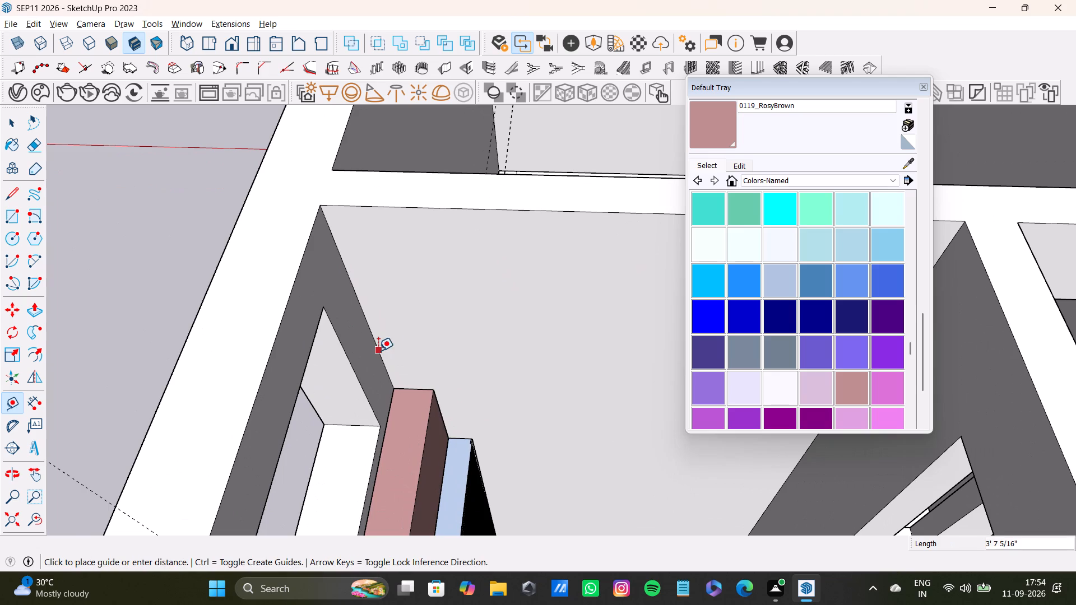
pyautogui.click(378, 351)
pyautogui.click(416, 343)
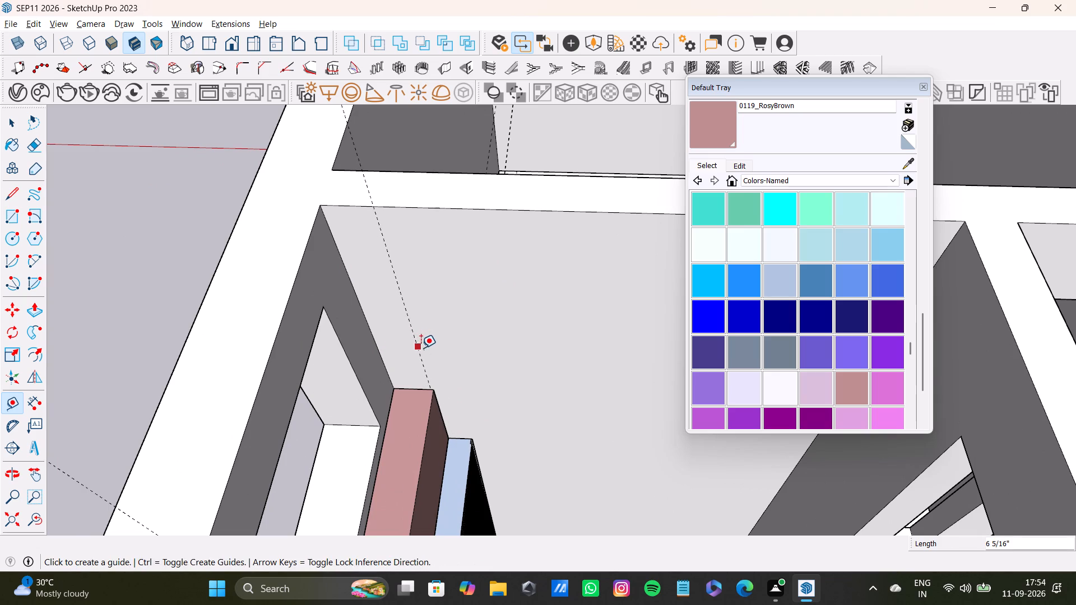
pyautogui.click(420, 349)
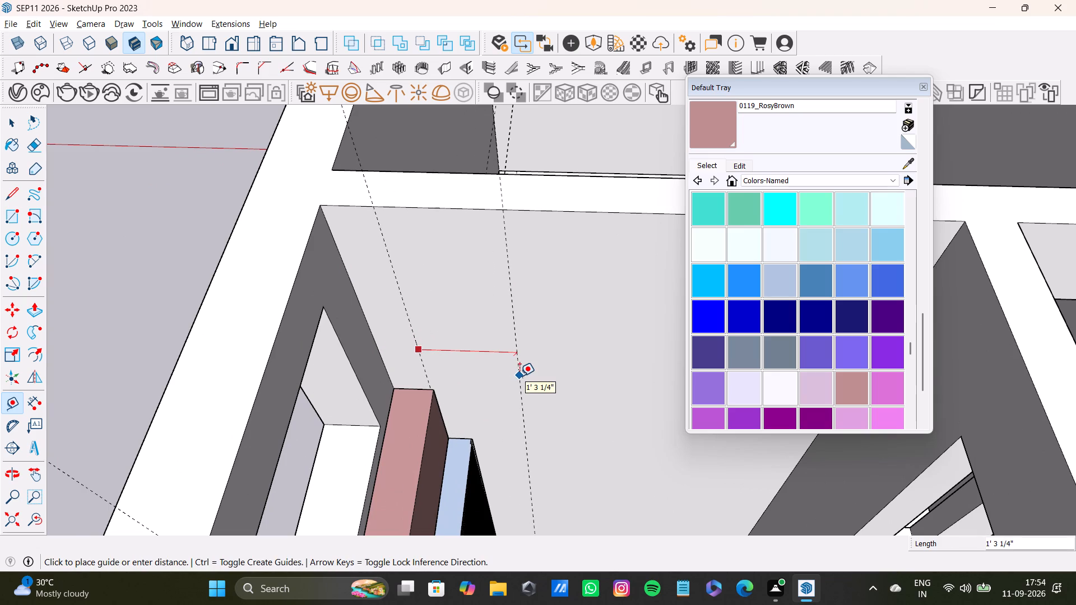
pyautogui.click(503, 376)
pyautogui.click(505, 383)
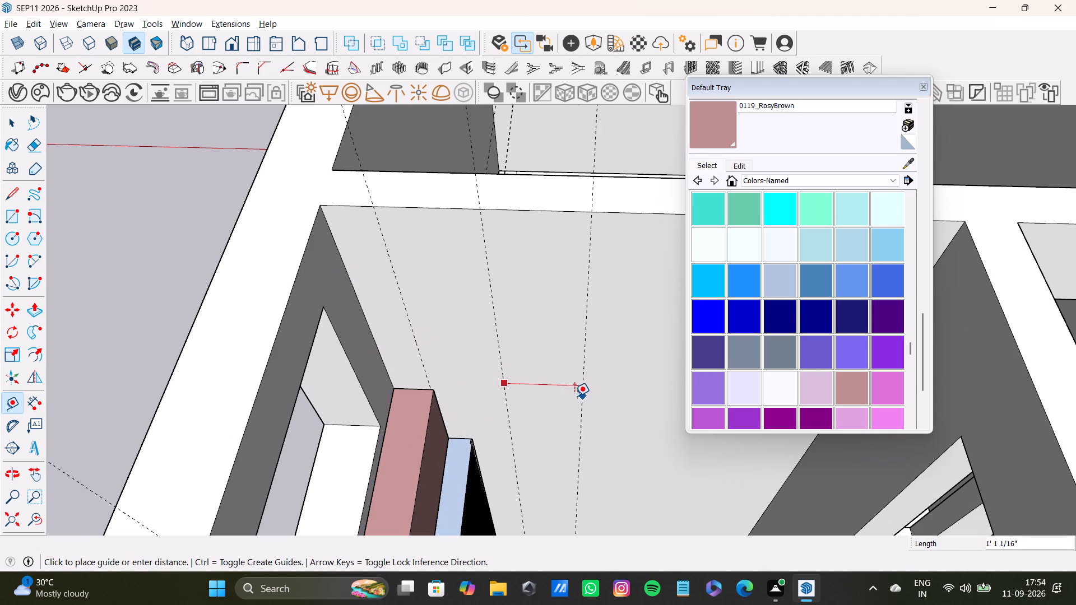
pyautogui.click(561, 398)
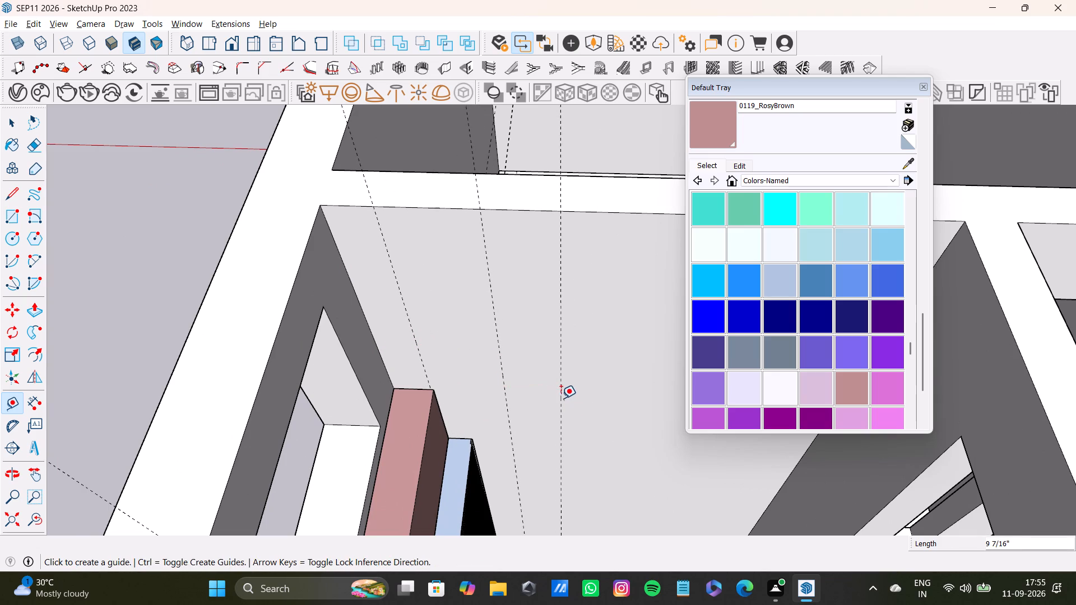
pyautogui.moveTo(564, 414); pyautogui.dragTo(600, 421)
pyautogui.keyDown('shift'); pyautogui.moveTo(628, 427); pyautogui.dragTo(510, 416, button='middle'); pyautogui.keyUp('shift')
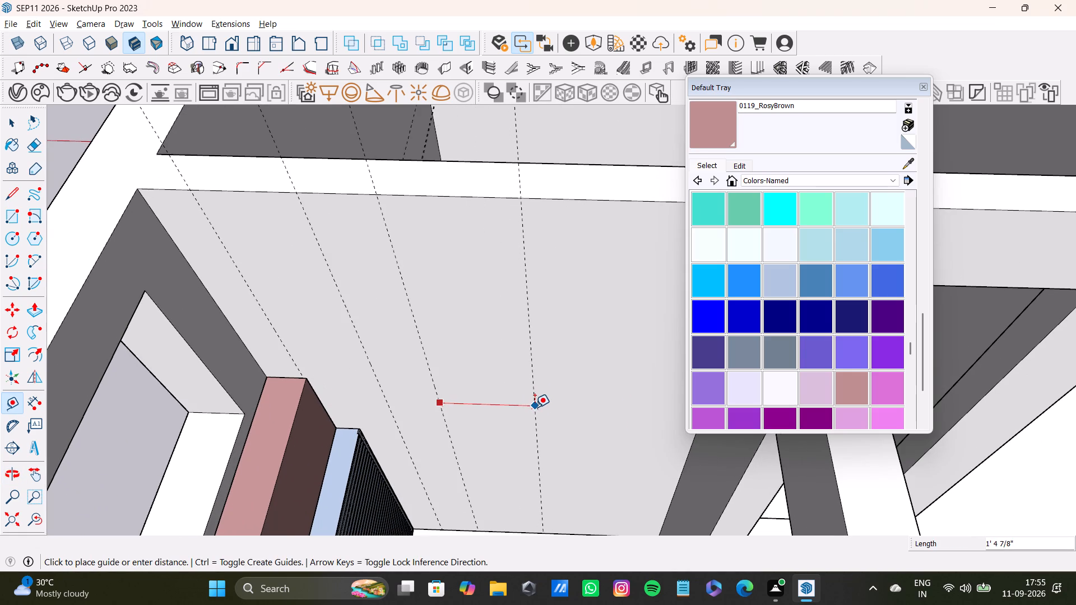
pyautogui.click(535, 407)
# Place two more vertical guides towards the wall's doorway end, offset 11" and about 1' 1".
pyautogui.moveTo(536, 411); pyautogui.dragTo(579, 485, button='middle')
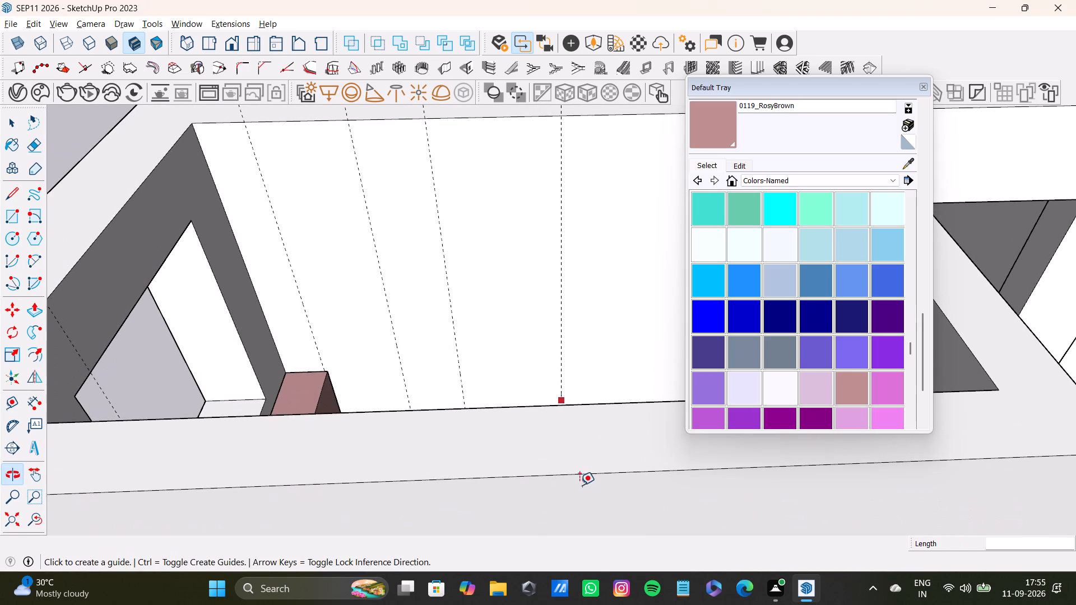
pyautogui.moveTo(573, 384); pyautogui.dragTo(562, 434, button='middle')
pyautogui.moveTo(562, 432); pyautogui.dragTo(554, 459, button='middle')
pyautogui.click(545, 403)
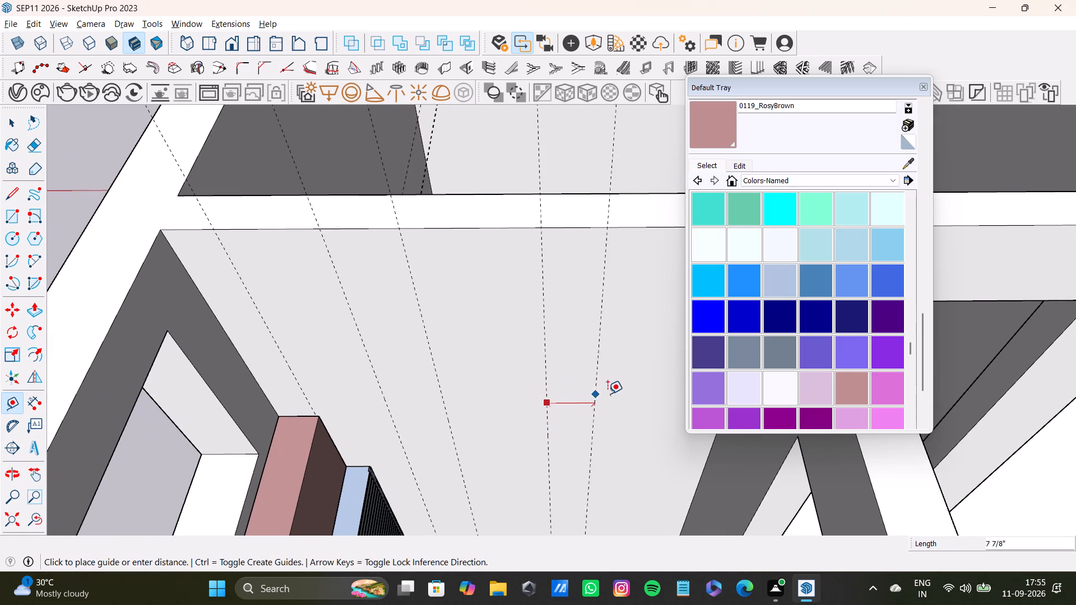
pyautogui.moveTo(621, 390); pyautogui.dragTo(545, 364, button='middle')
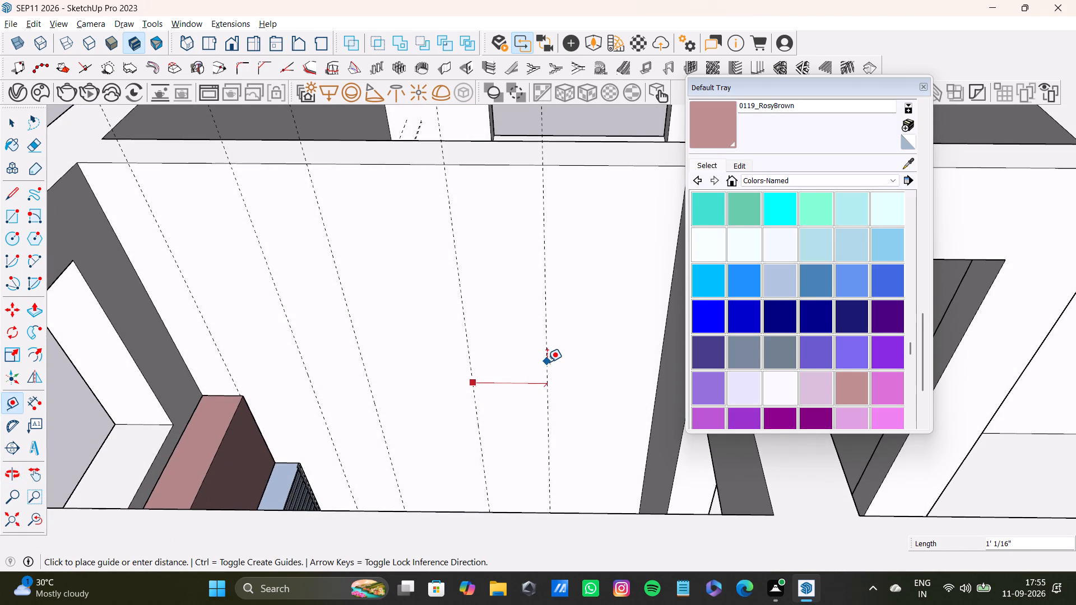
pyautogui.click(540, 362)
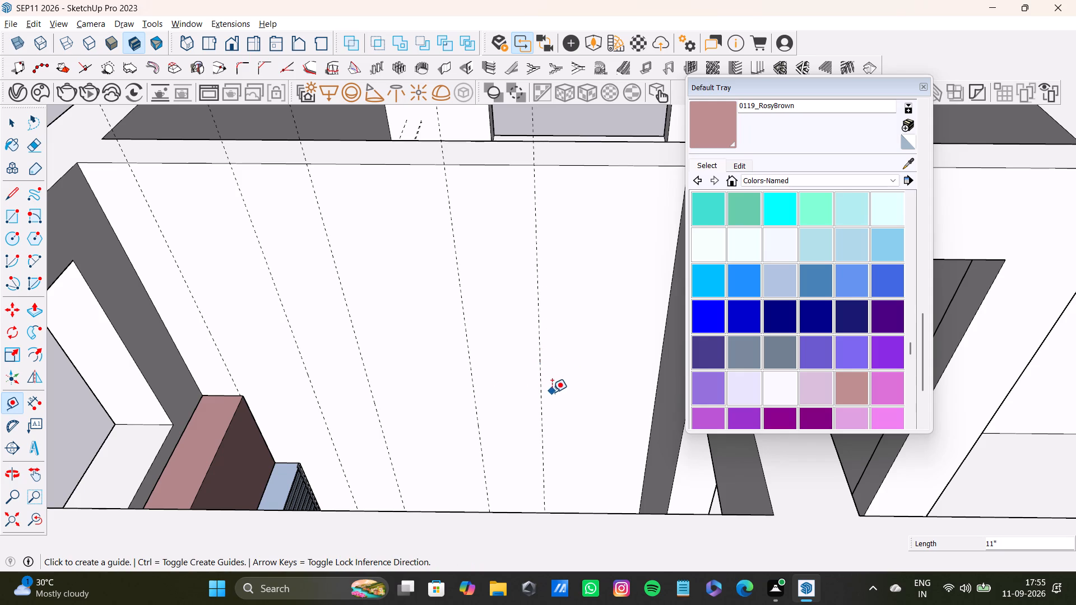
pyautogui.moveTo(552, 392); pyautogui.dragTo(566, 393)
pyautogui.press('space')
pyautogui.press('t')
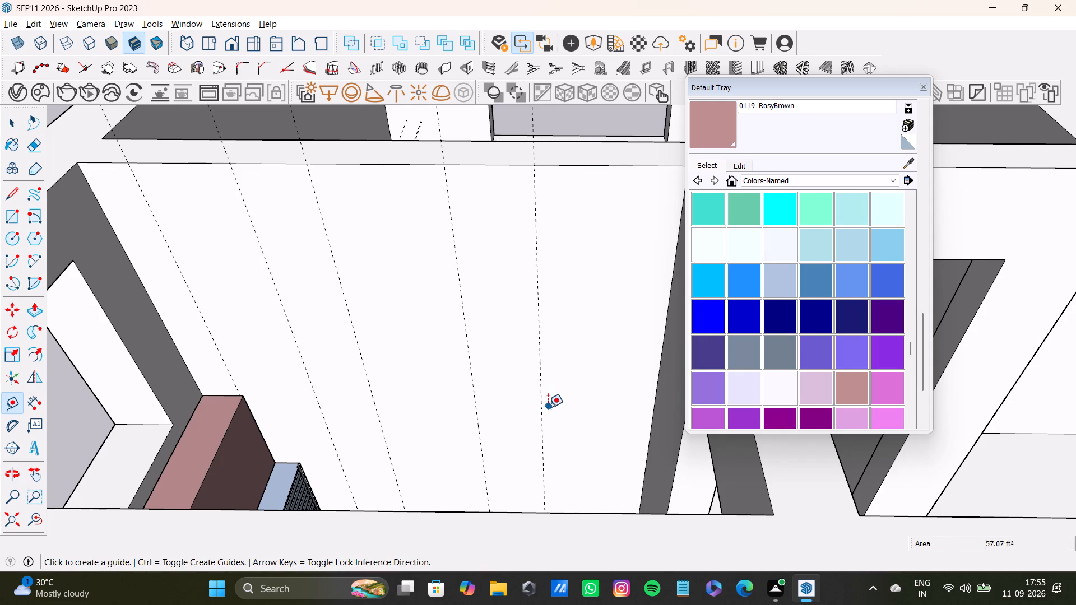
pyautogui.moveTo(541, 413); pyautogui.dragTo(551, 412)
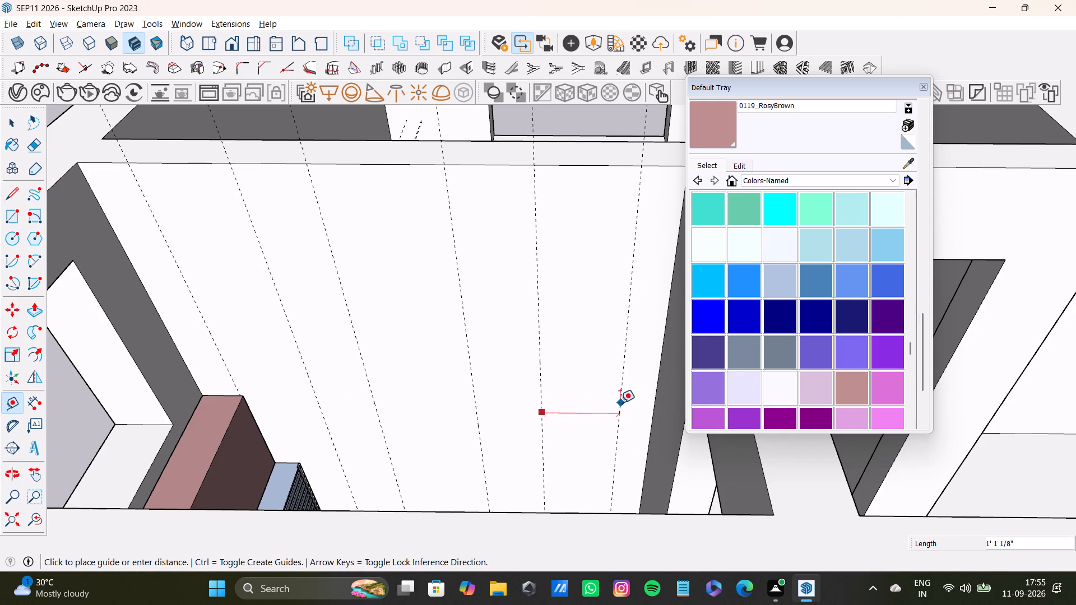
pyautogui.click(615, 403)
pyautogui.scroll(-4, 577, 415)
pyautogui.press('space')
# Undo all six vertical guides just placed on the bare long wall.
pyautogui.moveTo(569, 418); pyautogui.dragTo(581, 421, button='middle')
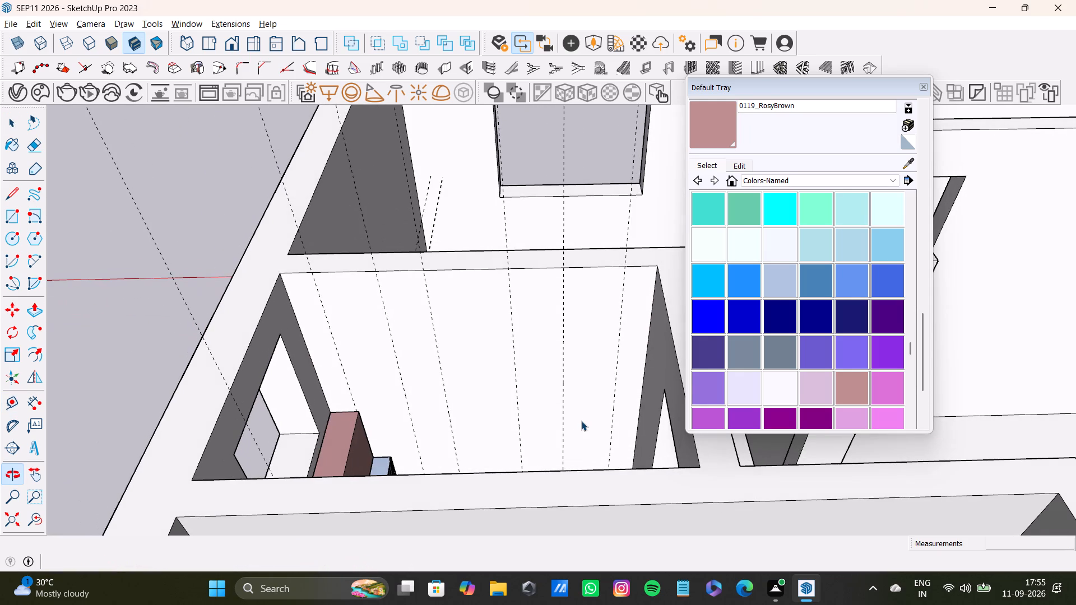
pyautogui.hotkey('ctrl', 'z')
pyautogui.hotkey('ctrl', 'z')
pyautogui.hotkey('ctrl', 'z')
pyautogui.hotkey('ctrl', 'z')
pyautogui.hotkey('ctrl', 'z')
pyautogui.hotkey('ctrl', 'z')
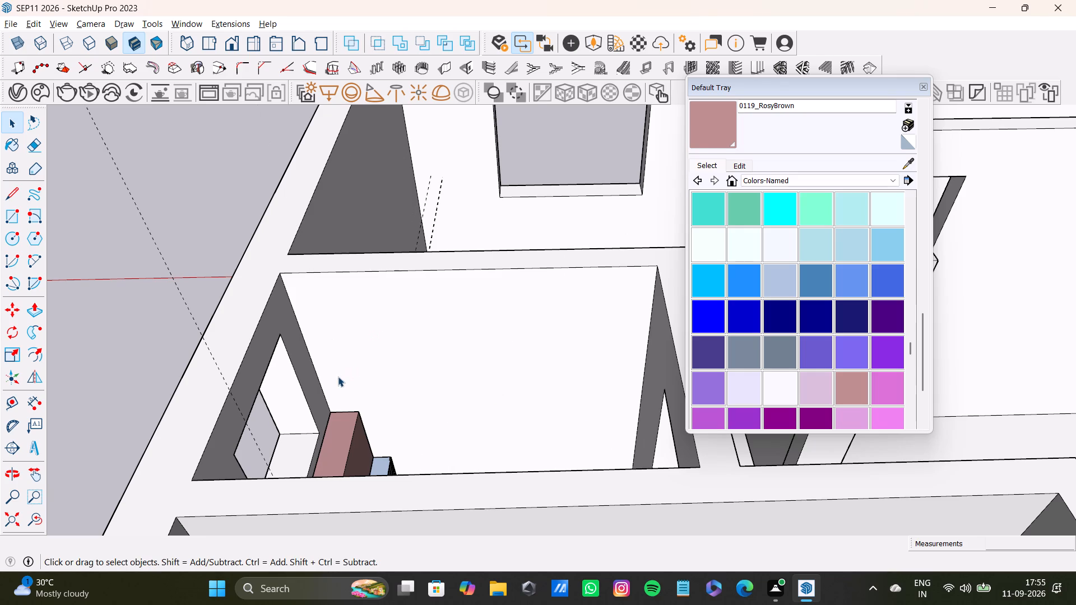
# Place a vertical guide on the bare long wall, offset from the window-wall corner edge and just beyond the RosyBrown box.
pyautogui.press('t')
pyautogui.click(323, 393)
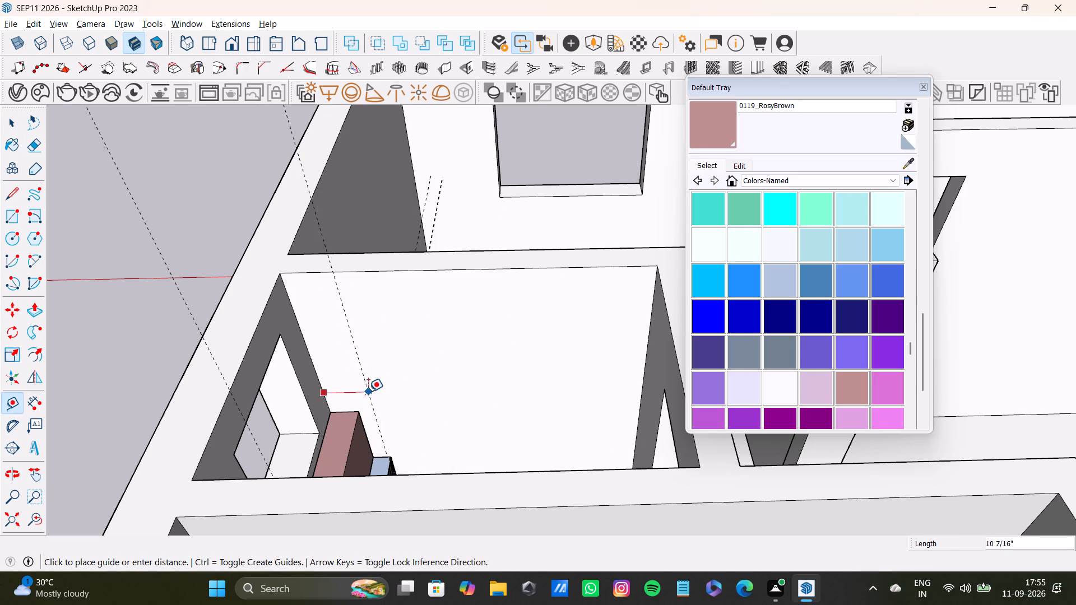
pyautogui.click(359, 393)
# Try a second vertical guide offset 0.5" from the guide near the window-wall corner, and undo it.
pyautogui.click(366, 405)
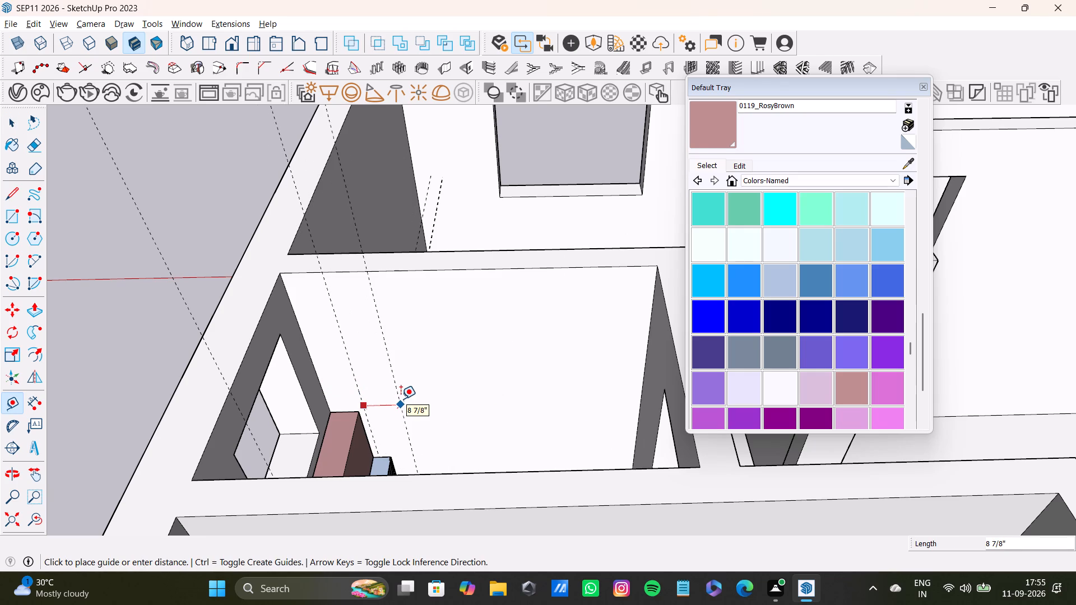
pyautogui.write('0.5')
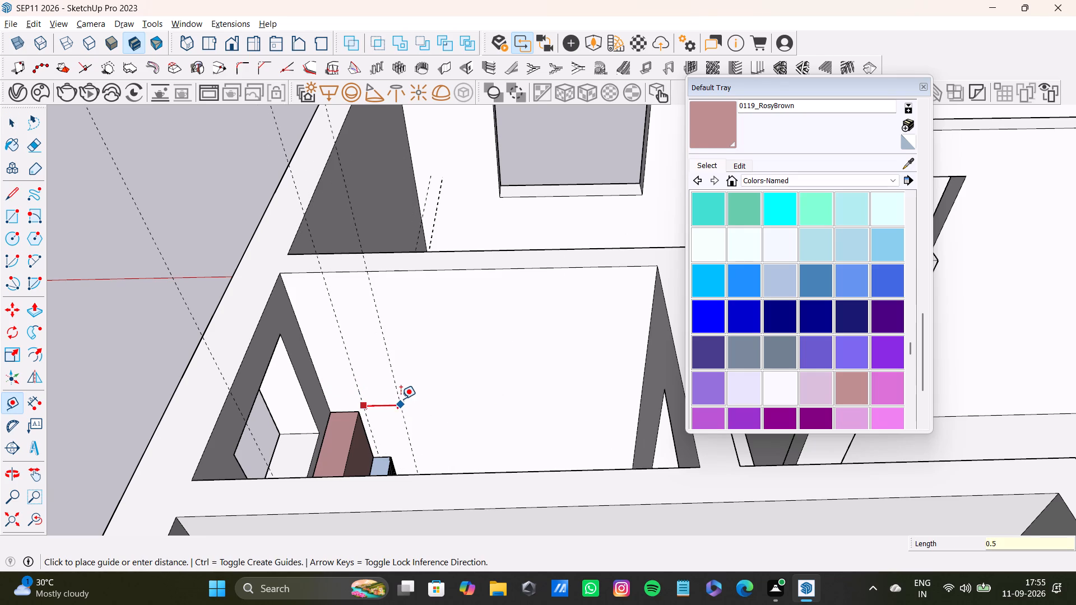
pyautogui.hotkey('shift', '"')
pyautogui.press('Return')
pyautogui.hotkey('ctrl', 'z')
# Place two more vertical guides along the bare long wall, offset about 1' 3" and a further 8 1/4".
pyautogui.scroll(5, 363, 396)
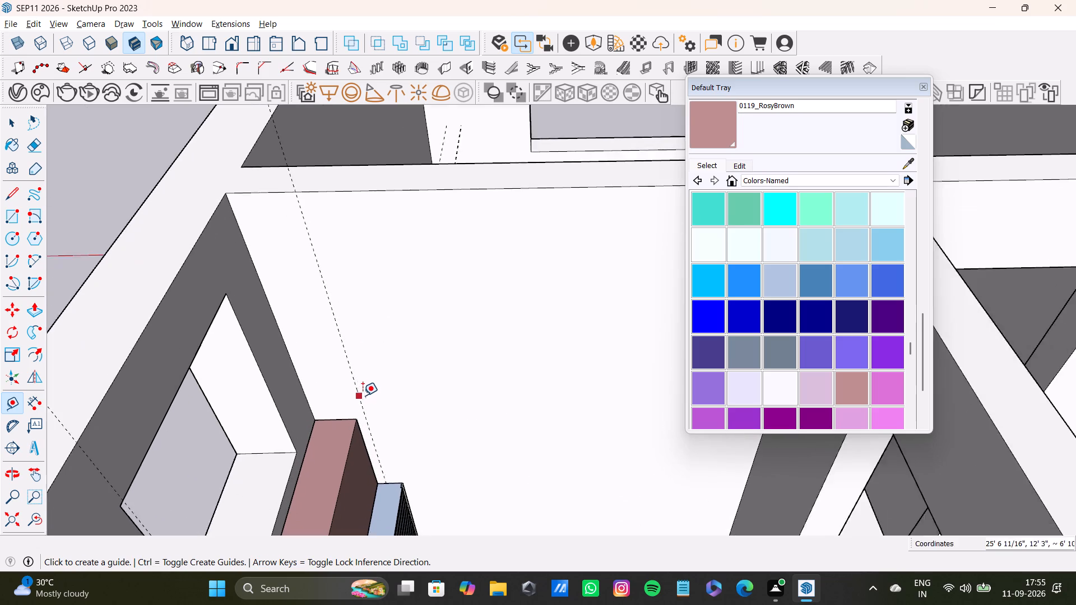
pyautogui.scroll(2, 363, 395)
pyautogui.click(359, 398)
pyautogui.scroll(-6, 425, 398)
pyautogui.moveTo(429, 402); pyautogui.dragTo(423, 443, button='middle')
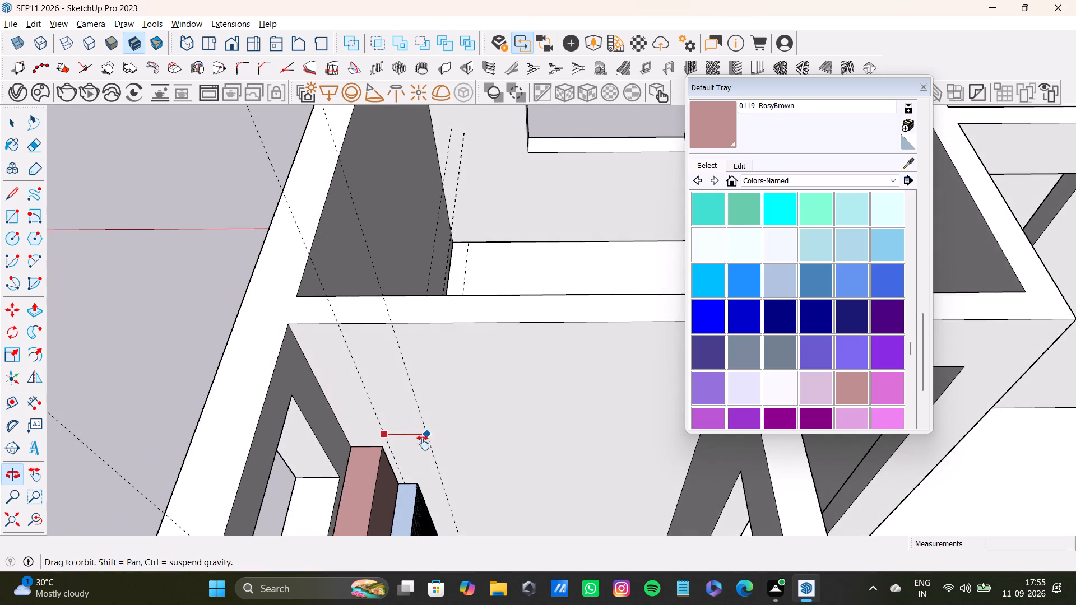
pyautogui.moveTo(423, 443); pyautogui.dragTo(423, 406, button='middle')
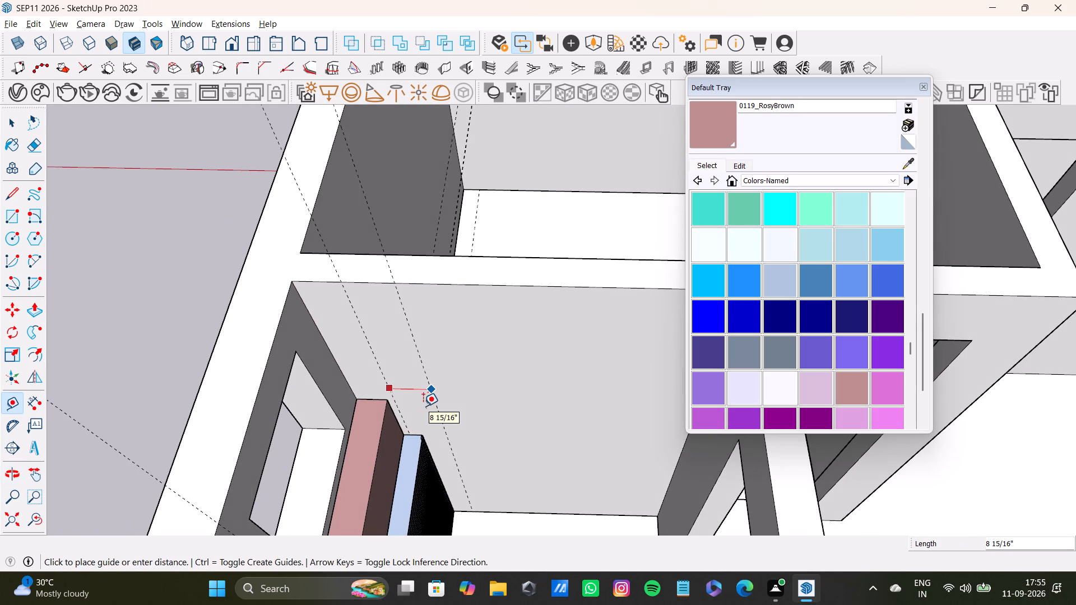
pyautogui.moveTo(430, 406); pyautogui.dragTo(441, 374, button='middle')
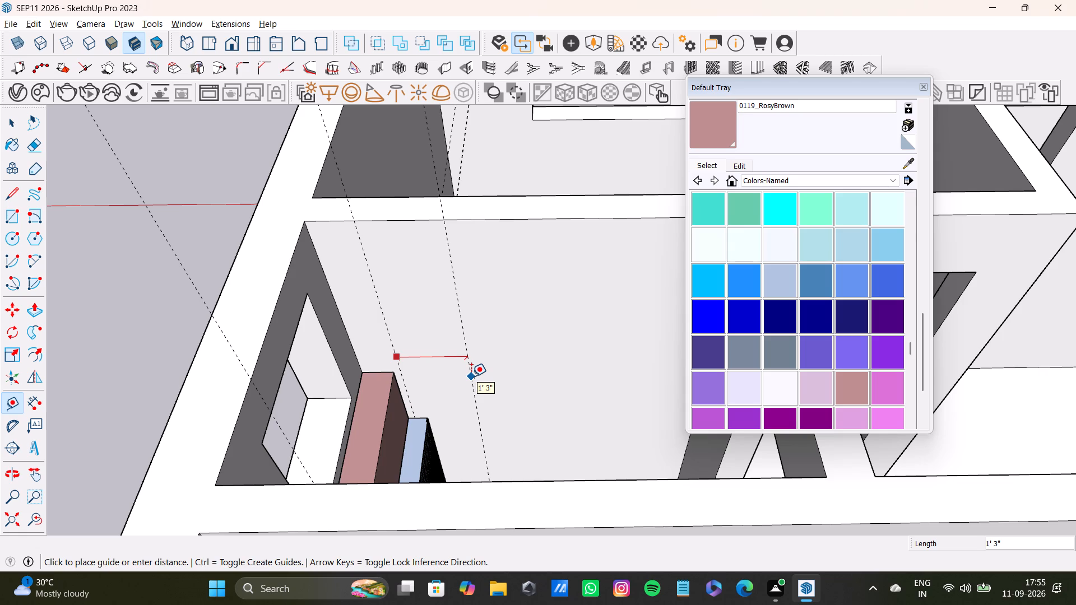
pyautogui.click(471, 376)
pyautogui.click(474, 383)
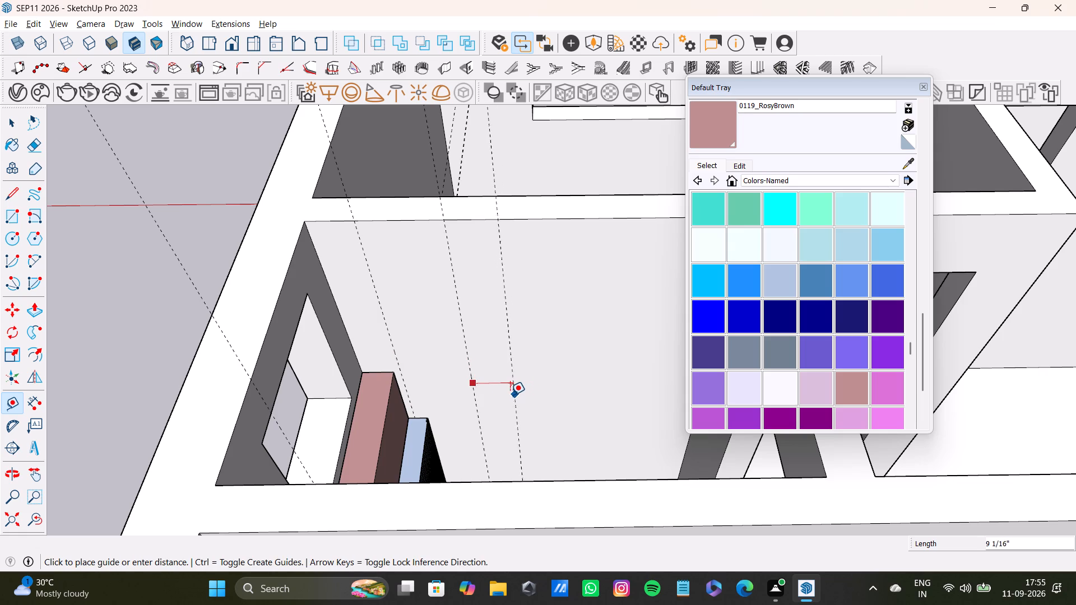
pyautogui.click(511, 397)
# Place three more vertical guides along the bare long wall, offset successively by about 1' 4 11/16", 7 11/16" and 1' 4".
pyautogui.click(514, 409)
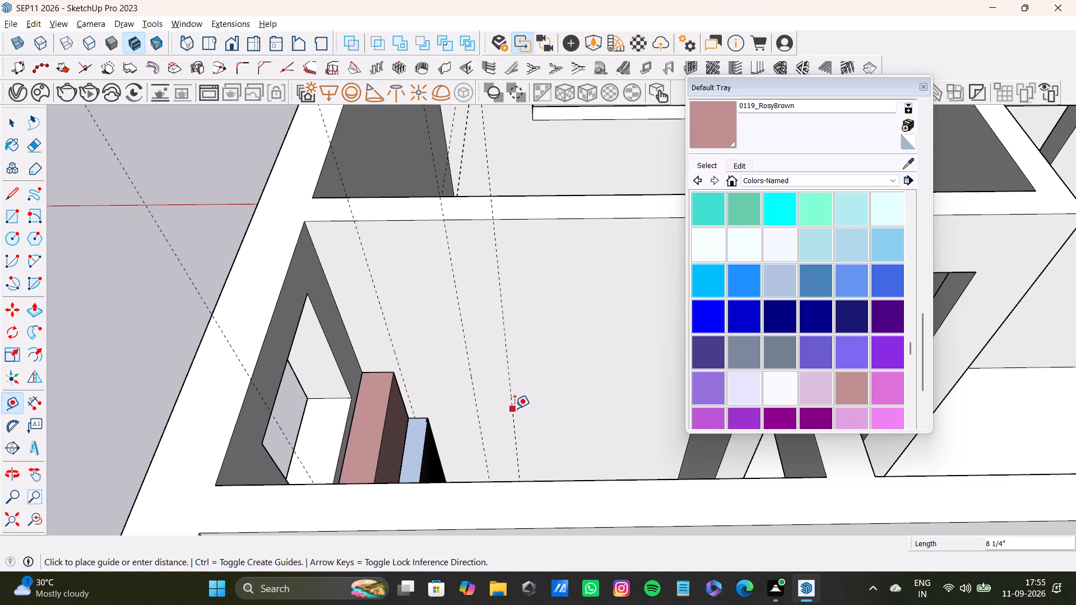
pyautogui.click(584, 406)
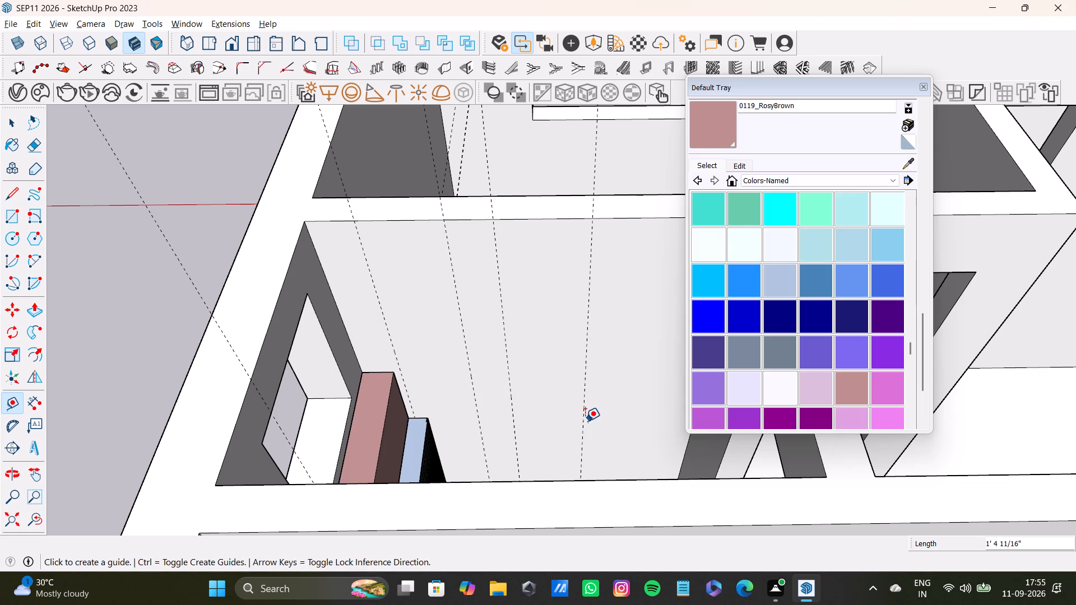
pyautogui.click(584, 421)
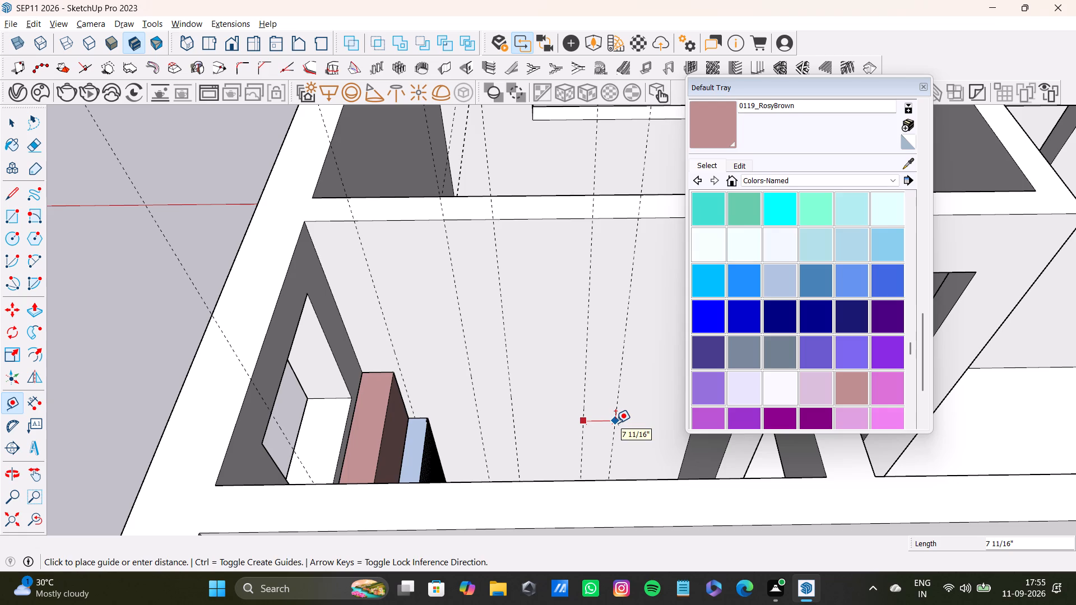
pyautogui.click(615, 423)
pyautogui.keyDown('shift'); pyautogui.moveTo(612, 421); pyautogui.dragTo(486, 400, button='middle'); pyautogui.keyUp('shift')
pyautogui.click(483, 367)
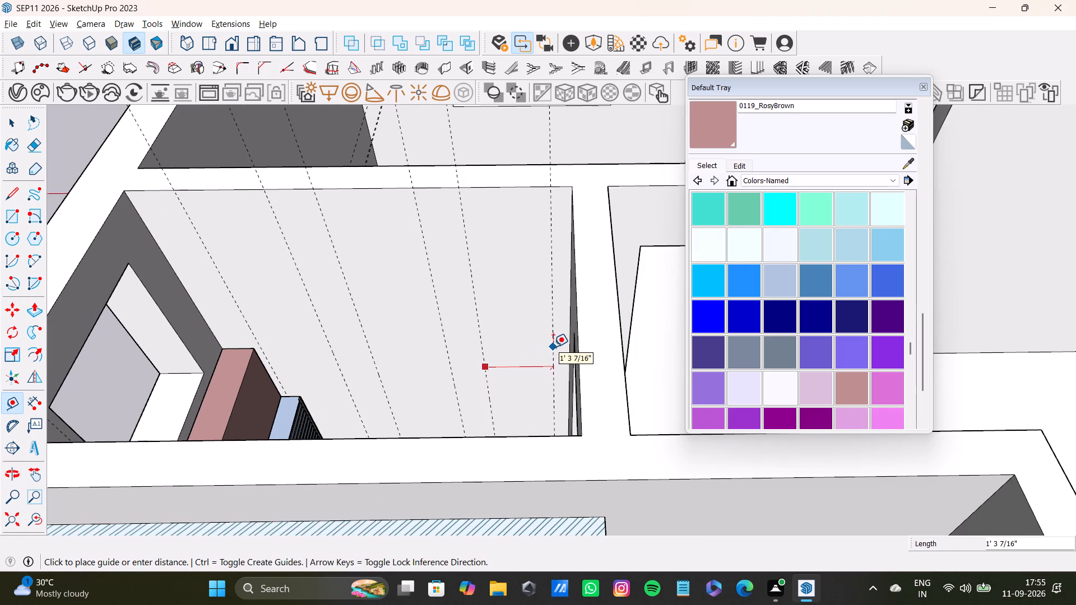
pyautogui.click(558, 349)
pyautogui.press('space')
# Draw a rectangle about 5' 2" by 8 5/16" from the window-wall top corner to the first guide, down to the blue panel's top.
pyautogui.scroll(-4, 531, 359)
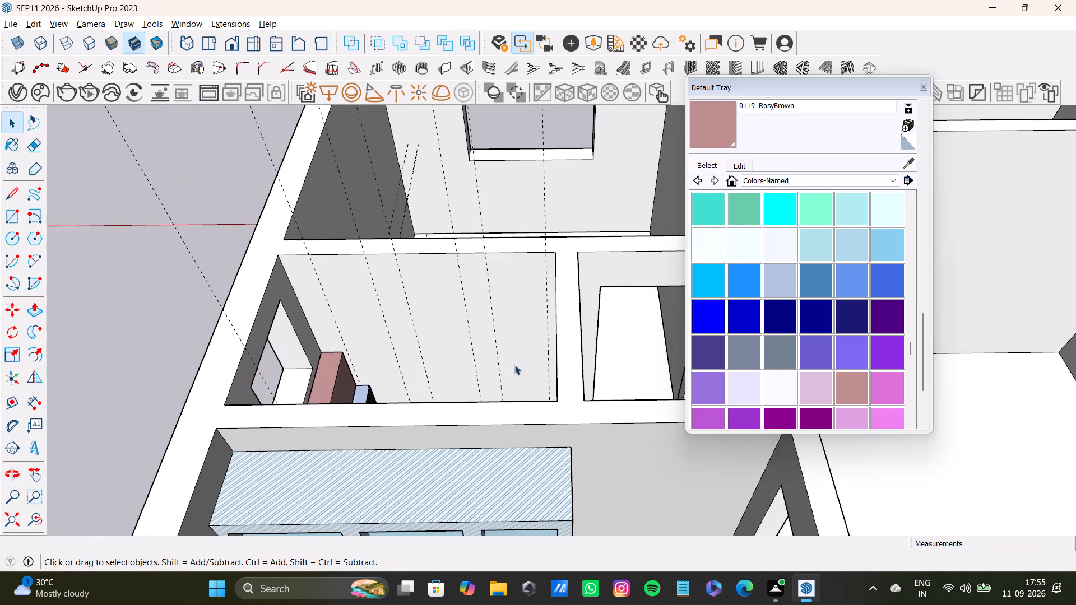
pyautogui.moveTo(514, 365); pyautogui.dragTo(644, 370, button='middle')
pyautogui.press('r')
pyautogui.scroll(4, 463, 296)
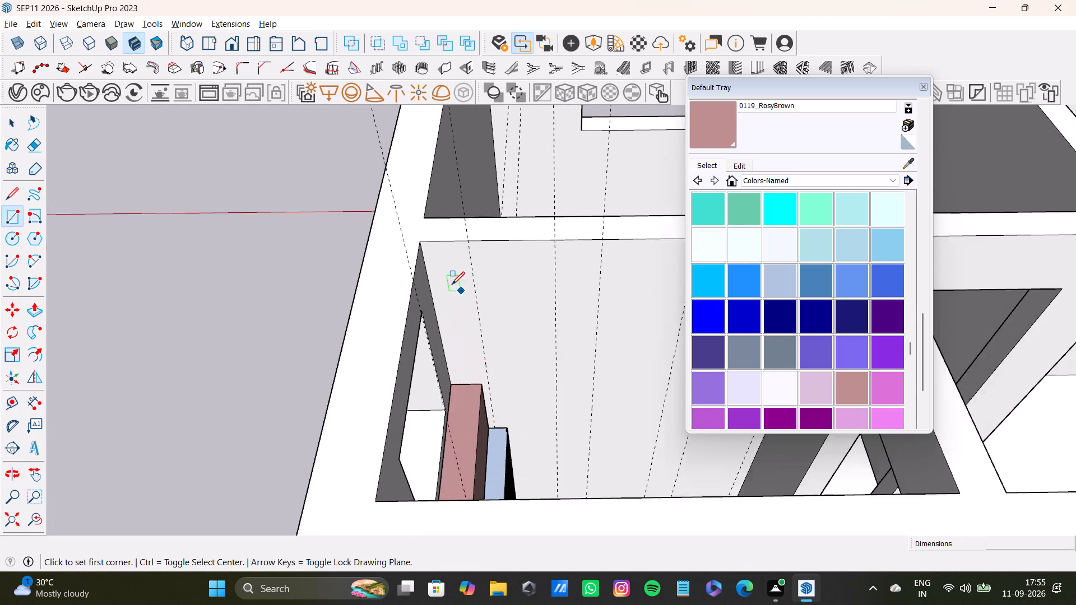
pyautogui.scroll(7, 452, 285)
pyautogui.click(416, 224)
pyautogui.scroll(-2, 512, 365)
pyautogui.keyDown('shift'); pyautogui.moveTo(534, 406); pyautogui.dragTo(493, 319, button='middle'); pyautogui.keyUp('shift')
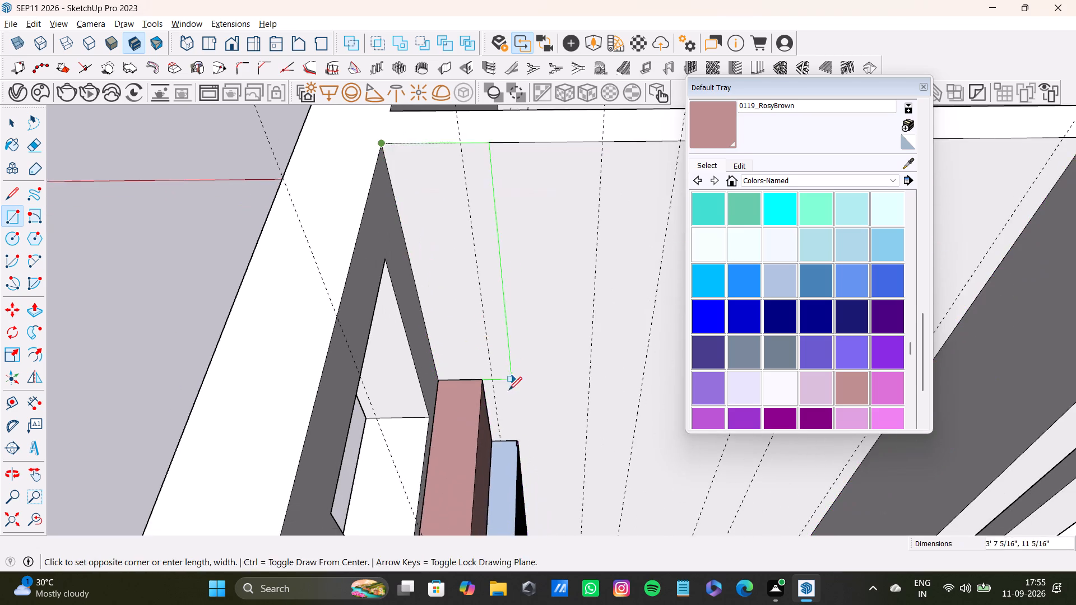
pyautogui.moveTo(507, 394); pyautogui.dragTo(440, 435, button='middle')
pyautogui.scroll(12, 458, 432)
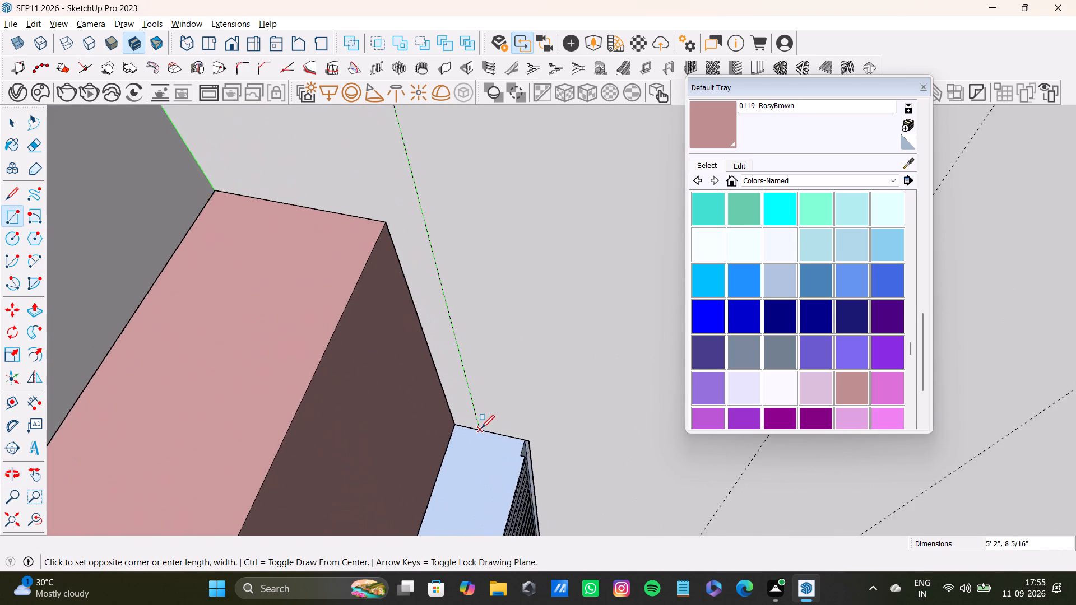
pyautogui.scroll(1, 481, 428)
pyautogui.click(481, 428)
# Draw a full-height rectangle about 1' 3" wide on the long wall between the first and second guides.
pyautogui.scroll(-18, 481, 428)
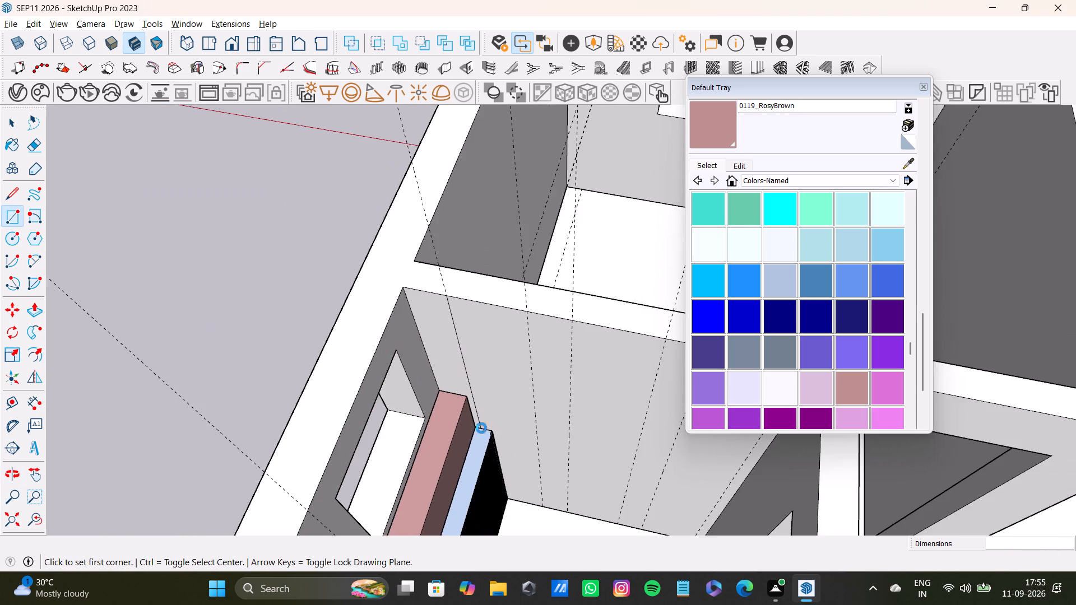
pyautogui.keyDown('shift'); pyautogui.moveTo(481, 428); pyautogui.dragTo(474, 450, button='middle'); pyautogui.keyUp('shift')
pyautogui.moveTo(477, 446); pyautogui.dragTo(517, 432, button='middle')
pyautogui.scroll(9, 495, 366)
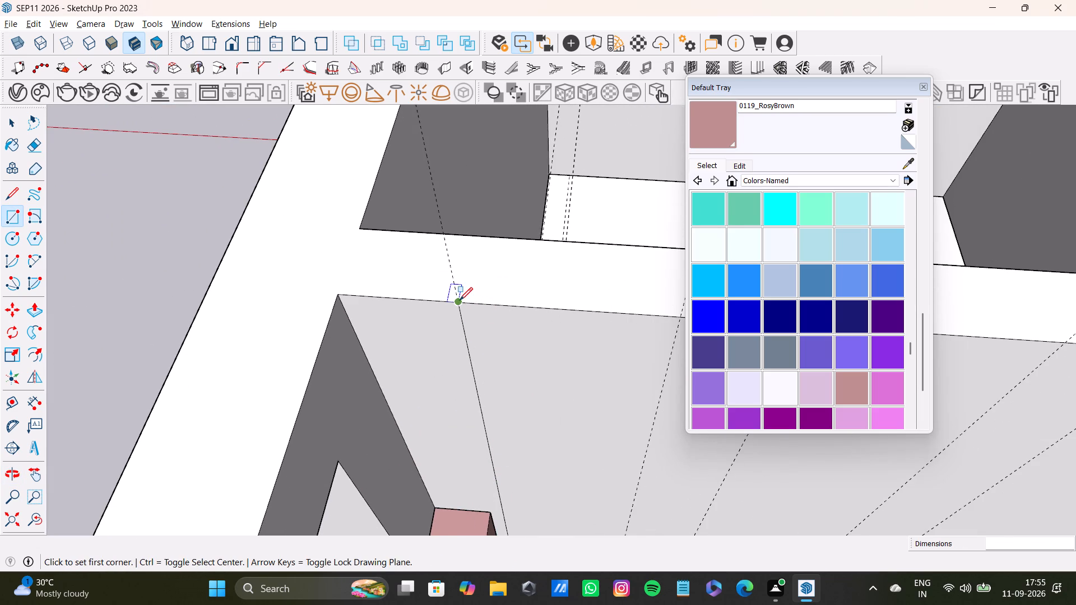
pyautogui.click(460, 300)
pyautogui.scroll(-2, 603, 449)
pyautogui.moveTo(597, 466); pyautogui.dragTo(554, 262, button='middle')
pyautogui.scroll(-3, 564, 323)
pyautogui.moveTo(562, 374); pyautogui.dragTo(517, 356, button='middle')
pyautogui.scroll(3, 517, 393)
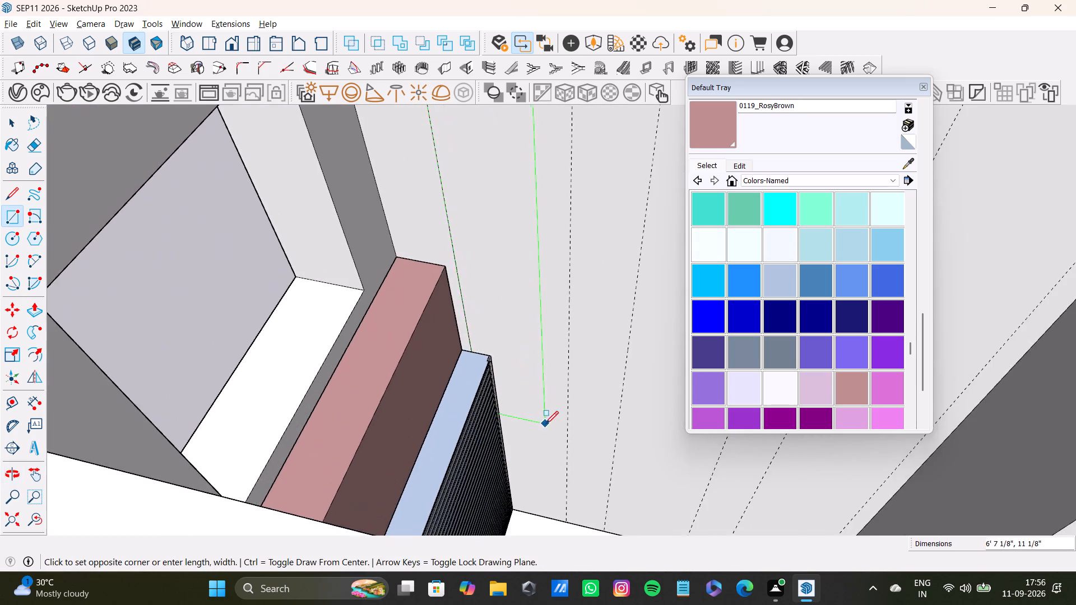
pyautogui.moveTo(545, 424); pyautogui.dragTo(531, 450, button='middle')
pyautogui.scroll(2, 562, 480)
pyautogui.moveTo(560, 494); pyautogui.dragTo(553, 416, button='middle')
pyautogui.scroll(5, 549, 420)
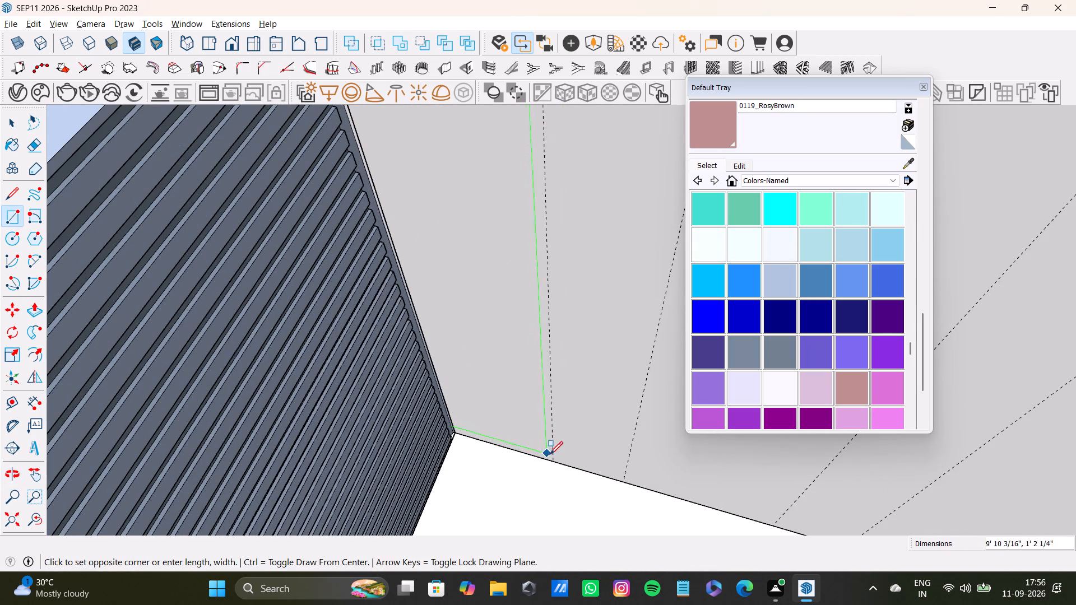
pyautogui.click(554, 461)
# Draw a full-height rectangle about 8 1/4" wide on the long wall between the second and third guides.
pyautogui.scroll(-5, 522, 453)
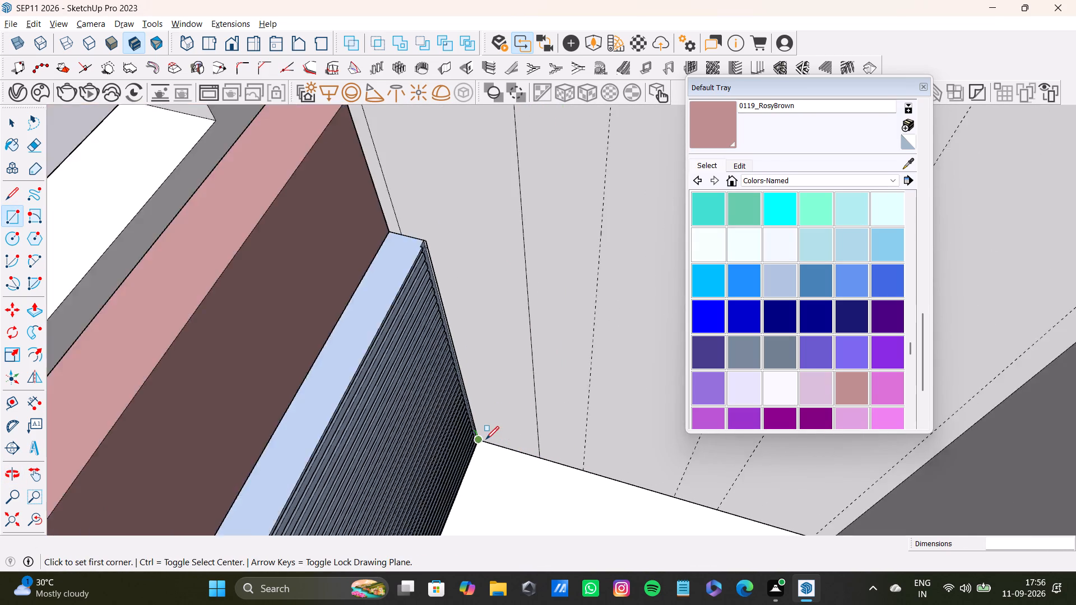
pyautogui.scroll(-4, 486, 439)
pyautogui.keyDown('shift'); pyautogui.moveTo(481, 416); pyautogui.dragTo(447, 478, button='middle'); pyautogui.keyUp('shift')
pyautogui.moveTo(447, 478); pyautogui.dragTo(542, 467, button='middle')
pyautogui.scroll(2, 555, 371)
pyautogui.keyDown('shift'); pyautogui.moveTo(542, 349); pyautogui.dragTo(480, 446, button='middle'); pyautogui.keyUp('shift')
pyautogui.scroll(2, 470, 361)
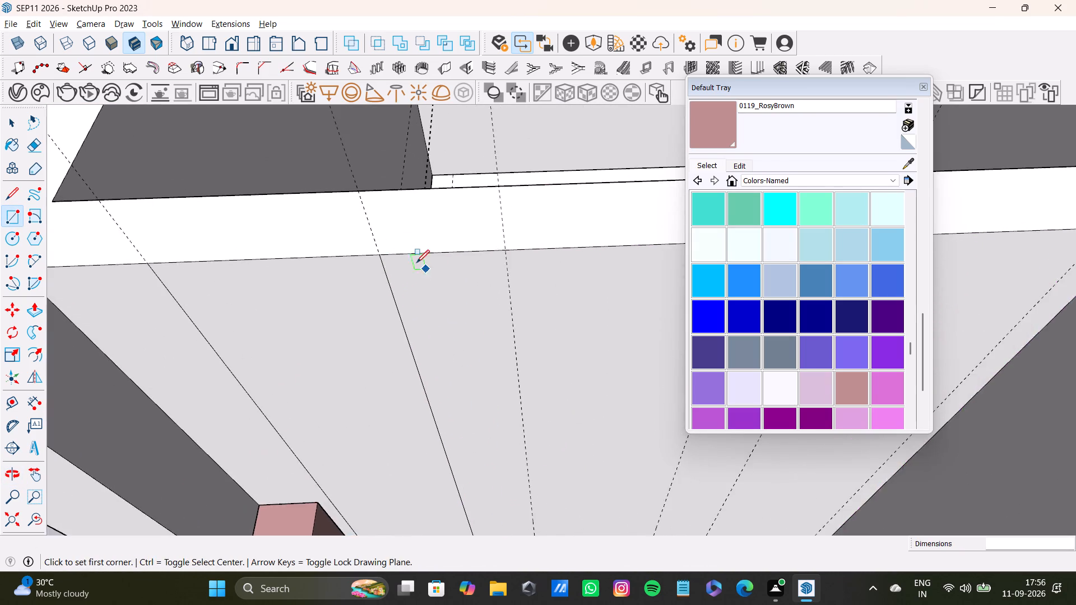
pyautogui.scroll(2, 416, 263)
pyautogui.click(374, 255)
pyautogui.scroll(-2, 479, 388)
pyautogui.moveTo(508, 426); pyautogui.dragTo(508, 260, button='middle')
pyautogui.scroll(-2, 532, 339)
pyautogui.moveTo(525, 404); pyautogui.dragTo(533, 373, button='middle')
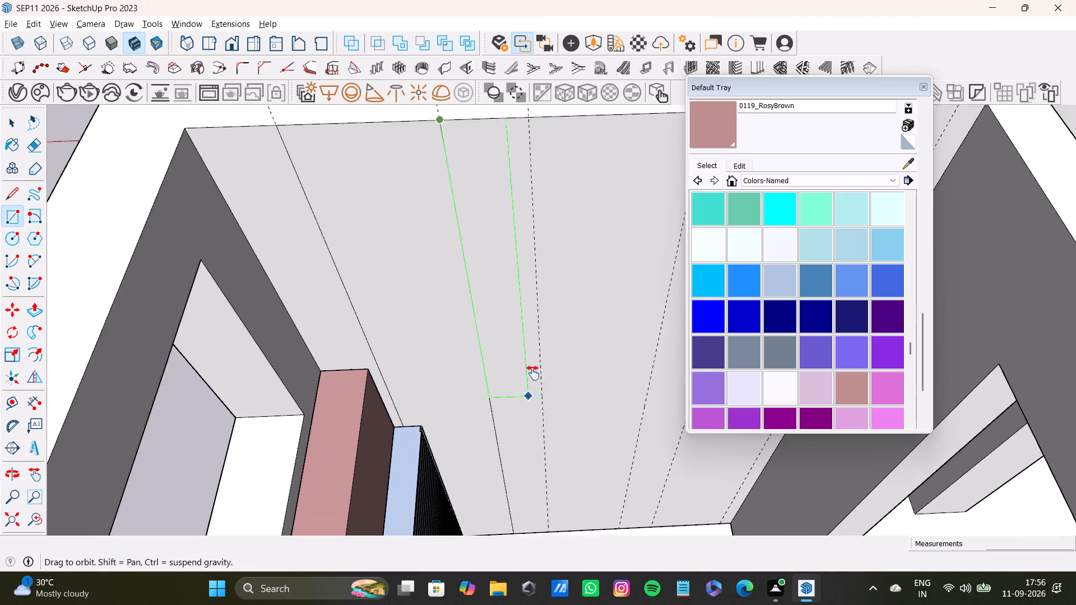
pyautogui.moveTo(533, 373); pyautogui.dragTo(536, 309, button='middle')
pyautogui.moveTo(549, 371); pyautogui.dragTo(544, 415, button='middle')
pyautogui.scroll(1, 550, 432)
pyautogui.moveTo(550, 432); pyautogui.dragTo(550, 380, button='middle')
pyautogui.scroll(4, 552, 397)
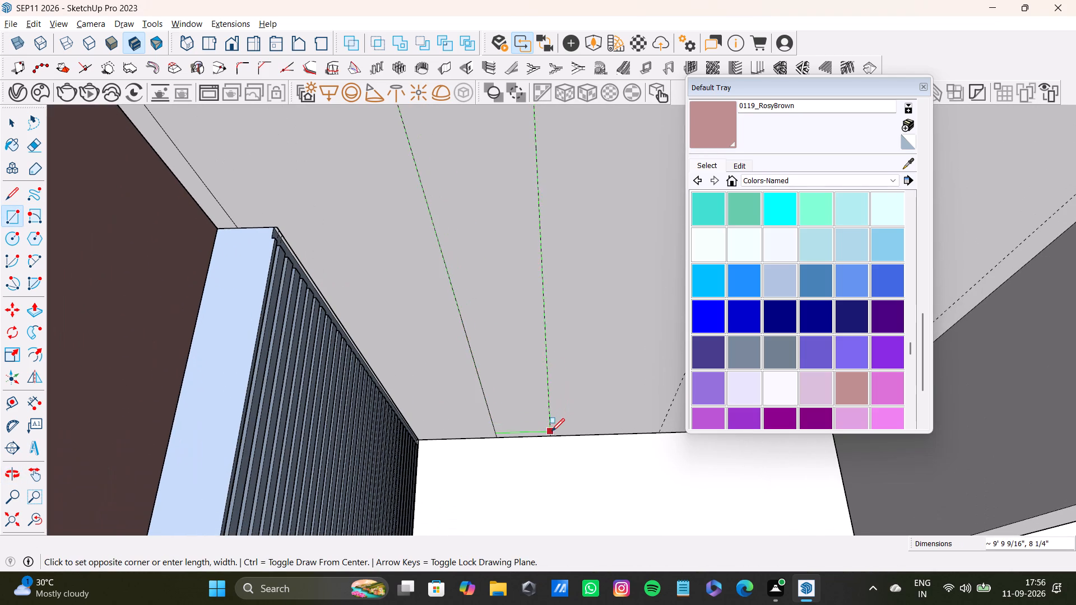
pyautogui.click(553, 435)
# Draw a rectangle about 10' by 1' 4 11/16" on the long wall between the third and fourth guides.
pyautogui.scroll(-8, 553, 435)
pyautogui.keyDown('shift'); pyautogui.moveTo(578, 334); pyautogui.dragTo(553, 434, button='middle'); pyautogui.keyUp('shift')
pyautogui.scroll(4, 549, 364)
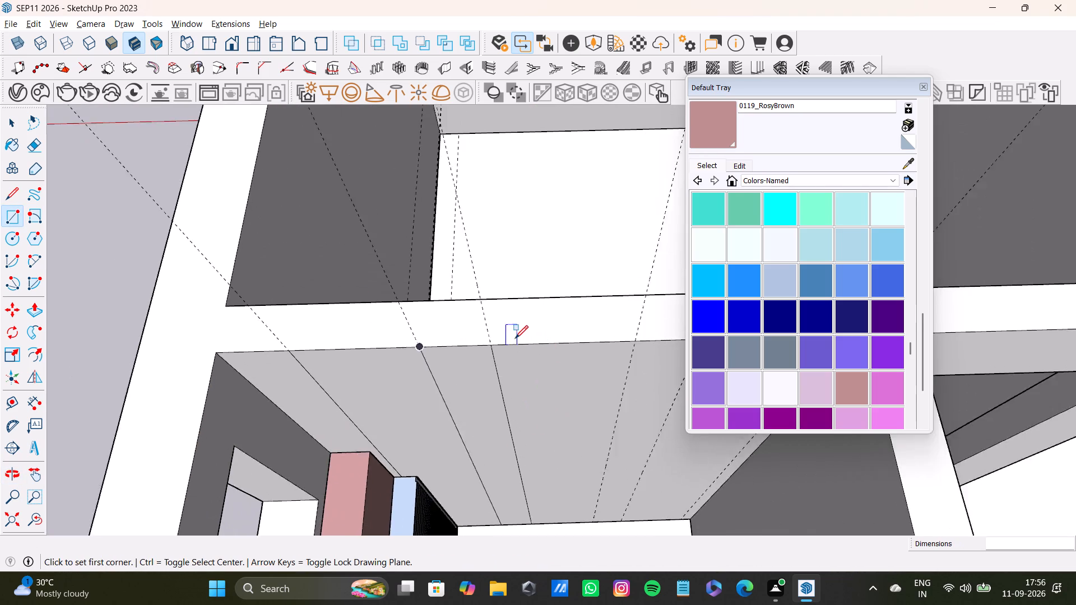
pyautogui.scroll(2, 515, 338)
pyautogui.click(481, 348)
pyautogui.scroll(-2, 599, 441)
pyautogui.moveTo(600, 450); pyautogui.dragTo(600, 340, button='middle')
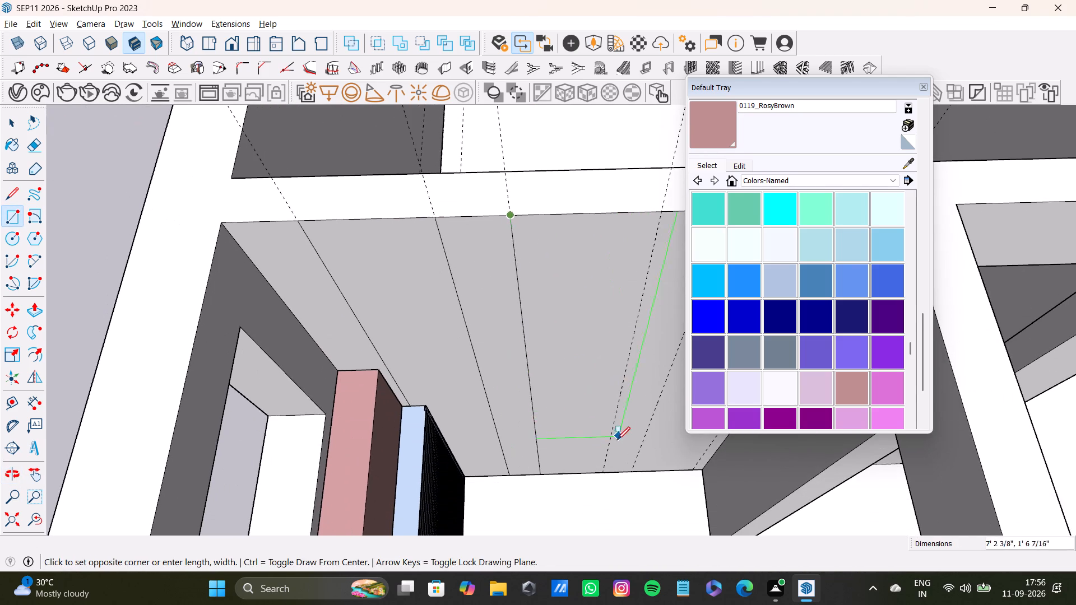
pyautogui.moveTo(611, 447); pyautogui.dragTo(609, 413, button='middle')
pyautogui.scroll(4, 593, 418)
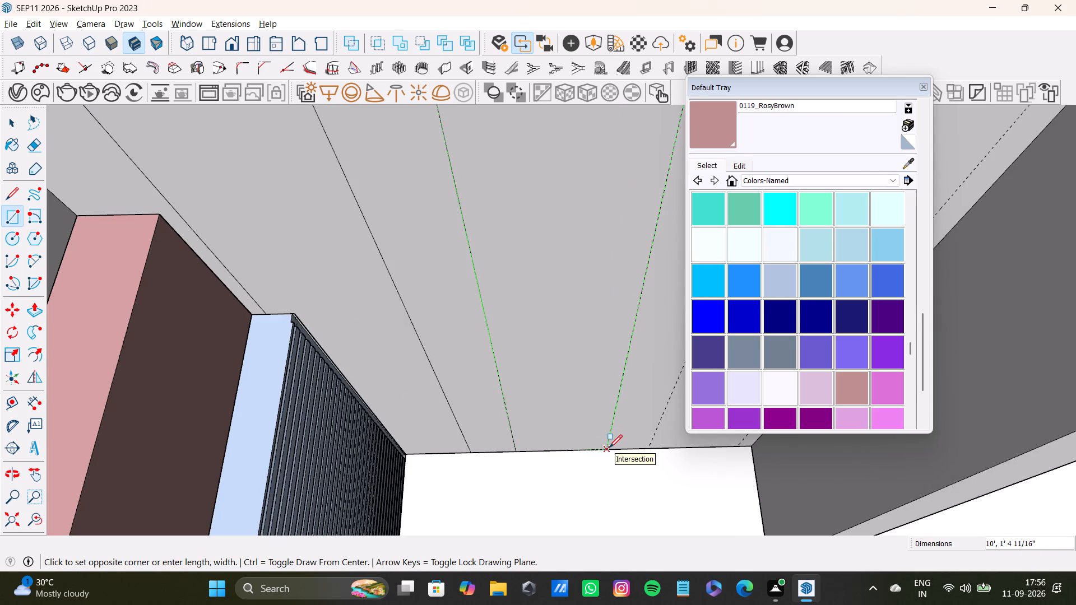
pyautogui.click(609, 448)
# Draw a rectangle about 10' by 7 11/16" on the long wall between the fourth and fifth guides.
pyautogui.scroll(-7, 592, 438)
pyautogui.keyDown('shift'); pyautogui.moveTo(563, 308); pyautogui.dragTo(471, 356, button='middle'); pyautogui.keyUp('shift')
pyautogui.scroll(4, 524, 293)
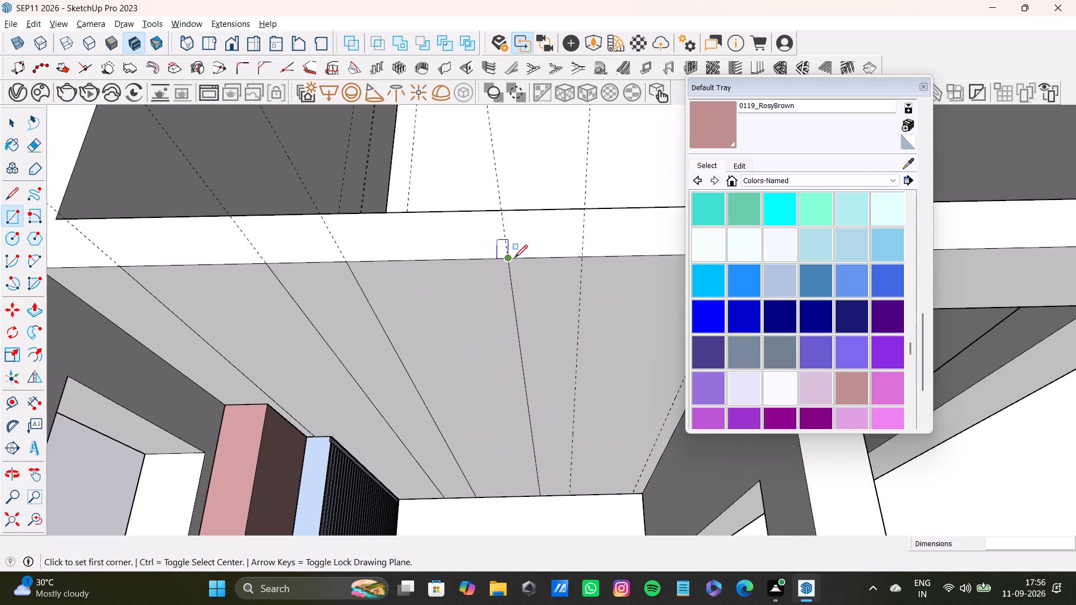
pyautogui.click(508, 259)
pyautogui.keyDown('shift'); pyautogui.moveTo(575, 406); pyautogui.dragTo(575, 357, button='middle'); pyautogui.keyUp('shift')
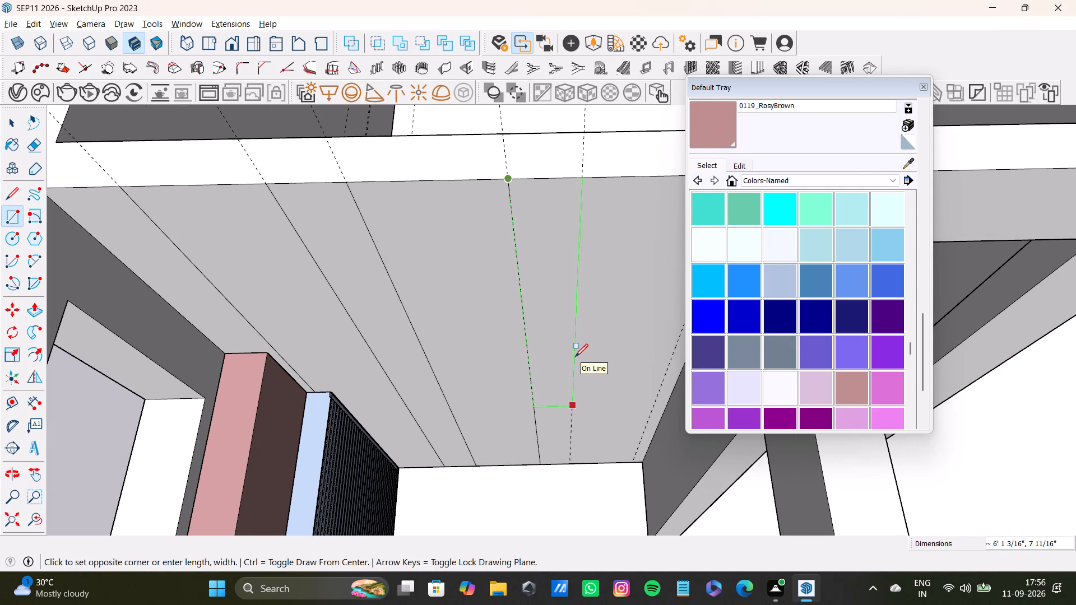
pyautogui.click(573, 463)
# Draw a full-height rectangle about 1' 4" wide on the long wall between the fifth and sixth guides.
pyautogui.keyDown('shift'); pyautogui.moveTo(599, 316); pyautogui.dragTo(476, 365, button='middle'); pyautogui.keyUp('shift')
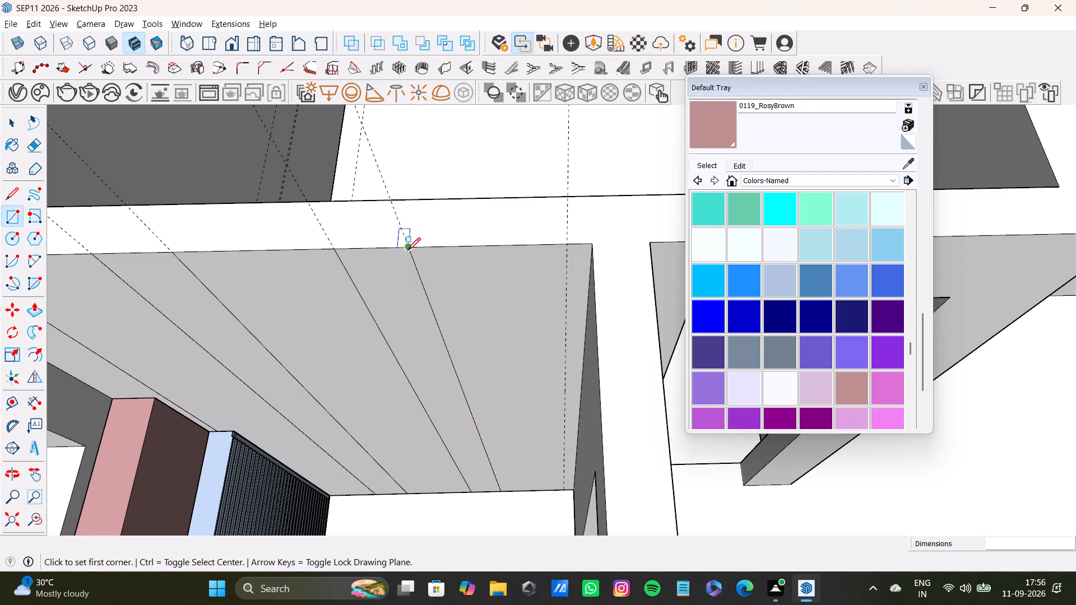
pyautogui.click(407, 251)
pyautogui.moveTo(526, 381); pyautogui.dragTo(549, 321, button='middle')
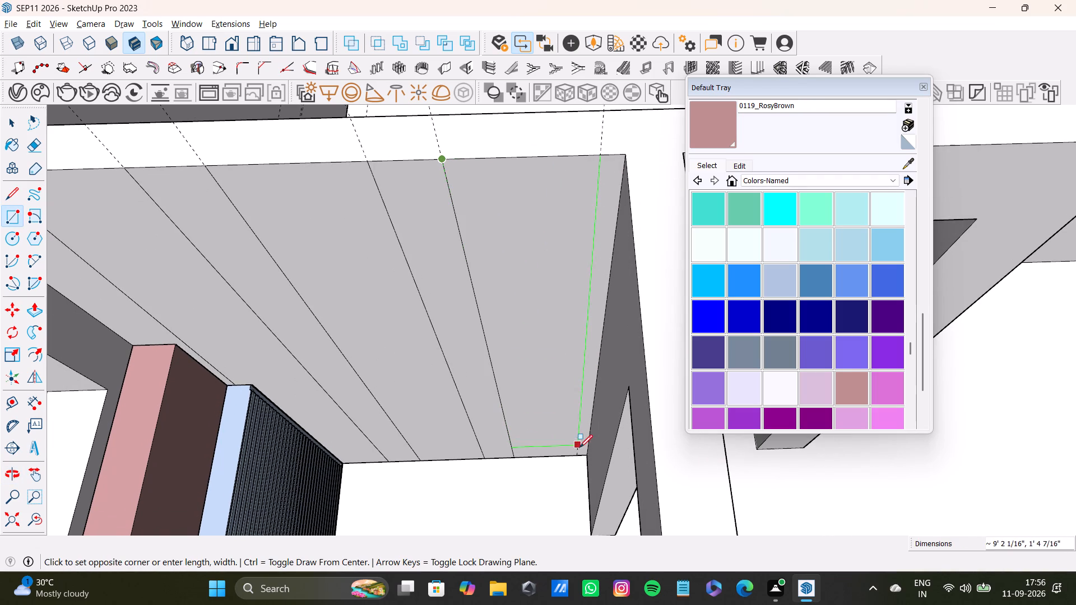
pyautogui.click(579, 455)
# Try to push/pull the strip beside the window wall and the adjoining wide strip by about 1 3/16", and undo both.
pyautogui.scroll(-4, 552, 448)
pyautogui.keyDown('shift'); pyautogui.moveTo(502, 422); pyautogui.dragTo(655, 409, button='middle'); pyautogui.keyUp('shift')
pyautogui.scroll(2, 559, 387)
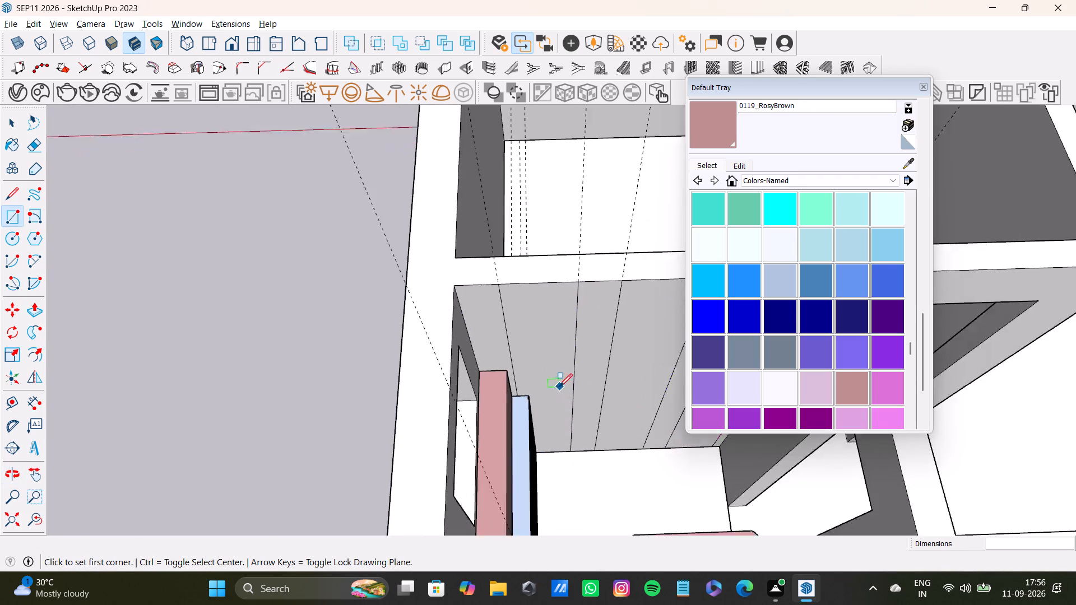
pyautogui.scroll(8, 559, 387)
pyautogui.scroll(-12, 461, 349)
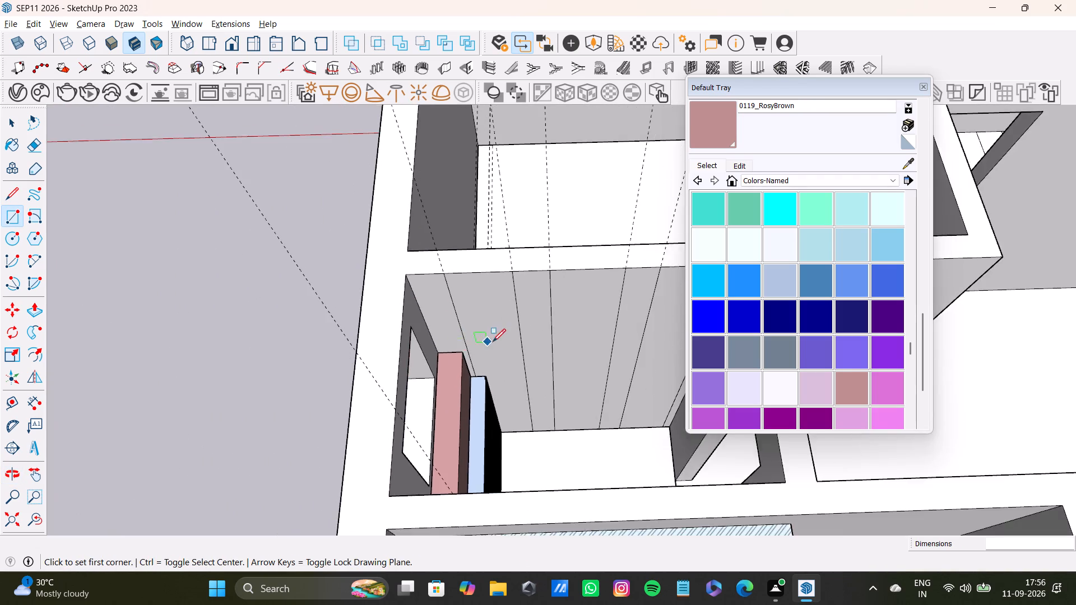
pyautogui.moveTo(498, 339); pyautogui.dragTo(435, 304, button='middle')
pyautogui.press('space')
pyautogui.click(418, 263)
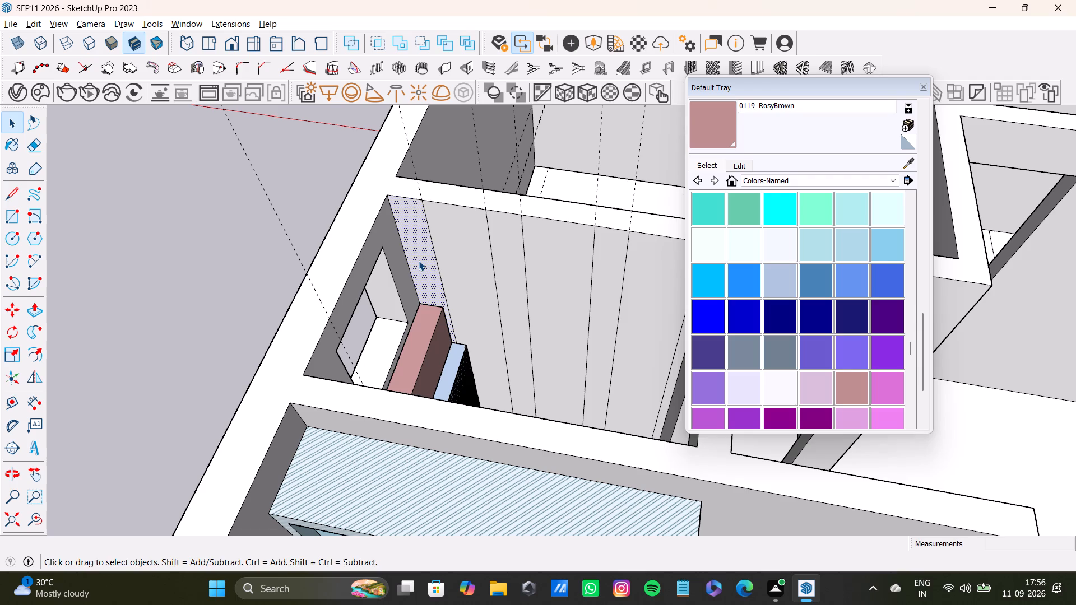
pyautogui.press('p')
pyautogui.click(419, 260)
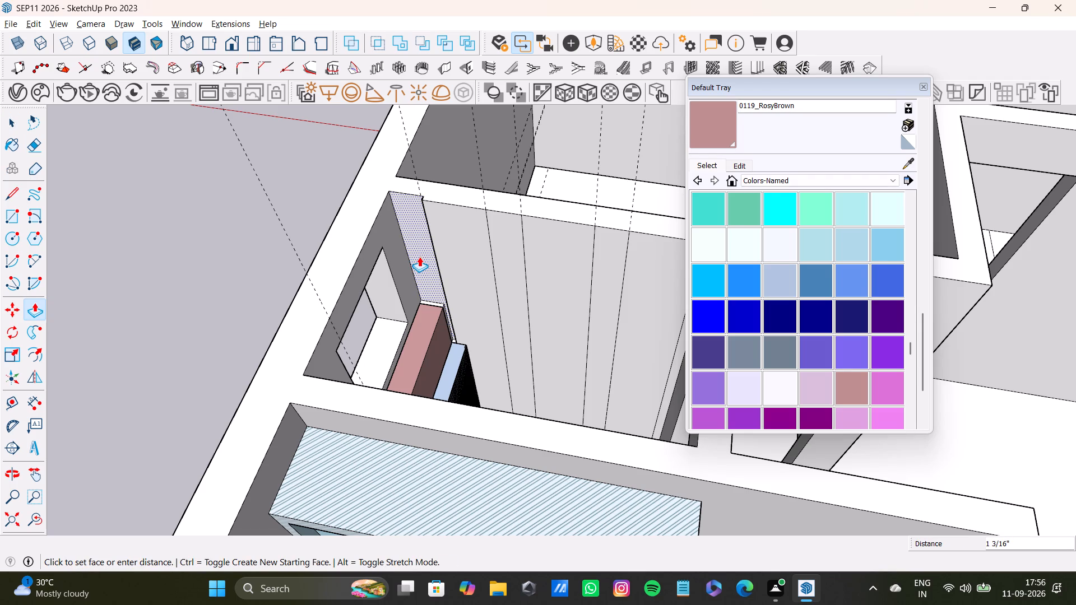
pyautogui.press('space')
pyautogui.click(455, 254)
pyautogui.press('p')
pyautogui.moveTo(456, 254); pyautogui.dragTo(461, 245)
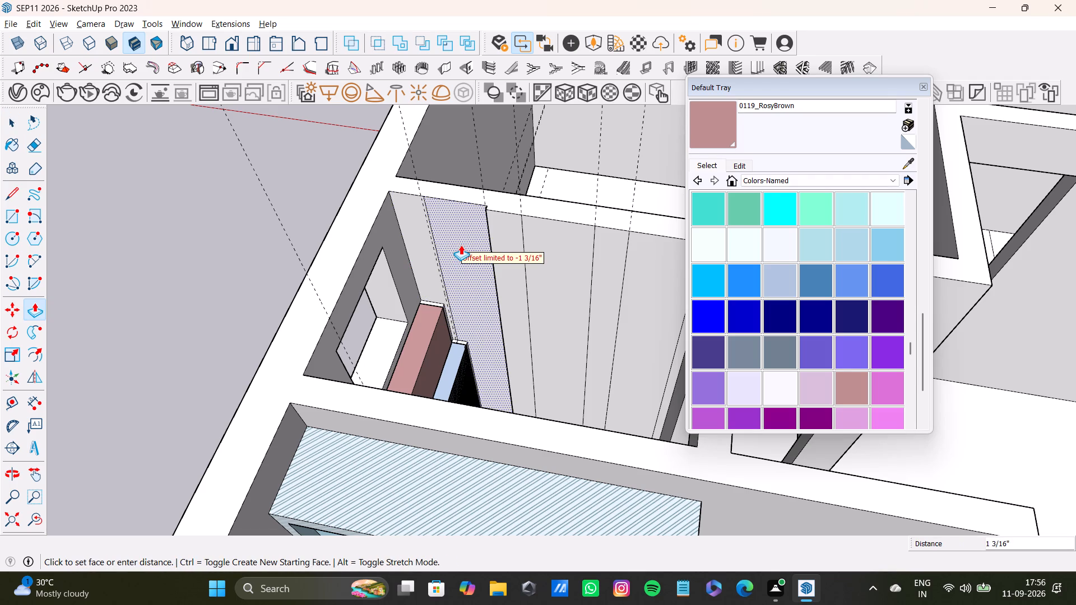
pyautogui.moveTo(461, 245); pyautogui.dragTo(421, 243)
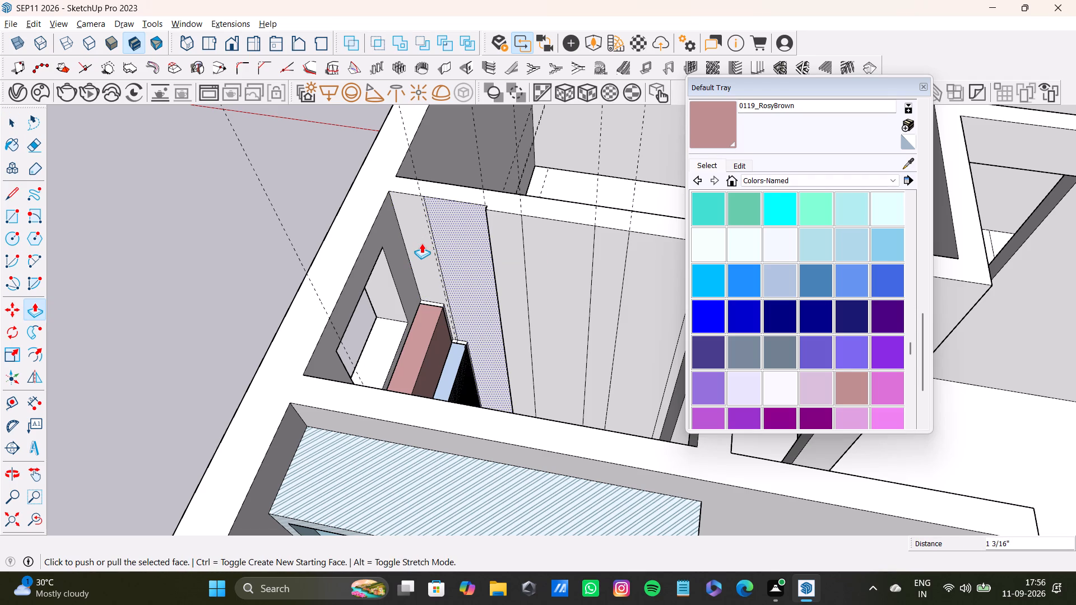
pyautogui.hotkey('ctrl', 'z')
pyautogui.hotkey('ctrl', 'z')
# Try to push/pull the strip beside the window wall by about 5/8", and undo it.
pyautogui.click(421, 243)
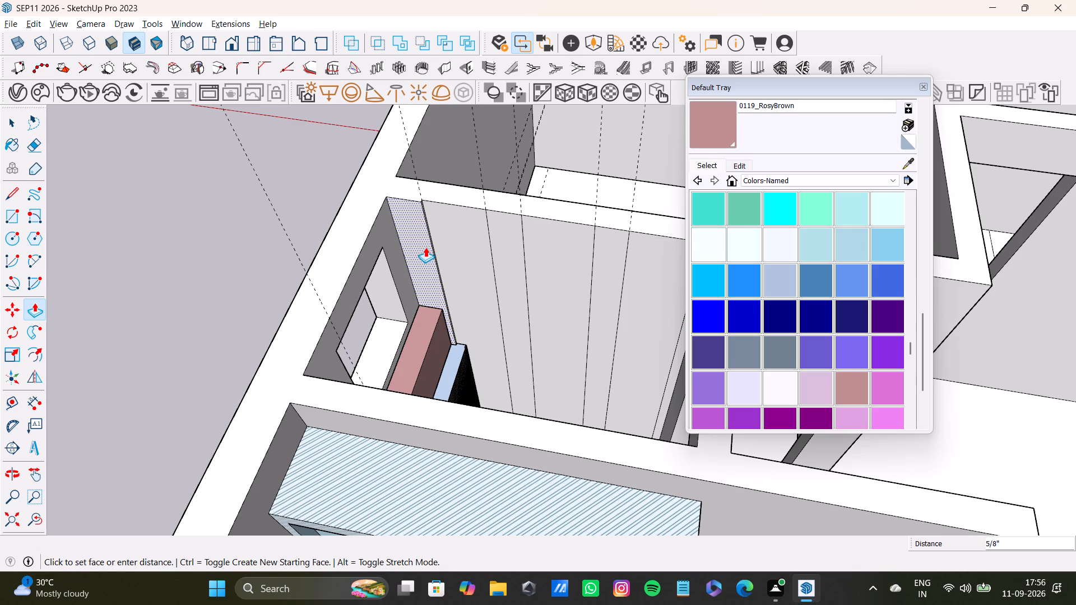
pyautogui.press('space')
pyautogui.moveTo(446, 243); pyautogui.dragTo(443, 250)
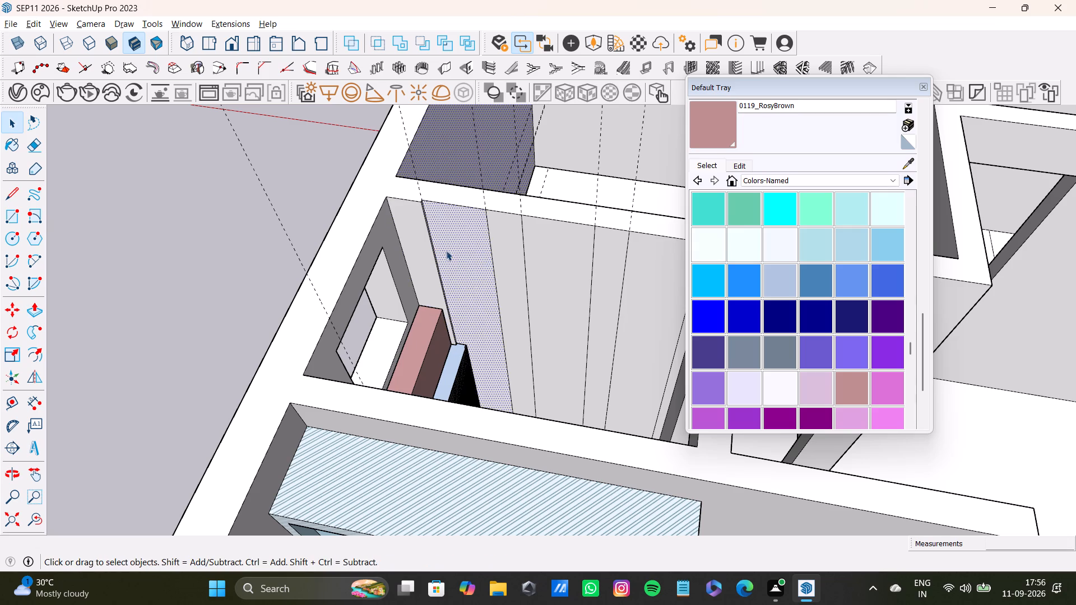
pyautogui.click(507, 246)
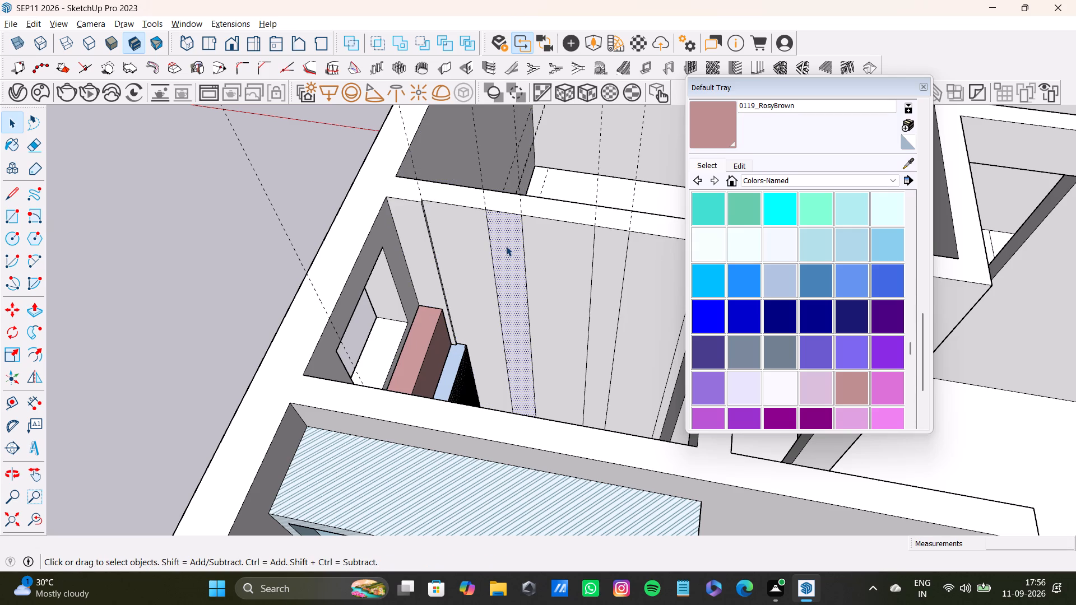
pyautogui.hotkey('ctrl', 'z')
# Pull the wide strip between the first and second guides slightly out from the long wall.
pyautogui.click(461, 258)
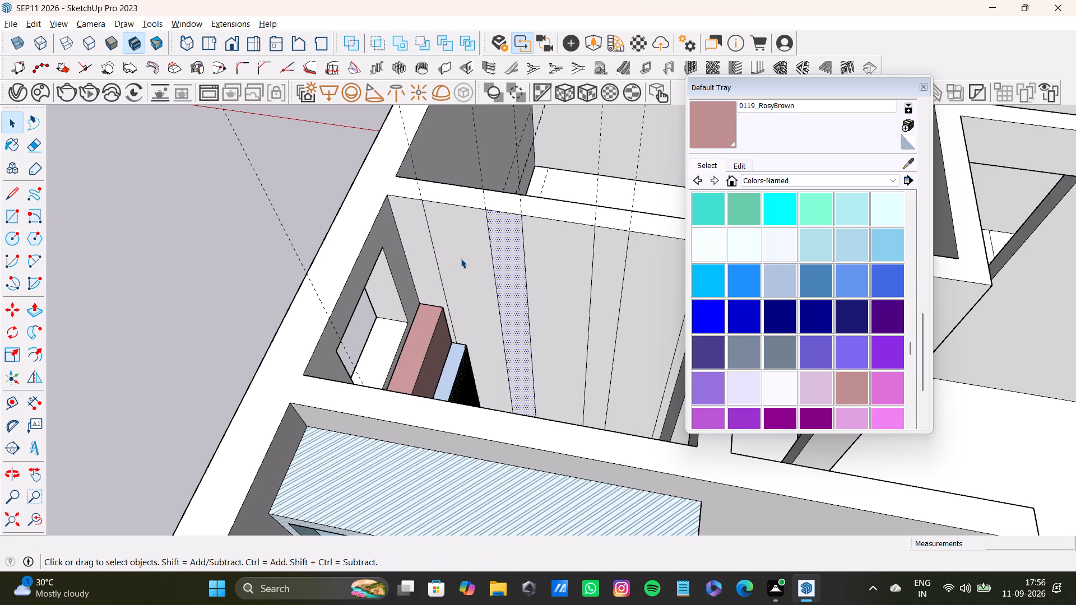
pyautogui.press('p')
pyautogui.click(461, 258)
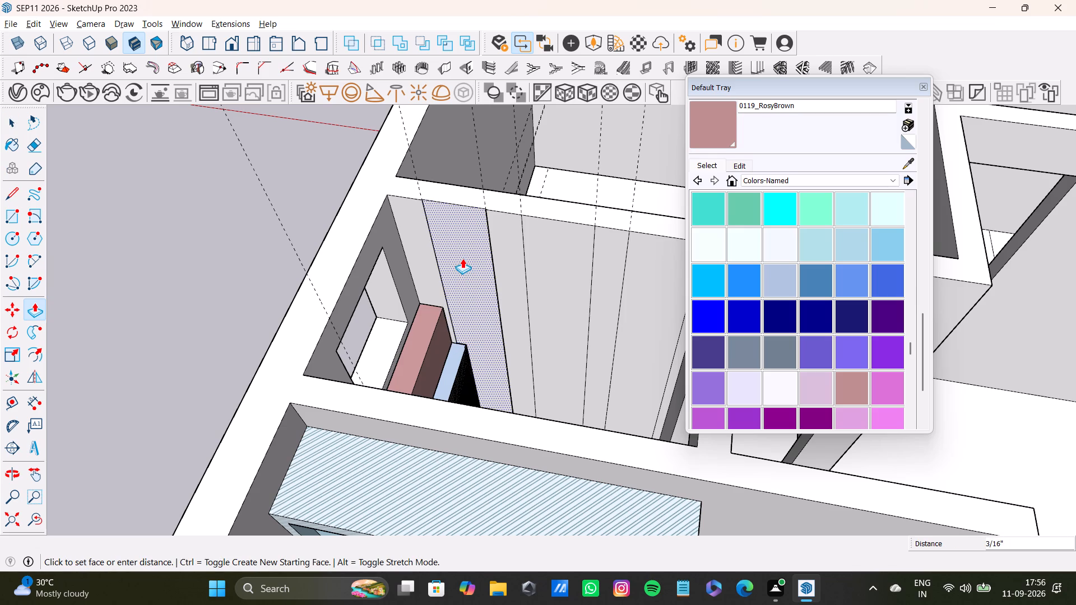
pyautogui.press('space')
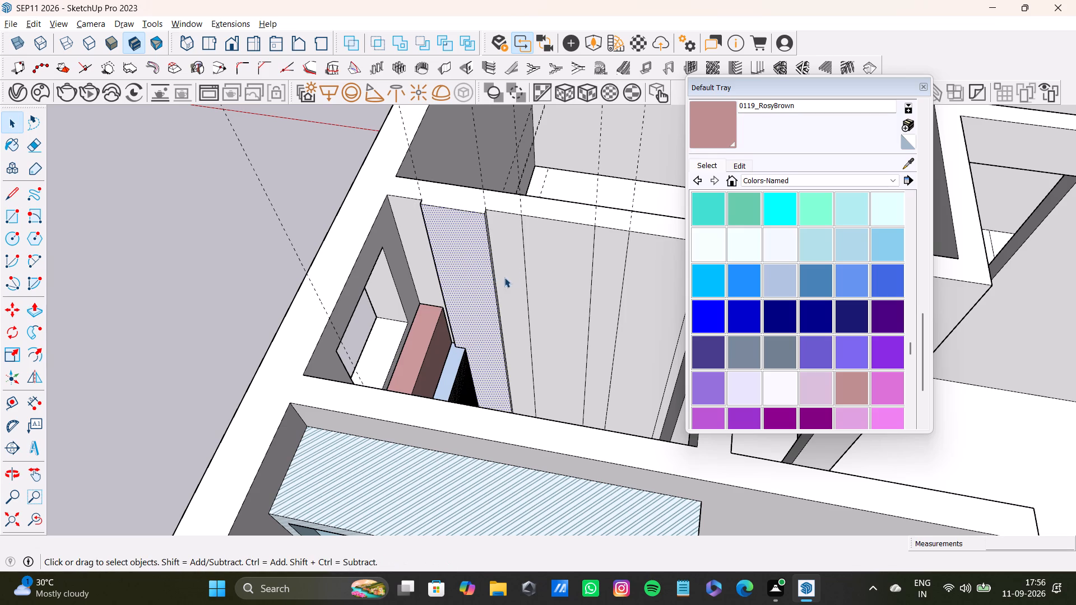
# Undo the pull of the wide strip between the first and second guides.
pyautogui.scroll(-3, 489, 310)
pyautogui.moveTo(512, 325); pyautogui.dragTo(337, 421, button='middle')
pyautogui.scroll(2, 388, 358)
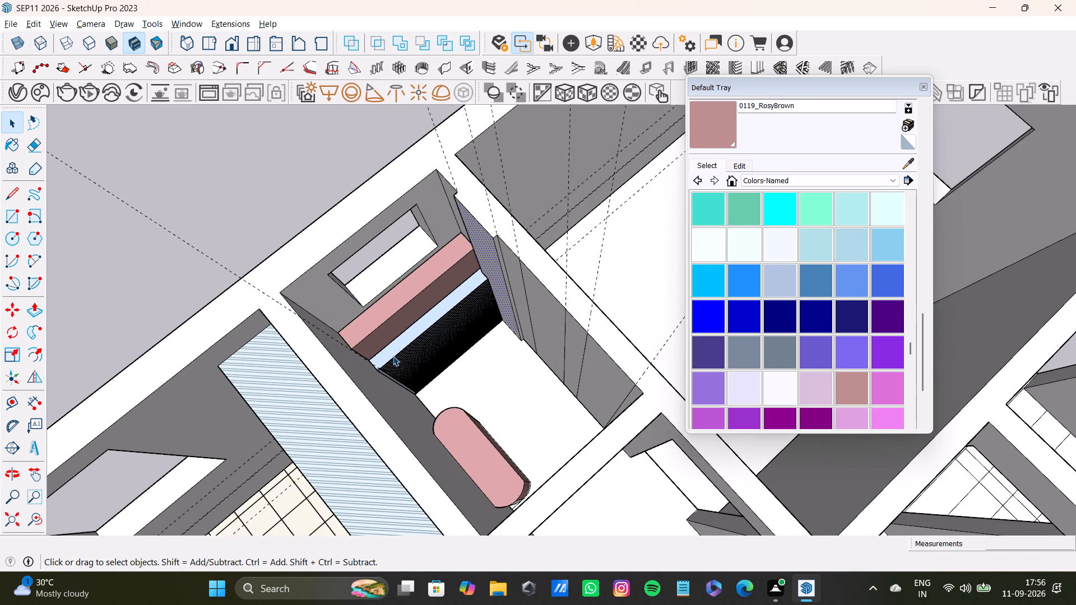
pyautogui.hotkey('ctrl', 'z')
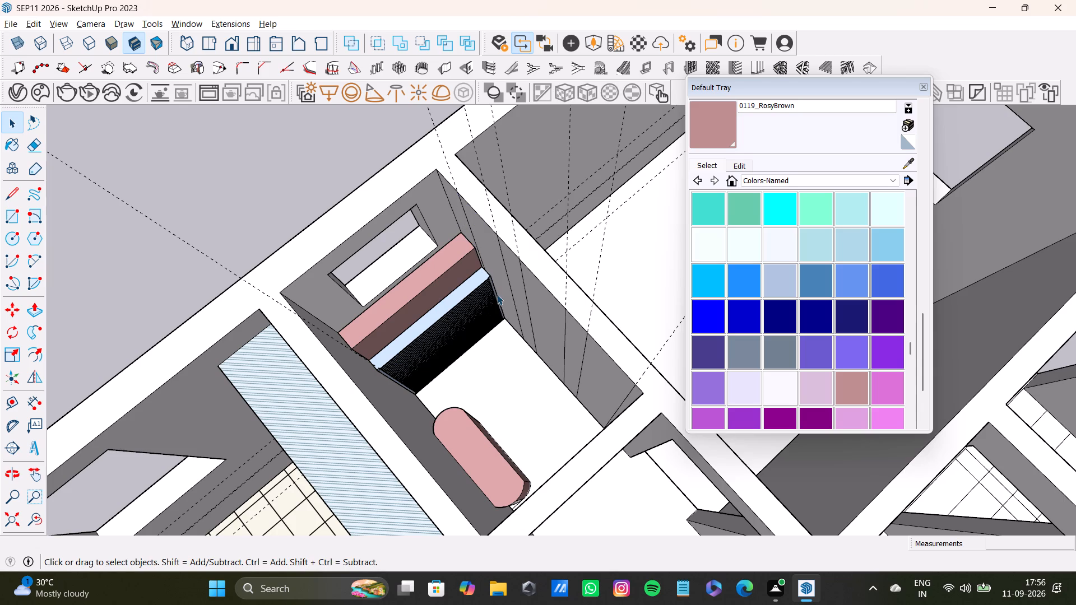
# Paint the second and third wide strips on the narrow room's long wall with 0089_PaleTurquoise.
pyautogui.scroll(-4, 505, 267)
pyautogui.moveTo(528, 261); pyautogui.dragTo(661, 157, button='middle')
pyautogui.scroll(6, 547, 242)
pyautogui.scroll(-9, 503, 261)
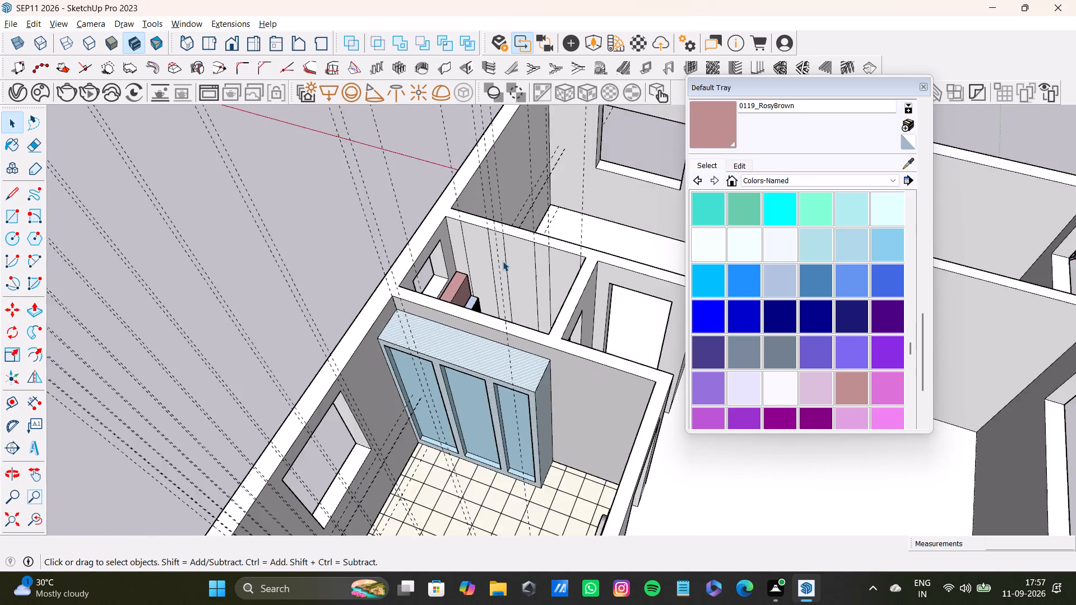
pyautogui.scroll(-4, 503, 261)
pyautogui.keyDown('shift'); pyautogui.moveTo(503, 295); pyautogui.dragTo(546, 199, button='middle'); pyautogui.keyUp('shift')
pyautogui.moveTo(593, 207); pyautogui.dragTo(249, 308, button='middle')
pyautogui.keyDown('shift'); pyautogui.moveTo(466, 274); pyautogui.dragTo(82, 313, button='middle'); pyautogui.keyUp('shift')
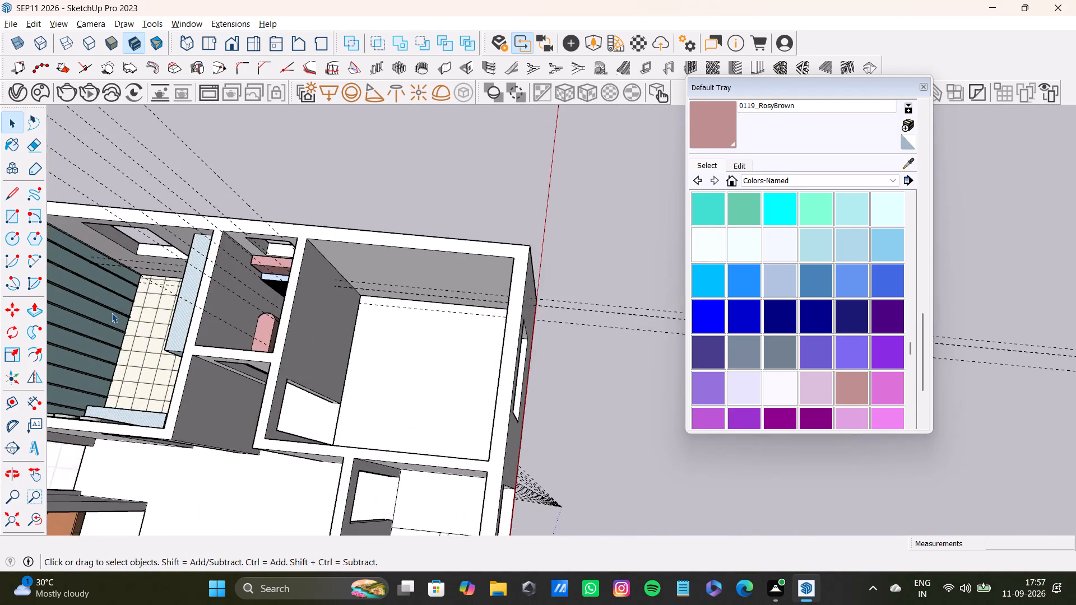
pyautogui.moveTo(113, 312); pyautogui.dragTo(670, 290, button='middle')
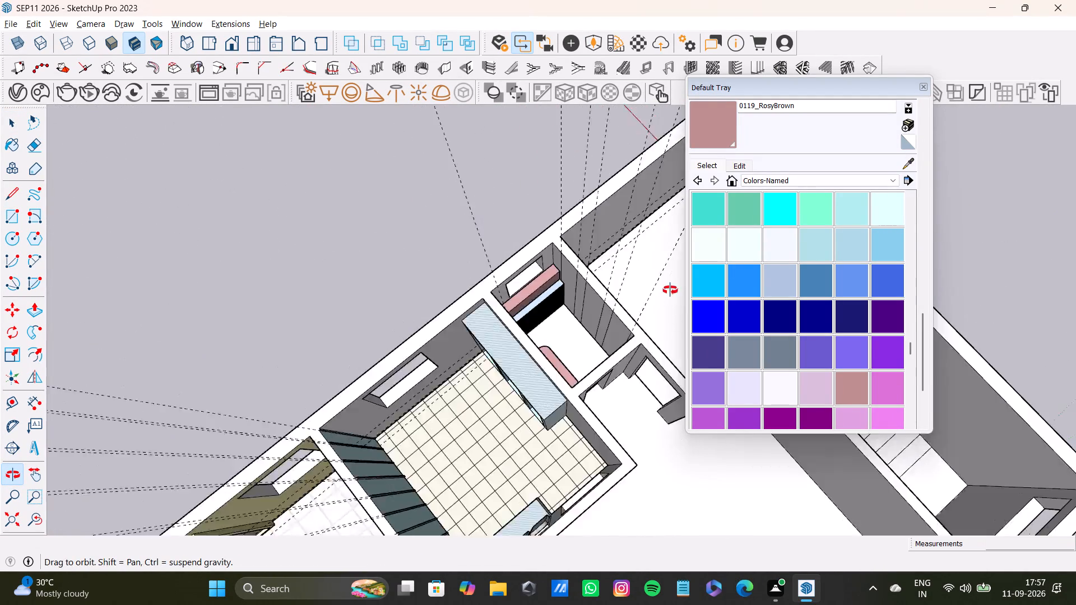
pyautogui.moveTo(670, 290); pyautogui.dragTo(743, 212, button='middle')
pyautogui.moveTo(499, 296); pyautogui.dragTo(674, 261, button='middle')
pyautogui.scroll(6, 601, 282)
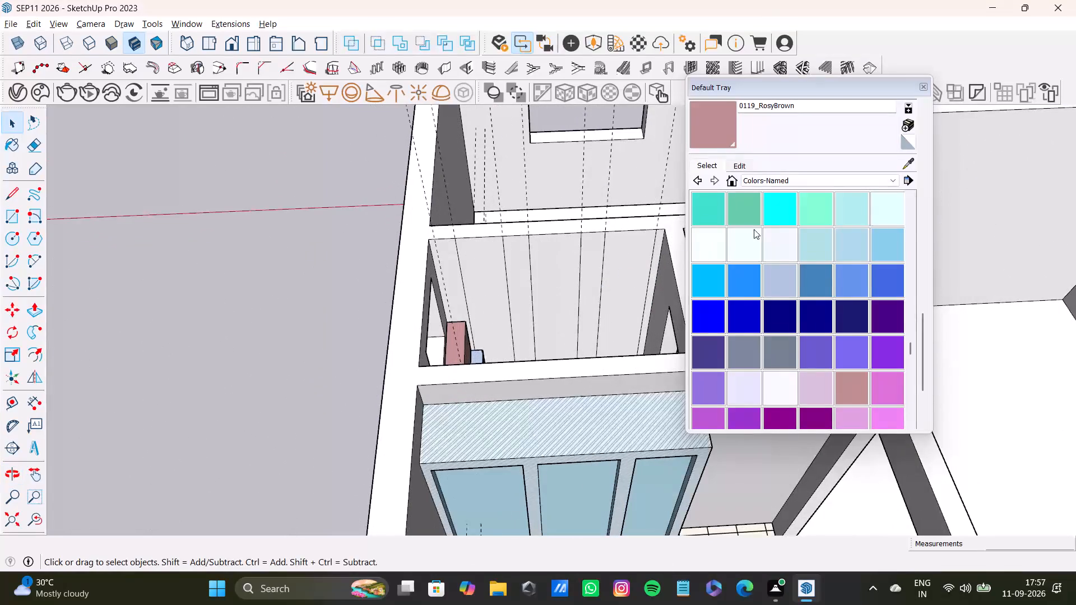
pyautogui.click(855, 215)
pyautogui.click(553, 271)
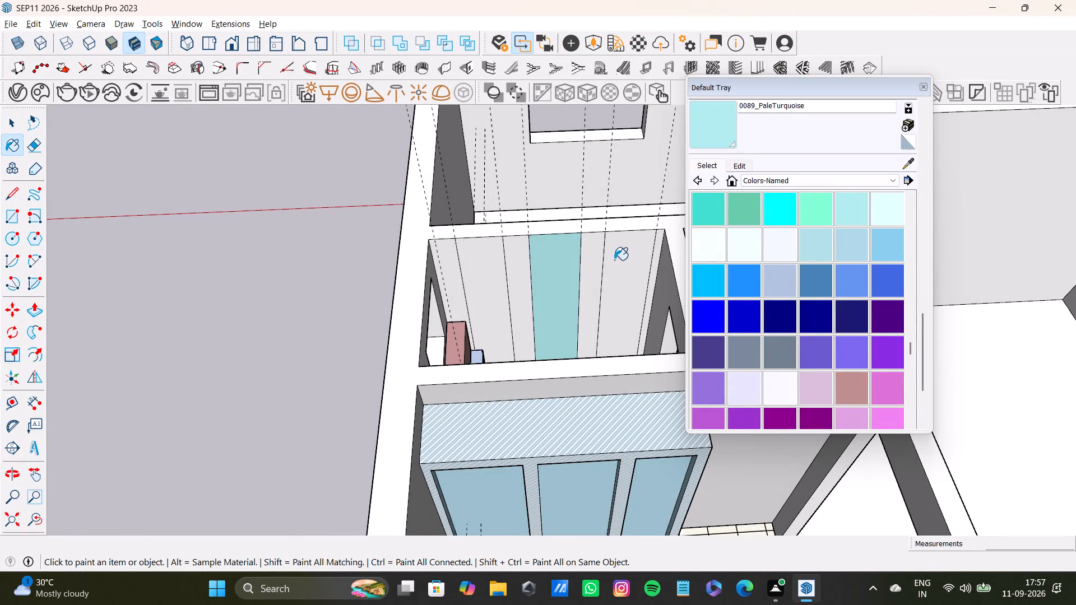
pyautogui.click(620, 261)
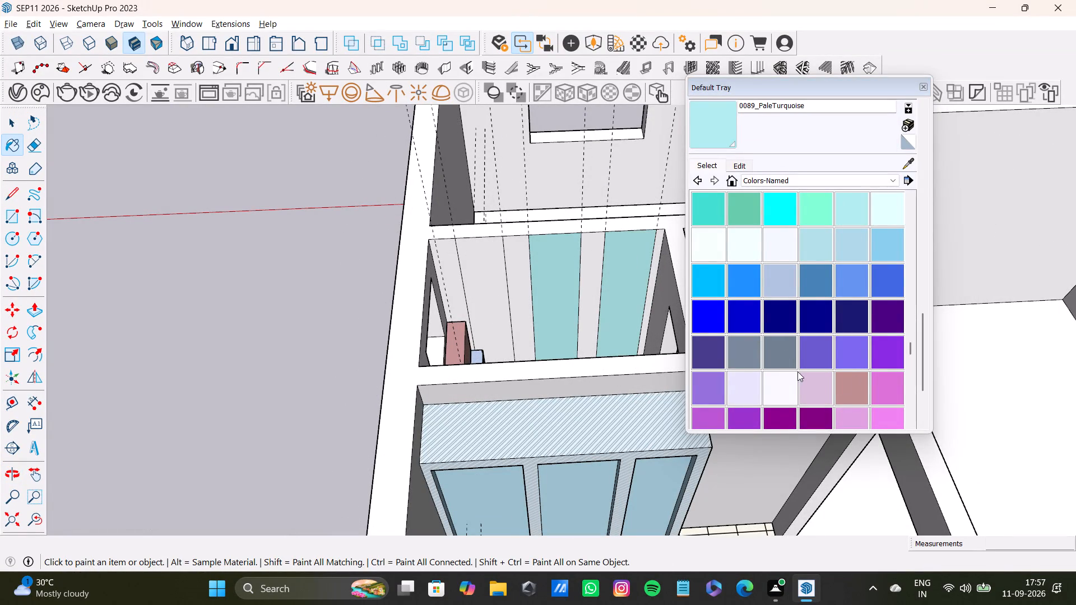
# Paint all three wide strips on the narrow room's long wall with 0118_Thistle.
pyautogui.click(803, 378)
pyautogui.click(628, 266)
pyautogui.click(545, 274)
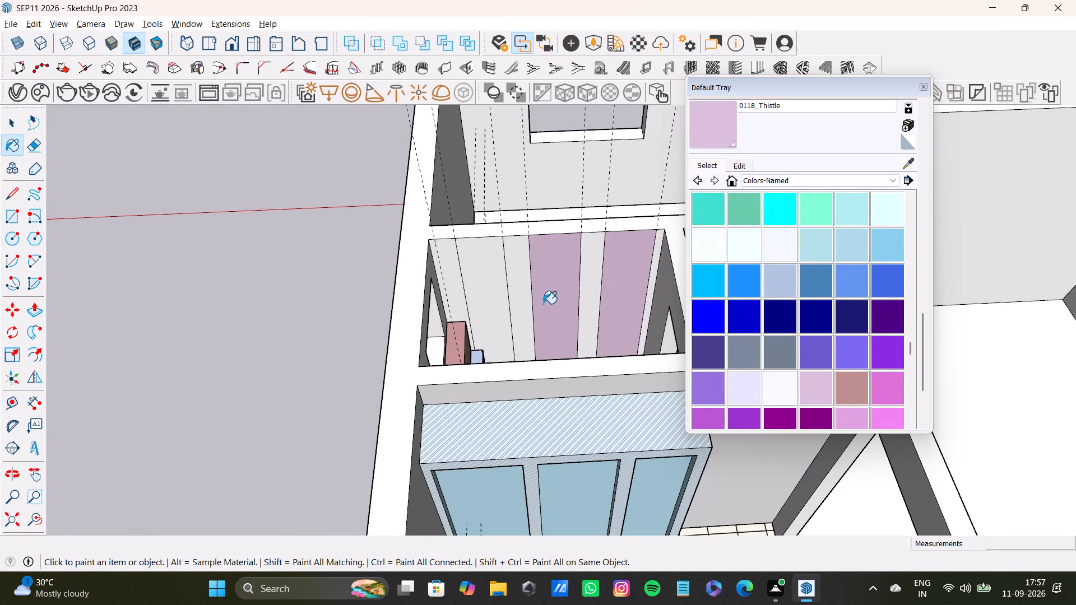
pyautogui.moveTo(546, 302); pyautogui.dragTo(527, 314, button='middle')
pyautogui.click(466, 269)
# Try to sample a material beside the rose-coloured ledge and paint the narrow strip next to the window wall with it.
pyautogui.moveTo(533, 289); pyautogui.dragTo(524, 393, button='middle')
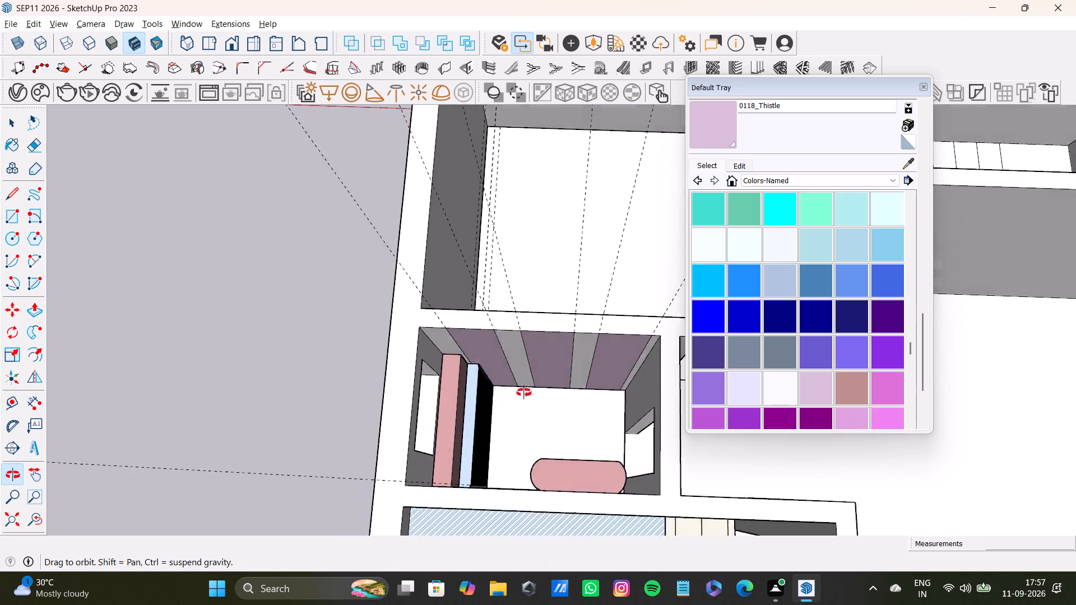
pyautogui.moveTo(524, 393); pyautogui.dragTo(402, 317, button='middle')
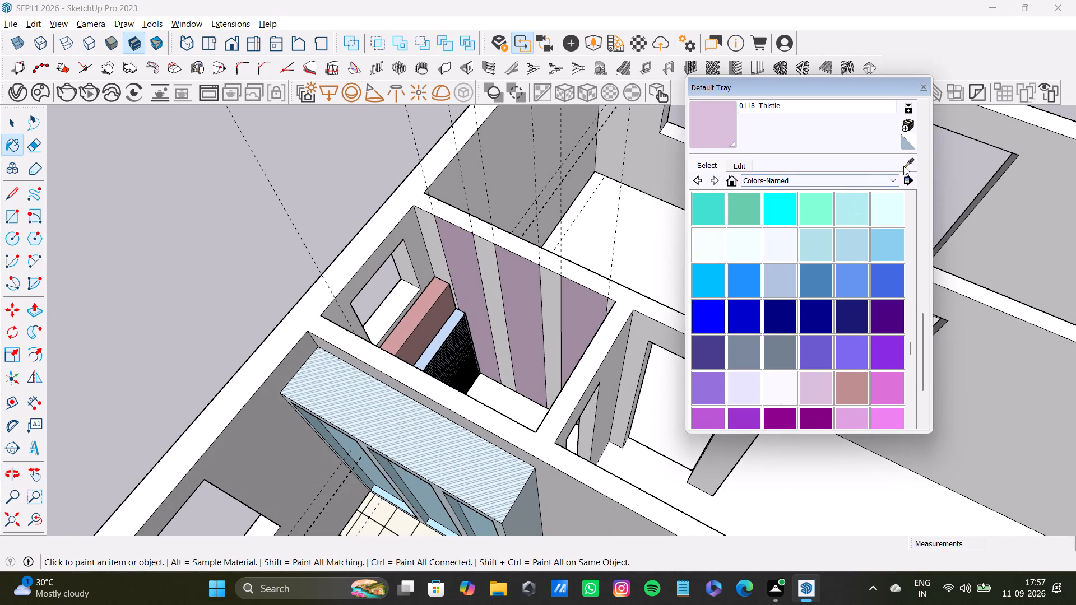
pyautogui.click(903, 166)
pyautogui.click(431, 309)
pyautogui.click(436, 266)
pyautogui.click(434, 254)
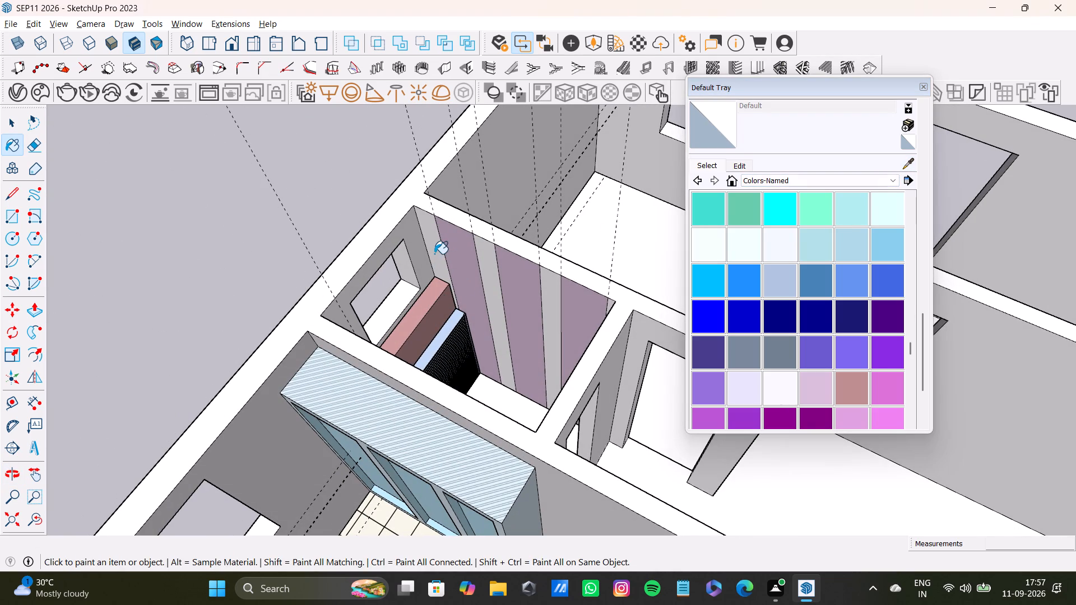
# Select the four narrow strips between and beside the thistle ones and paint them with 0119_RosyBrown sampled from the ledge.
pyautogui.press('space')
pyautogui.click(436, 252)
pyautogui.keyDown('shift'); pyautogui.click(480, 272); pyautogui.keyUp('shift')
pyautogui.keyDown('shift'); pyautogui.click(491, 276); pyautogui.keyUp('shift')
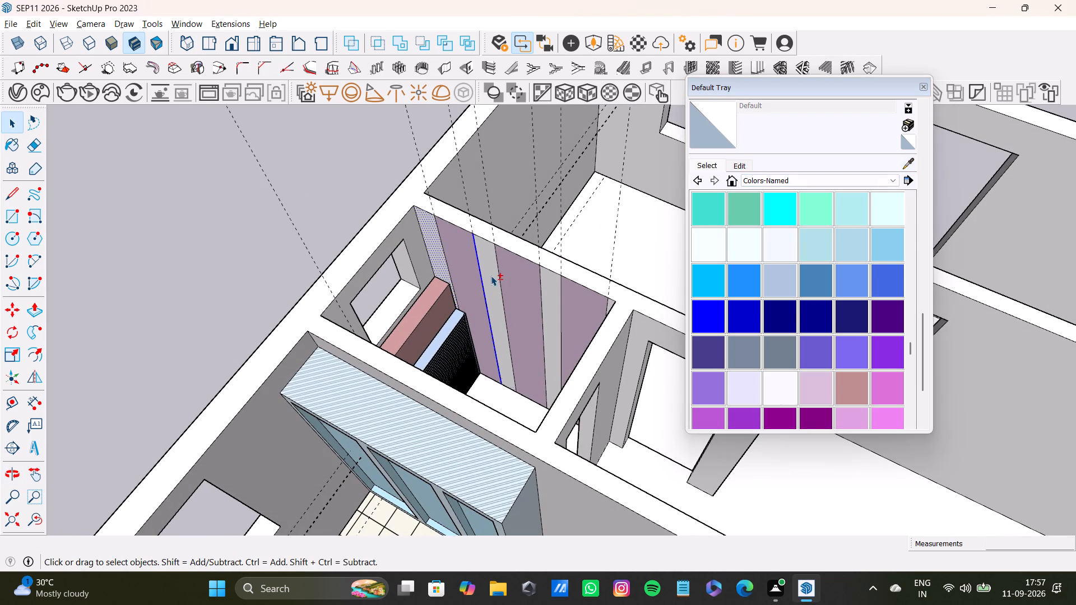
pyautogui.keyDown('shift'); pyautogui.click(554, 299); pyautogui.keyUp('shift')
pyautogui.moveTo(518, 346); pyautogui.dragTo(638, 345, button='middle')
pyautogui.scroll(5, 631, 324)
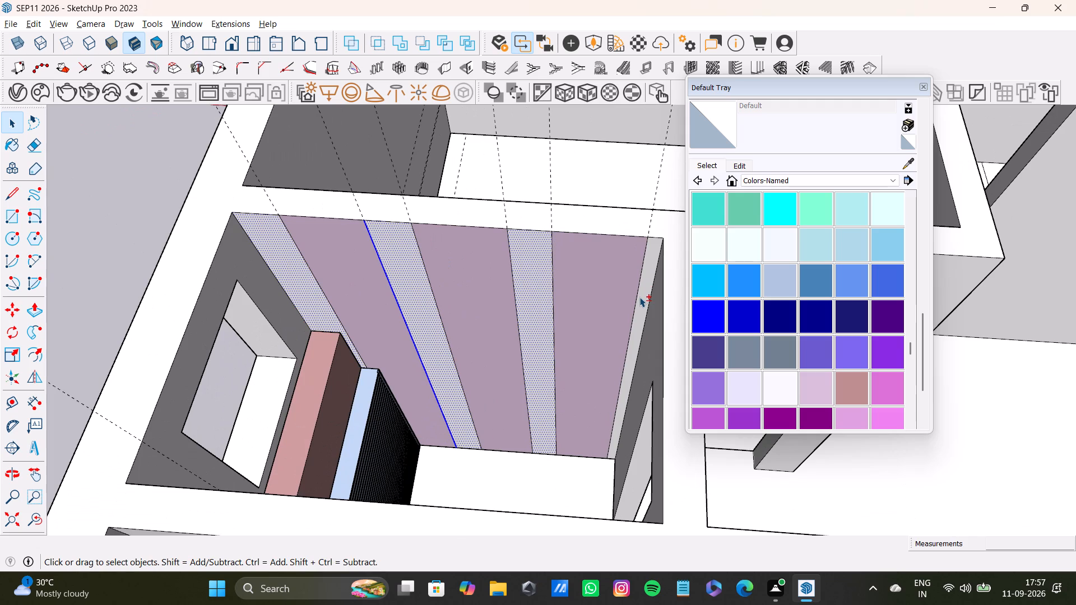
pyautogui.keyDown('shift'); pyautogui.click(641, 298); pyautogui.keyUp('shift')
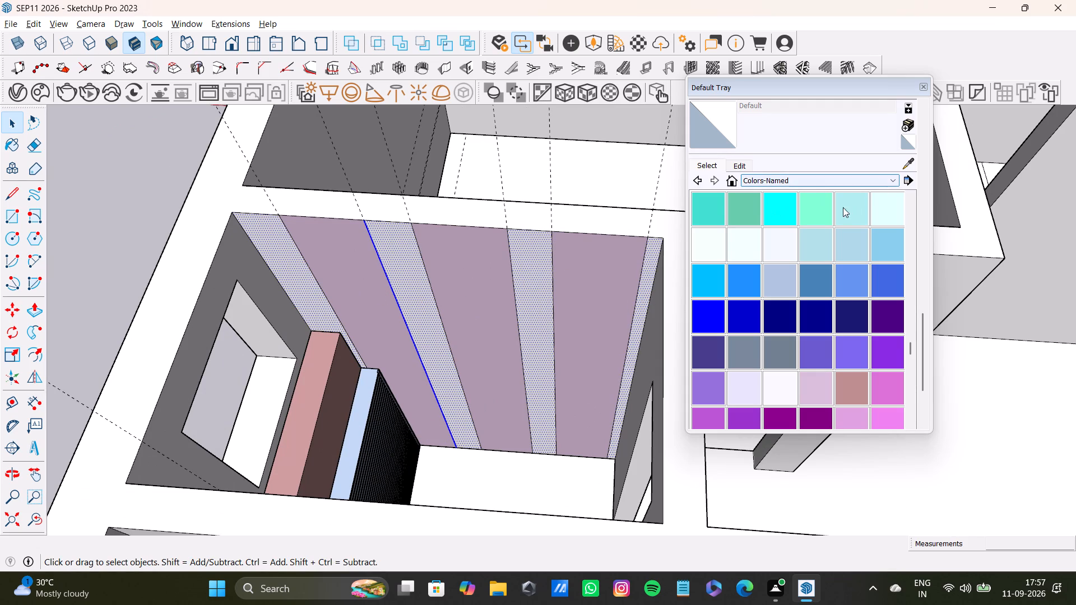
pyautogui.keyDown('shift'); pyautogui.click(902, 165); pyautogui.keyUp('shift')
pyautogui.keyDown('shift'); pyautogui.click(313, 388); pyautogui.keyUp('shift')
pyautogui.keyDown('shift'); pyautogui.click(305, 293); pyautogui.keyUp('shift')
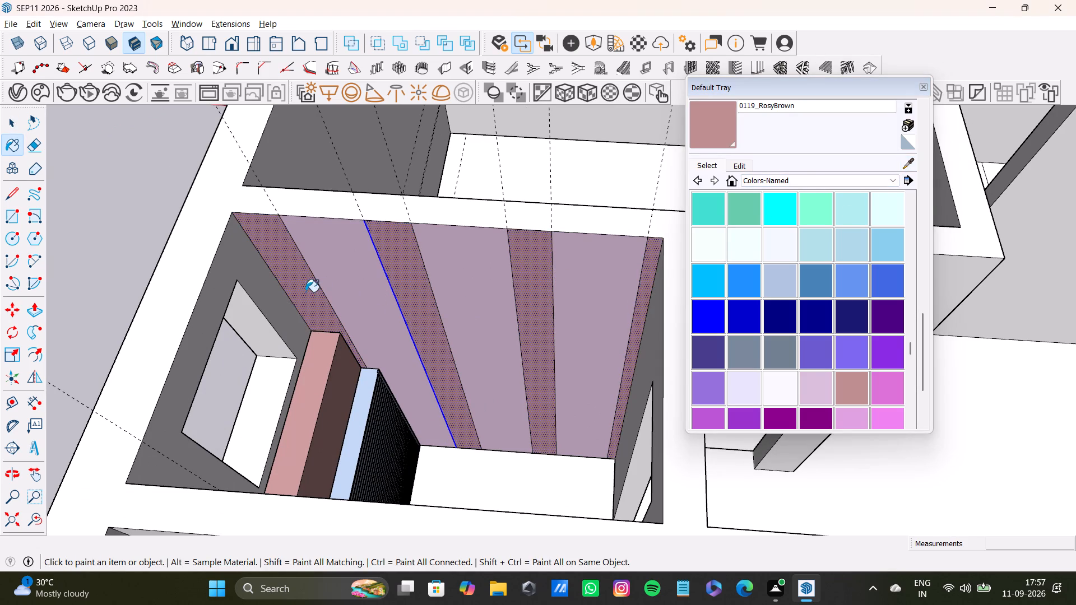
# Delete all guides from the model.
pyautogui.keyDown('shift'); pyautogui.scroll(-7, 410, 333); pyautogui.keyUp('shift')
pyautogui.moveTo(410, 362); pyautogui.dragTo(346, 505, button='middle')
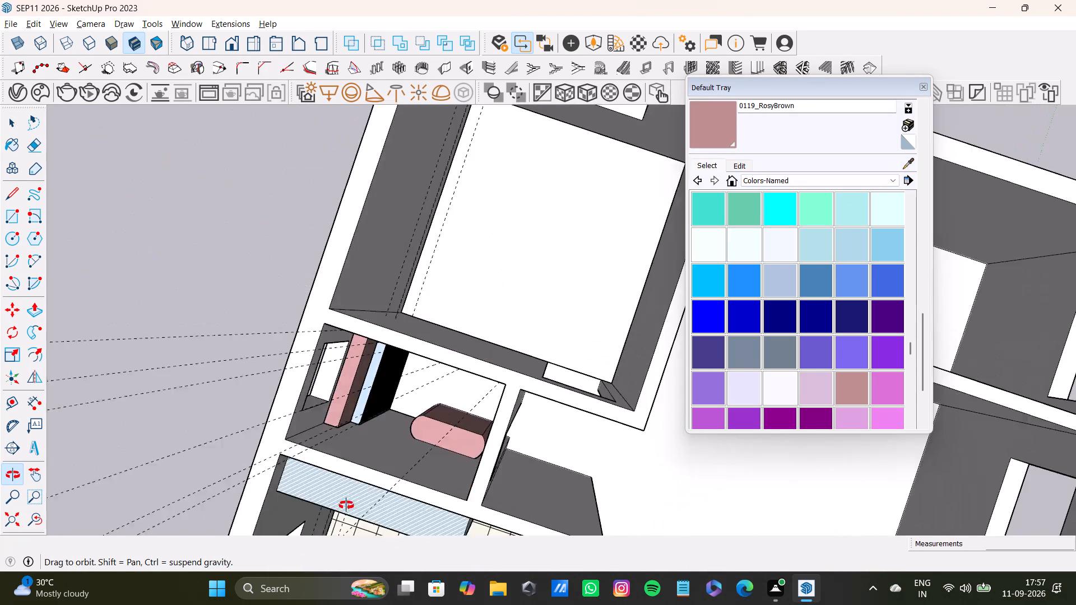
pyautogui.moveTo(346, 505); pyautogui.dragTo(367, 406, button='middle')
pyautogui.moveTo(377, 415); pyautogui.dragTo(655, 396, button='middle')
pyautogui.scroll(3, 535, 351)
pyautogui.keyDown('shift'); pyautogui.moveTo(393, 291); pyautogui.dragTo(244, 305, button='middle'); pyautogui.keyUp('shift')
pyautogui.moveTo(228, 312); pyautogui.dragTo(190, 349, button='middle')
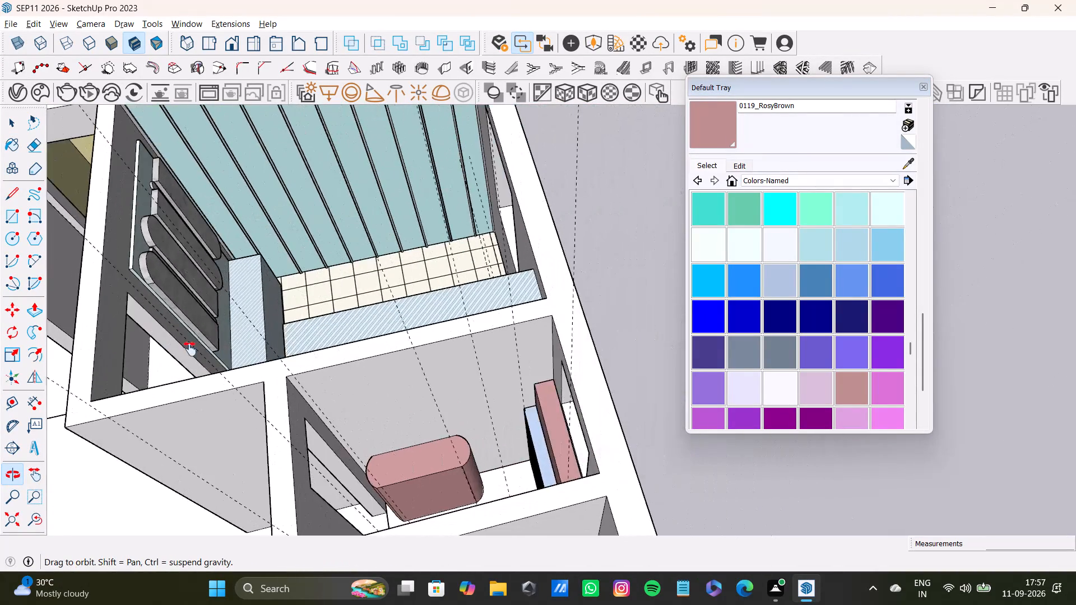
pyautogui.moveTo(190, 349); pyautogui.dragTo(189, 350, button='middle')
pyautogui.scroll(2, 385, 347)
pyautogui.click(40, 28)
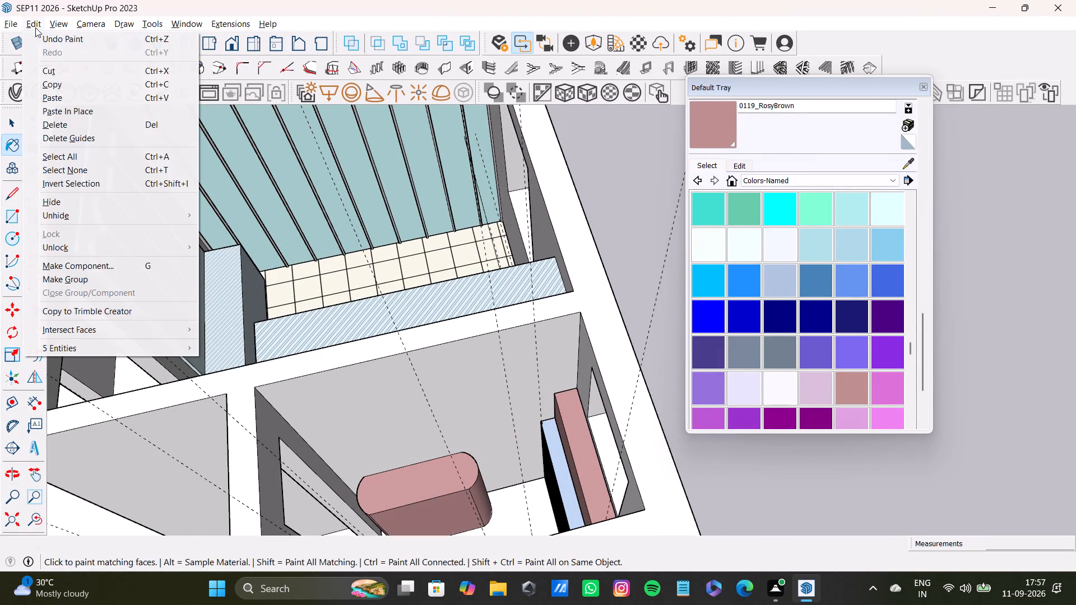
pyautogui.click(62, 136)
# Place three vertical guides on the opposite long wall, the first near the window wall, the others about 1' 4" and 9" further along.
pyautogui.scroll(-6, 271, 345)
pyautogui.keyDown('shift'); pyautogui.moveTo(275, 348); pyautogui.dragTo(382, 294, button='middle'); pyautogui.keyUp('shift')
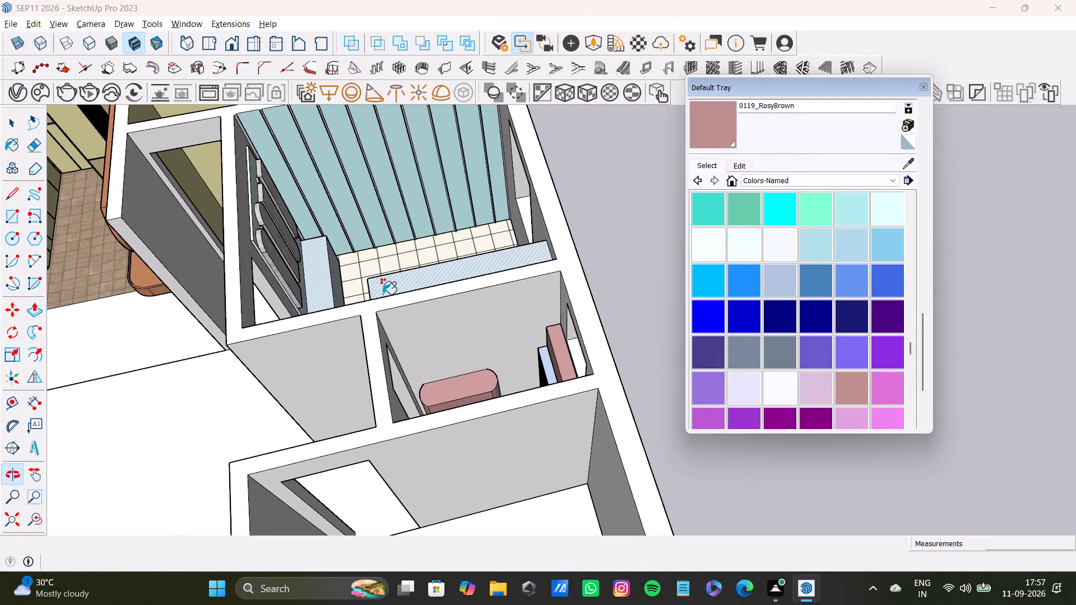
pyautogui.scroll(5, 489, 371)
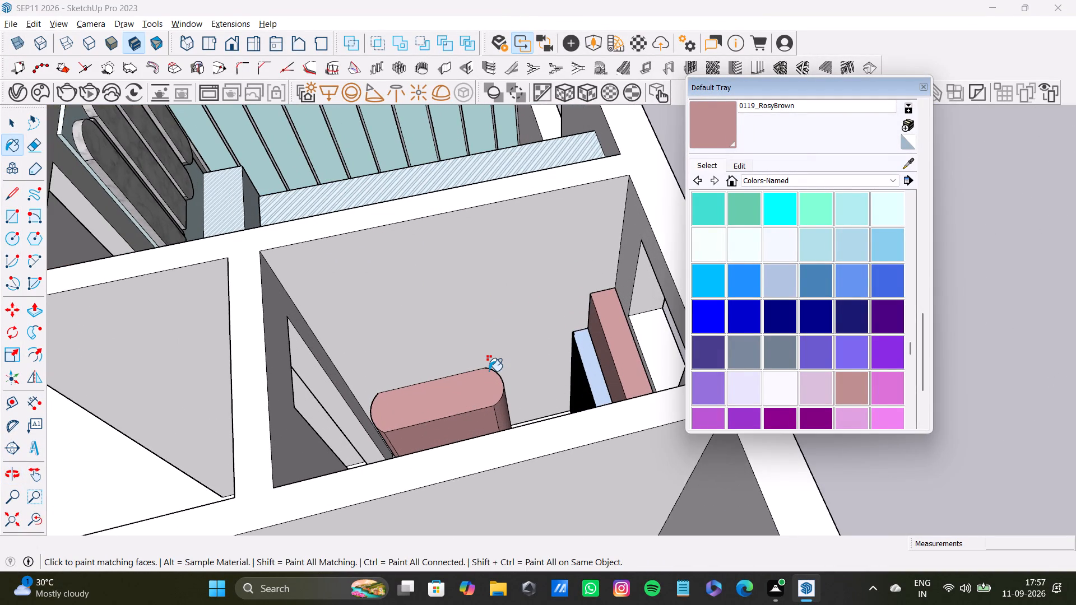
pyautogui.press('t')
pyautogui.click(619, 264)
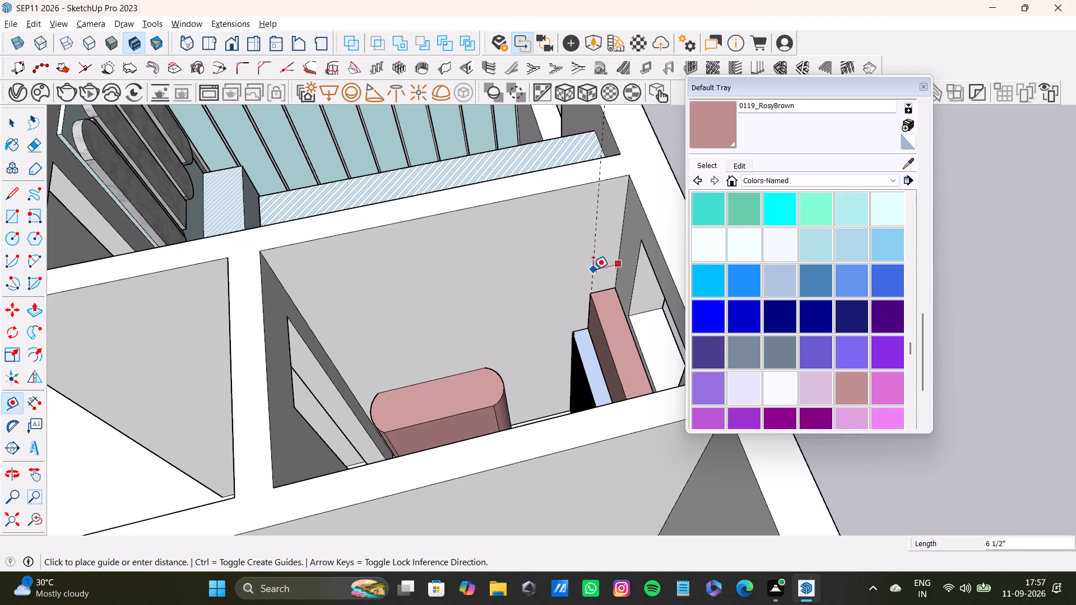
pyautogui.click(588, 272)
pyautogui.click(587, 277)
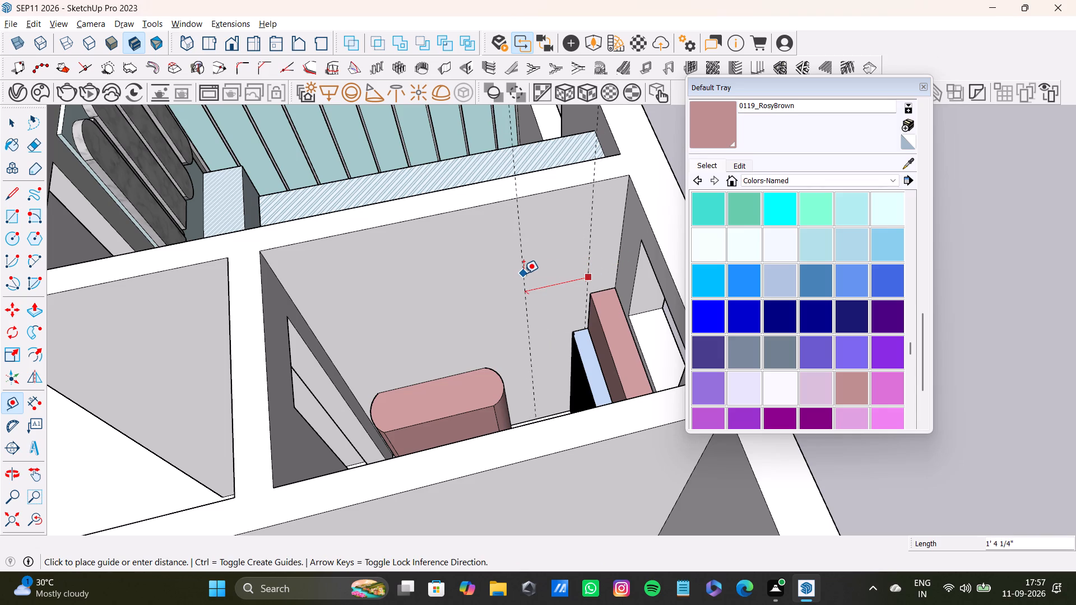
pyautogui.click(523, 273)
pyautogui.click(525, 283)
pyautogui.click(485, 283)
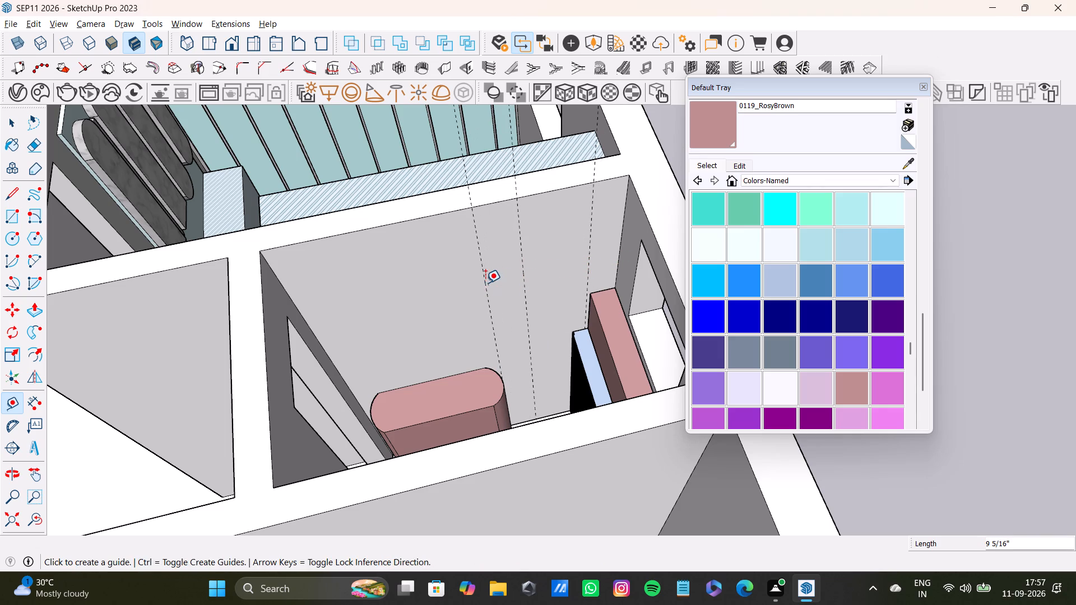
# Place three more vertical guides towards the far end of that wall, starting about 1' 4 1/2" beyond the third guide.
pyautogui.click(486, 291)
pyautogui.click(414, 293)
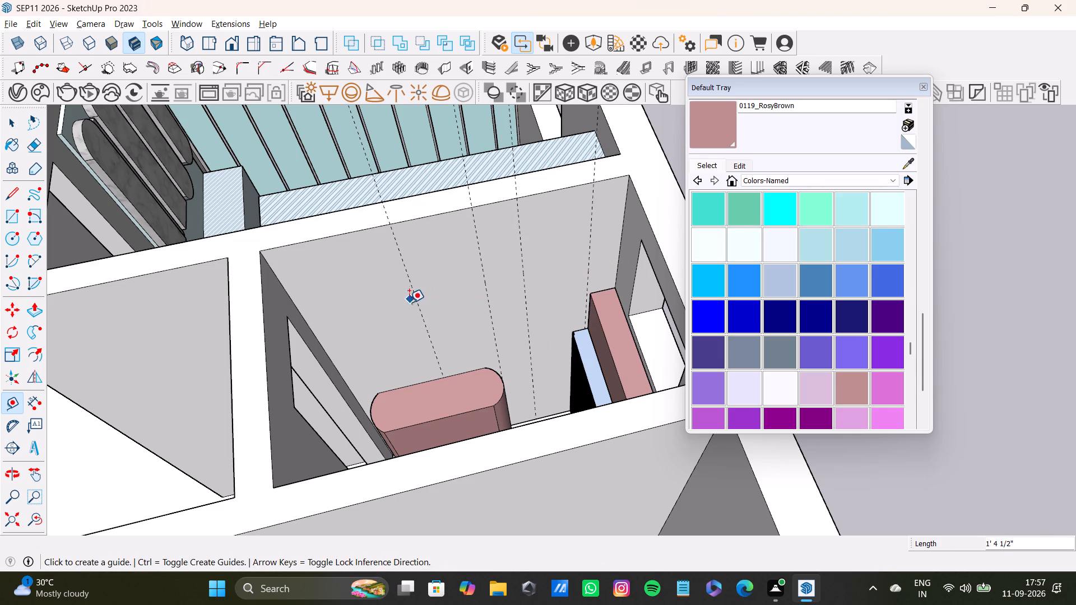
pyautogui.click(416, 303)
pyautogui.click(368, 300)
pyautogui.moveTo(372, 308); pyautogui.dragTo(341, 308)
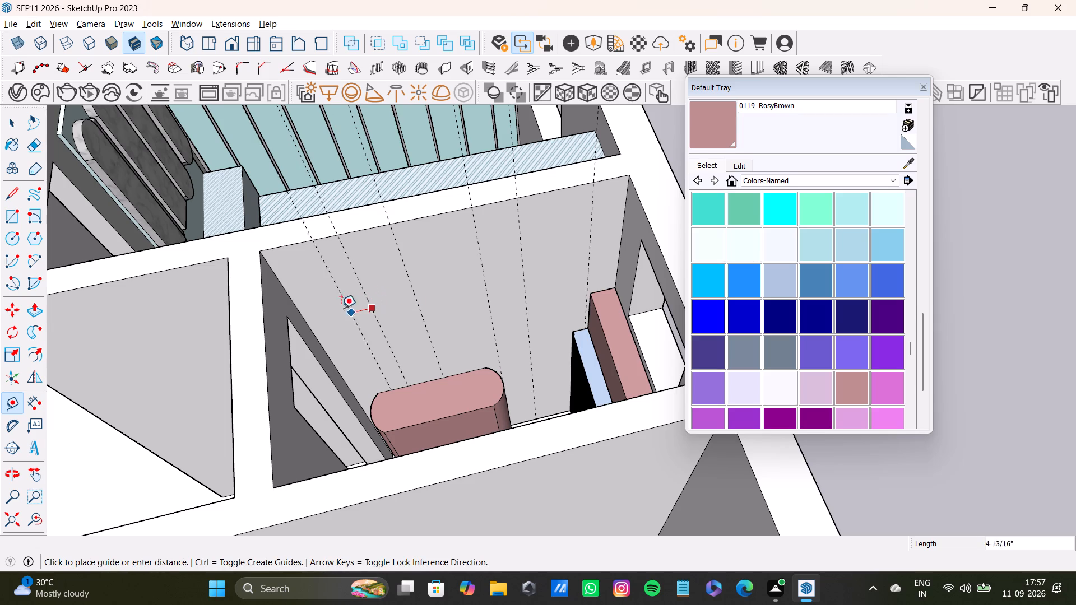
pyautogui.moveTo(341, 308); pyautogui.dragTo(341, 308)
pyautogui.click(302, 305)
pyautogui.press('space')
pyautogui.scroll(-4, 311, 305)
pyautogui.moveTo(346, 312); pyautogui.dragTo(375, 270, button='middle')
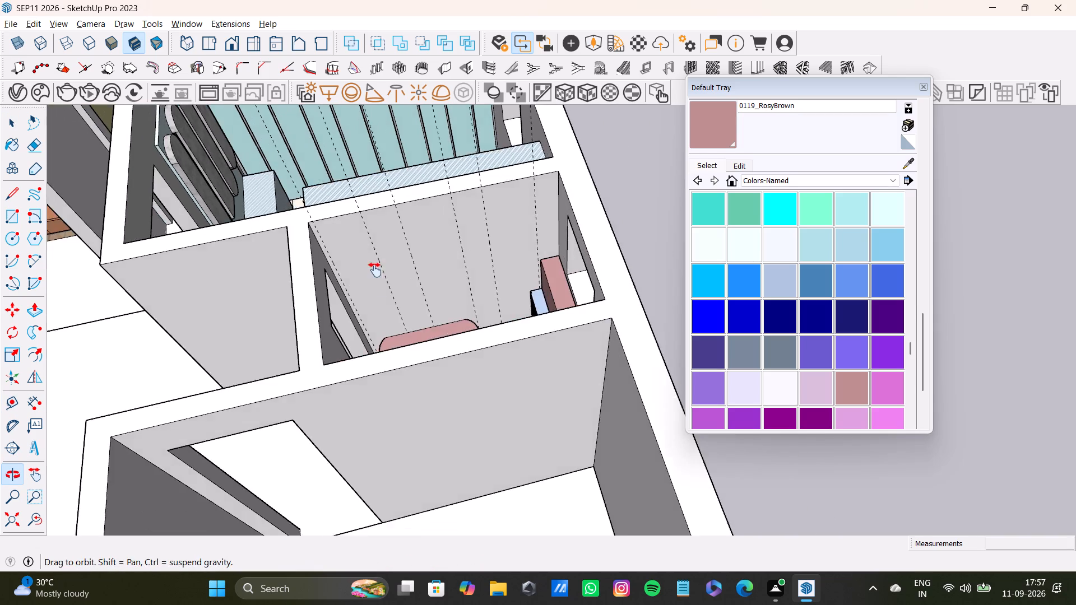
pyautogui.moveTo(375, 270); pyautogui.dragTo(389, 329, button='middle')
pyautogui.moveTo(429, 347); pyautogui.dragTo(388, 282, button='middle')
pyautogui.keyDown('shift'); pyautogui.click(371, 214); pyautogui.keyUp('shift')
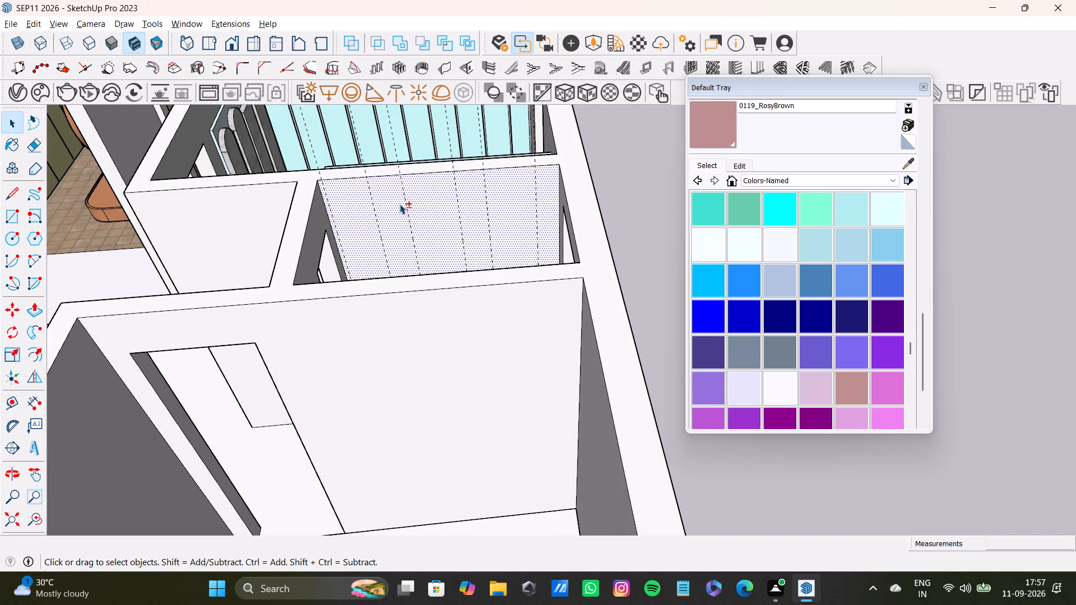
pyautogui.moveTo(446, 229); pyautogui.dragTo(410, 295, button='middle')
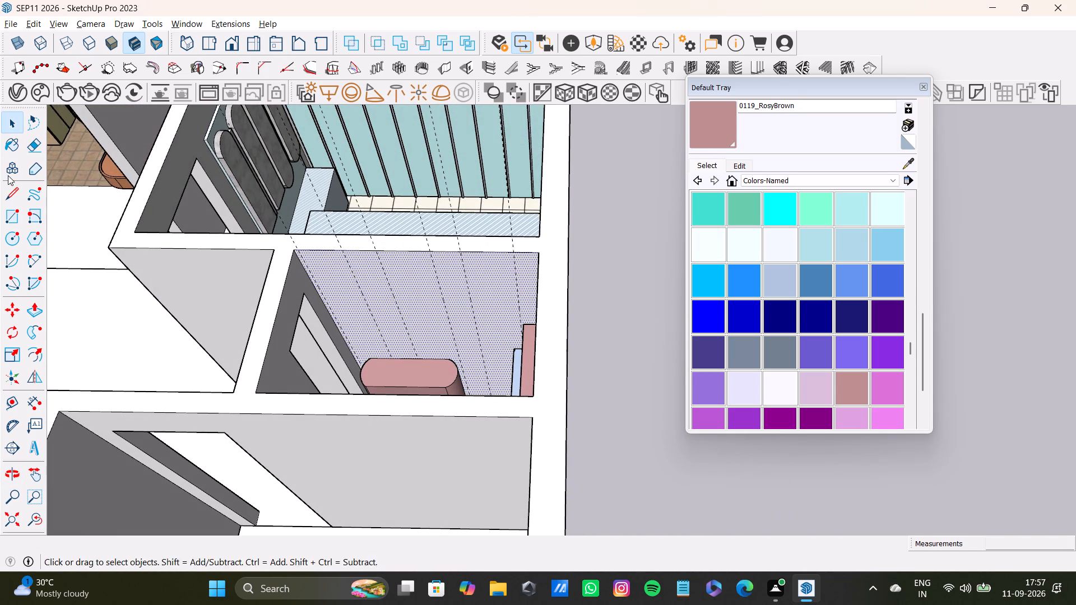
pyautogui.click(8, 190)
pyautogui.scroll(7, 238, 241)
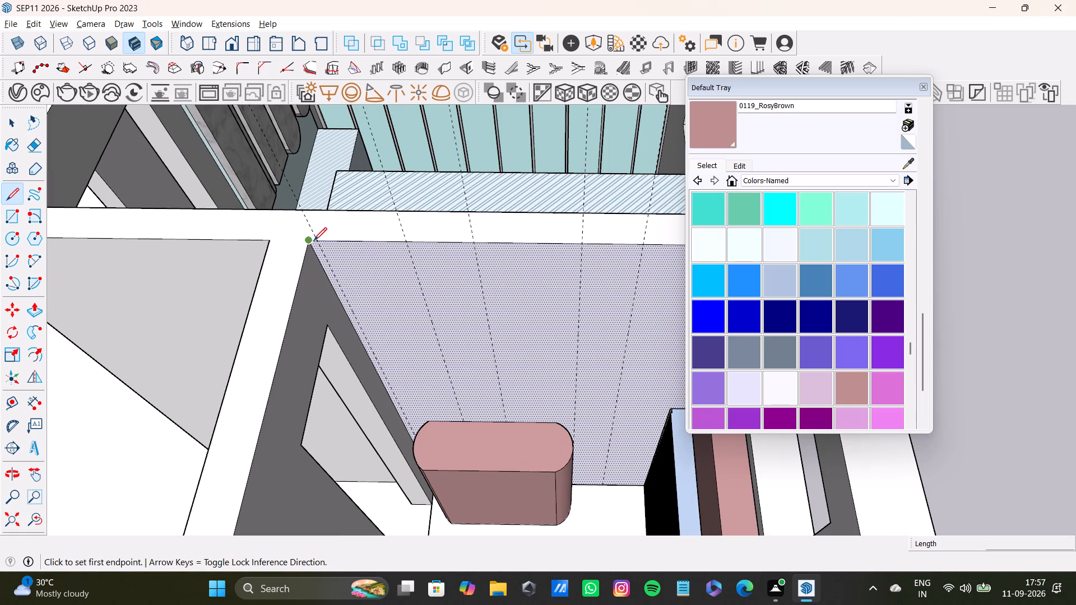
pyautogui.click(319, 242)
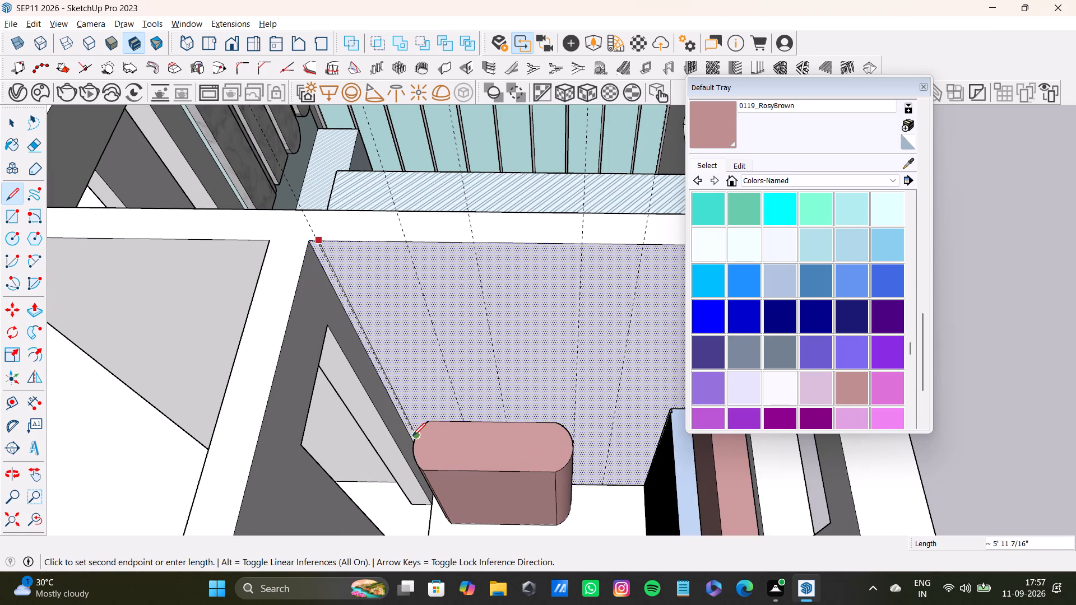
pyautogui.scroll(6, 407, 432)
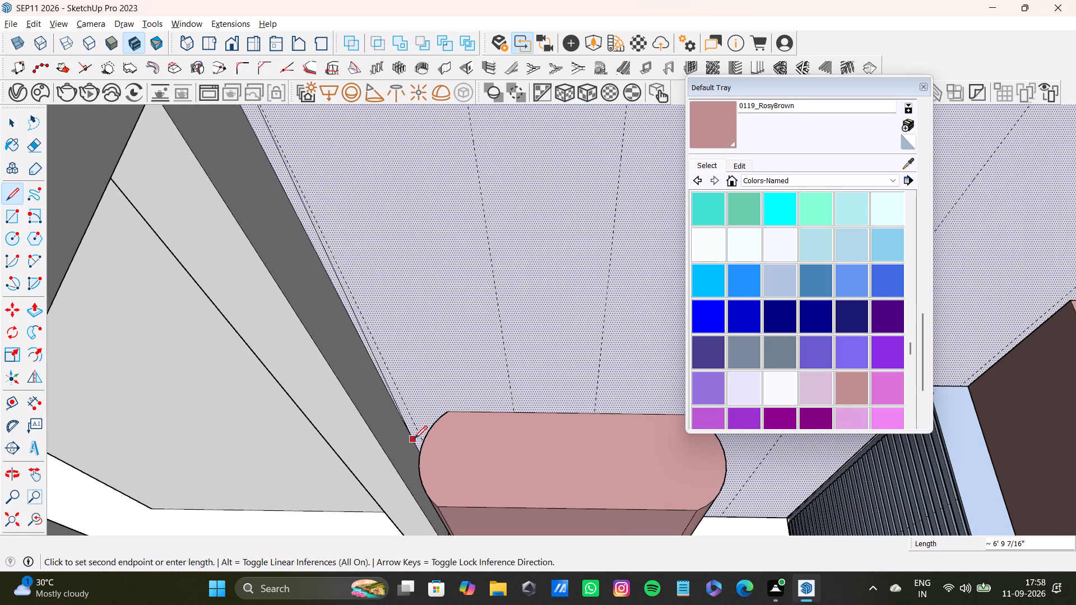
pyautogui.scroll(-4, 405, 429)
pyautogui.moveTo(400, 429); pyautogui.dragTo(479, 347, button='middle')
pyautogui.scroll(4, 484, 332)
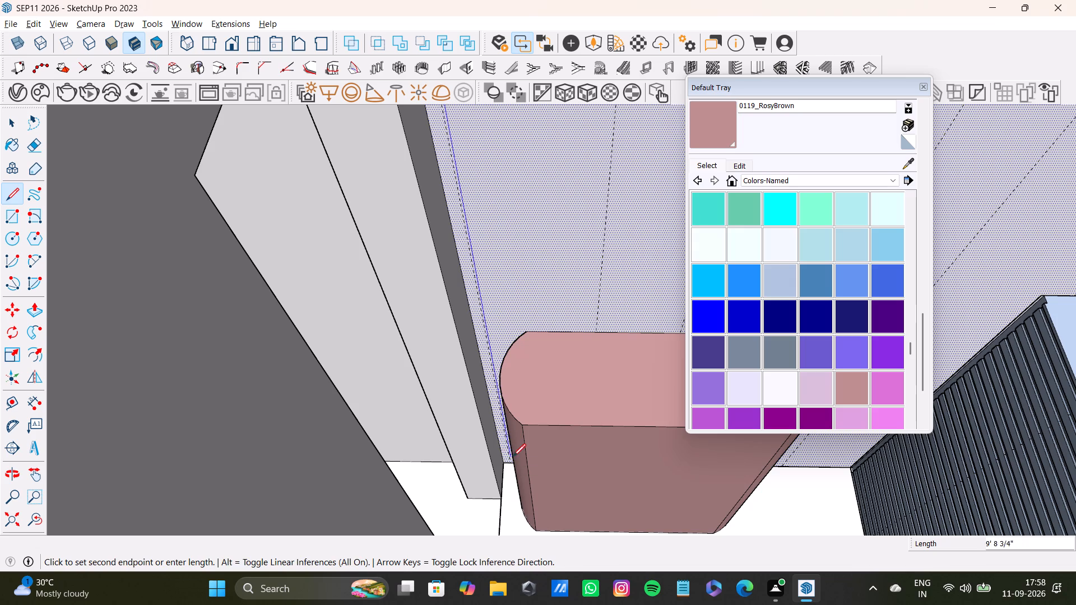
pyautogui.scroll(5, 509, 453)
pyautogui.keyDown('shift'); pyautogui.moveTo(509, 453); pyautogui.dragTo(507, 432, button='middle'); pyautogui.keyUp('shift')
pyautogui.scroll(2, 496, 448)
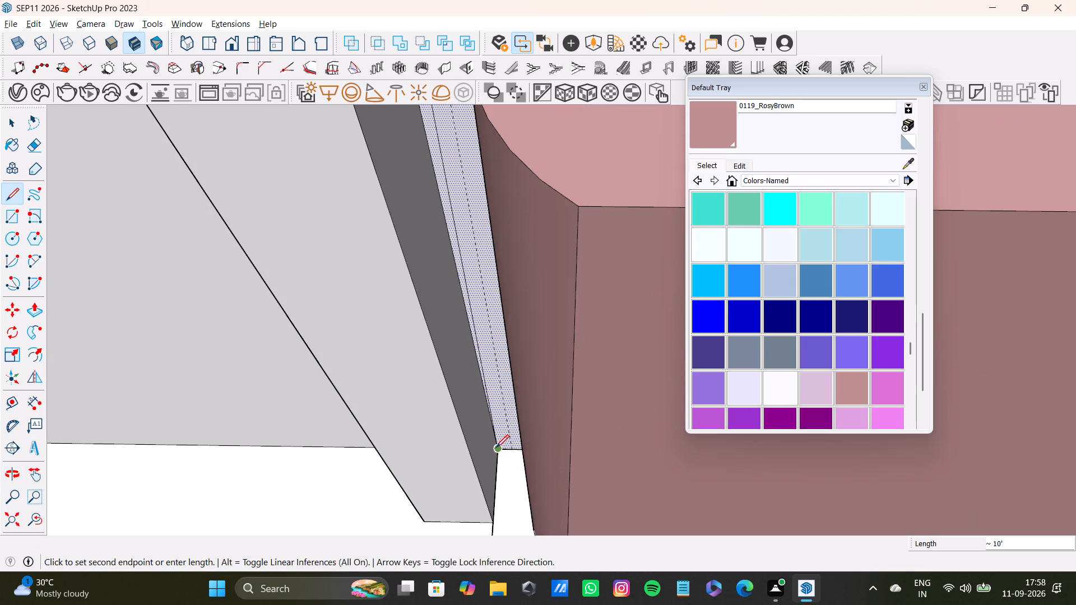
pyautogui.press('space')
# Draw a 10' vertical line down the unpainted long wall along the guide nearest the doorway end.
pyautogui.scroll(-5, 496, 448)
pyautogui.keyDown('shift'); pyautogui.moveTo(450, 299); pyautogui.dragTo(435, 497, button='middle'); pyautogui.keyUp('shift')
pyautogui.press('l')
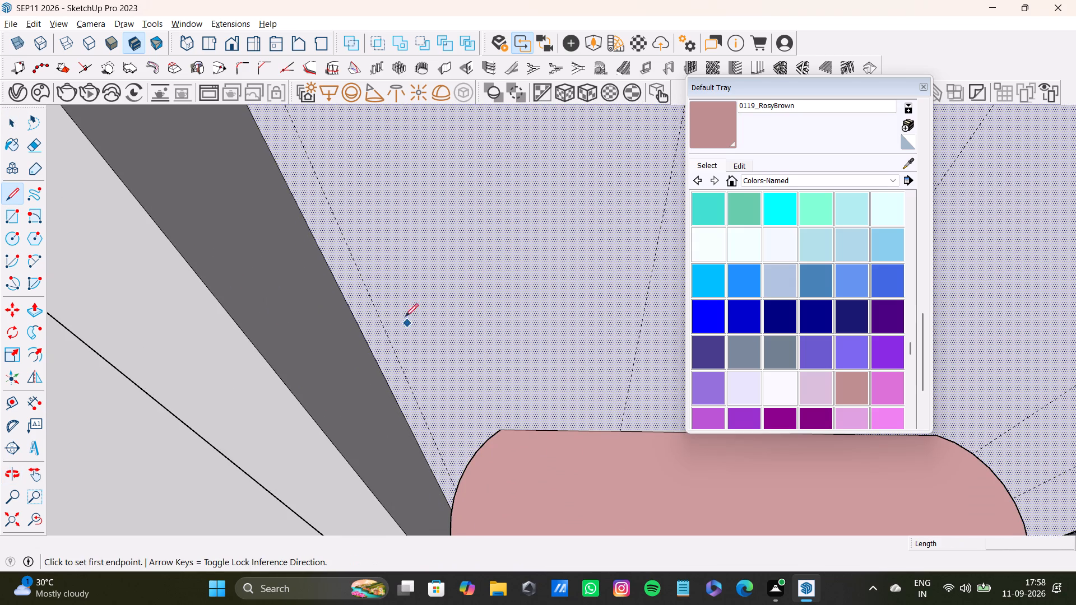
pyautogui.scroll(-4, 402, 299)
pyautogui.keyDown('shift'); pyautogui.moveTo(389, 259); pyautogui.dragTo(448, 588, button='middle'); pyautogui.keyUp('shift')
pyautogui.scroll(-13, 242, 399)
pyautogui.moveTo(225, 358); pyautogui.dragTo(301, 366, button='middle')
pyautogui.scroll(6, 197, 299)
pyautogui.click(196, 230)
pyautogui.scroll(-3, 331, 413)
pyautogui.moveTo(367, 444); pyautogui.dragTo(272, 110, button='middle')
pyautogui.keyDown('shift'); pyautogui.scroll(1, 271, 106); pyautogui.keyUp('shift')
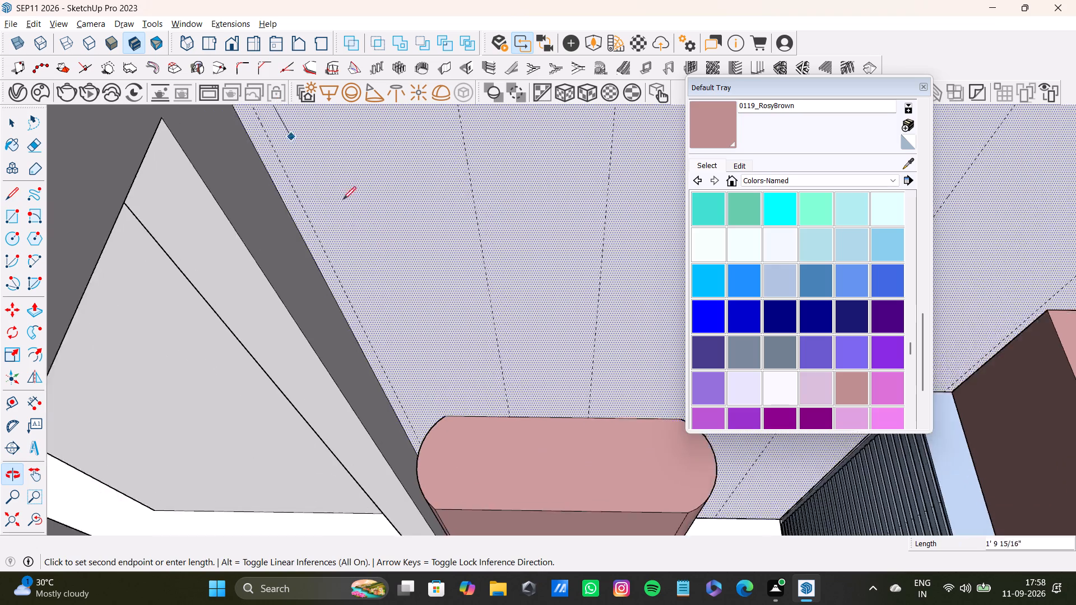
pyautogui.scroll(-3, 359, 227)
pyautogui.keyDown('shift'); pyautogui.moveTo(369, 320); pyautogui.dragTo(369, 246, button='middle'); pyautogui.keyUp('shift')
pyautogui.scroll(-1, 416, 411)
pyautogui.moveTo(428, 425); pyautogui.dragTo(451, 381, button='middle')
pyautogui.keyDown('shift'); pyautogui.moveTo(392, 217); pyautogui.dragTo(381, 352, button='middle'); pyautogui.keyUp('shift')
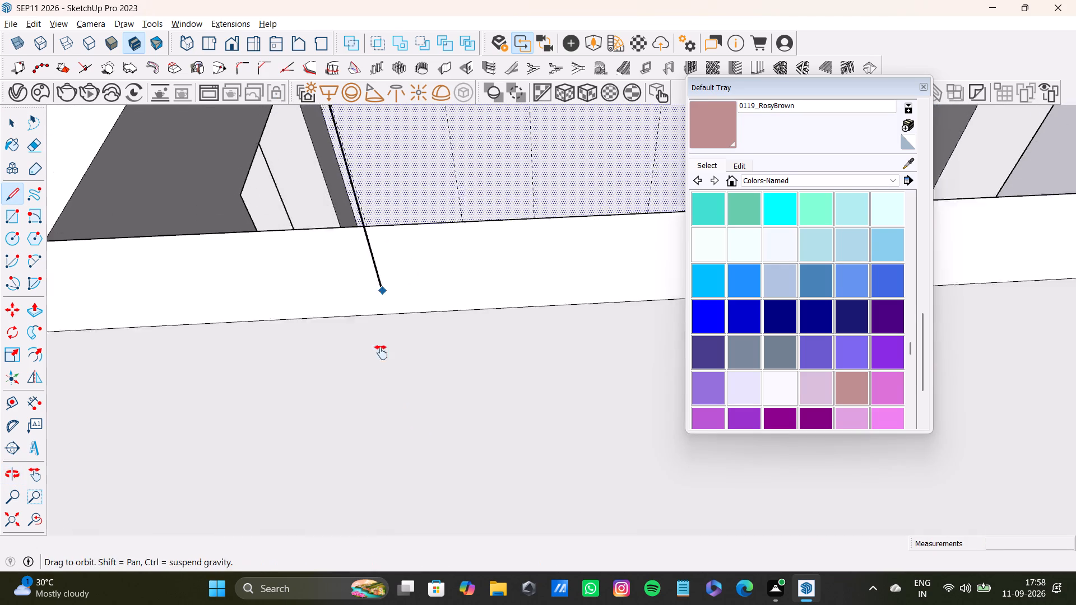
pyautogui.keyDown('shift'); pyautogui.moveTo(381, 352); pyautogui.dragTo(383, 450, button='middle'); pyautogui.keyUp('shift')
pyautogui.scroll(4, 377, 424)
pyautogui.moveTo(376, 393); pyautogui.dragTo(377, 478, button='middle')
pyautogui.scroll(8, 387, 322)
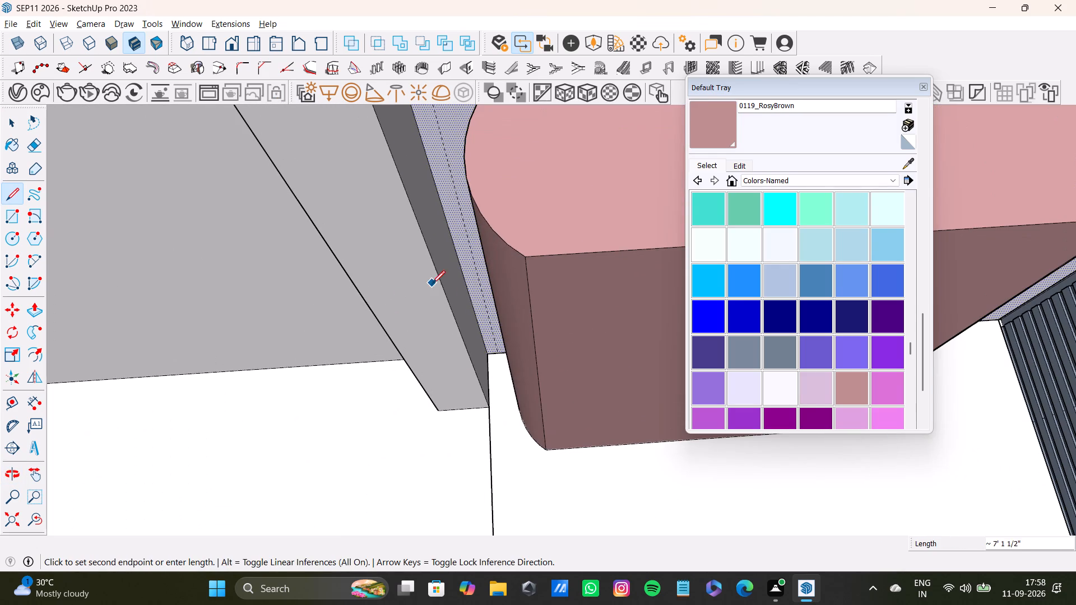
pyautogui.click(496, 351)
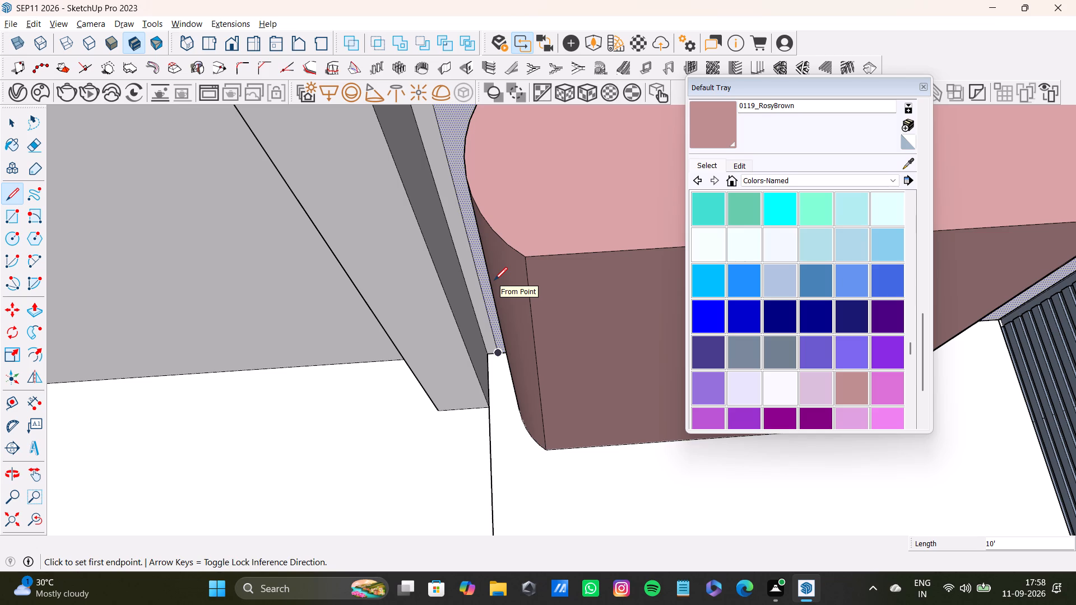
# Draw vertical dividing lines from wall top to floor along the second and third guides from the doorway end.
pyautogui.scroll(-4, 494, 280)
pyautogui.keyDown('shift'); pyautogui.moveTo(529, 233); pyautogui.dragTo(499, 402, button='middle'); pyautogui.keyUp('shift')
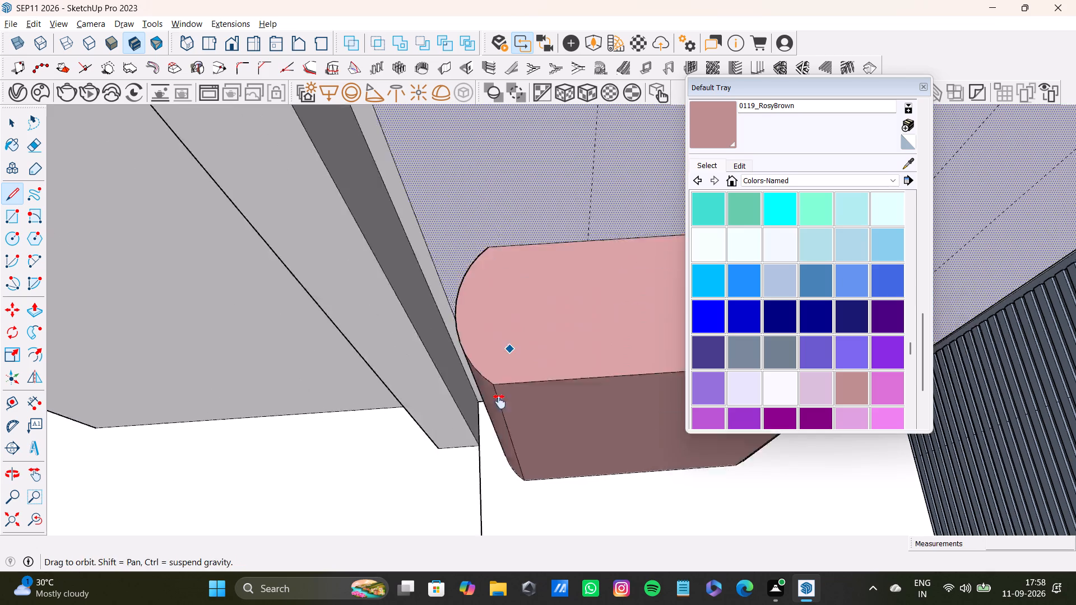
pyautogui.keyDown('shift'); pyautogui.moveTo(499, 402); pyautogui.dragTo(495, 448, button='middle'); pyautogui.keyUp('shift')
pyautogui.scroll(-6, 504, 299)
pyautogui.keyDown('shift'); pyautogui.moveTo(511, 244); pyautogui.dragTo(514, 465, button='middle'); pyautogui.keyUp('shift')
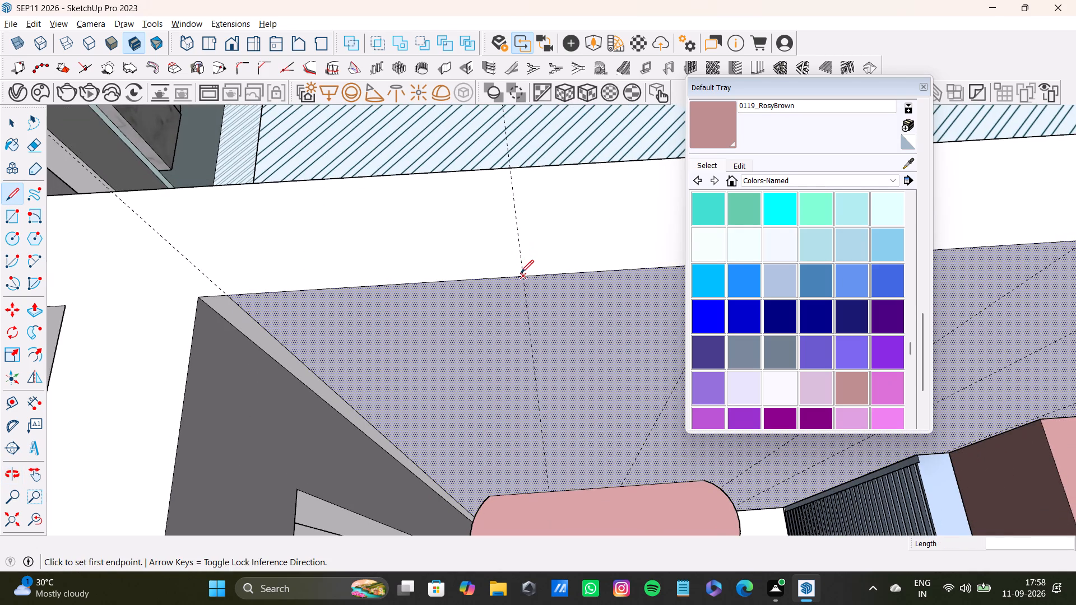
pyautogui.click(521, 273)
pyautogui.moveTo(546, 481); pyautogui.dragTo(442, 406, button='middle')
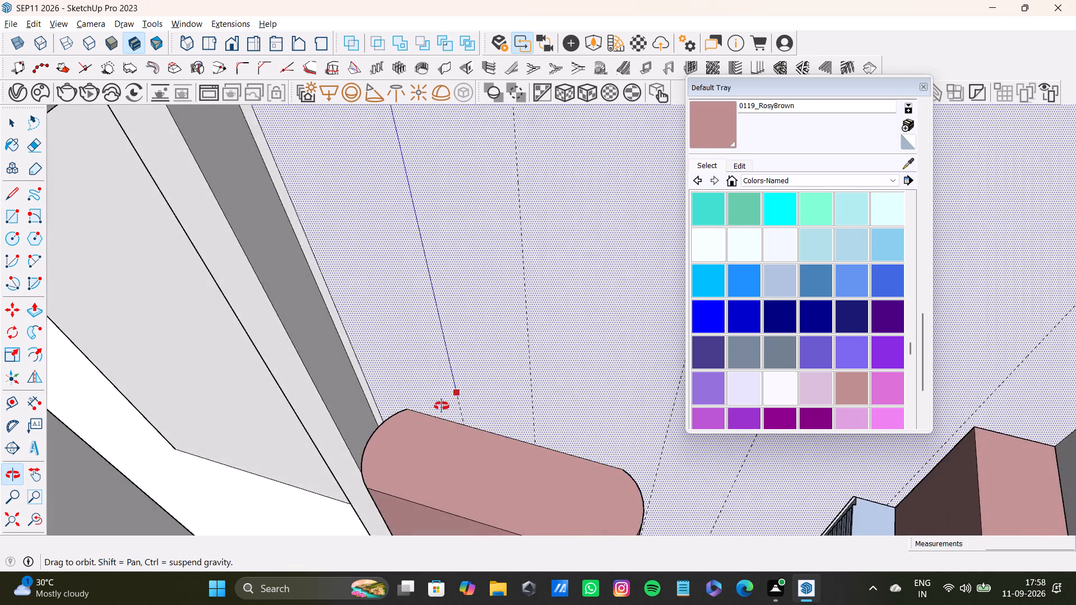
pyautogui.moveTo(442, 406); pyautogui.dragTo(426, 414, button='middle')
pyautogui.scroll(2, 448, 426)
pyautogui.click(454, 430)
pyautogui.scroll(-2, 492, 415)
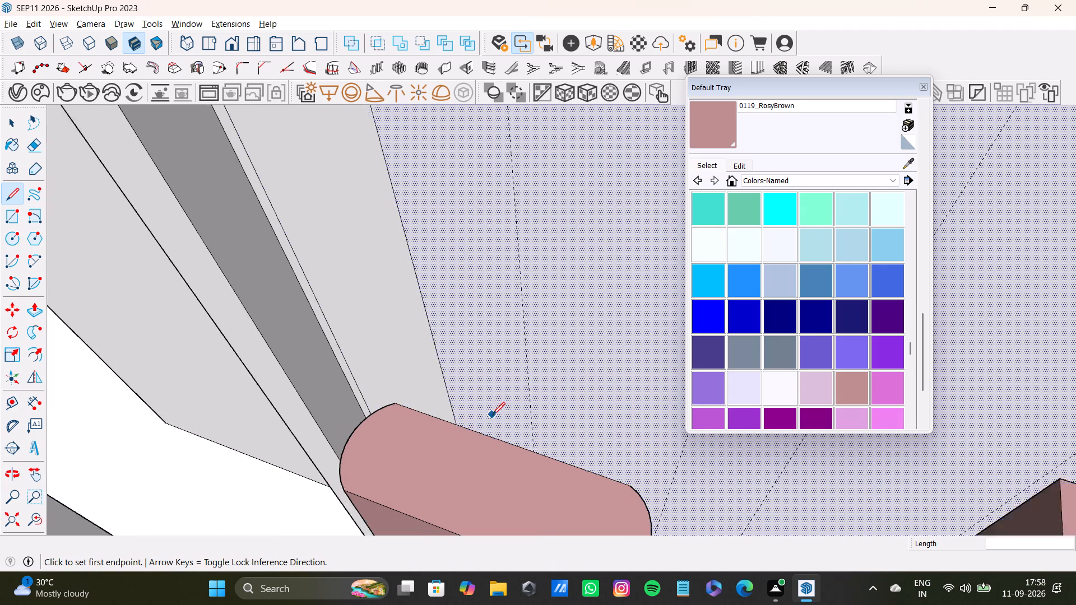
pyautogui.scroll(-6, 492, 415)
pyautogui.keyDown('shift'); pyautogui.moveTo(478, 372); pyautogui.dragTo(479, 491, button='middle'); pyautogui.keyUp('shift')
pyautogui.moveTo(493, 471); pyautogui.dragTo(548, 424, button='middle')
pyautogui.click(572, 260)
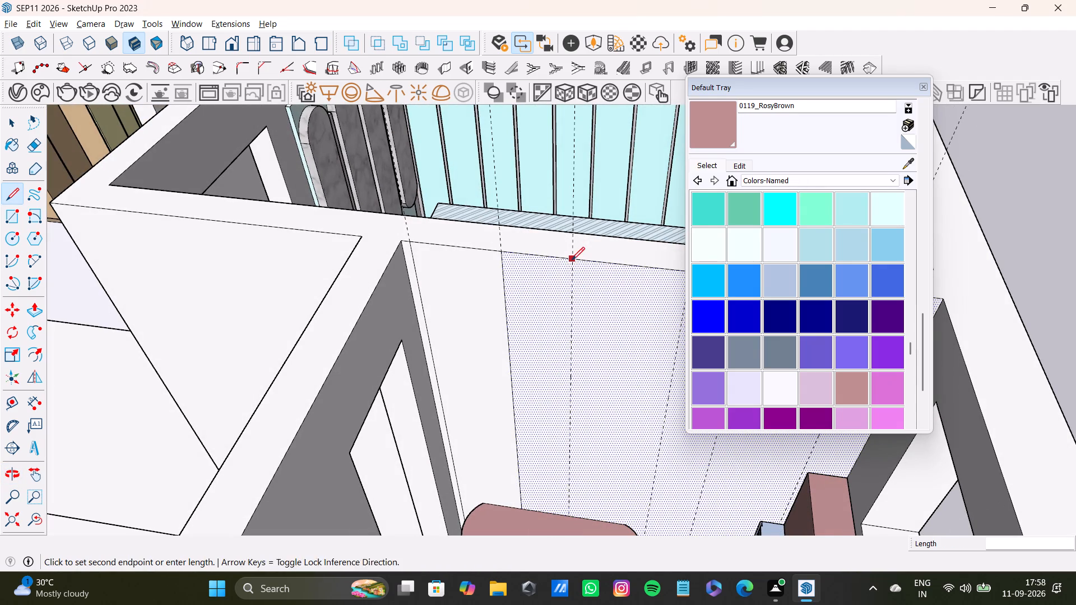
pyautogui.click(568, 516)
# Draw a vertical dividing line down the same wall along the fourth guide from the doorway end.
pyautogui.scroll(-4, 575, 497)
pyautogui.keyDown('shift'); pyautogui.scroll(1, 556, 444); pyautogui.keyUp('shift')
pyautogui.keyDown('shift'); pyautogui.moveTo(550, 441); pyautogui.dragTo(468, 434, button='middle'); pyautogui.keyUp('shift')
pyautogui.scroll(3, 533, 359)
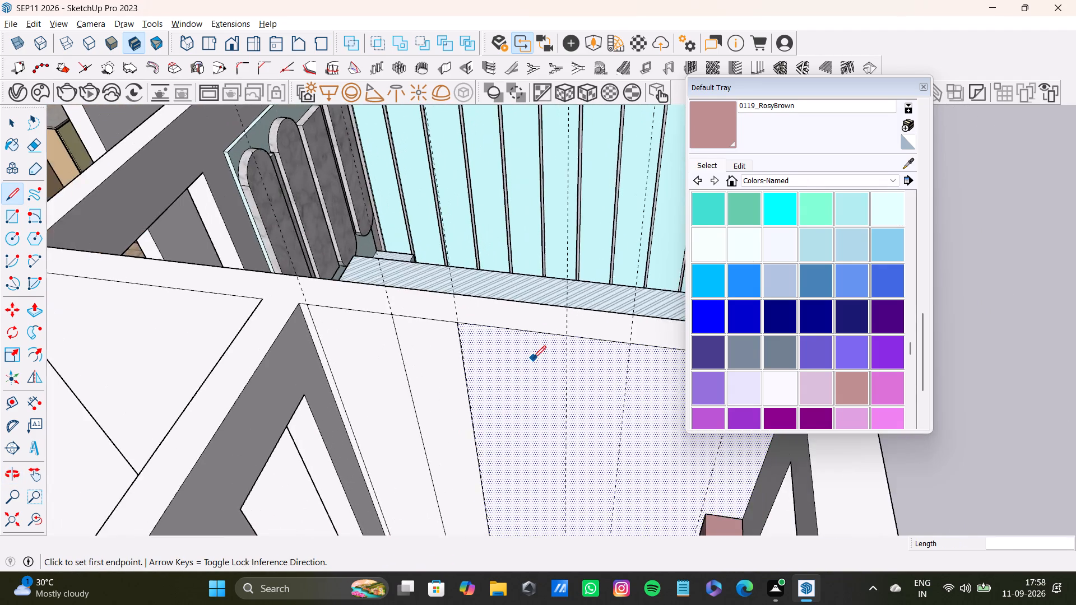
pyautogui.scroll(6, 533, 359)
pyautogui.click(587, 332)
pyautogui.moveTo(583, 455); pyautogui.dragTo(591, 203, button='middle')
pyautogui.scroll(-1, 583, 455)
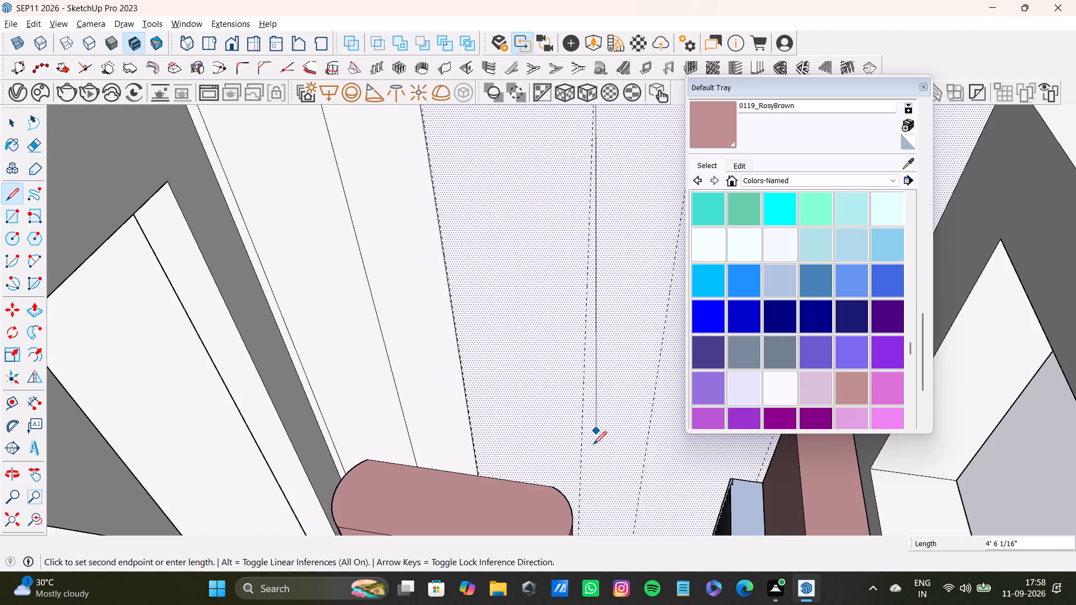
pyautogui.keyDown('shift'); pyautogui.moveTo(577, 499); pyautogui.dragTo(569, 314, button='middle'); pyautogui.keyUp('shift')
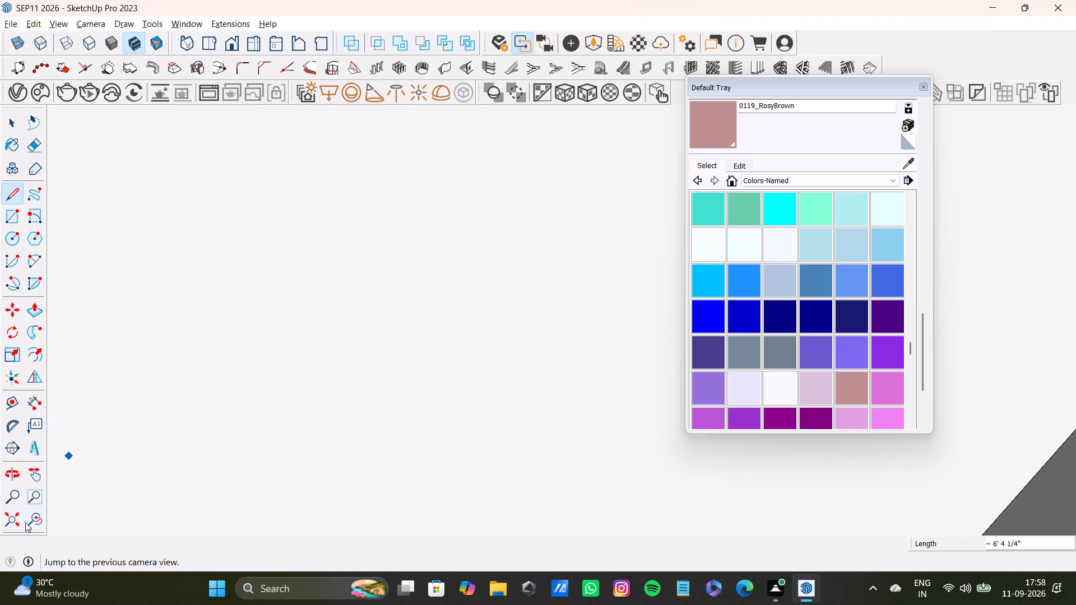
pyautogui.click(26, 518)
pyautogui.moveTo(325, 483); pyautogui.dragTo(265, 551, button='middle')
pyautogui.scroll(1, 453, 483)
pyautogui.moveTo(493, 501); pyautogui.dragTo(460, 404, button='middle')
pyautogui.scroll(2, 510, 466)
pyautogui.keyDown('shift'); pyautogui.moveTo(507, 472); pyautogui.dragTo(481, 380, button='middle'); pyautogui.keyUp('shift')
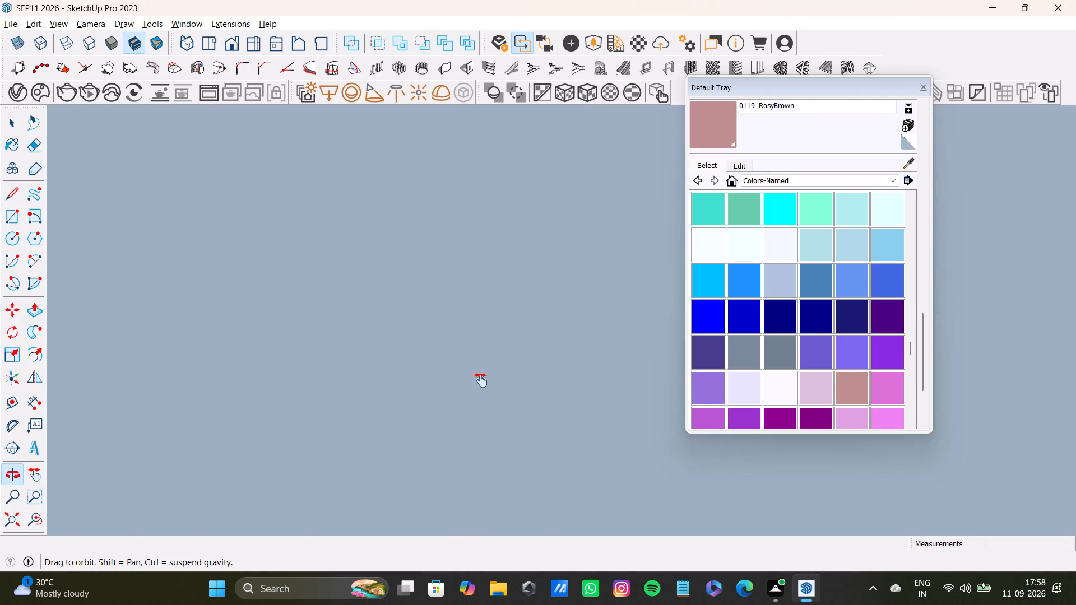
pyautogui.keyDown('shift'); pyautogui.moveTo(481, 380); pyautogui.dragTo(481, 391, button='middle'); pyautogui.keyUp('shift')
pyautogui.keyDown('shift'); pyautogui.moveTo(480, 500); pyautogui.dragTo(470, 357, button='middle'); pyautogui.keyUp('shift')
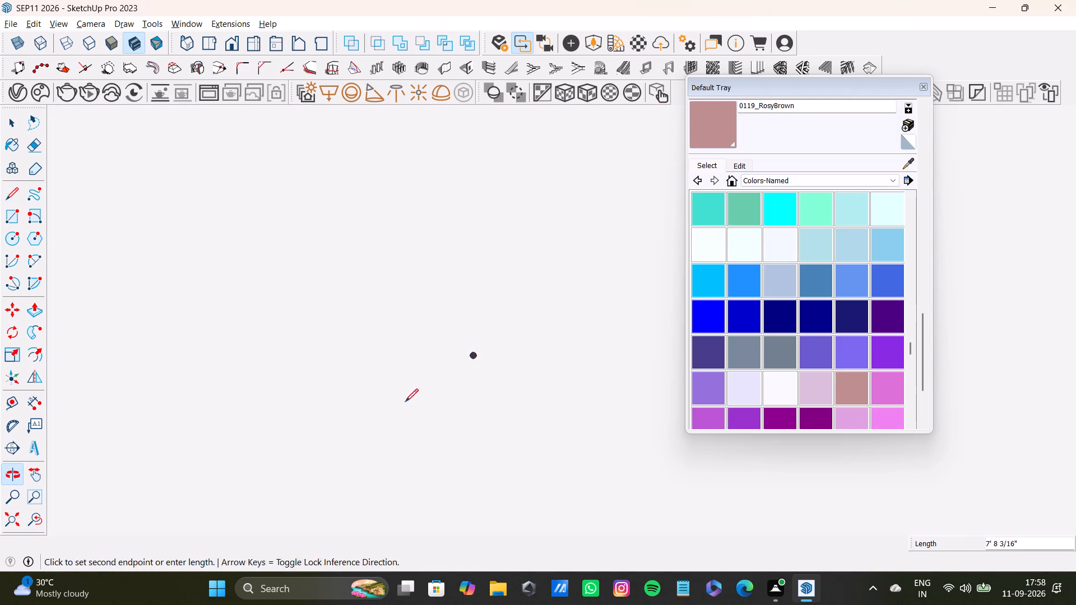
pyautogui.click(40, 524)
pyautogui.moveTo(413, 490); pyautogui.dragTo(407, 384, button='middle')
pyautogui.click(515, 519)
# Draw the last two vertical dividing lines along the fifth and sixth guides, the sixth running down behind the ledge near the window wall.
pyautogui.scroll(-3, 508, 508)
pyautogui.keyDown('shift'); pyautogui.moveTo(507, 469); pyautogui.dragTo(485, 544, button='middle'); pyautogui.keyUp('shift')
pyautogui.click(486, 231)
pyautogui.keyDown('shift'); pyautogui.moveTo(535, 496); pyautogui.dragTo(523, 415, button='middle'); pyautogui.keyUp('shift')
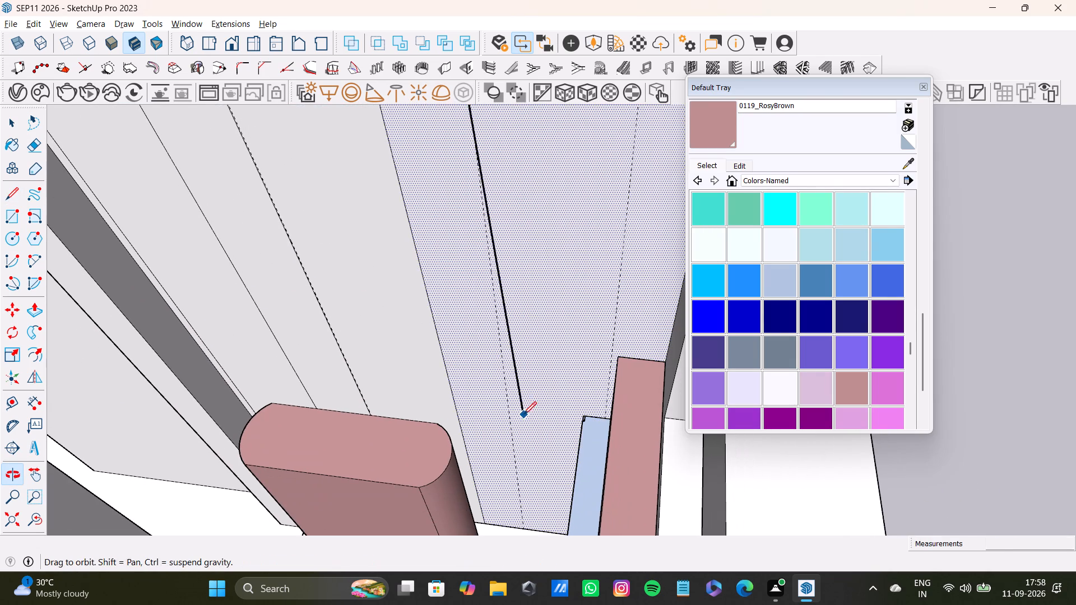
pyautogui.click(526, 525)
pyautogui.scroll(-4, 523, 525)
pyautogui.moveTo(504, 495); pyautogui.dragTo(489, 527, button='middle')
pyautogui.scroll(6, 539, 400)
pyautogui.click(559, 359)
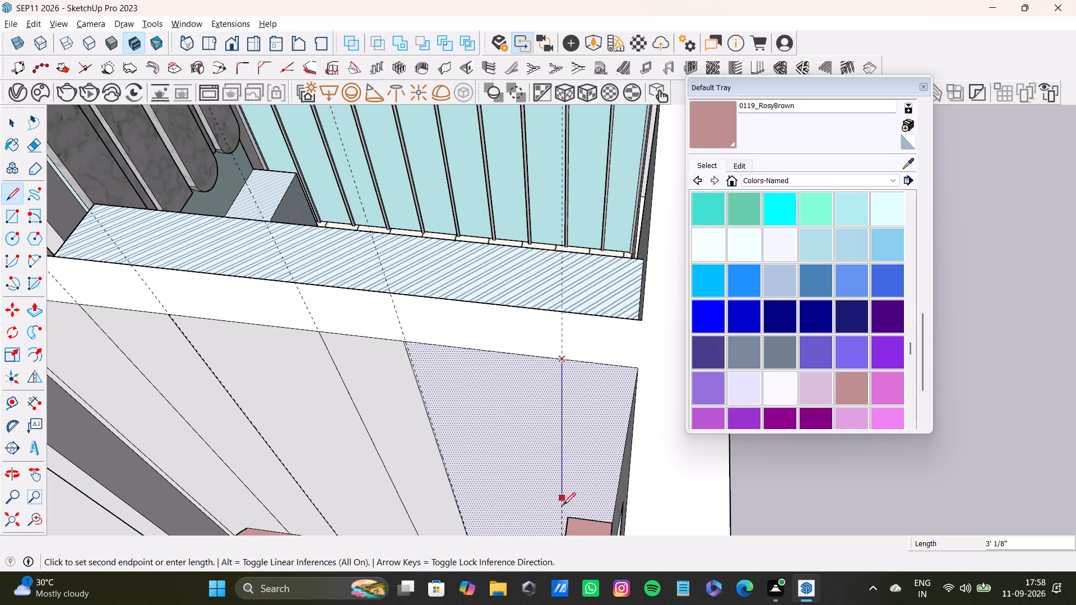
pyautogui.moveTo(561, 539); pyautogui.dragTo(706, 515, button='middle')
pyautogui.moveTo(516, 490); pyautogui.dragTo(759, 495, button='middle')
pyautogui.keyDown('shift'); pyautogui.moveTo(708, 486); pyautogui.dragTo(437, 342, button='middle'); pyautogui.keyUp('shift')
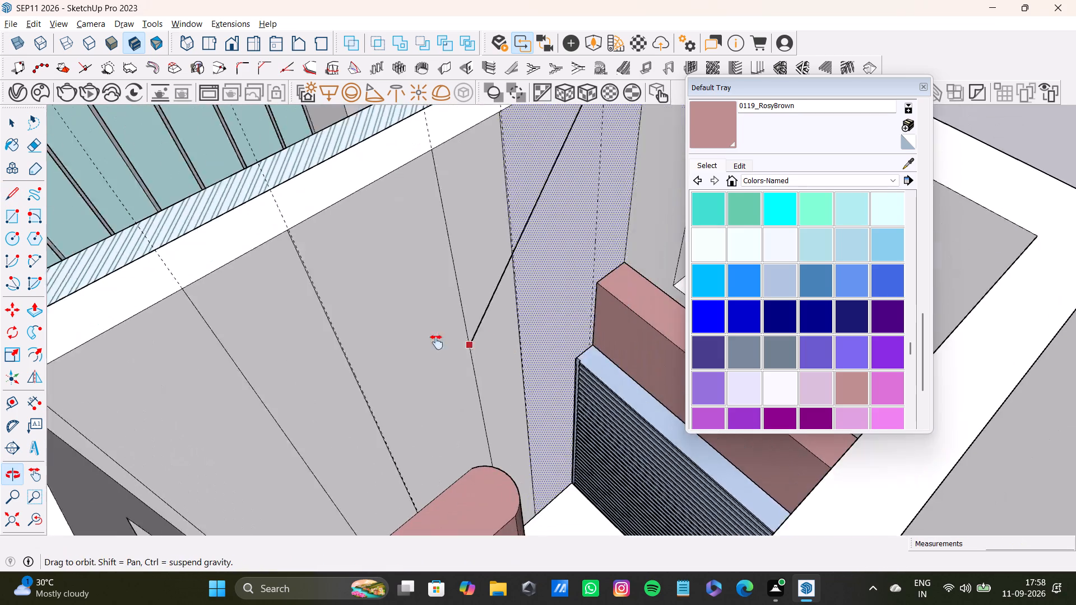
pyautogui.keyDown('shift'); pyautogui.moveTo(437, 342); pyautogui.dragTo(418, 351, button='middle'); pyautogui.keyUp('shift')
pyautogui.click(561, 351)
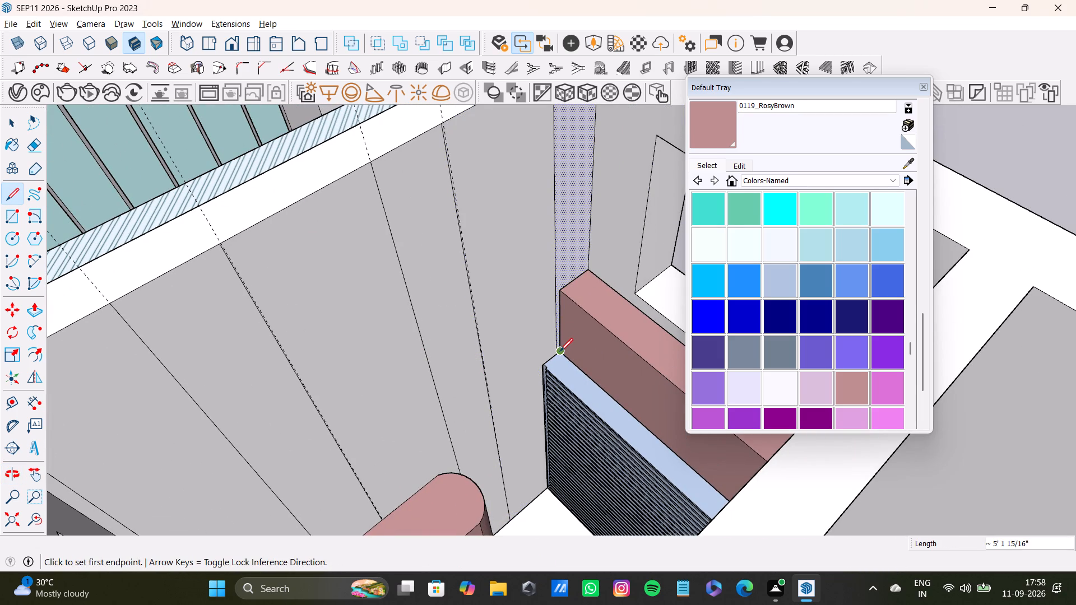
pyautogui.press('space')
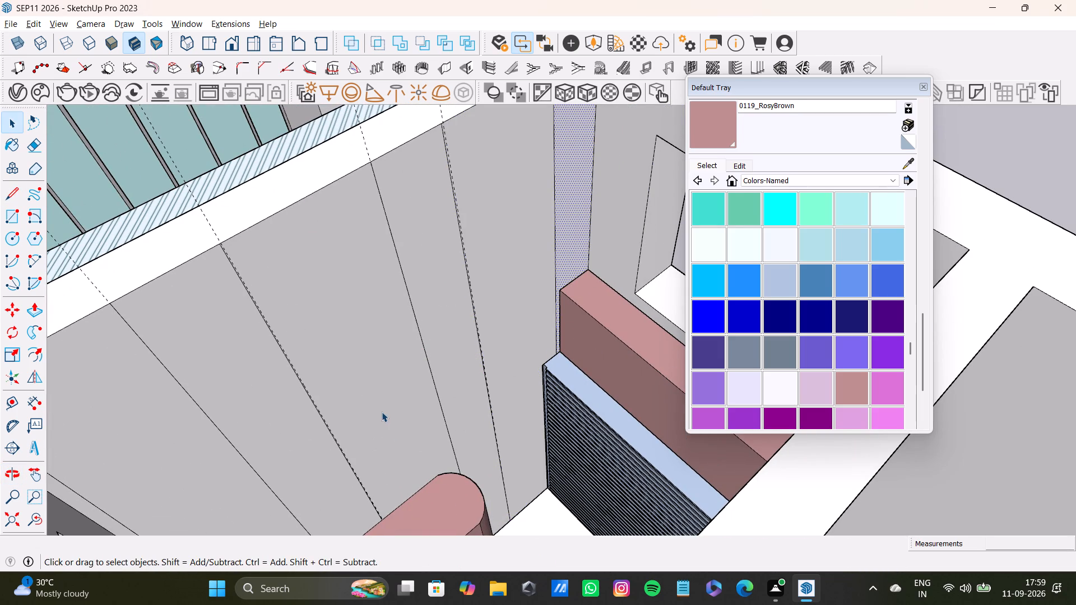
# Select the three narrow strips on the newly divided wall and paint them with 0119_RosyBrown.
pyautogui.scroll(-2, 370, 164)
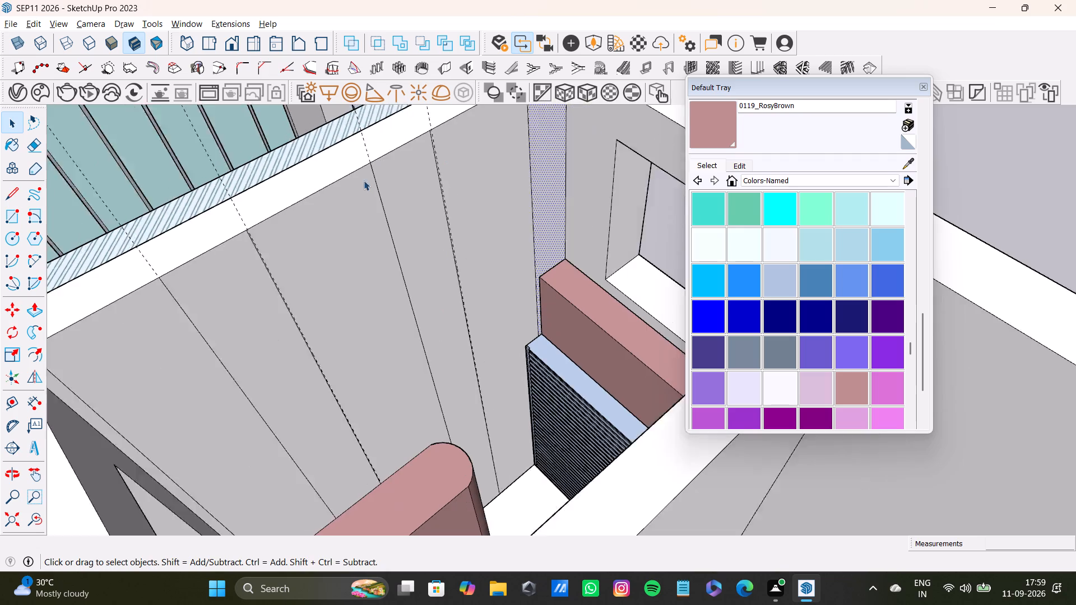
pyautogui.scroll(-5, 364, 180)
pyautogui.moveTo(441, 256); pyautogui.dragTo(490, 290, button='middle')
pyautogui.moveTo(586, 313); pyautogui.dragTo(699, 312, button='middle')
pyautogui.moveTo(464, 287); pyautogui.dragTo(381, 321, button='middle')
pyautogui.moveTo(393, 330); pyautogui.dragTo(579, 347, button='middle')
pyautogui.keyDown('shift'); pyautogui.moveTo(579, 342); pyautogui.dragTo(356, 332, button='middle'); pyautogui.keyUp('shift')
pyautogui.moveTo(368, 333); pyautogui.dragTo(549, 288, button='middle')
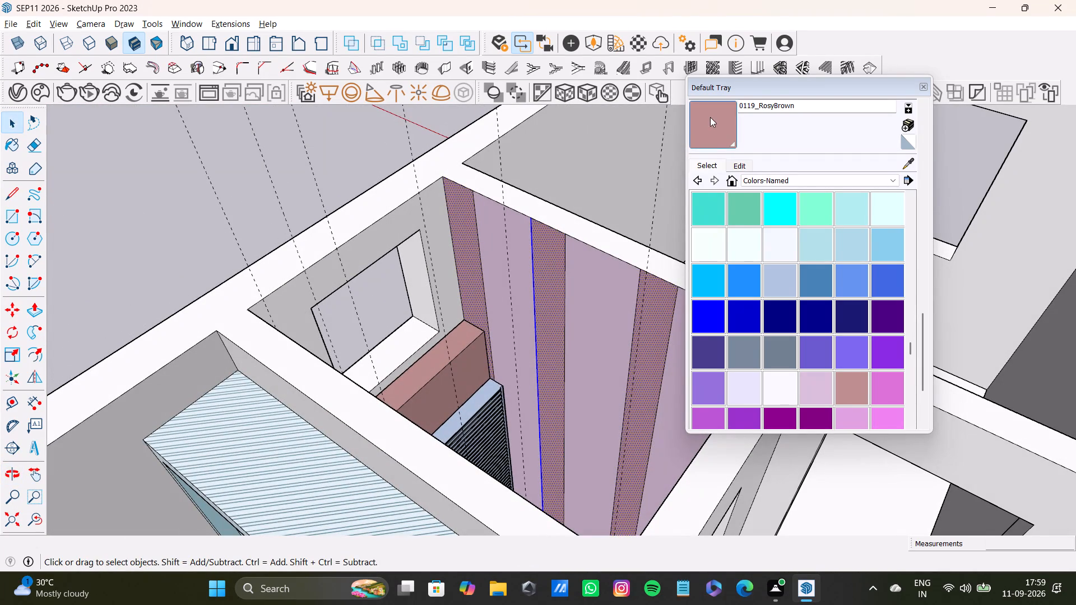
pyautogui.press('space')
pyautogui.moveTo(619, 336); pyautogui.dragTo(305, 341, button='middle')
pyautogui.keyDown('shift'); pyautogui.moveTo(402, 260); pyautogui.dragTo(425, 357, button='middle'); pyautogui.keyUp('shift')
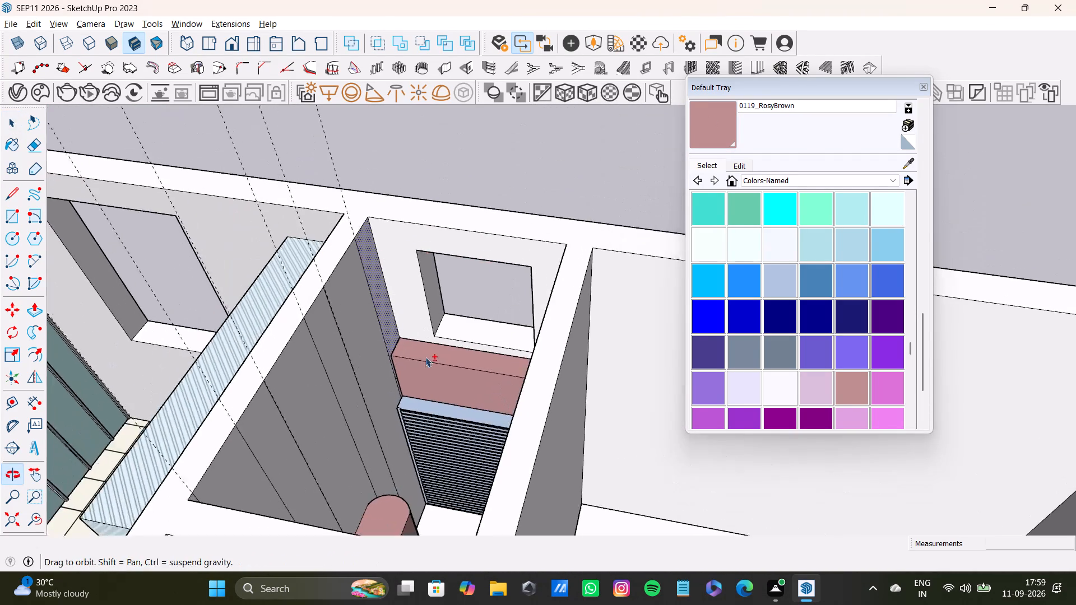
pyautogui.keyDown('shift'); pyautogui.moveTo(425, 357); pyautogui.dragTo(425, 356, button='middle'); pyautogui.keyUp('shift')
pyautogui.keyDown('shift'); pyautogui.scroll(-1, 432, 358); pyautogui.keyUp('shift')
pyautogui.moveTo(458, 362); pyautogui.dragTo(318, 383, button='middle')
pyautogui.moveTo(317, 351); pyautogui.dragTo(289, 401, button='middle')
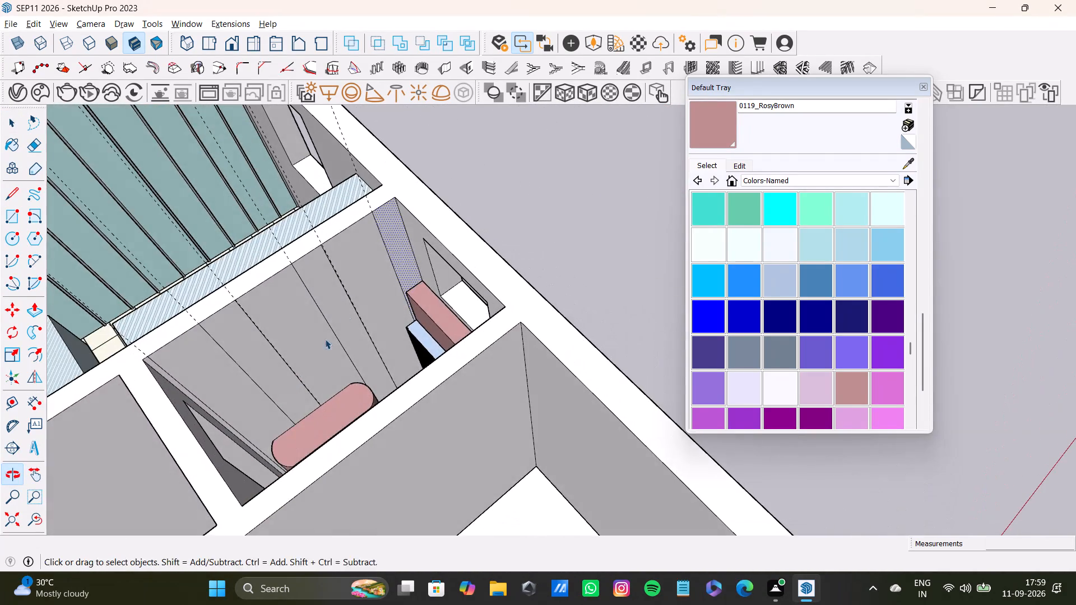
pyautogui.press('space')
pyautogui.scroll(3, 349, 291)
pyautogui.keyDown('shift'); pyautogui.click(314, 300); pyautogui.keyUp('shift')
pyautogui.keyDown('shift'); pyautogui.click(210, 353); pyautogui.keyUp('shift')
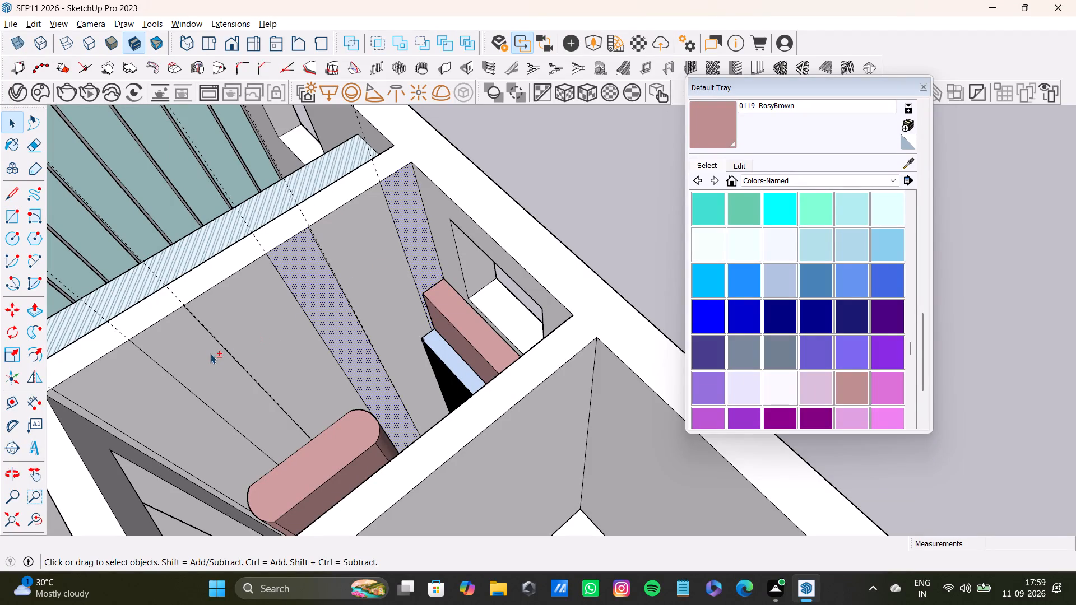
pyautogui.keyDown('shift'); pyautogui.click(708, 125); pyautogui.keyUp('shift')
pyautogui.keyDown('shift'); pyautogui.click(392, 202); pyautogui.keyUp('shift')
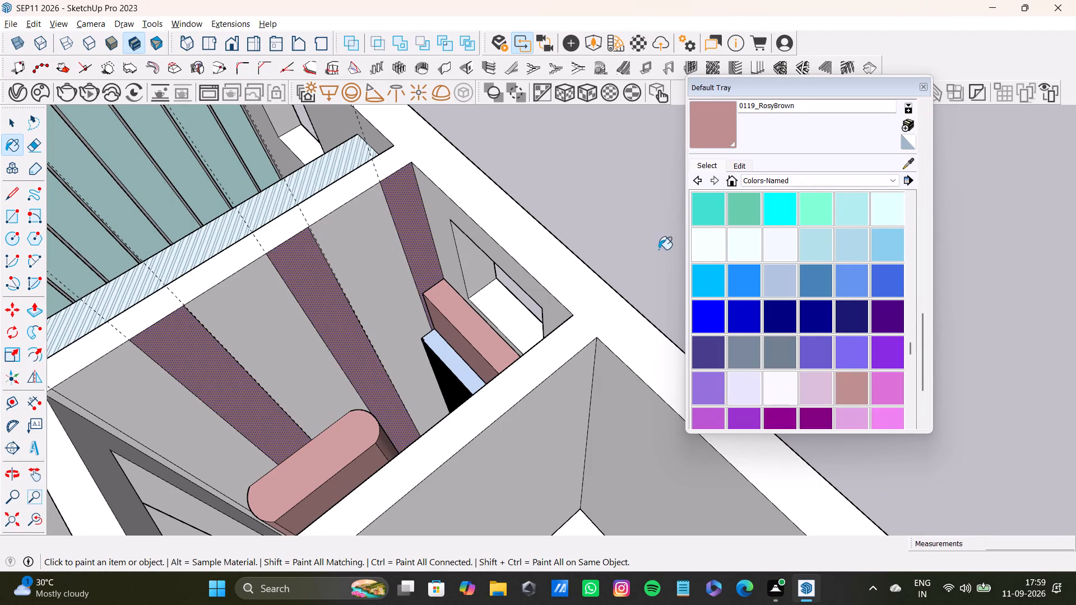
pyautogui.press('space')
# Sample 0118_Thistle from the opposite long wall and add the three wide unpainted strips to the selection.
pyautogui.click(906, 165)
pyautogui.moveTo(277, 439); pyautogui.dragTo(534, 404, button='middle')
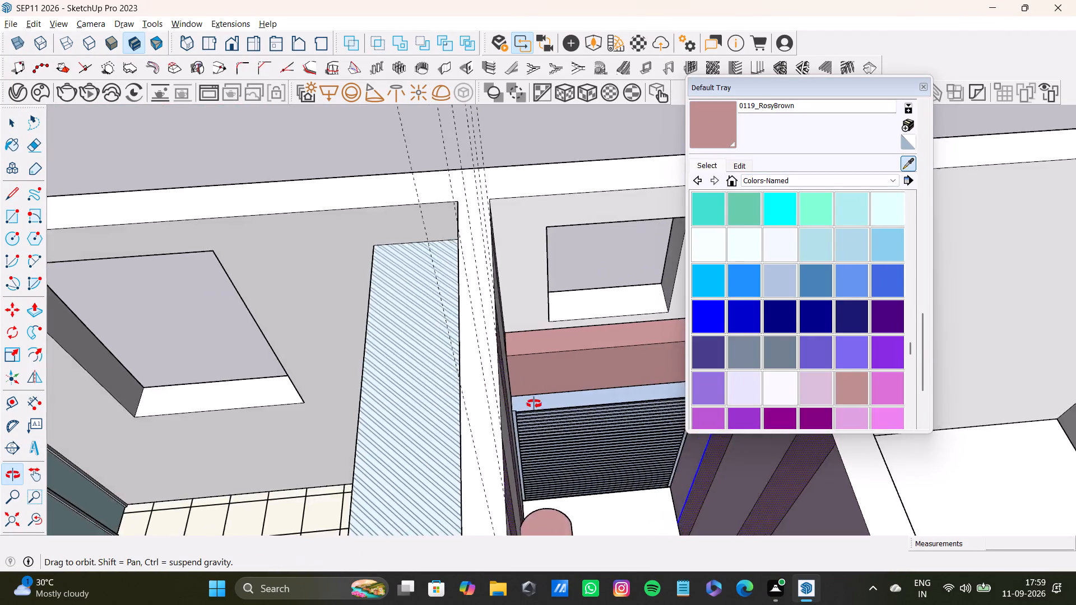
pyautogui.moveTo(534, 404); pyautogui.dragTo(352, 296, button='middle')
pyautogui.moveTo(386, 305); pyautogui.dragTo(553, 288, button='middle')
pyautogui.click(578, 235)
pyautogui.moveTo(603, 245); pyautogui.dragTo(562, 257, button='middle')
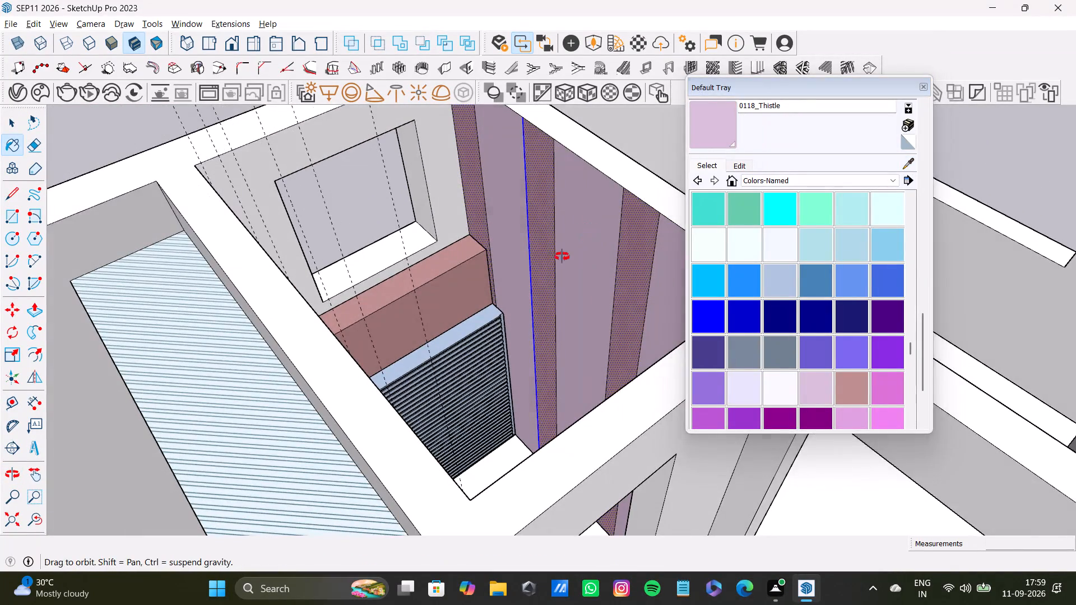
pyautogui.moveTo(562, 257); pyautogui.dragTo(135, 317, button='middle')
pyautogui.keyDown('shift'); pyautogui.moveTo(304, 214); pyautogui.dragTo(337, 439, button='middle'); pyautogui.keyUp('shift')
pyautogui.keyDown('shift'); pyautogui.scroll(-1, 337, 440); pyautogui.keyUp('shift')
pyautogui.moveTo(438, 440); pyautogui.dragTo(317, 416, button='middle')
pyautogui.press('space')
pyautogui.click(483, 244)
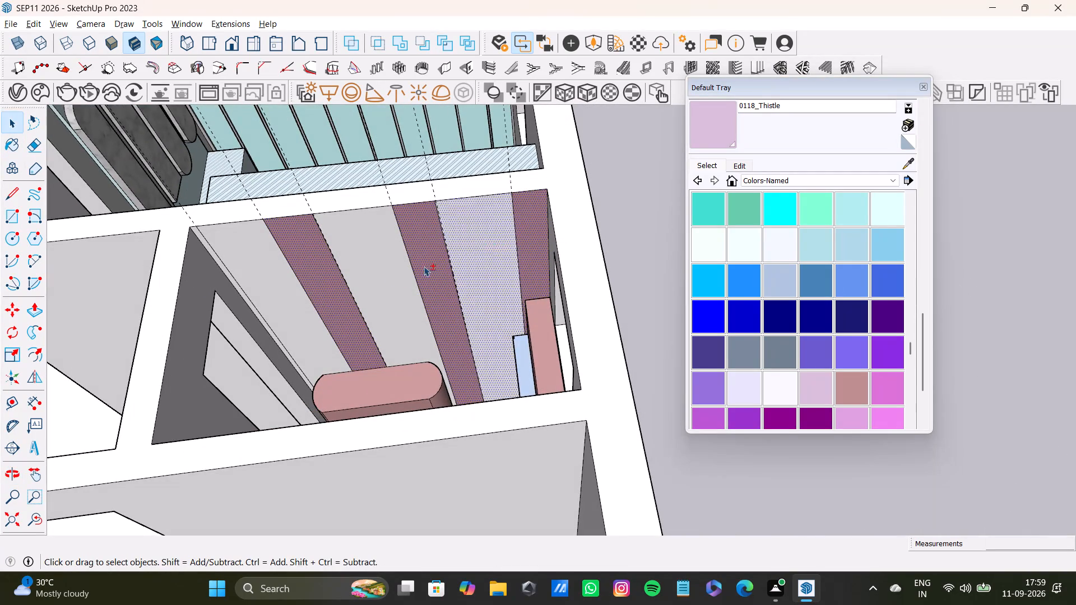
pyautogui.keyDown('shift'); pyautogui.click(388, 275); pyautogui.keyUp('shift')
pyautogui.keyDown('shift'); pyautogui.click(282, 277); pyautogui.keyUp('shift')
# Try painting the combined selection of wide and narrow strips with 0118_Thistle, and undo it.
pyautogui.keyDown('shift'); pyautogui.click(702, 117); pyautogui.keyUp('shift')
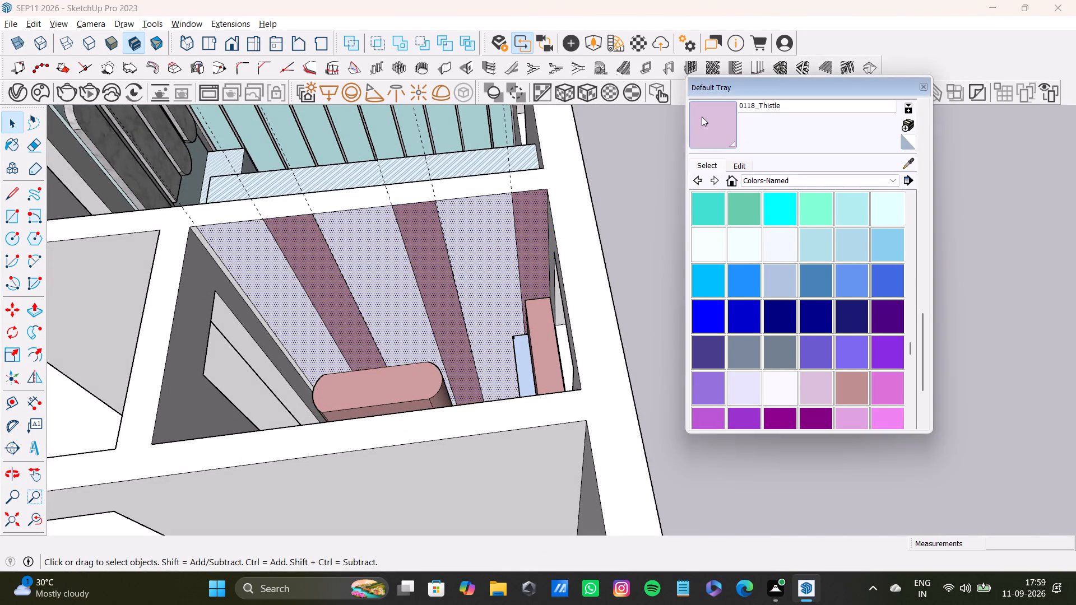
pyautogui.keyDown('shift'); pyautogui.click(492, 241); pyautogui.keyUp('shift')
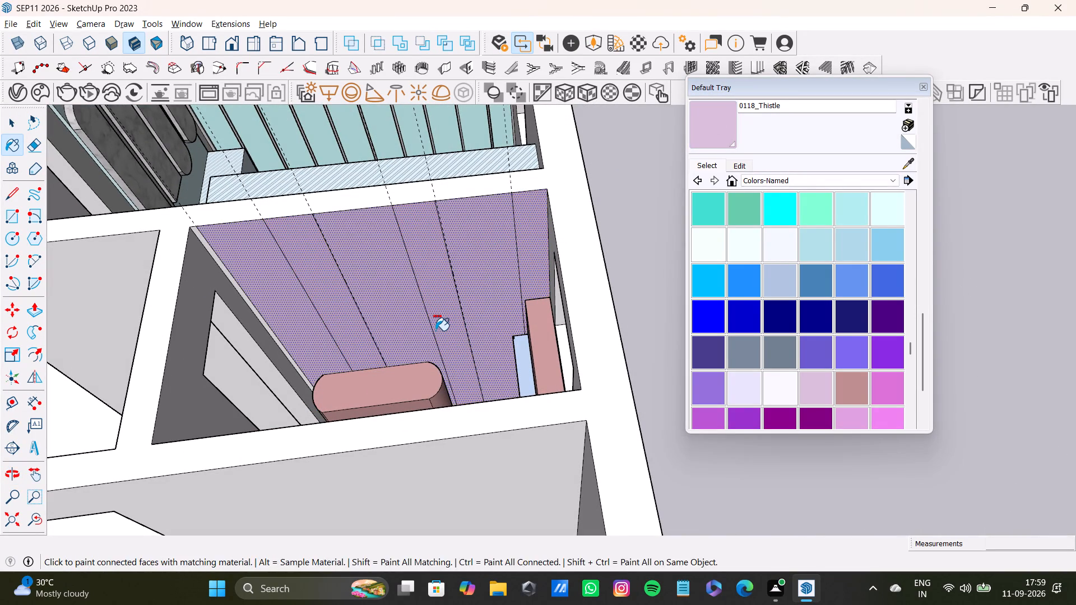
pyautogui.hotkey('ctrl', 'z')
# Remove the three narrow strips from the selection, paint the wide strips with 0118_Thistle, and clear the selection.
pyautogui.press('space')
pyautogui.keyDown('shift'); pyautogui.click(528, 269); pyautogui.keyUp('shift')
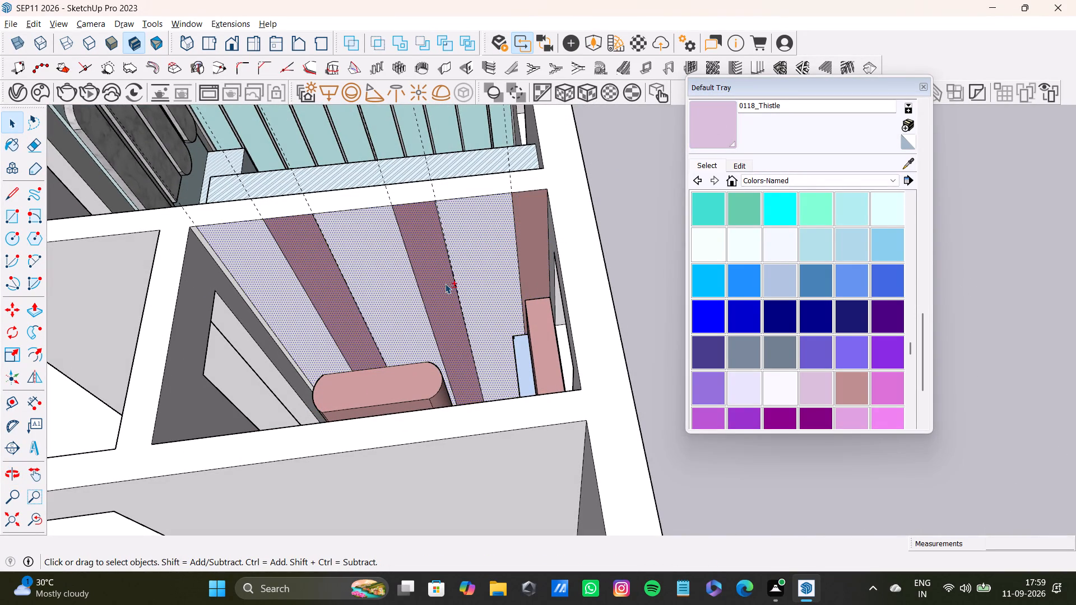
pyautogui.keyDown('shift'); pyautogui.click(435, 291); pyautogui.keyUp('shift')
pyautogui.keyDown('shift'); pyautogui.click(319, 284); pyautogui.keyUp('shift')
pyautogui.keyDown('shift'); pyautogui.click(726, 120); pyautogui.keyUp('shift')
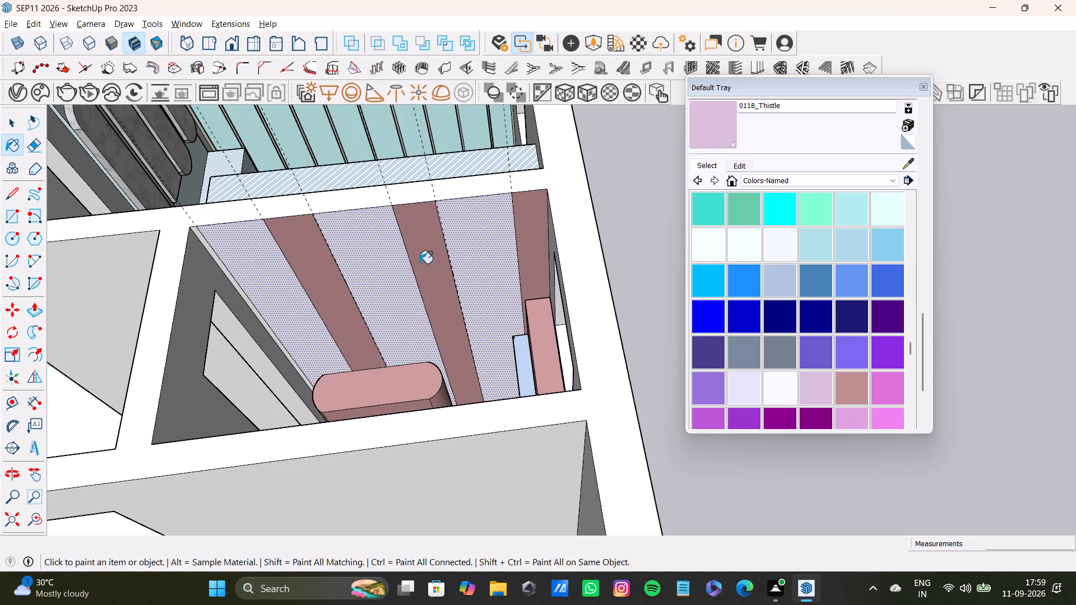
pyautogui.keyDown('shift'); pyautogui.click(496, 237); pyautogui.keyUp('shift')
pyautogui.keyDown('shift'); pyautogui.scroll(-8, 448, 268); pyautogui.keyUp('shift')
pyautogui.moveTo(400, 324); pyautogui.dragTo(573, 419, button='middle')
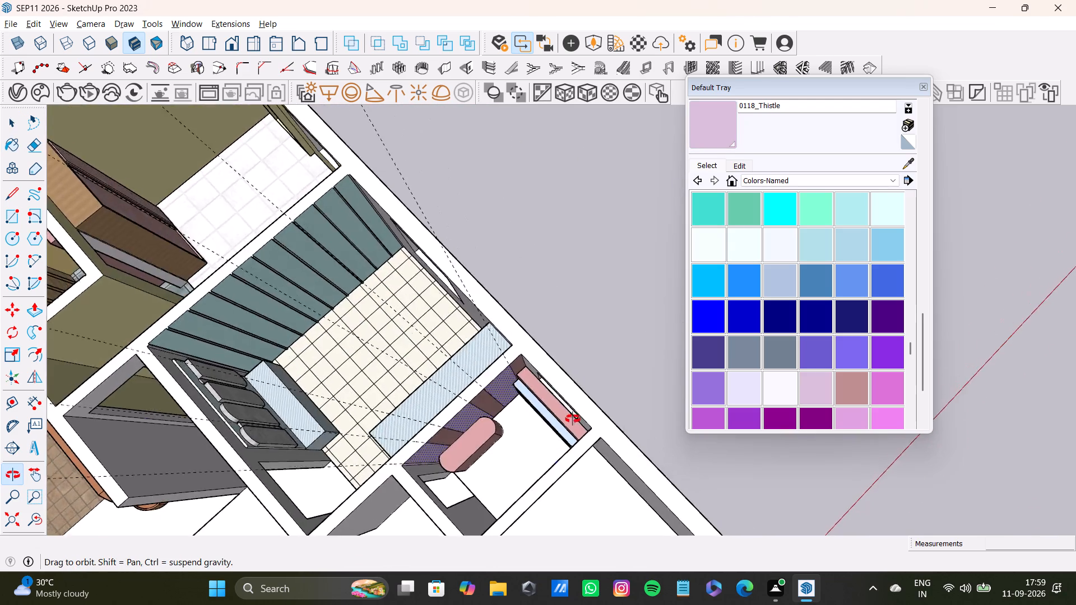
pyautogui.moveTo(573, 419); pyautogui.dragTo(208, 383, button='middle')
pyautogui.press('space')
pyautogui.click(548, 363)
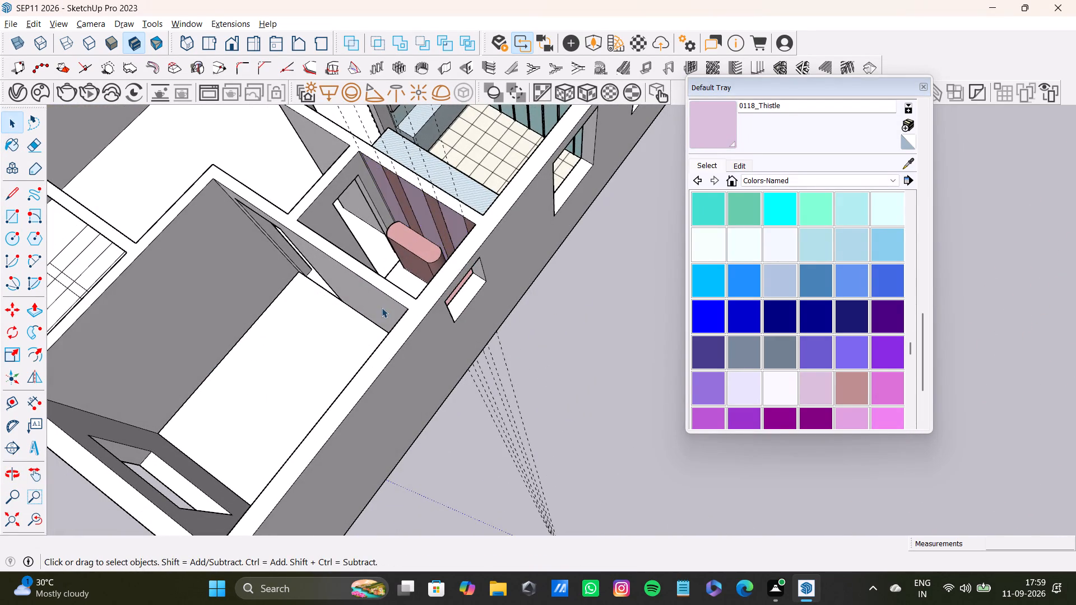
# Sample 0119_RosyBrown from a narrow strip on the opposite long wall of the narrow room.
pyautogui.moveTo(330, 293); pyautogui.dragTo(495, 254, button='middle')
pyautogui.scroll(4, 492, 287)
pyautogui.moveTo(418, 341); pyautogui.dragTo(709, 325, button='middle')
pyautogui.scroll(3, 615, 350)
pyautogui.keyDown('shift'); pyautogui.moveTo(613, 351); pyautogui.dragTo(433, 317, button='middle'); pyautogui.keyUp('shift')
pyautogui.moveTo(321, 387); pyautogui.dragTo(513, 231, button='middle')
pyautogui.moveTo(465, 271); pyautogui.dragTo(539, 249, button='middle')
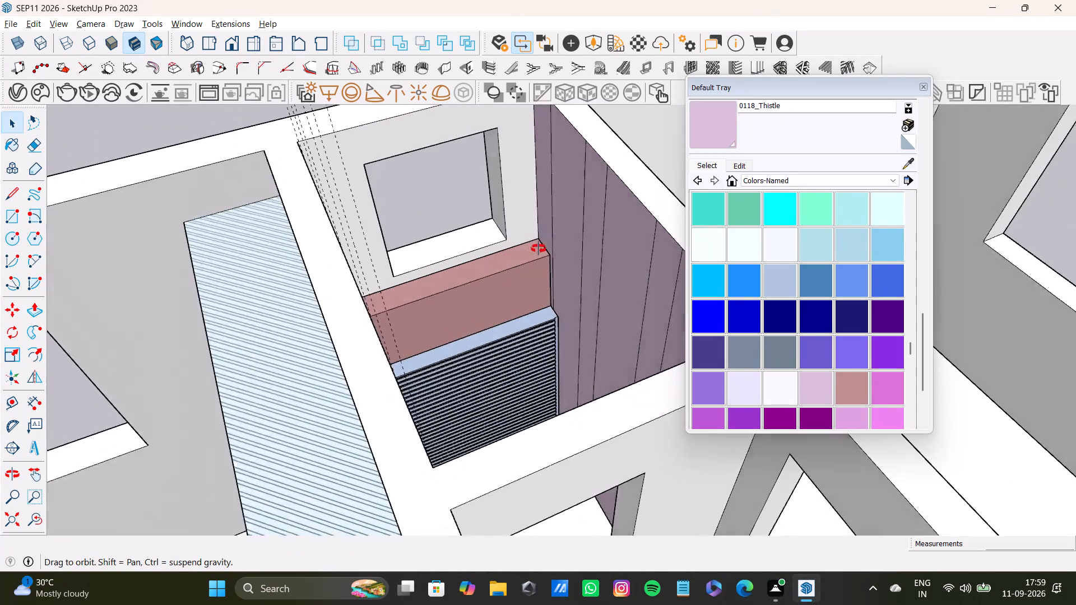
pyautogui.moveTo(539, 249); pyautogui.dragTo(517, 402, button='middle')
pyautogui.moveTo(516, 399); pyautogui.dragTo(607, 340, button='middle')
pyautogui.press('space')
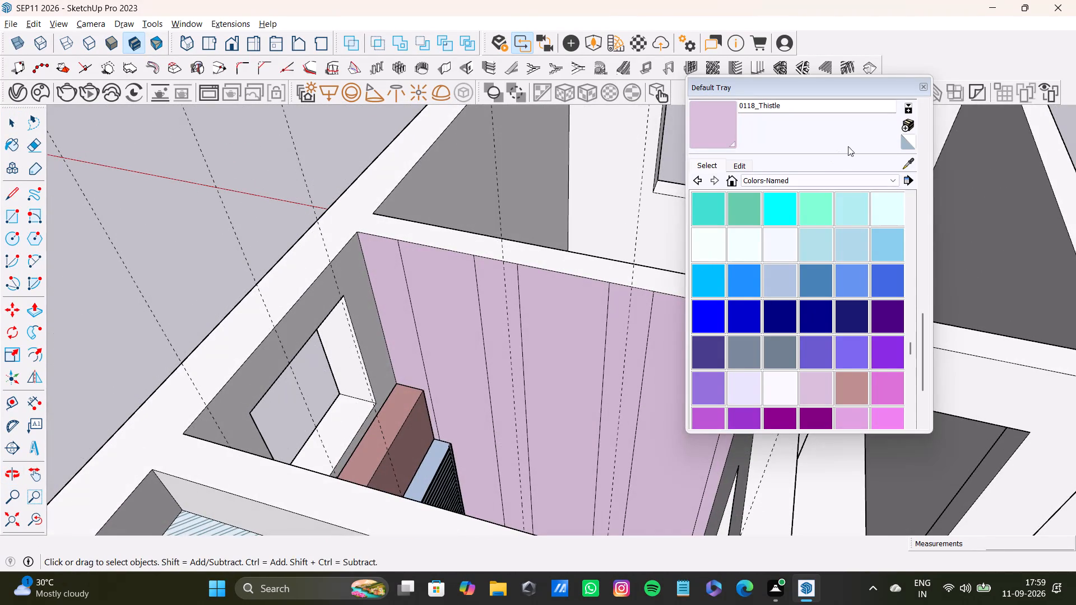
pyautogui.click(908, 166)
pyautogui.moveTo(713, 330); pyautogui.dragTo(330, 439, button='middle')
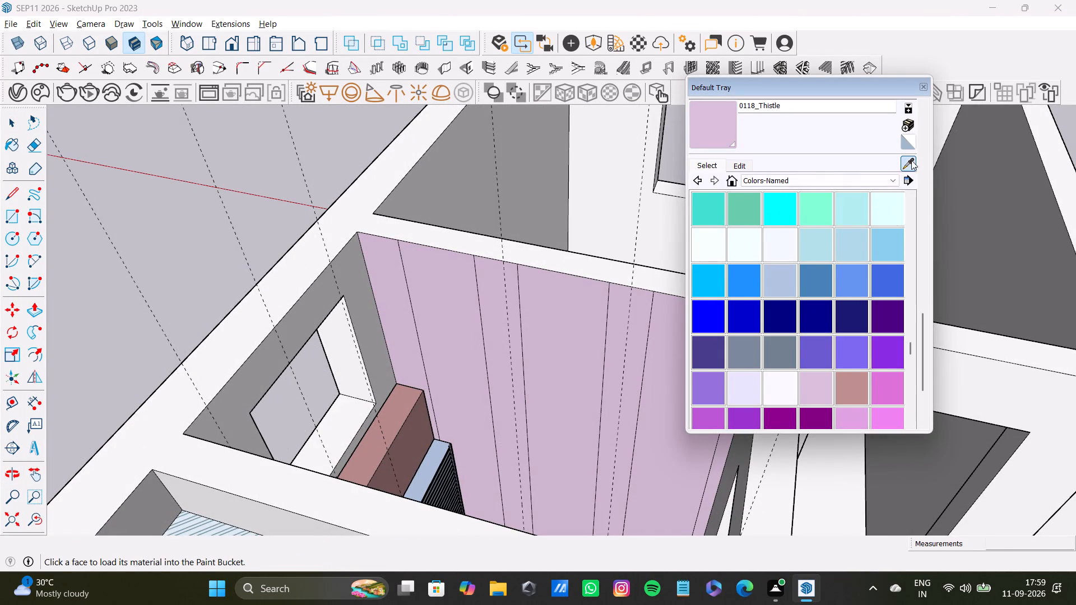
pyautogui.click(911, 160)
pyautogui.moveTo(653, 334); pyautogui.dragTo(185, 297, button='middle')
pyautogui.scroll(3, 269, 272)
pyautogui.moveTo(325, 256); pyautogui.dragTo(271, 327, button='middle')
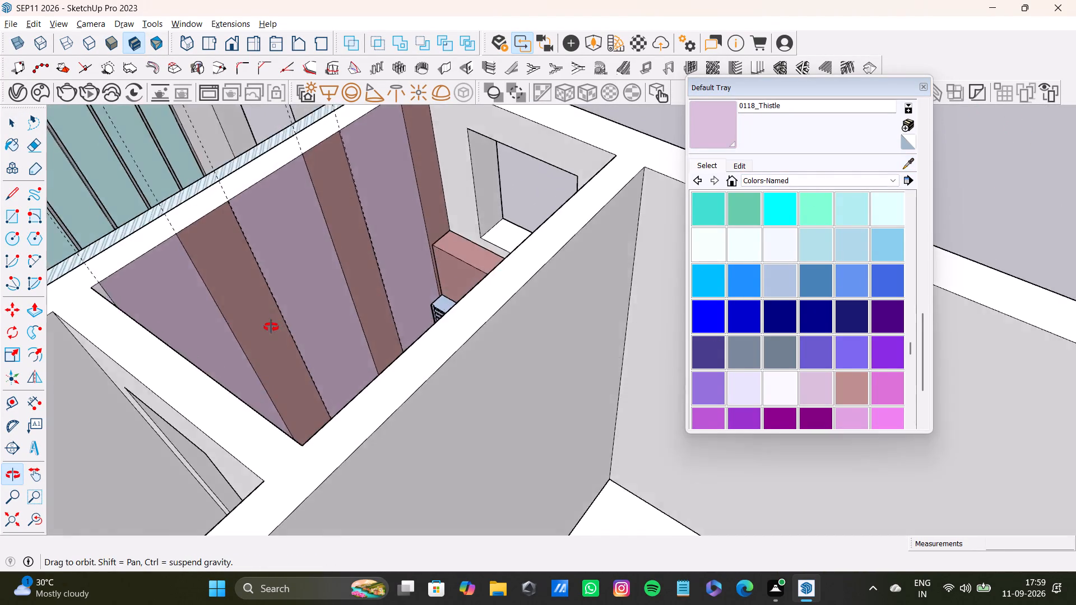
pyautogui.moveTo(271, 327); pyautogui.dragTo(221, 317, button='middle')
pyautogui.click(251, 217)
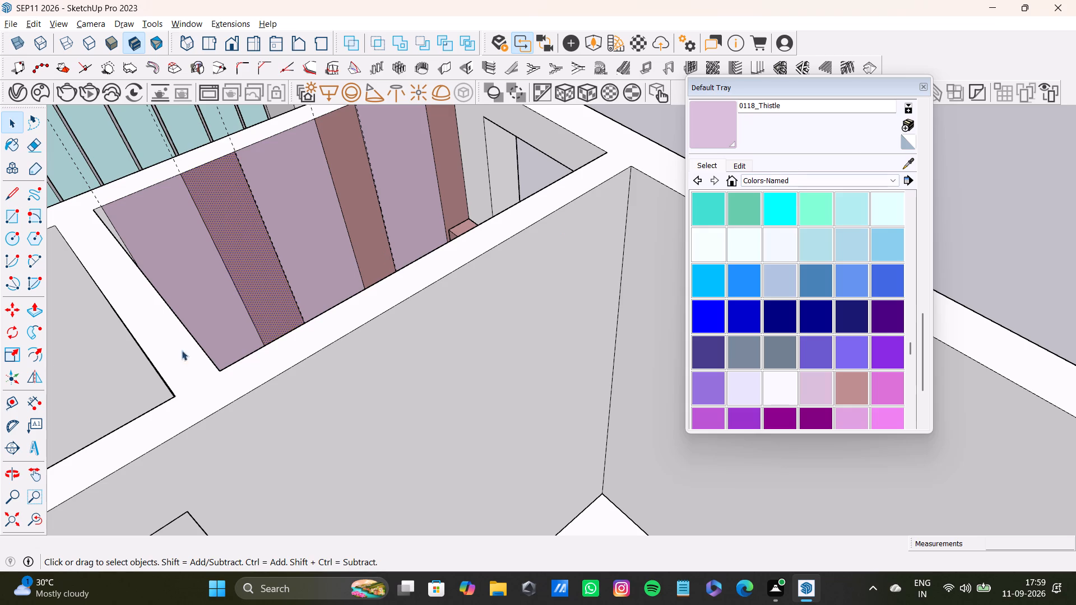
pyautogui.click(908, 167)
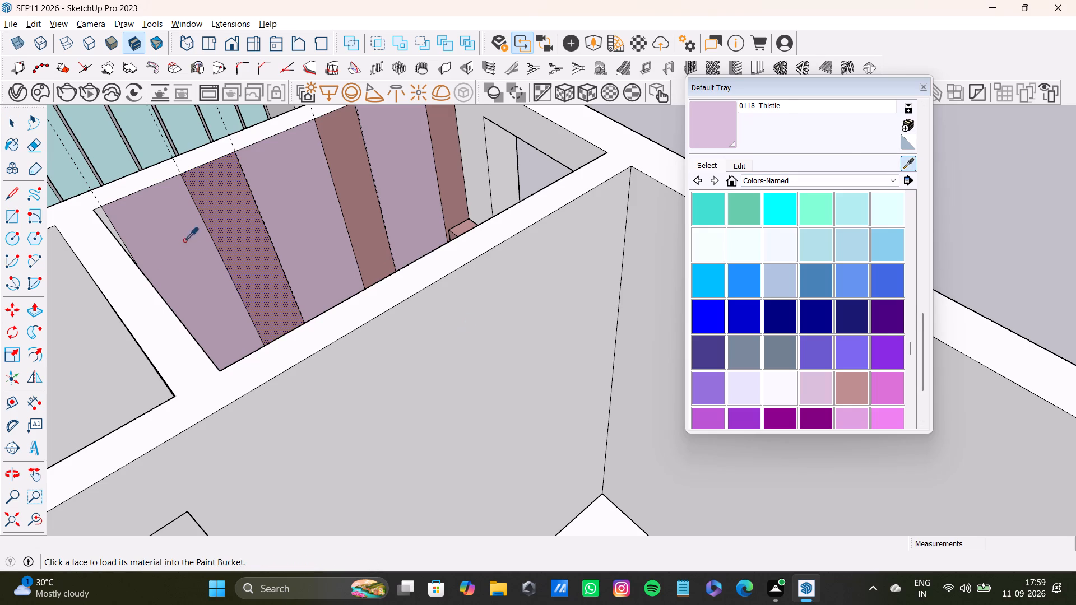
pyautogui.click(240, 208)
# Select the four narrow strips on the all-thistle long wall, paint them with 0119_RosyBrown, and clear the selection.
pyautogui.scroll(-5, 240, 254)
pyautogui.moveTo(221, 301); pyautogui.dragTo(426, 281, button='middle')
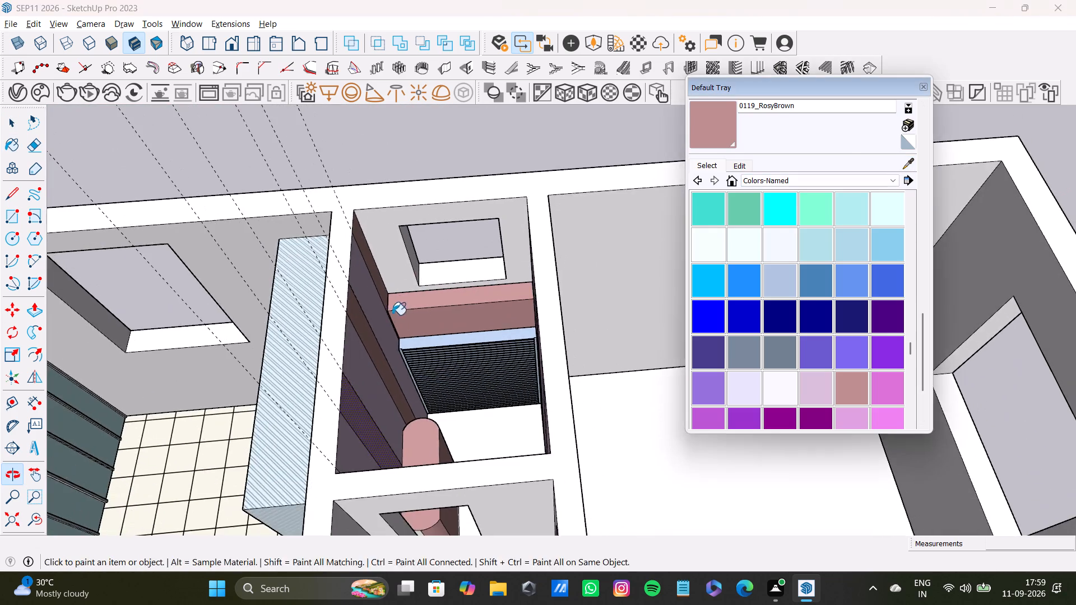
pyautogui.moveTo(400, 314); pyautogui.dragTo(666, 315, button='middle')
pyautogui.press('space')
pyautogui.scroll(3, 544, 312)
pyautogui.keyDown('shift'); pyautogui.click(529, 276); pyautogui.keyUp('shift')
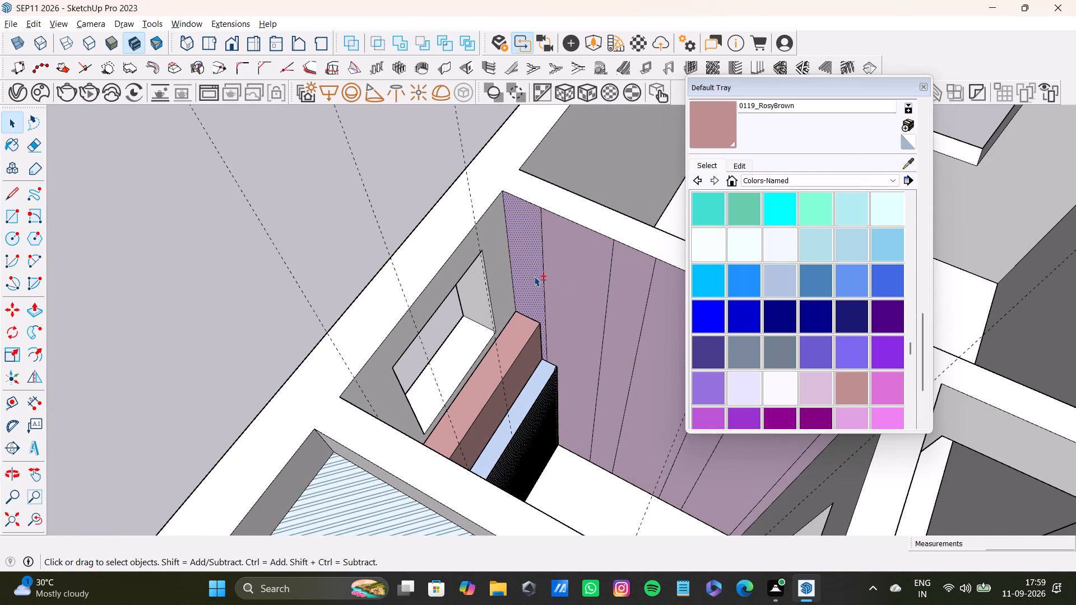
pyautogui.keyDown('shift'); pyautogui.click(623, 311); pyautogui.keyUp('shift')
pyautogui.keyDown('shift'); pyautogui.moveTo(620, 315); pyautogui.dragTo(491, 304, button='middle'); pyautogui.keyUp('shift')
pyautogui.keyDown('shift'); pyautogui.click(604, 335); pyautogui.keyUp('shift')
pyautogui.keyDown('shift'); pyautogui.moveTo(582, 317); pyautogui.dragTo(499, 296, button='middle'); pyautogui.keyUp('shift')
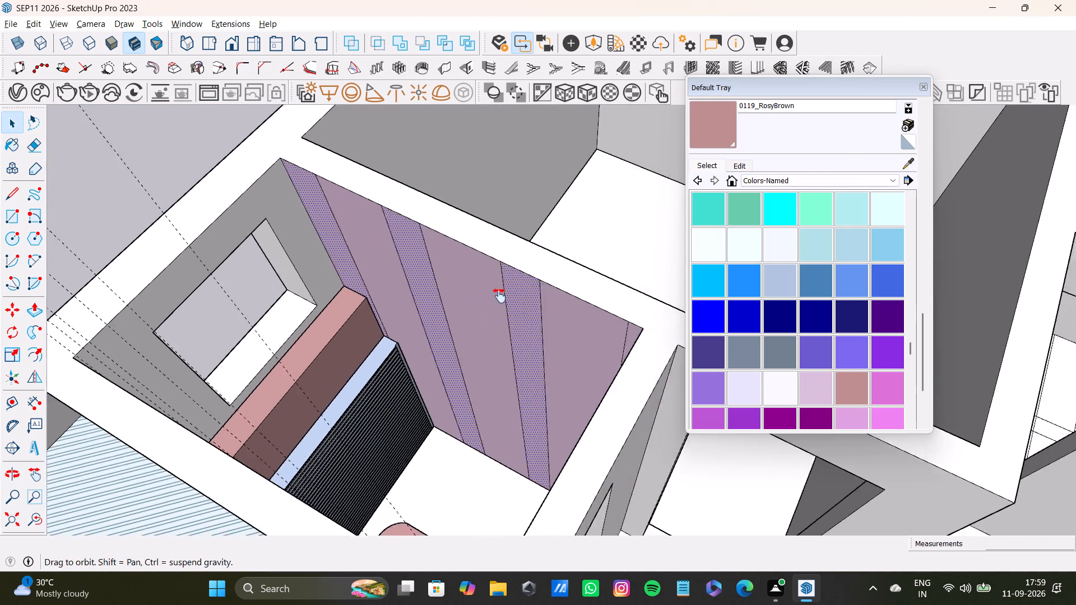
pyautogui.keyDown('shift'); pyautogui.moveTo(499, 296); pyautogui.dragTo(499, 296, button='middle'); pyautogui.keyUp('shift')
pyautogui.moveTo(500, 328); pyautogui.dragTo(629, 336, button='middle')
pyautogui.keyDown('shift'); pyautogui.moveTo(604, 327); pyautogui.dragTo(552, 325, button='middle'); pyautogui.keyUp('shift')
pyautogui.keyDown('shift'); pyautogui.scroll(2, 592, 326); pyautogui.keyUp('shift')
pyautogui.keyDown('shift'); pyautogui.click(668, 308); pyautogui.keyUp('shift')
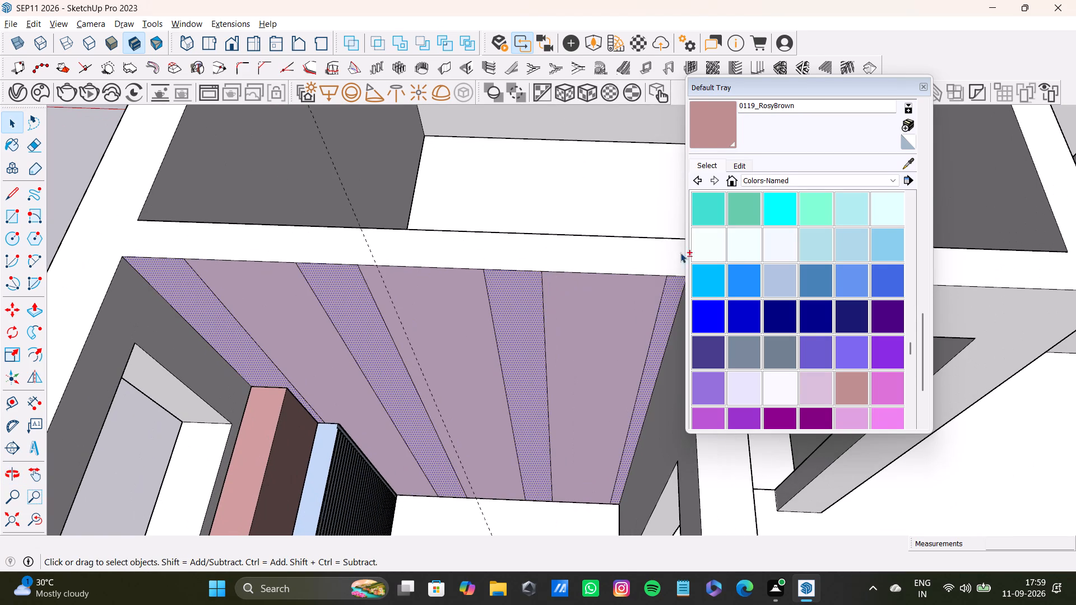
pyautogui.keyDown('shift'); pyautogui.click(709, 119); pyautogui.keyUp('shift')
pyautogui.keyDown('shift'); pyautogui.click(523, 320); pyautogui.keyUp('shift')
pyautogui.keyDown('shift'); pyautogui.scroll(-8, 515, 326); pyautogui.keyUp('shift')
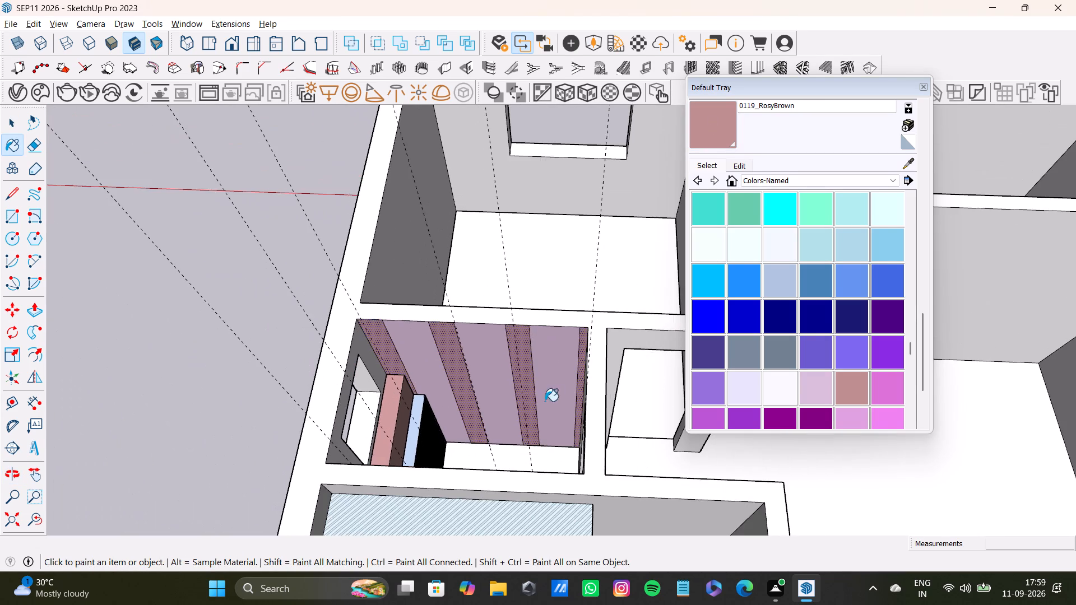
pyautogui.moveTo(545, 401); pyautogui.dragTo(246, 395, button='middle')
pyautogui.press('space')
pyautogui.click(254, 298)
# Delete all the guide lines in the model.
pyautogui.scroll(-5, 310, 336)
pyautogui.moveTo(498, 395); pyautogui.dragTo(106, 366, button='middle')
pyautogui.scroll(-3, 432, 277)
pyautogui.keyDown('shift'); pyautogui.moveTo(435, 272); pyautogui.dragTo(492, 370, button='middle'); pyautogui.keyUp('shift')
pyautogui.click(516, 208)
pyautogui.press('space')
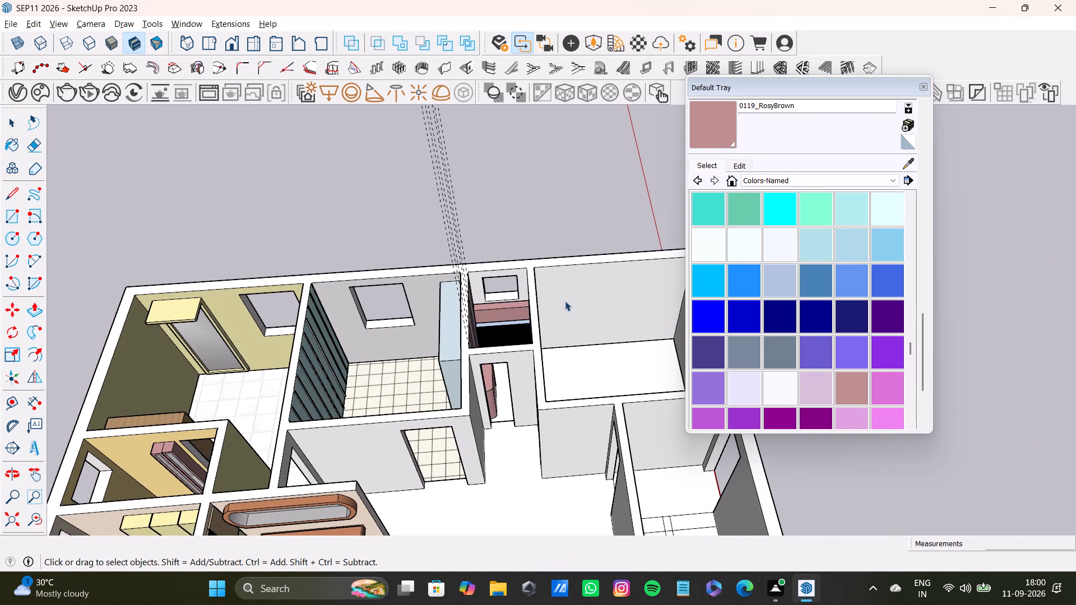
pyautogui.click(3, 26)
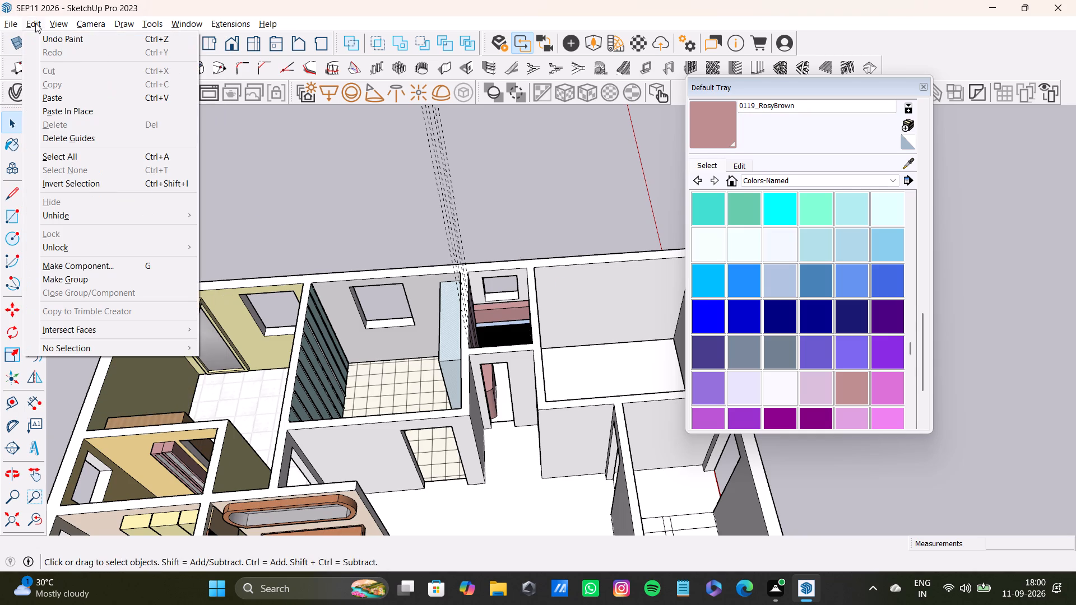
pyautogui.click(59, 141)
# Select the narrow room's floor face and paint it with Metal Panel from the Tile material collection.
pyautogui.scroll(-4, 481, 342)
pyautogui.scroll(4, 479, 346)
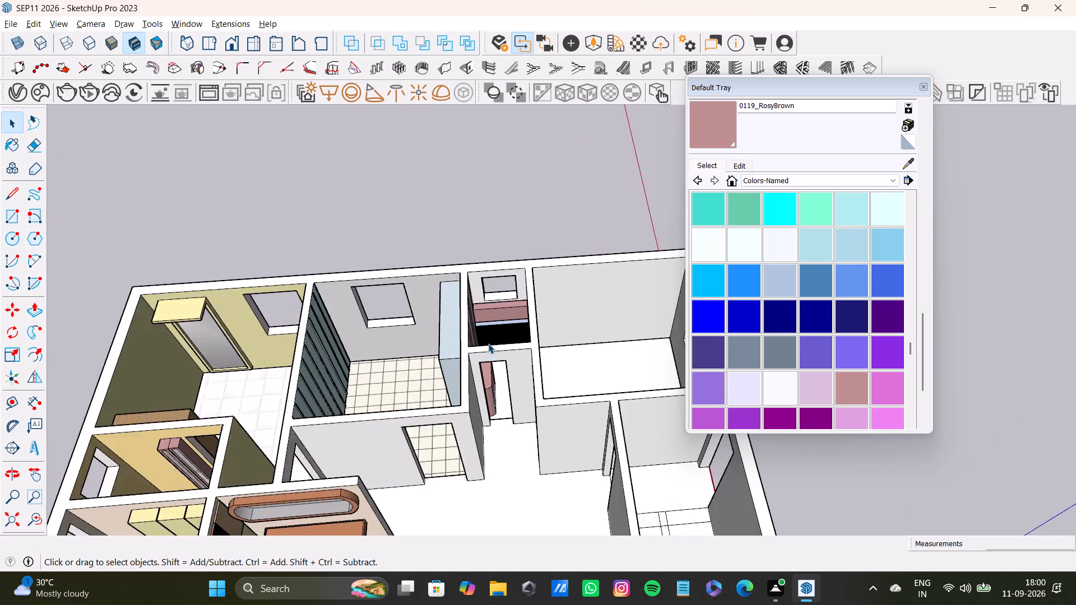
pyautogui.scroll(13, 488, 343)
pyautogui.moveTo(490, 343); pyautogui.dragTo(277, 478, button='middle')
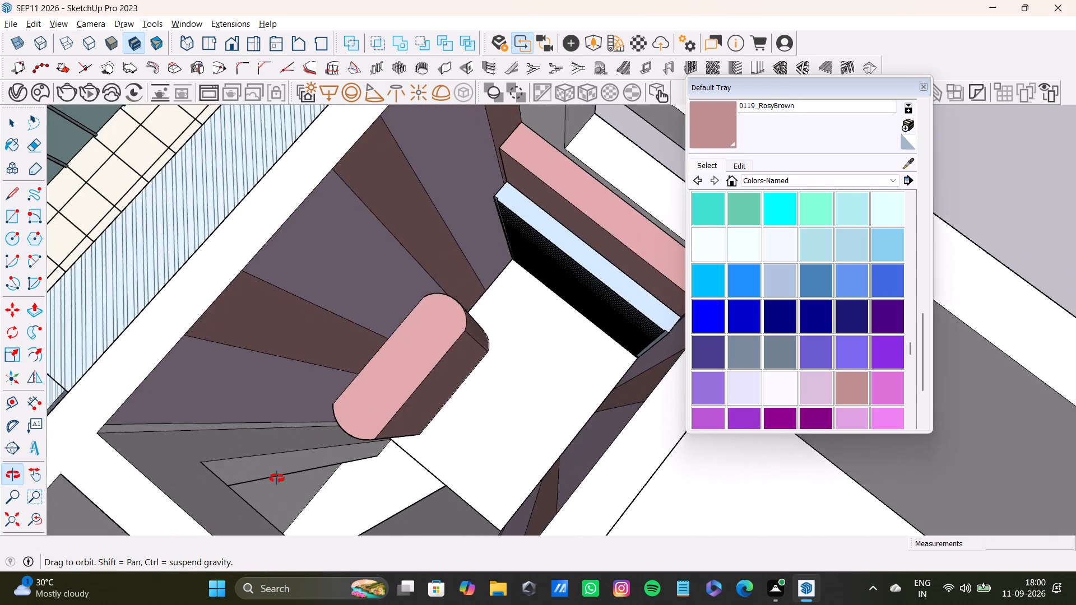
pyautogui.moveTo(277, 478); pyautogui.dragTo(460, 462, button='middle')
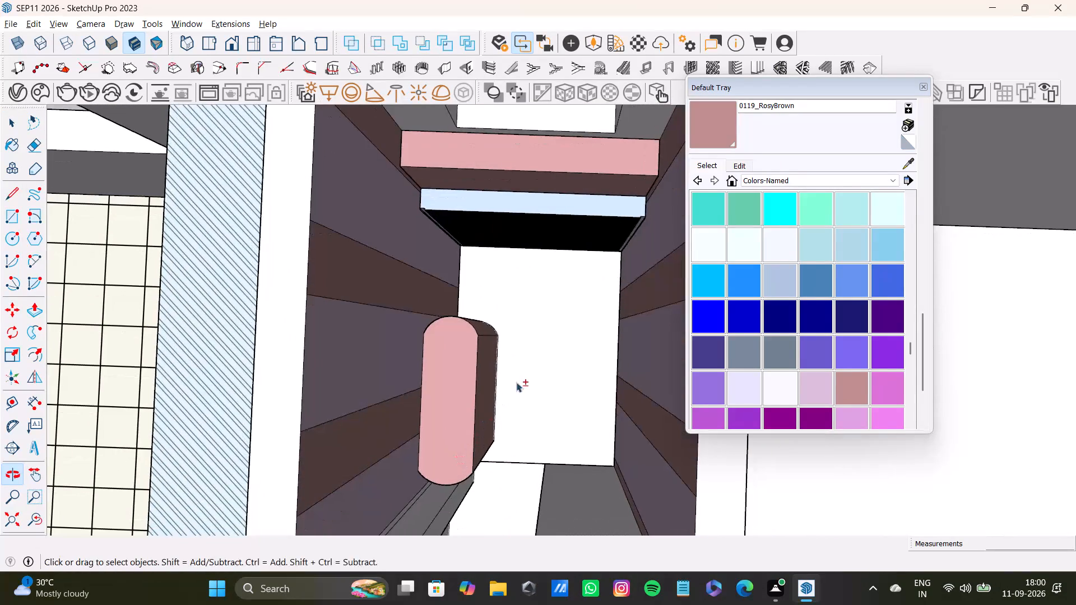
pyautogui.keyDown('shift'); pyautogui.click(541, 359); pyautogui.keyUp('shift')
pyautogui.keyDown('shift'); pyautogui.scroll(-13, 528, 361); pyautogui.keyUp('shift')
pyautogui.keyDown('shift'); pyautogui.moveTo(491, 378); pyautogui.dragTo(582, 255, button='middle'); pyautogui.keyUp('shift')
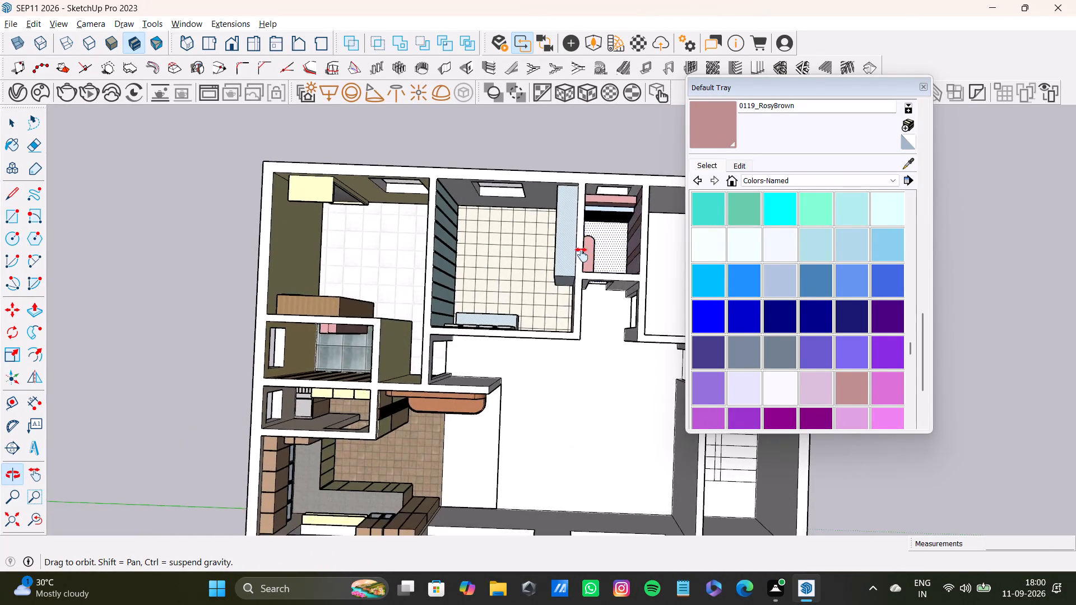
pyautogui.keyDown('shift'); pyautogui.moveTo(582, 255); pyautogui.dragTo(431, 316, button='middle'); pyautogui.keyUp('shift')
pyautogui.keyDown('shift'); pyautogui.scroll(13, 446, 313); pyautogui.keyUp('shift')
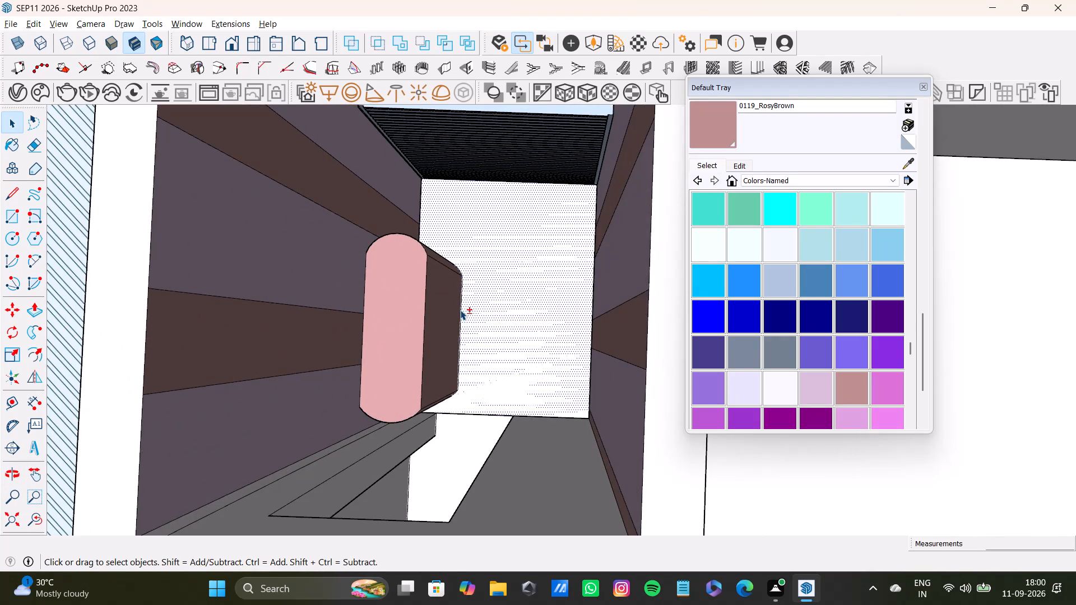
pyautogui.keyDown('shift'); pyautogui.scroll(-8, 460, 310); pyautogui.keyUp('shift')
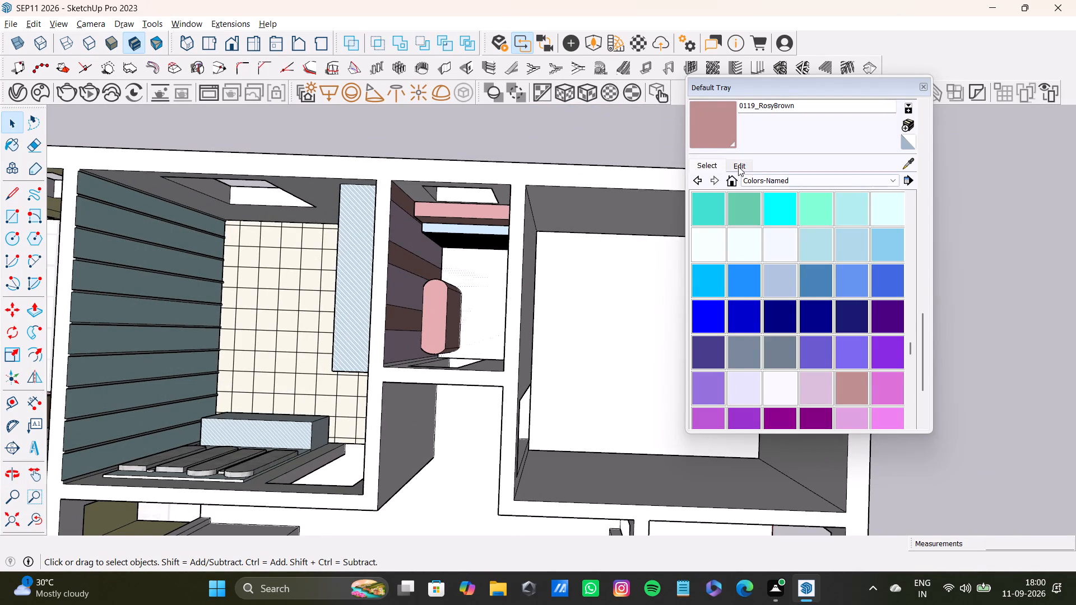
pyautogui.click(753, 179)
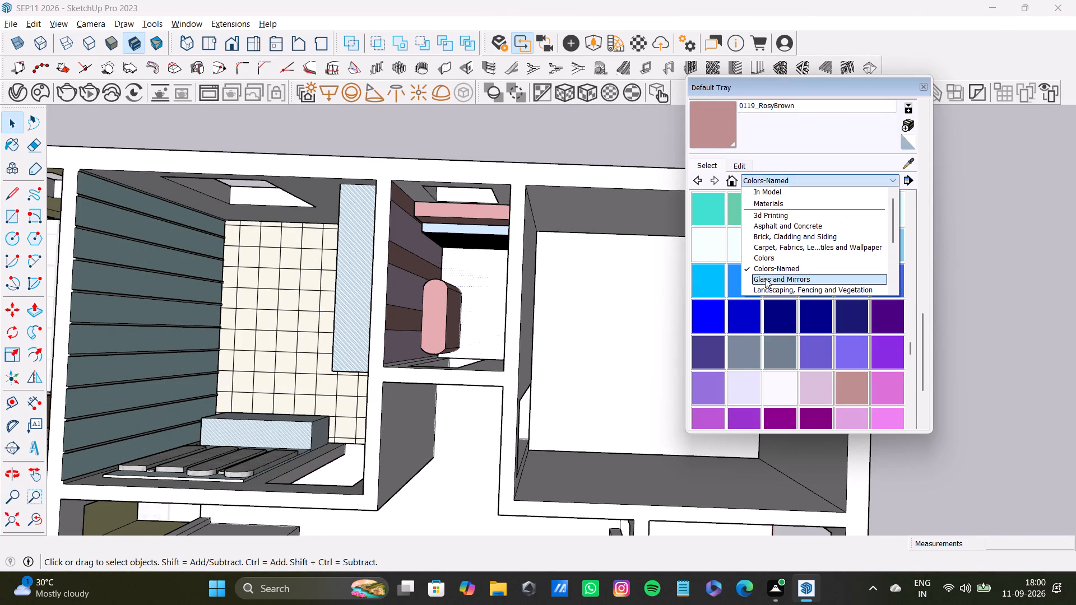
pyautogui.scroll(-3, 765, 278)
pyautogui.click(768, 259)
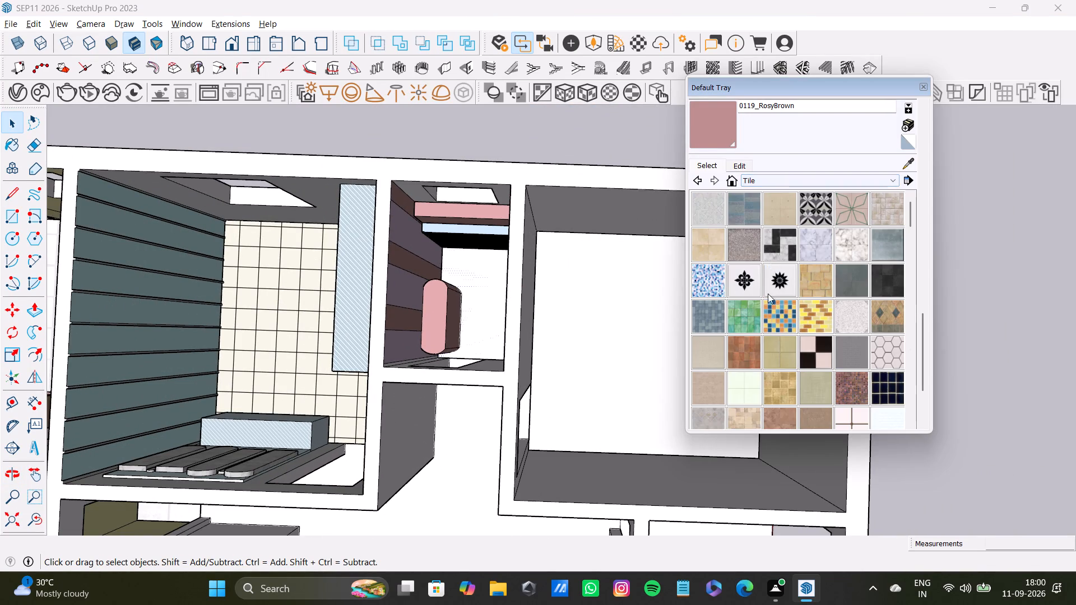
pyautogui.scroll(-3, 780, 310)
pyautogui.scroll(2, 764, 282)
pyautogui.click(882, 248)
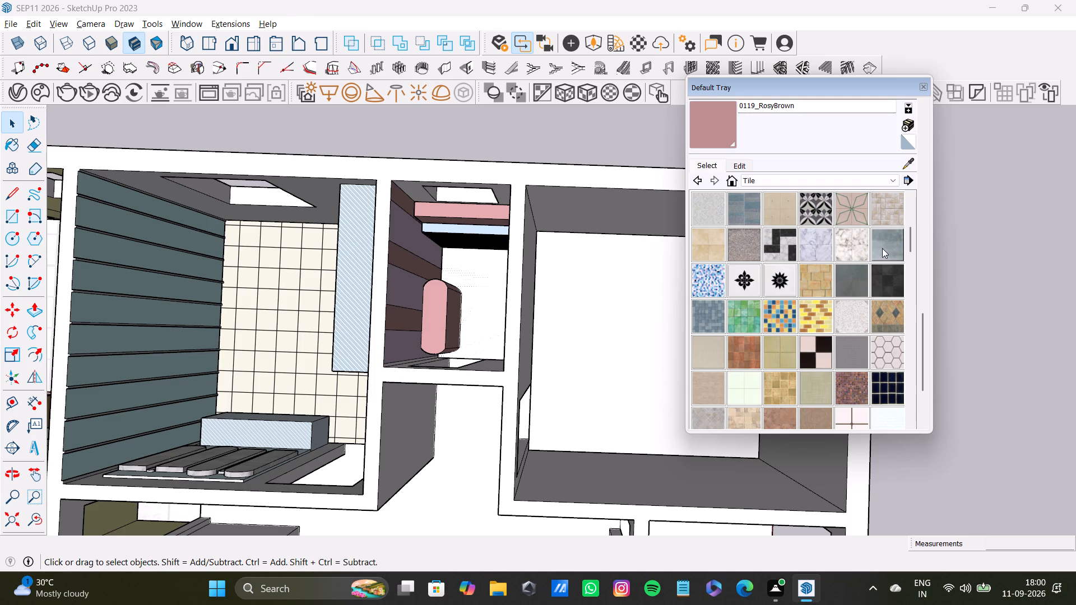
pyautogui.click(476, 273)
pyautogui.press('space')
pyautogui.scroll(-4, 476, 272)
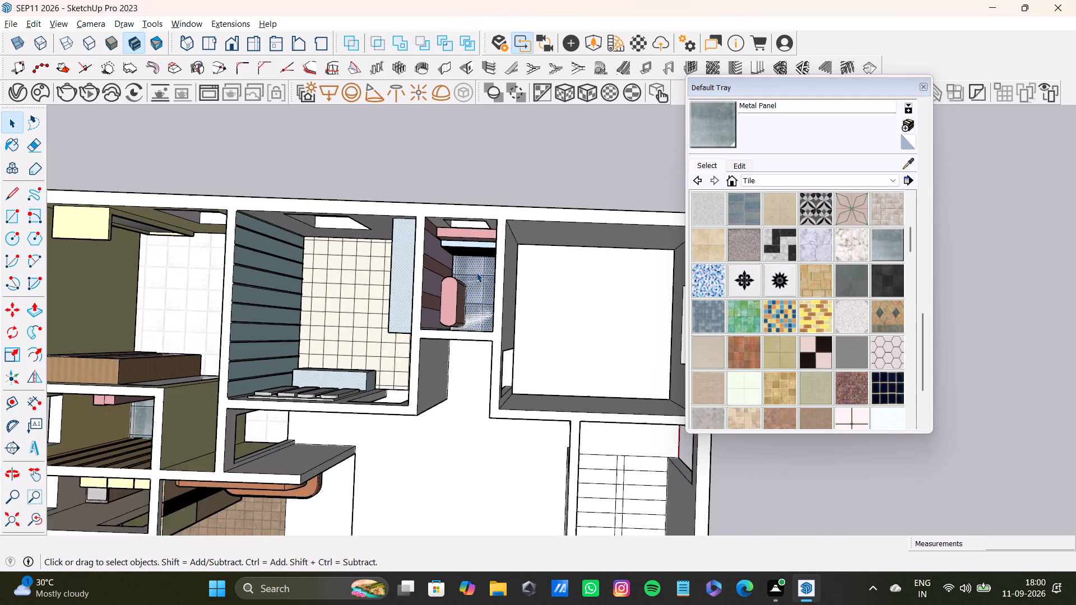
# Delete the floor face painted with Metal Panel in the narrow room.
pyautogui.moveTo(476, 272); pyautogui.dragTo(568, 260, button='middle')
pyautogui.scroll(7, 560, 278)
pyautogui.moveTo(587, 282); pyautogui.dragTo(507, 305, button='middle')
pyautogui.scroll(3, 499, 305)
pyautogui.press('space')
pyautogui.click(510, 304)
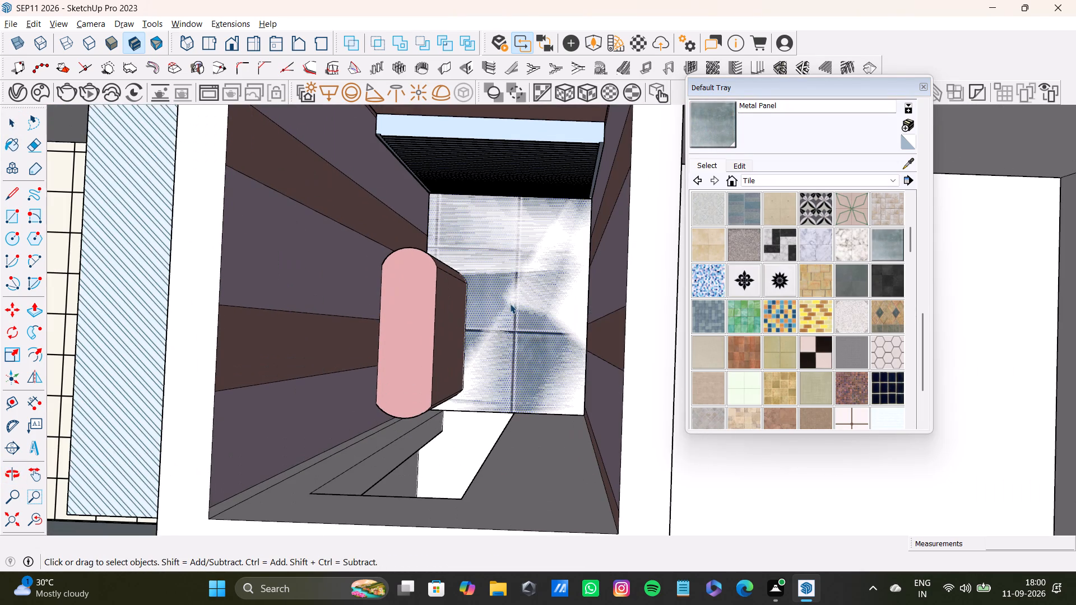
pyautogui.press('Delete')
# Open the group beneath the deleted floor for editing, select its face and paint it with Metal Panel.
pyautogui.tripleClick(545, 292)
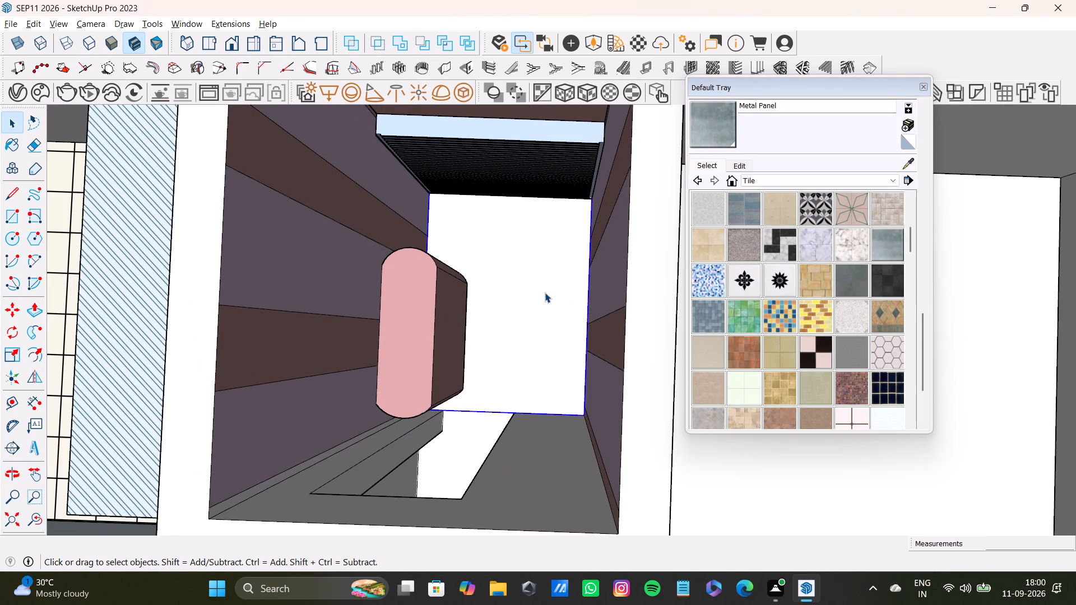
pyautogui.click(545, 292)
pyautogui.click(545, 292)
pyautogui.doubleClick(549, 315)
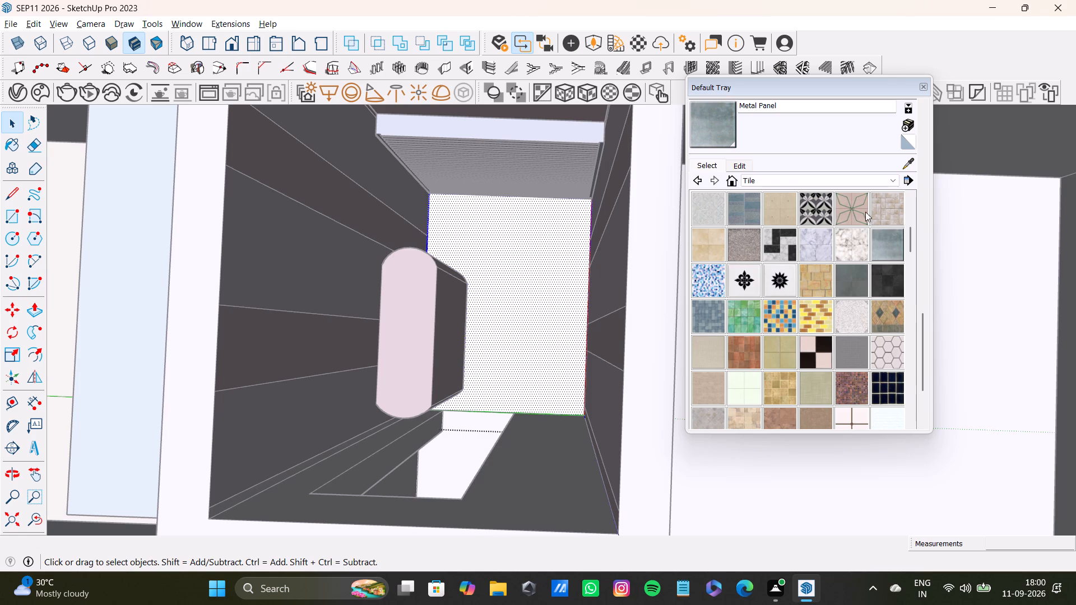
pyautogui.click(889, 244)
pyautogui.click(547, 299)
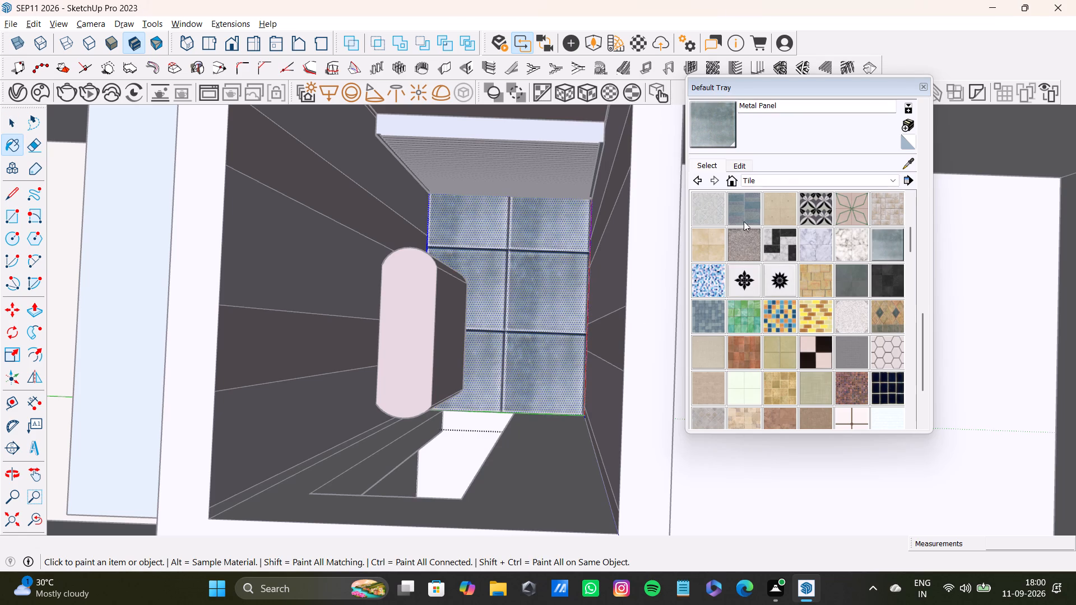
# Edit the Metal Panel material's RGB colour, setting red to 255 and green to 255.
pyautogui.click(739, 165)
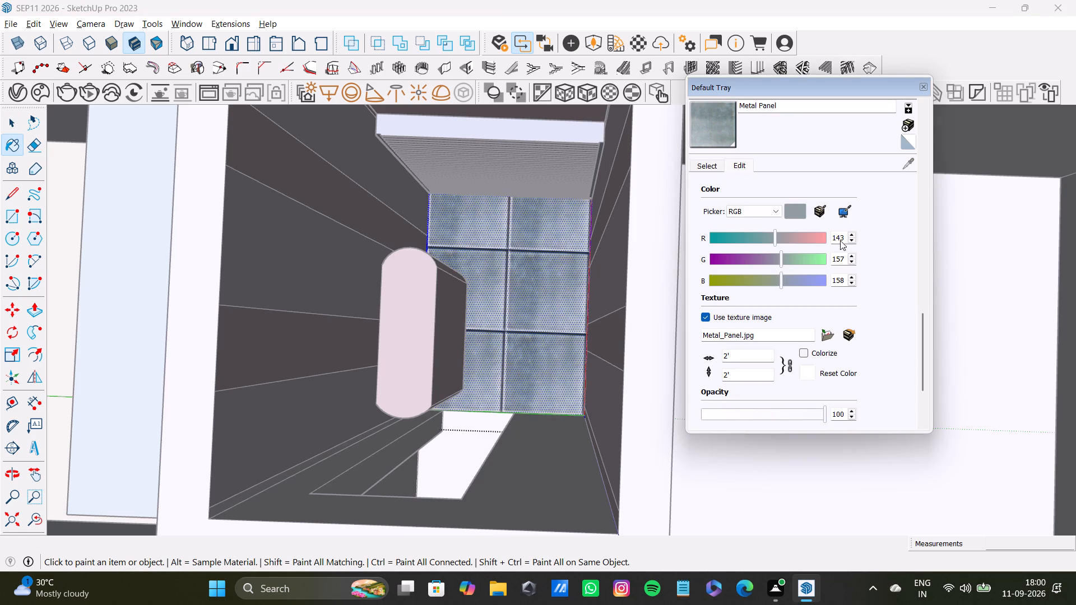
pyautogui.click(843, 237)
pyautogui.press('BackSpace')
pyautogui.press('BackSpace')
pyautogui.press('BackSpace')
pyautogui.press('BackSpace')
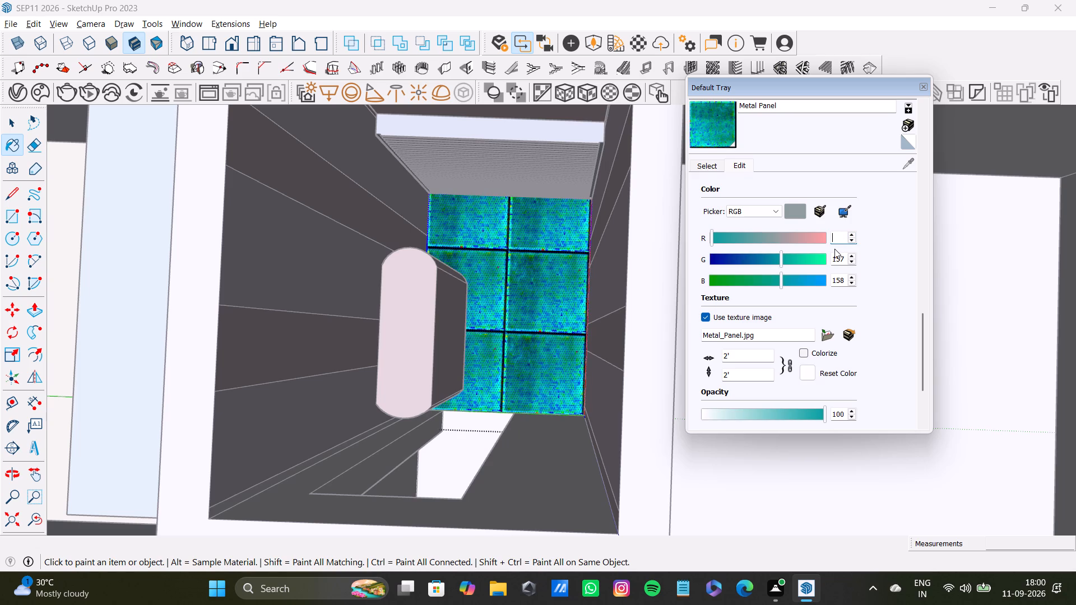
pyautogui.press('1')
pyautogui.press('BackSpace')
pyautogui.write('255')
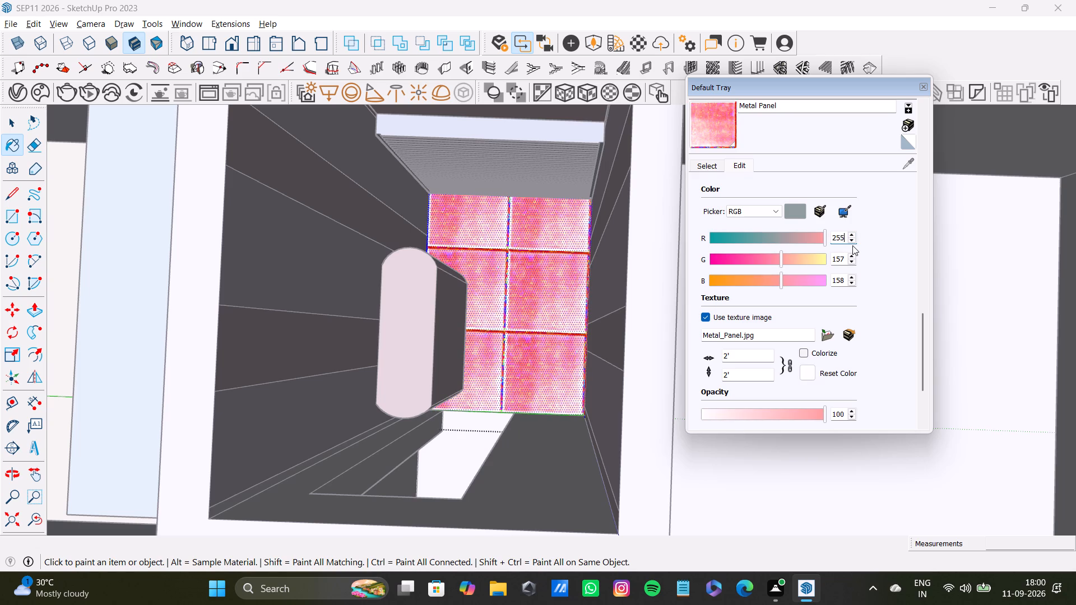
pyautogui.click(847, 257)
pyautogui.press('BackSpace')
pyautogui.press('BackSpace')
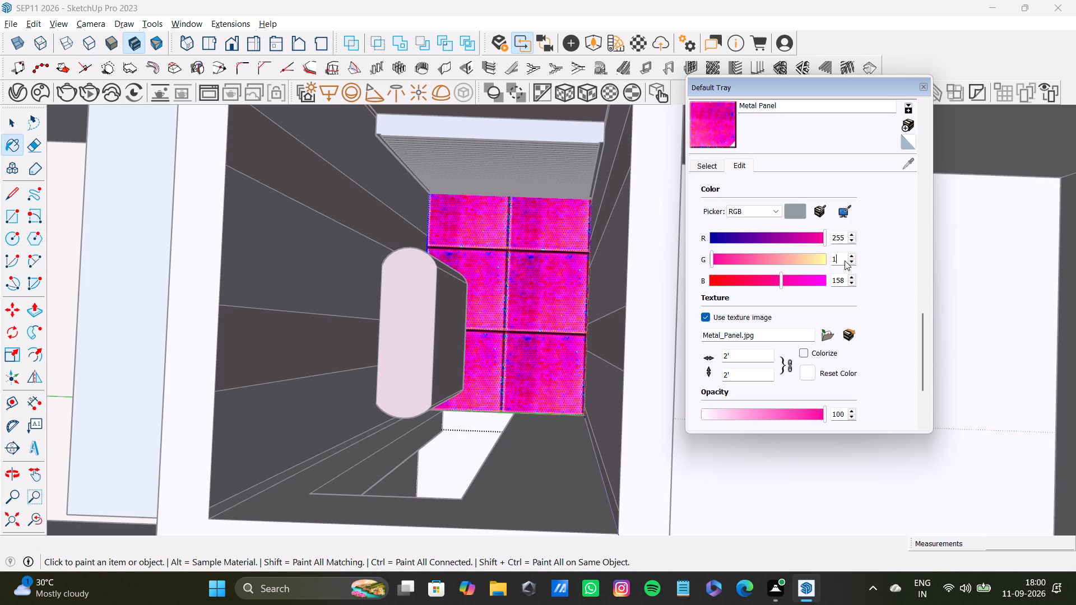
pyautogui.press('BackSpace')
pyautogui.write('255')
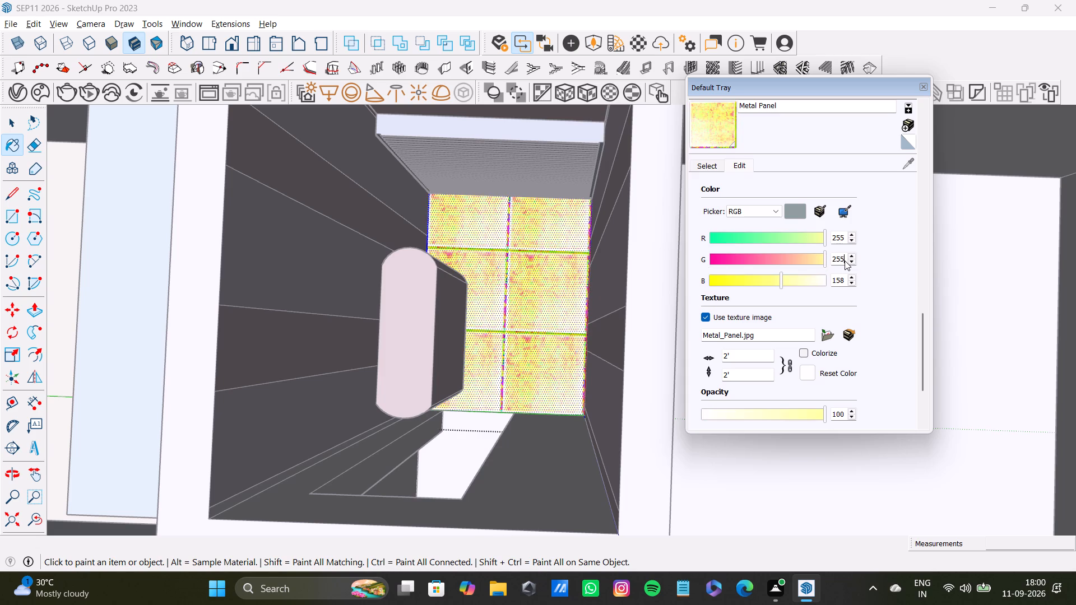
# Set the Metal Panel material's blue value to 255 and leave the narrow room's floor group.
pyautogui.click(845, 281)
pyautogui.press('BackSpace')
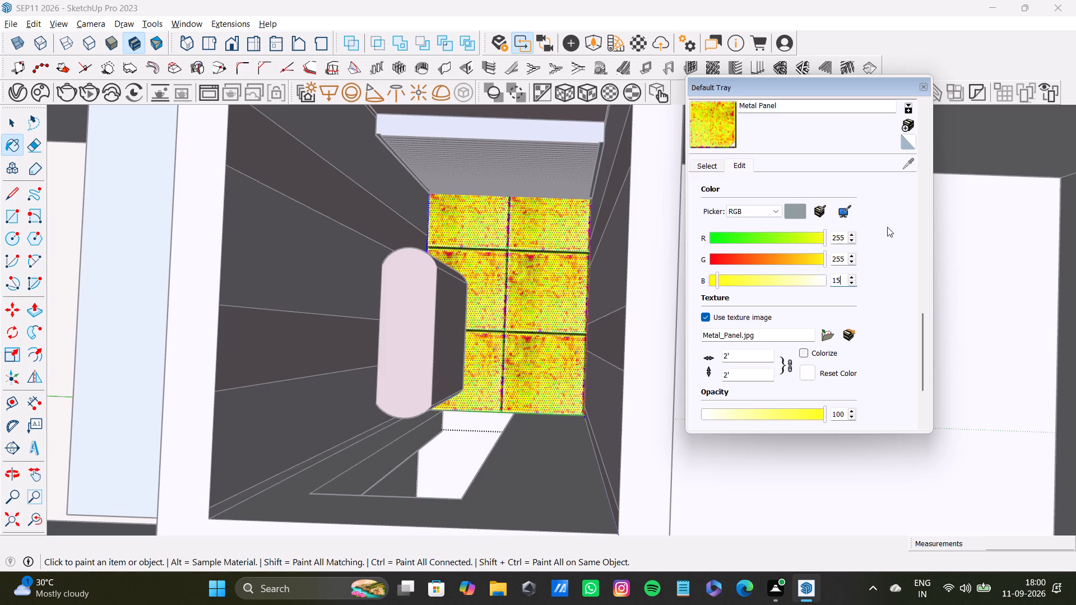
pyautogui.press('BackSpace')
pyautogui.press('BackSpace')
pyautogui.write('255')
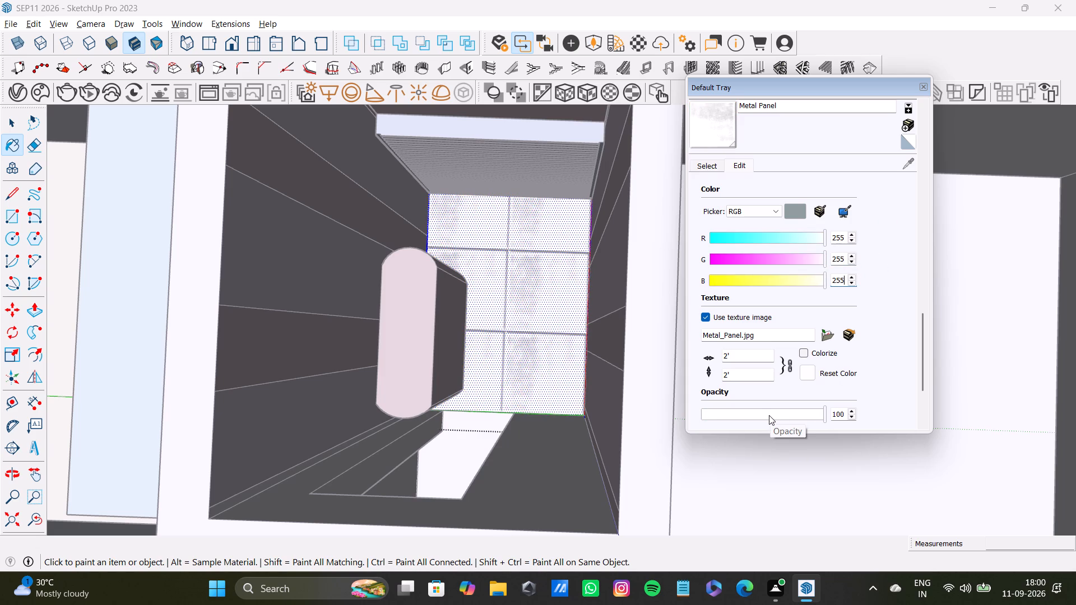
pyautogui.press('Return')
pyautogui.click(922, 85)
pyautogui.scroll(-6, 582, 292)
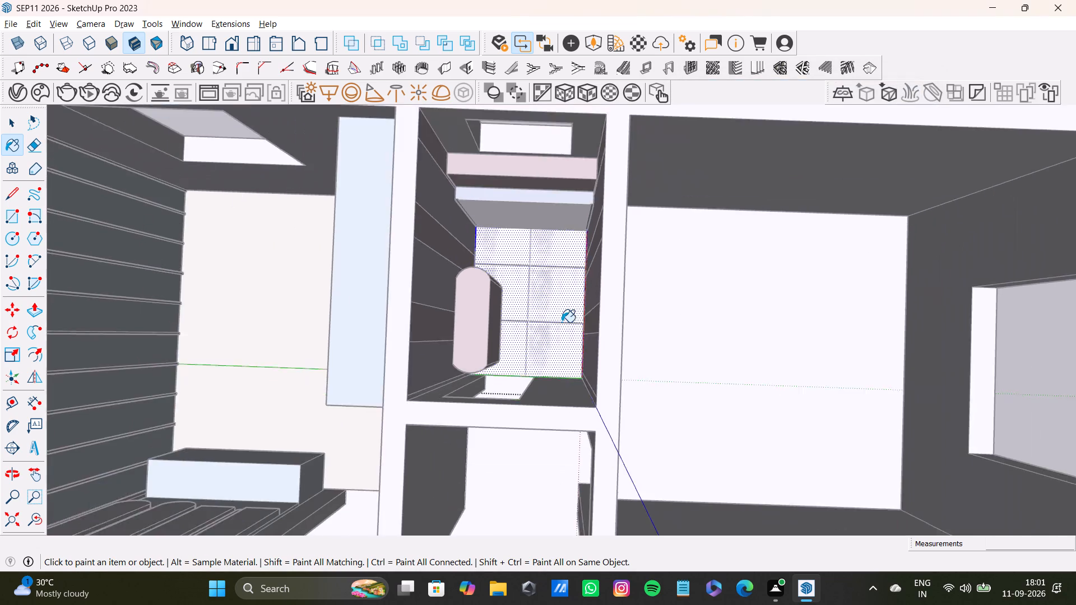
pyautogui.scroll(-2, 562, 322)
pyautogui.moveTo(544, 348); pyautogui.dragTo(510, 257, button='middle')
pyautogui.press('space')
pyautogui.click(653, 143)
# Examine the whole house model from several angles, including the narrow room, the tiled rooms and the bare rooms beside them.
pyautogui.scroll(5, 526, 271)
pyautogui.moveTo(504, 296); pyautogui.dragTo(508, 295, button='middle')
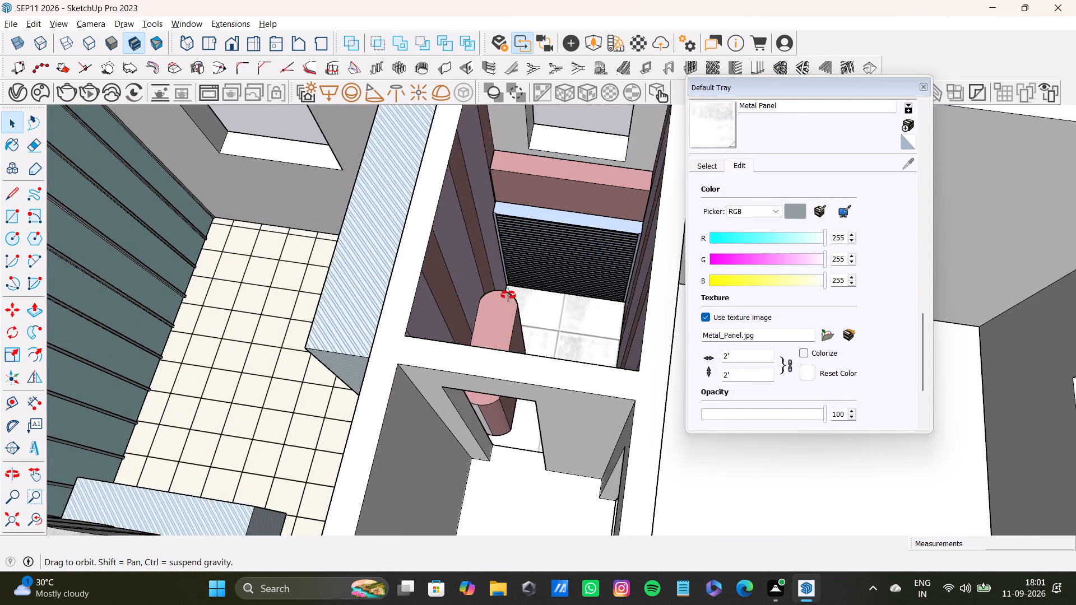
pyautogui.moveTo(508, 295); pyautogui.dragTo(123, 286, button='middle')
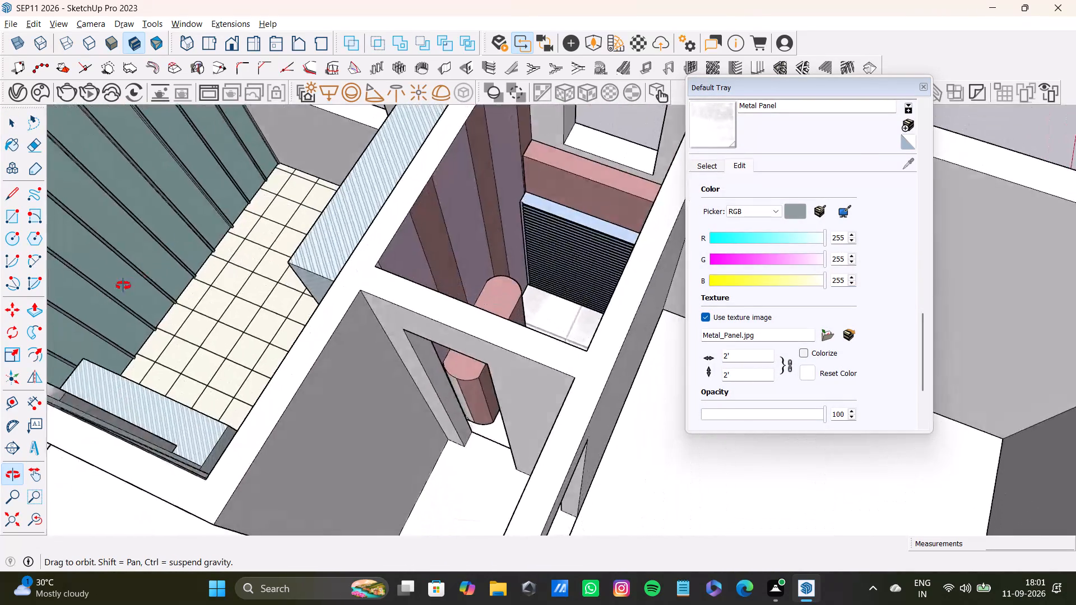
pyautogui.moveTo(123, 286); pyautogui.dragTo(415, 260, button='middle')
pyautogui.scroll(-9, 389, 266)
pyautogui.keyDown('shift'); pyautogui.moveTo(344, 276); pyautogui.dragTo(368, 271, button='middle'); pyautogui.keyUp('shift')
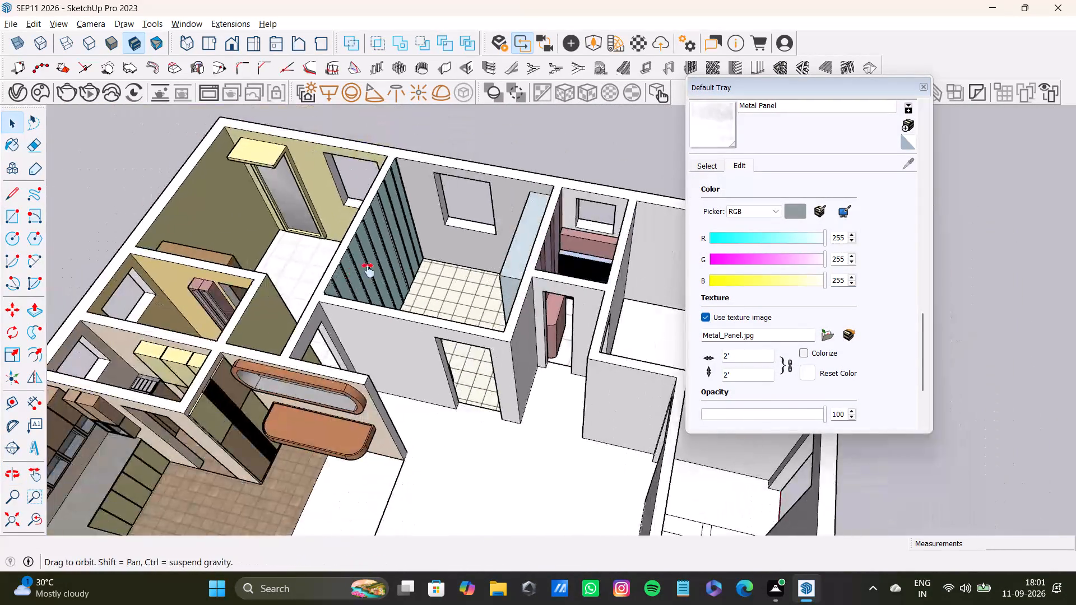
pyautogui.keyDown('shift'); pyautogui.moveTo(368, 271); pyautogui.dragTo(451, 265, button='middle'); pyautogui.keyUp('shift')
pyautogui.moveTo(451, 265); pyautogui.dragTo(434, 409, button='middle')
pyautogui.scroll(-6, 433, 402)
pyautogui.keyDown('shift'); pyautogui.moveTo(429, 402); pyautogui.dragTo(432, 336, button='middle'); pyautogui.keyUp('shift')
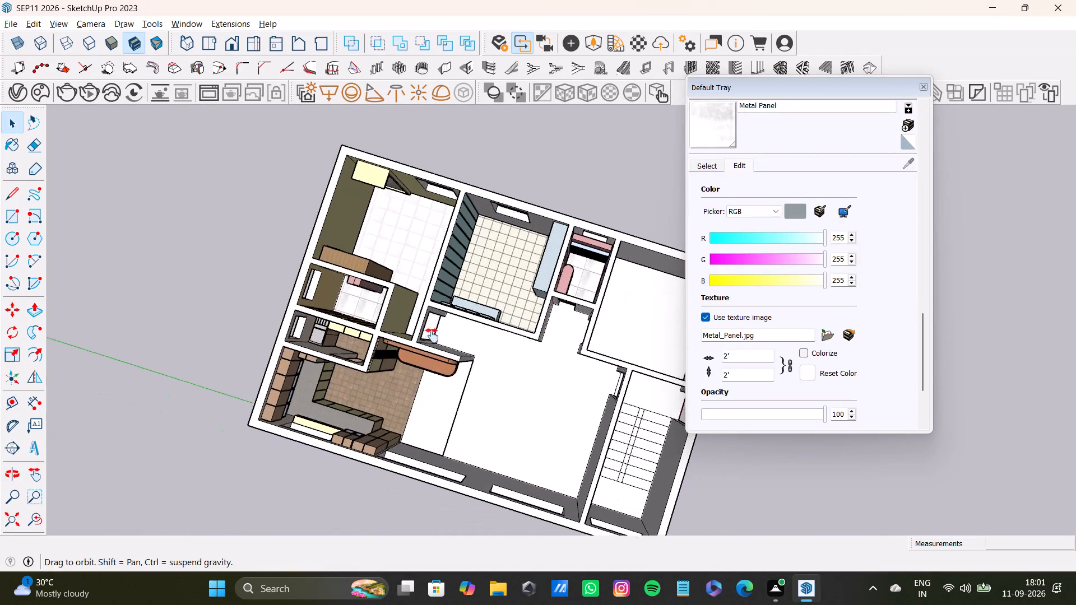
pyautogui.keyDown('shift'); pyautogui.moveTo(432, 336); pyautogui.dragTo(442, 313, button='middle'); pyautogui.keyUp('shift')
pyautogui.moveTo(409, 320); pyautogui.dragTo(413, 148, button='middle')
pyautogui.moveTo(252, 313); pyautogui.dragTo(387, 288, button='middle')
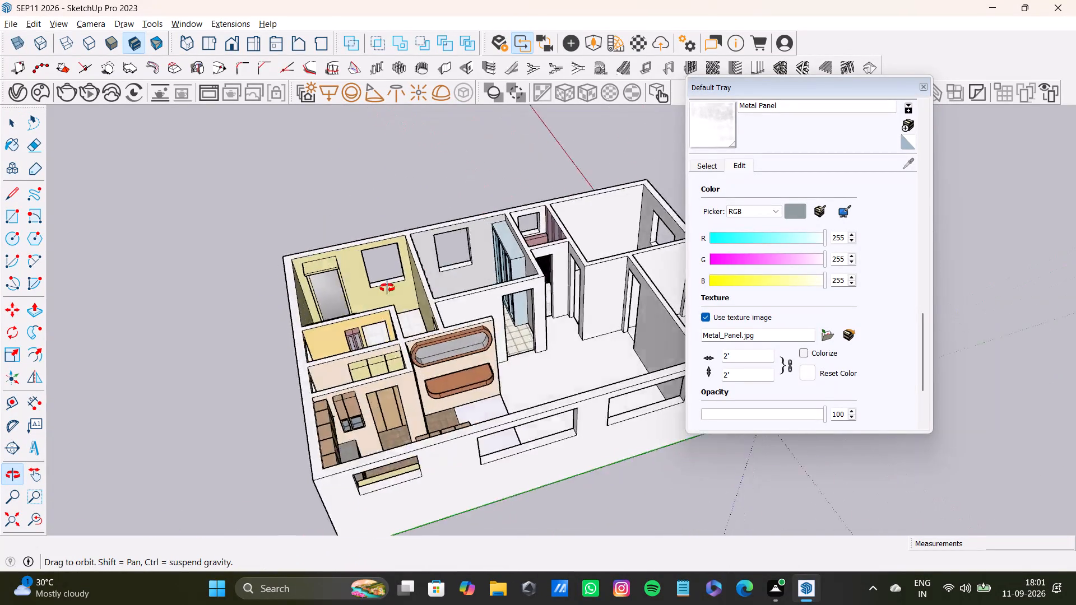
pyautogui.moveTo(387, 288); pyautogui.dragTo(67, 317, button='middle')
pyautogui.scroll(-4, 442, 297)
pyautogui.keyDown('shift'); pyautogui.moveTo(443, 309); pyautogui.dragTo(390, 428, button='middle'); pyautogui.keyUp('shift')
pyautogui.keyDown('shift'); pyautogui.scroll(-1, 390, 428); pyautogui.keyUp('shift')
pyautogui.moveTo(386, 430); pyautogui.dragTo(711, 402, button='middle')
pyautogui.keyDown('shift'); pyautogui.moveTo(670, 412); pyautogui.dragTo(477, 397, button='middle'); pyautogui.keyUp('shift')
pyautogui.scroll(6, 373, 444)
pyautogui.keyDown('shift'); pyautogui.moveTo(373, 444); pyautogui.dragTo(456, 387, button='middle'); pyautogui.keyUp('shift')
pyautogui.moveTo(461, 385); pyautogui.dragTo(391, 519, button='middle')
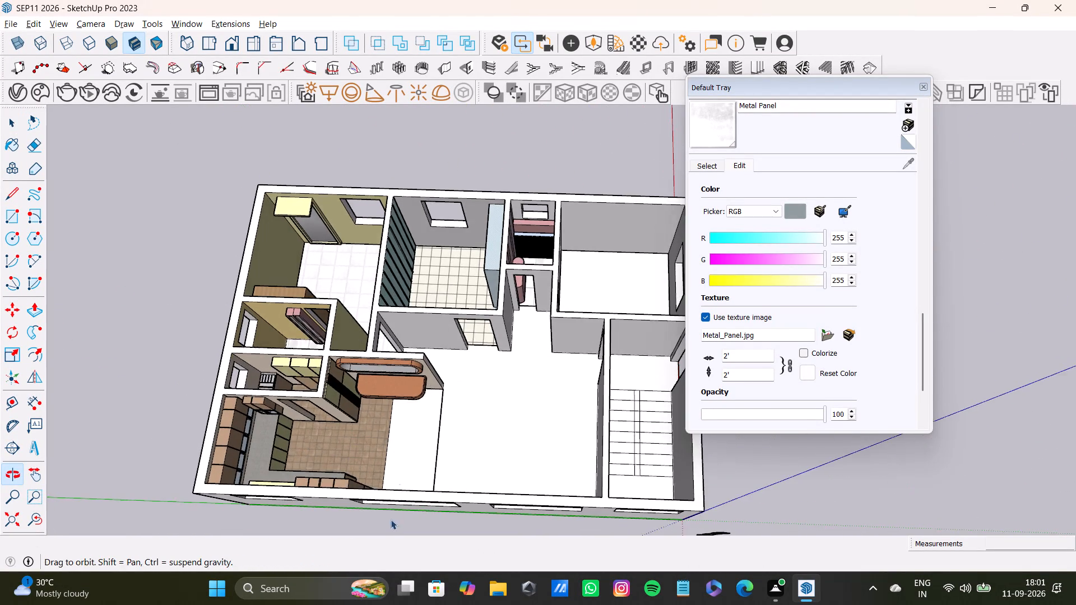
pyautogui.moveTo(391, 519); pyautogui.dragTo(391, 520, button='middle')
pyautogui.scroll(7, 408, 411)
pyautogui.scroll(-8, 435, 370)
pyautogui.keyDown('shift'); pyautogui.moveTo(436, 370); pyautogui.dragTo(394, 429, button='middle'); pyautogui.keyUp('shift')
pyautogui.scroll(8, 355, 357)
pyautogui.moveTo(448, 387); pyautogui.dragTo(472, 488, button='middle')
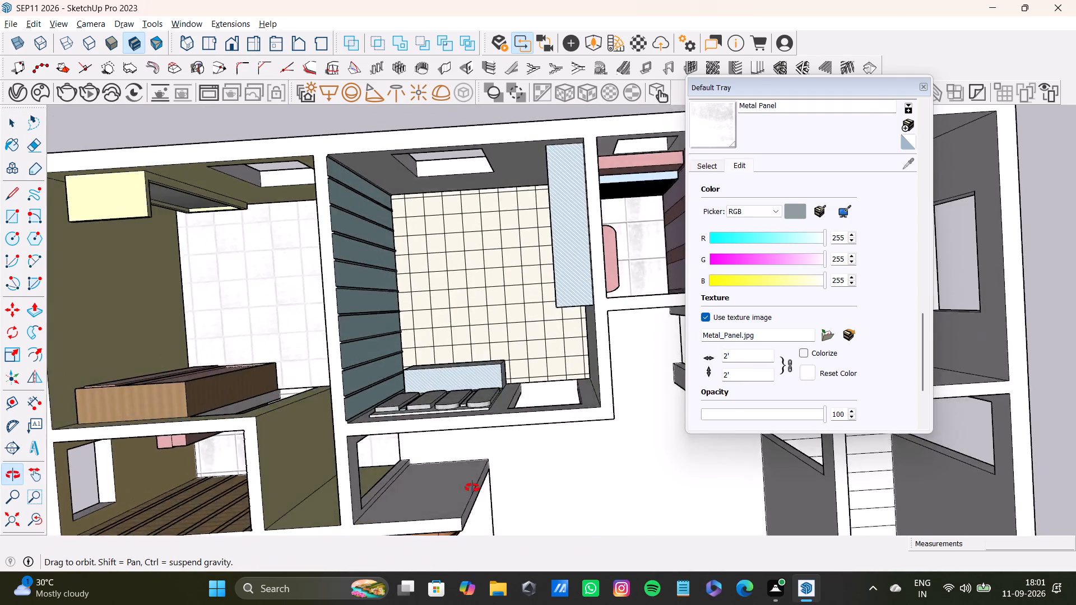
pyautogui.moveTo(472, 488); pyautogui.dragTo(314, 426, button='middle')
pyautogui.moveTo(359, 407); pyautogui.dragTo(147, 408, button='middle')
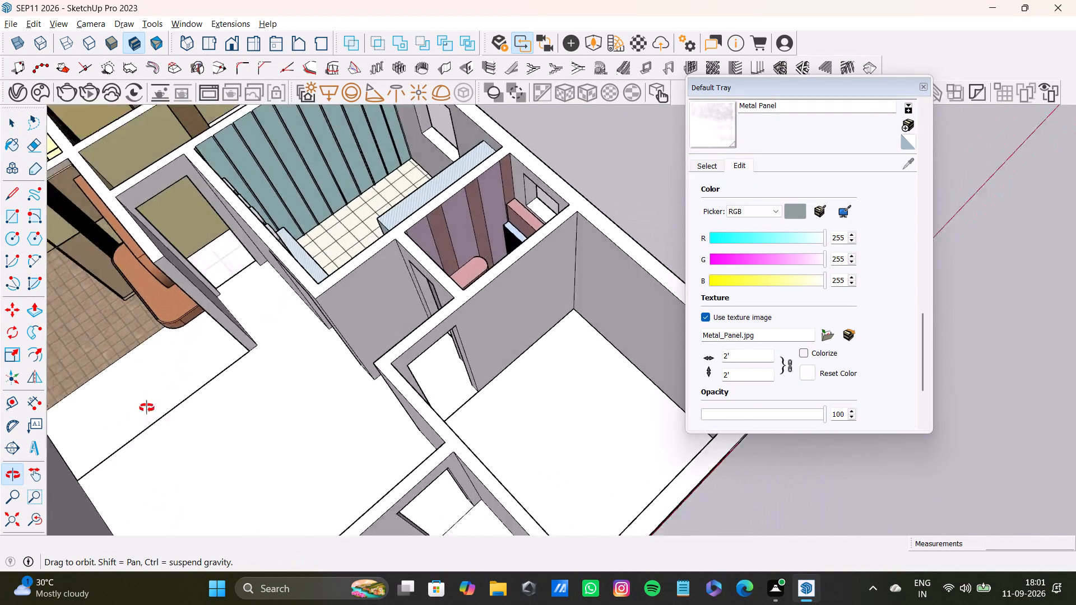
pyautogui.moveTo(147, 408); pyautogui.dragTo(479, 422, button='middle')
pyautogui.scroll(4, 484, 422)
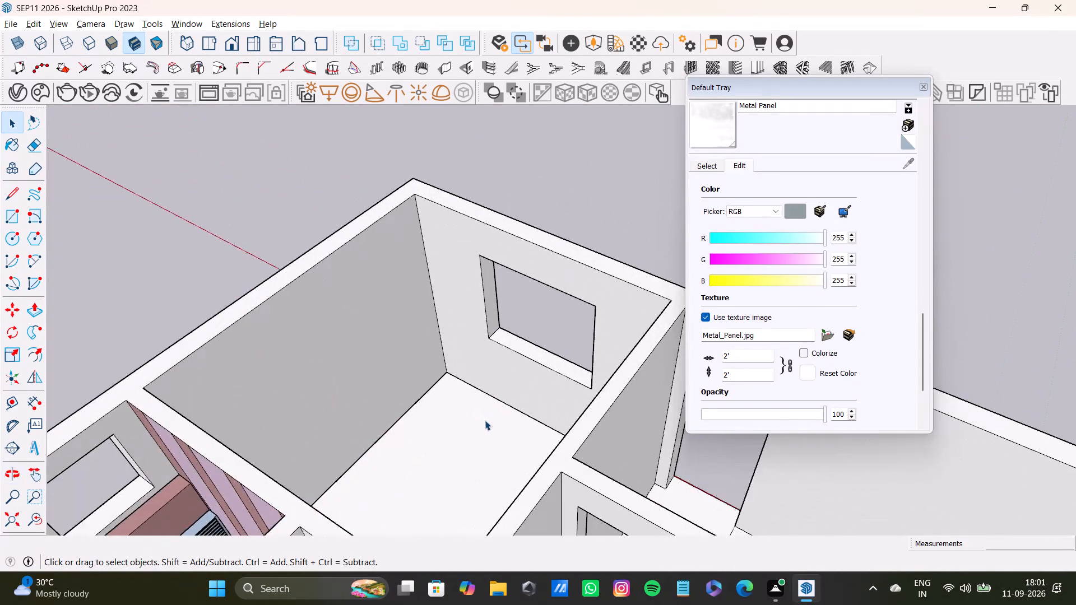
pyautogui.scroll(2, 485, 420)
pyautogui.scroll(-12, 485, 420)
pyautogui.keyDown('shift'); pyautogui.moveTo(481, 403); pyautogui.dragTo(491, 218, button='middle'); pyautogui.keyUp('shift')
pyautogui.scroll(4, 461, 244)
pyautogui.moveTo(466, 244); pyautogui.dragTo(583, 197, button='middle')
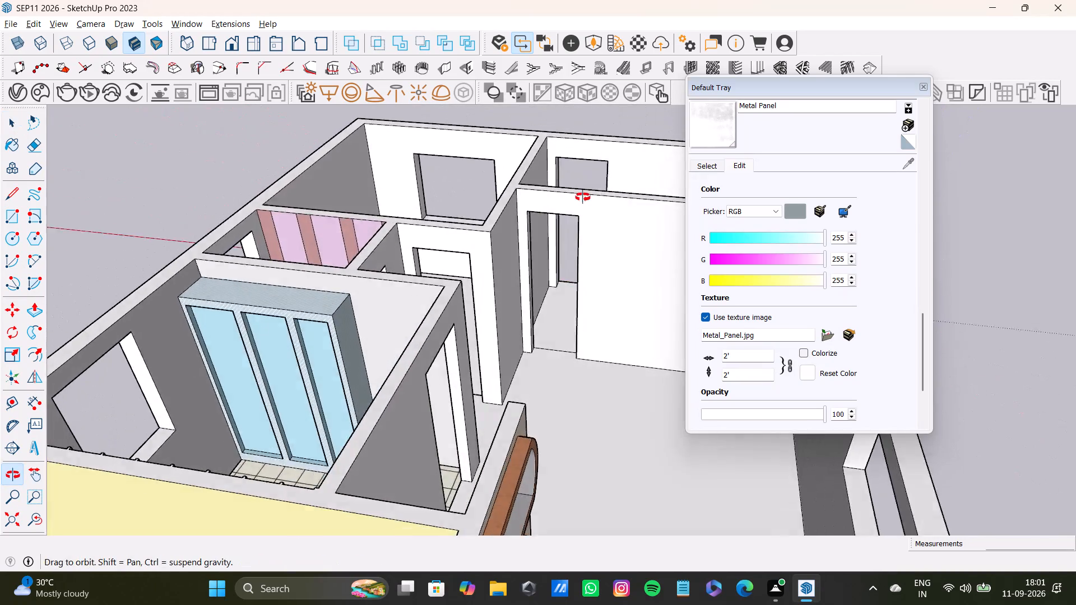
pyautogui.moveTo(583, 197); pyautogui.dragTo(257, 360, button='middle')
pyautogui.scroll(-5, 311, 307)
pyautogui.keyDown('shift'); pyautogui.moveTo(504, 239); pyautogui.dragTo(618, 269, button='middle'); pyautogui.keyUp('shift')
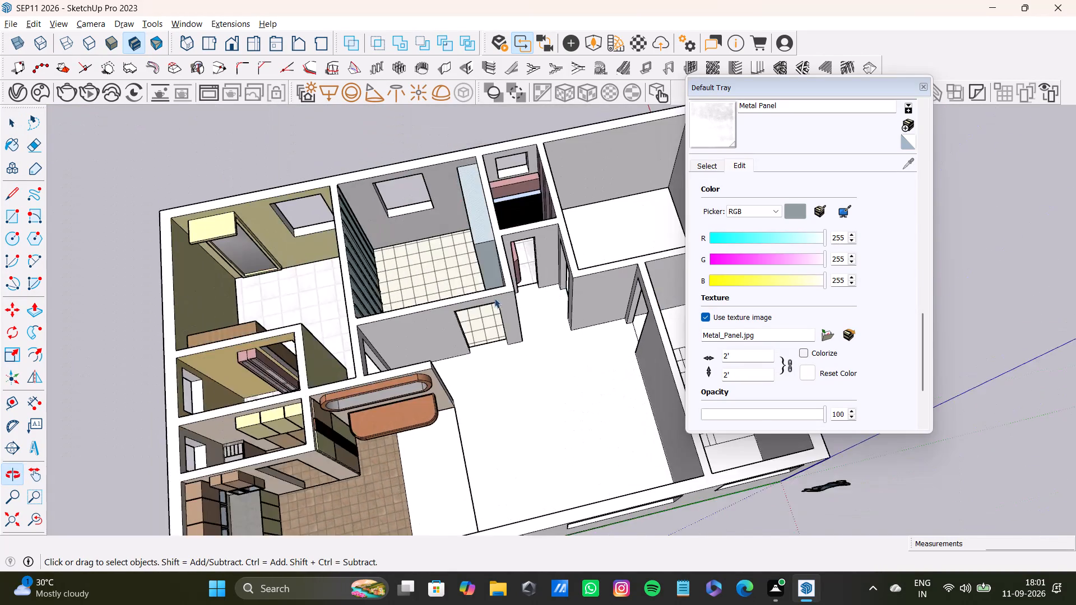
pyautogui.scroll(1, 494, 298)
pyautogui.moveTo(494, 298); pyautogui.dragTo(609, 182, button='middle')
pyautogui.keyDown('shift'); pyautogui.scroll(-1, 607, 185); pyautogui.keyUp('shift')
pyautogui.click(925, 83)
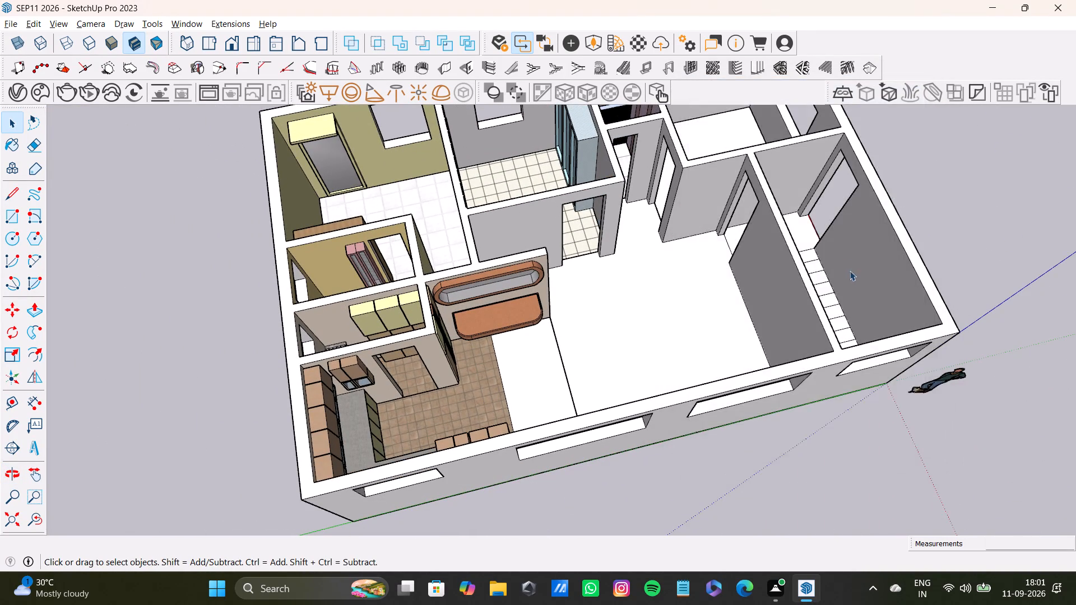
# Examine the kitchen, the wall unit beside it, the open living area floor and the adjoining rooms from above.
pyautogui.moveTo(850, 271); pyautogui.dragTo(701, 285, button='middle')
pyautogui.scroll(3, 609, 308)
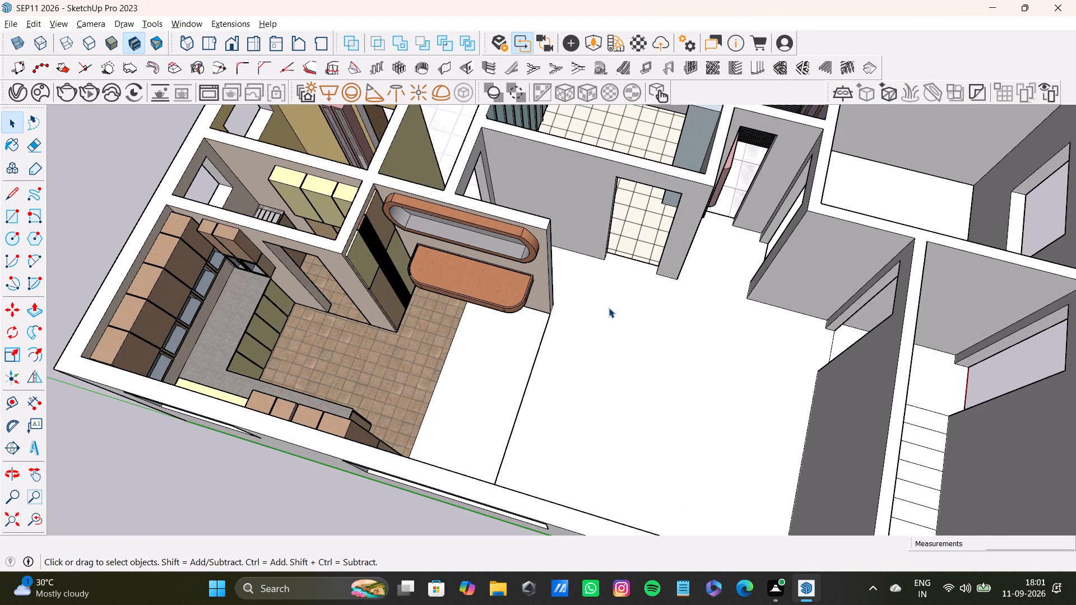
pyautogui.scroll(3, 601, 310)
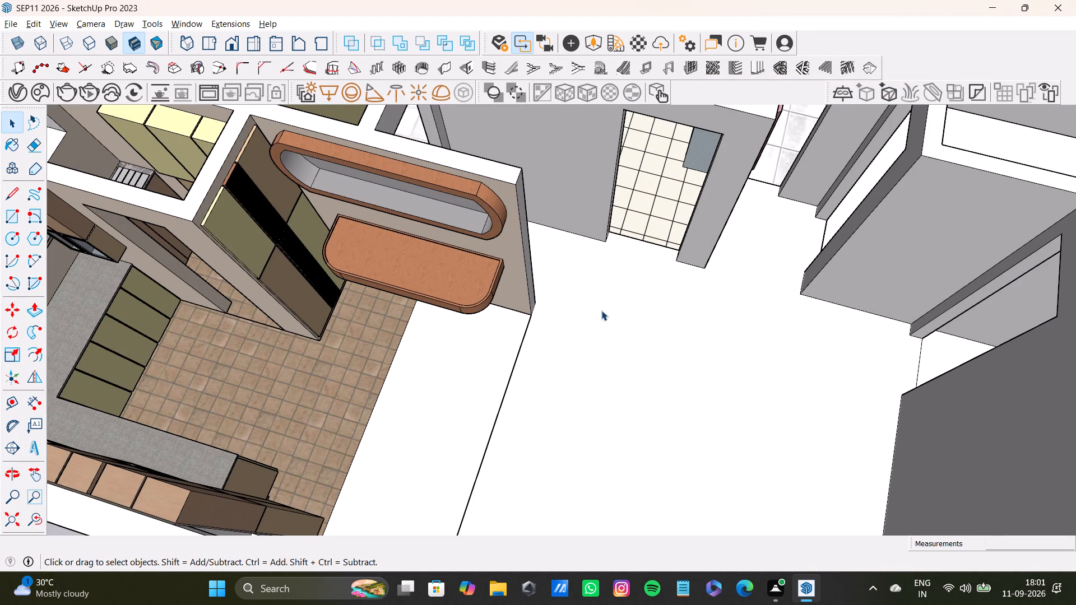
pyautogui.scroll(3, 557, 339)
pyautogui.scroll(-11, 554, 338)
pyautogui.keyDown('shift'); pyautogui.moveTo(541, 338); pyautogui.dragTo(618, 328, button='middle'); pyautogui.keyUp('shift')
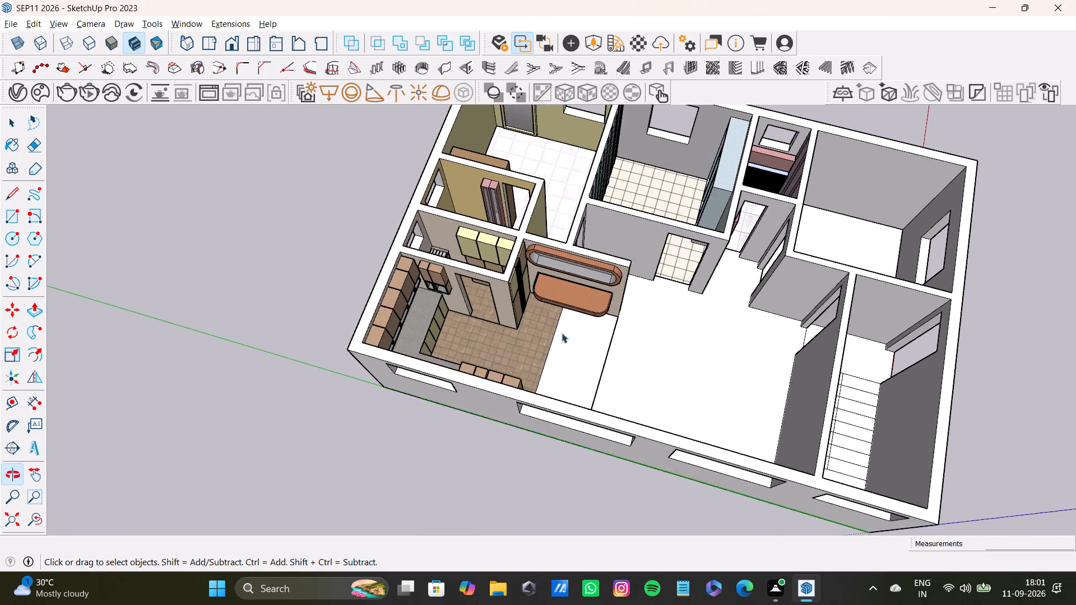
pyautogui.scroll(7, 508, 330)
pyautogui.moveTo(490, 328); pyautogui.dragTo(648, 382, button='middle')
pyautogui.moveTo(518, 372); pyautogui.dragTo(111, 389, button='middle')
pyautogui.moveTo(429, 296); pyautogui.dragTo(340, 375, button='middle')
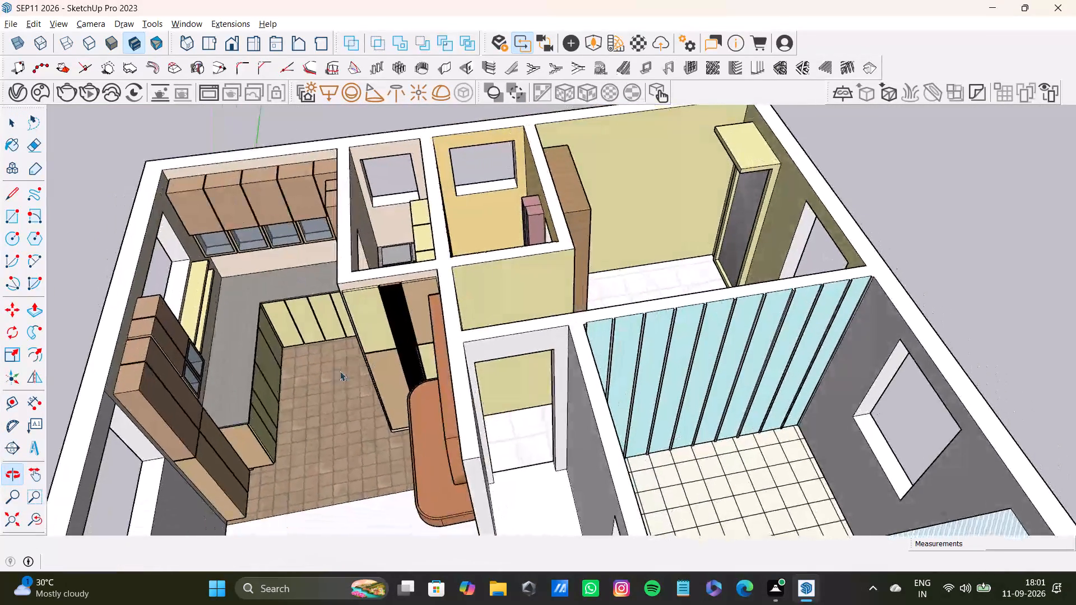
pyautogui.scroll(-4, 345, 367)
pyautogui.moveTo(348, 366); pyautogui.dragTo(336, 272, button='middle')
pyautogui.moveTo(319, 300); pyautogui.dragTo(437, 341, button='middle')
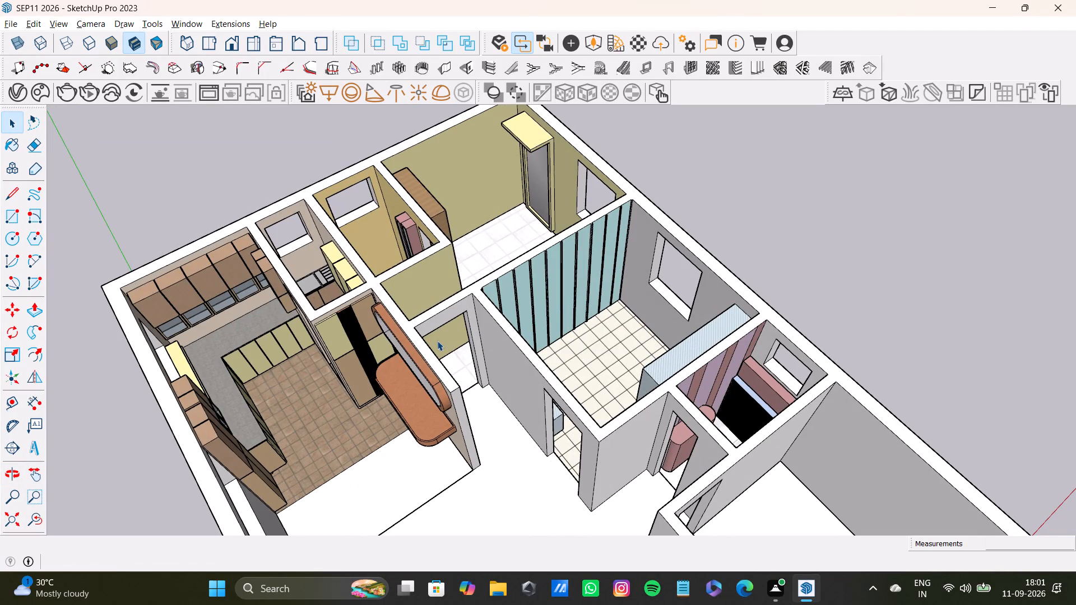
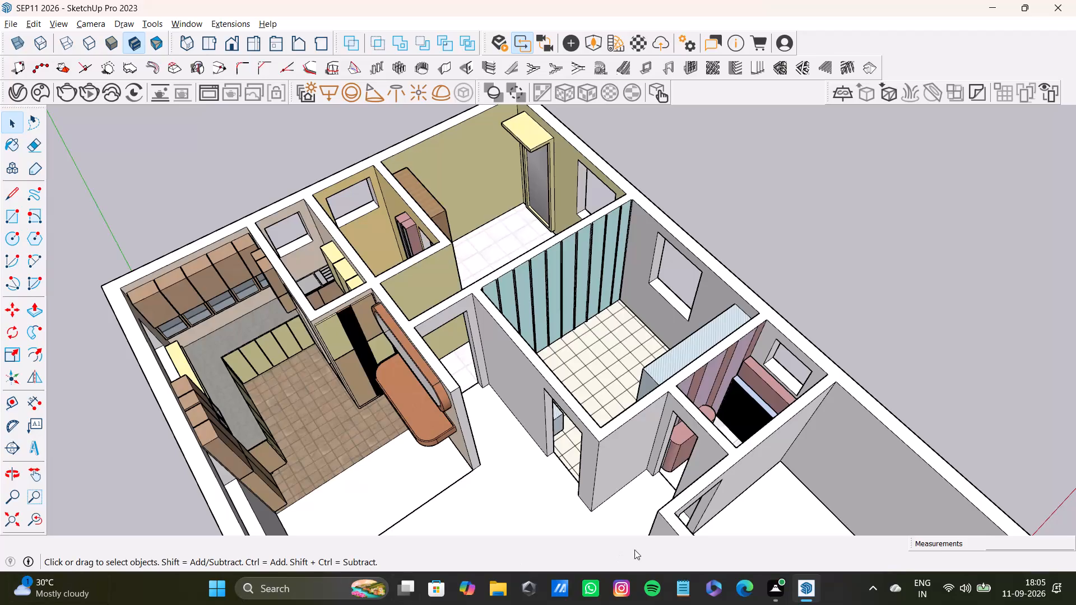
# Examine the house model's rooms from several angles, ending at the unfurnished corner room beside the small pink-striped room.
pyautogui.scroll(-7, 451, 292)
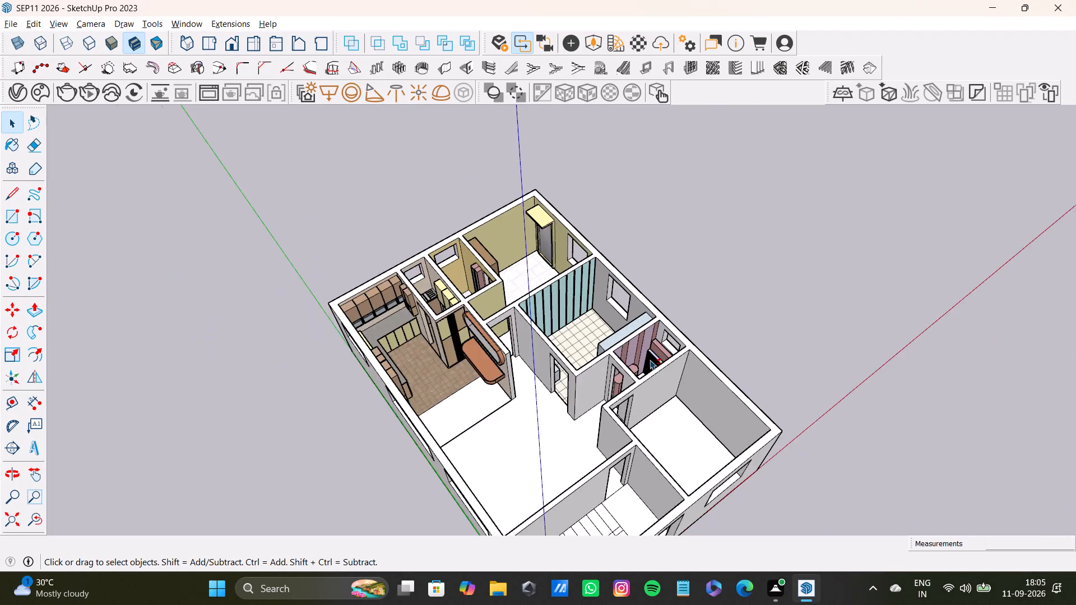
pyautogui.keyDown('shift'); pyautogui.moveTo(651, 361); pyautogui.dragTo(540, 316, button='middle'); pyautogui.keyUp('shift')
pyautogui.scroll(3, 535, 336)
pyautogui.moveTo(496, 345); pyautogui.dragTo(600, 357, button='middle')
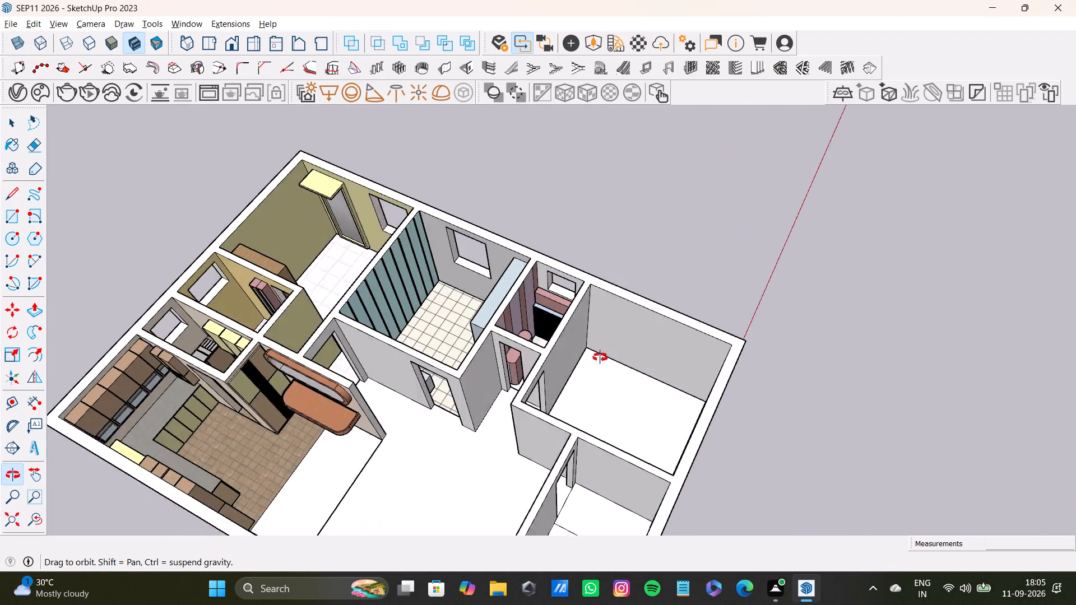
pyautogui.moveTo(600, 357); pyautogui.dragTo(704, 453, button='middle')
pyautogui.press('space')
pyautogui.scroll(-5, 573, 383)
pyautogui.keyDown('shift'); pyautogui.moveTo(571, 383); pyautogui.dragTo(588, 353, button='middle'); pyautogui.keyUp('shift')
pyautogui.scroll(3, 560, 359)
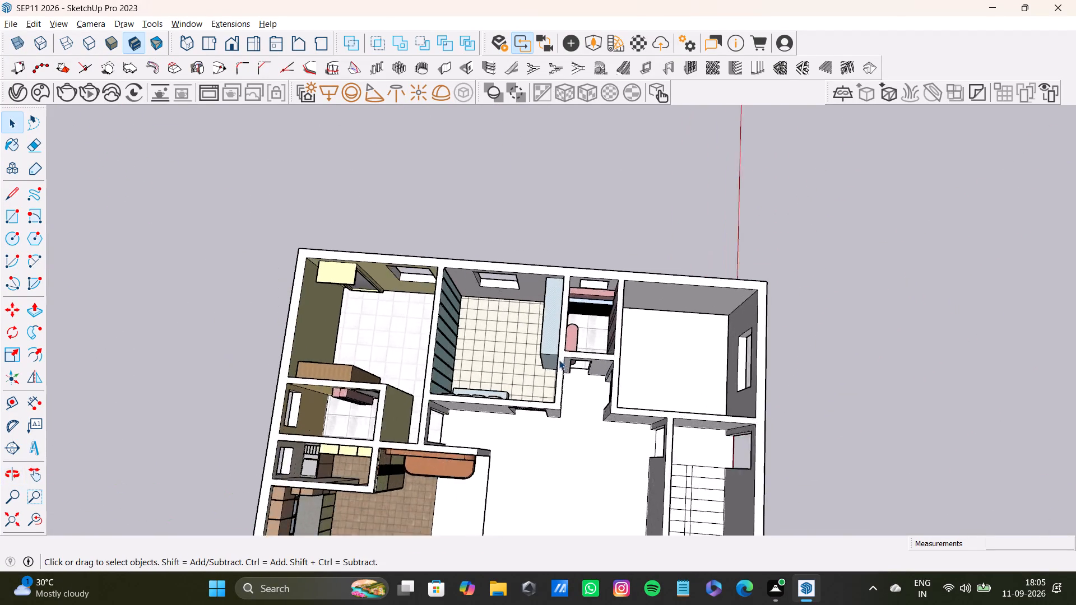
pyautogui.scroll(7, 559, 360)
pyautogui.moveTo(556, 361); pyautogui.dragTo(745, 299, button='middle')
pyautogui.scroll(4, 745, 299)
pyautogui.scroll(-3, 740, 284)
pyautogui.moveTo(726, 285); pyautogui.dragTo(317, 250, button='middle')
pyautogui.scroll(1, 669, 286)
pyautogui.moveTo(679, 322); pyautogui.dragTo(422, 336, button='middle')
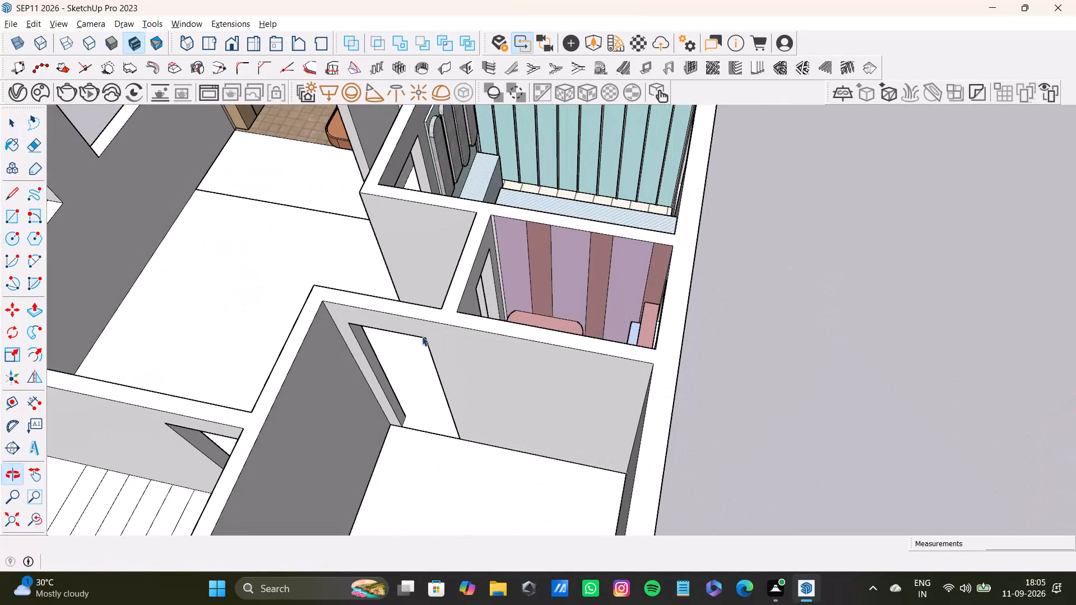
pyautogui.scroll(-4, 444, 329)
pyautogui.scroll(5, 496, 364)
pyautogui.scroll(-8, 490, 363)
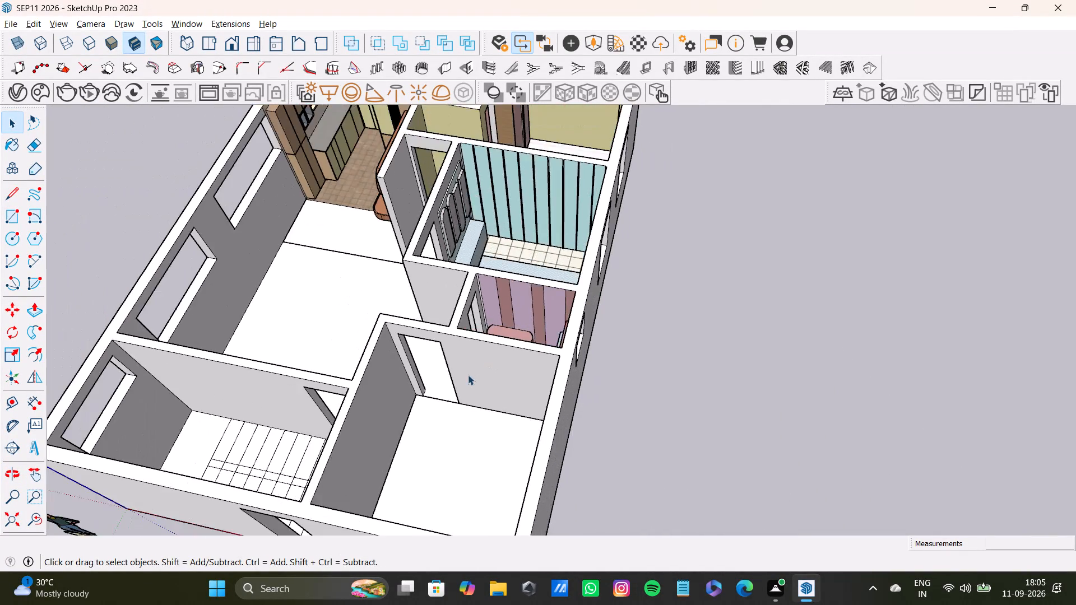
pyautogui.moveTo(467, 376); pyautogui.dragTo(723, 365, button='middle')
pyautogui.scroll(3, 717, 370)
pyautogui.moveTo(690, 352); pyautogui.dragTo(556, 331, button='middle')
pyautogui.moveTo(493, 346); pyautogui.dragTo(684, 299, button='middle')
pyautogui.scroll(3, 679, 259)
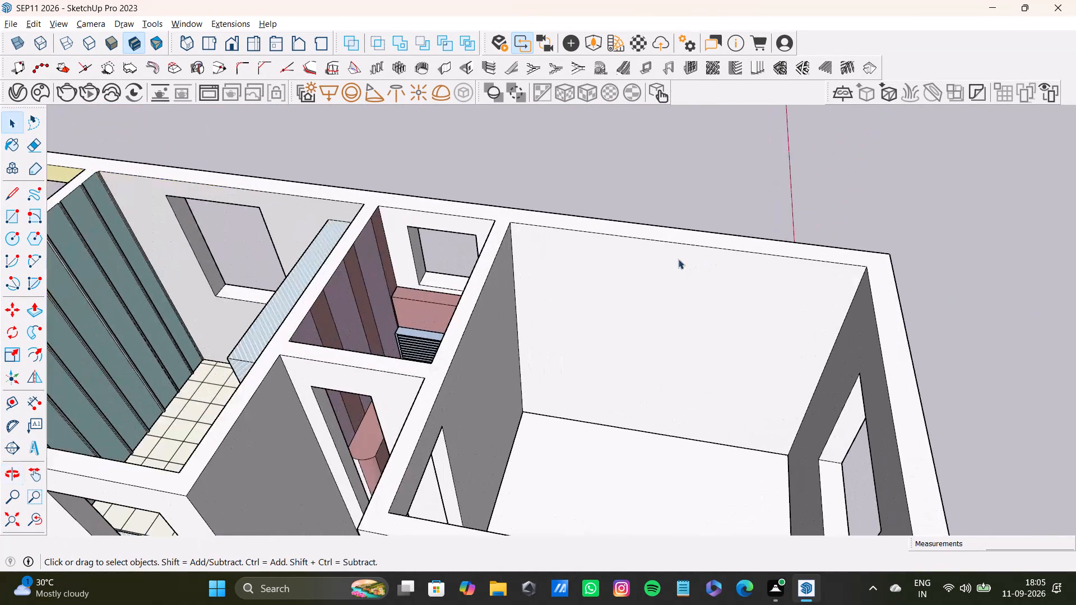
pyautogui.moveTo(665, 311); pyautogui.dragTo(709, 324, button='middle')
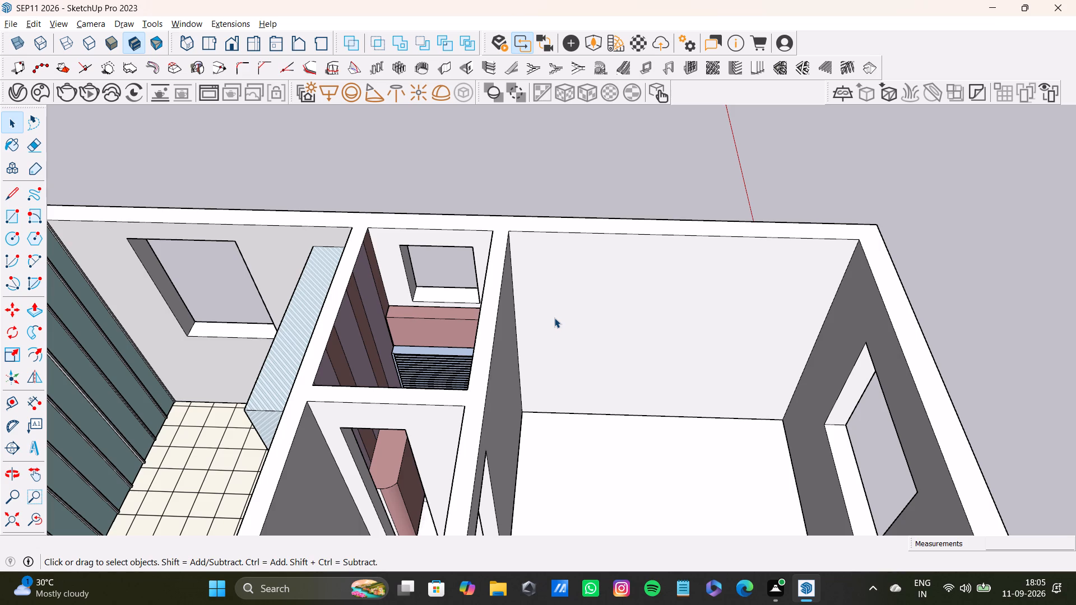
pyautogui.press('space')
pyautogui.press('space')
pyautogui.scroll(-8, 595, 308)
pyautogui.keyDown('shift'); pyautogui.moveTo(619, 318); pyautogui.dragTo(505, 342, button='middle'); pyautogui.keyUp('shift')
pyautogui.scroll(7, 503, 342)
pyautogui.moveTo(494, 348); pyautogui.dragTo(477, 384, button='middle')
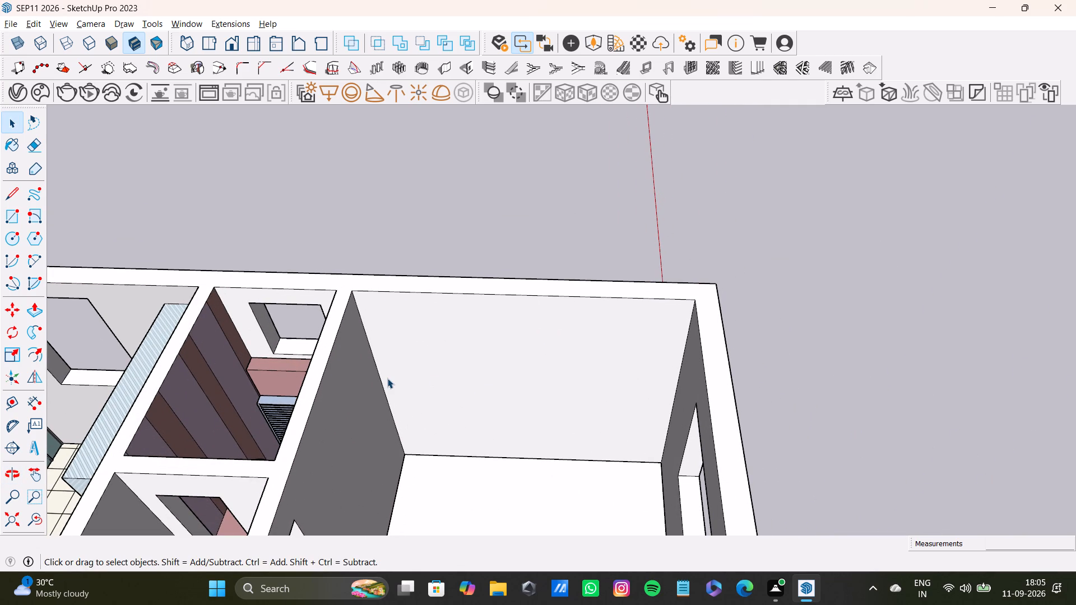
# Place vertical guides about 6" in from both side edges of the unfurnished corner room's outer back wall.
pyautogui.moveTo(9, 400); pyautogui.dragTo(26, 405)
pyautogui.scroll(5, 367, 429)
pyautogui.click(12, 404)
pyautogui.scroll(3, 341, 396)
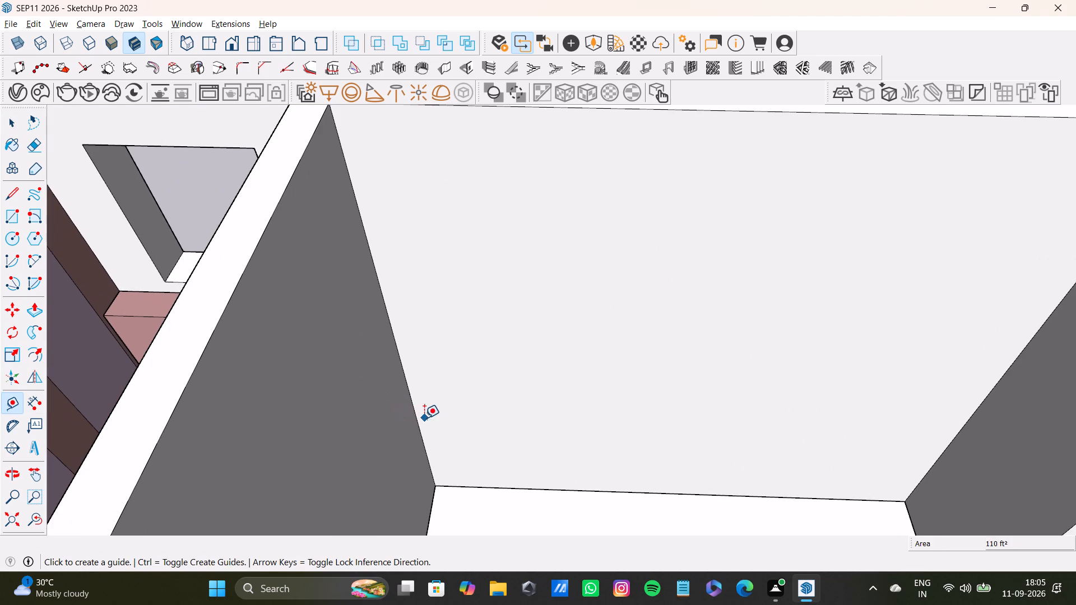
pyautogui.click(420, 420)
pyautogui.scroll(-3, 500, 407)
pyautogui.keyDown('shift'); pyautogui.moveTo(469, 398); pyautogui.dragTo(418, 222, button='middle'); pyautogui.keyUp('shift')
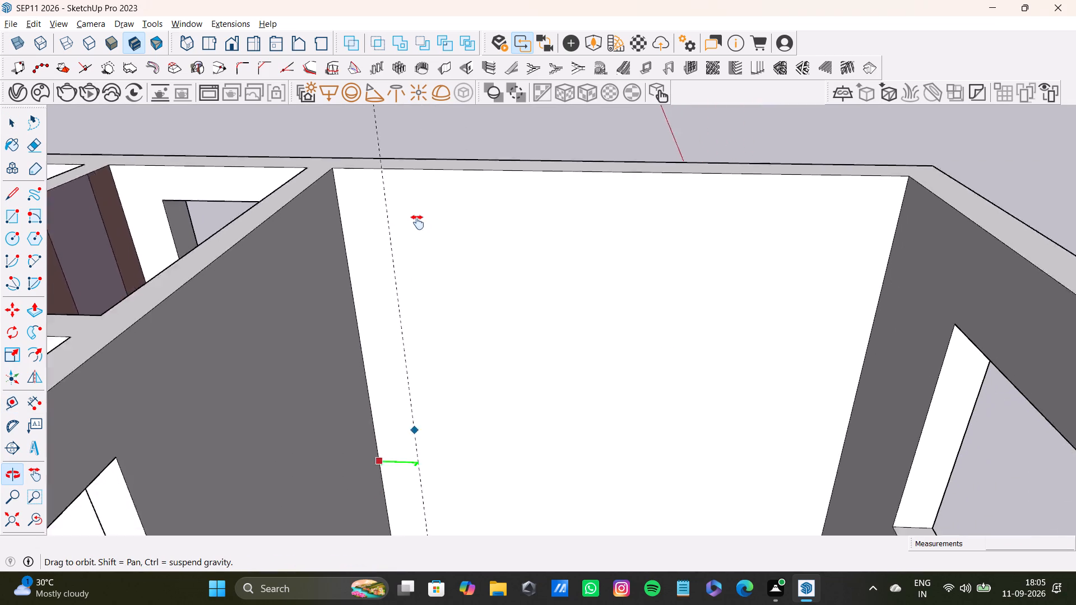
pyautogui.keyDown('shift'); pyautogui.moveTo(418, 222); pyautogui.dragTo(416, 197, button='middle'); pyautogui.keyUp('shift')
pyautogui.moveTo(413, 310); pyautogui.dragTo(417, 359, button='middle')
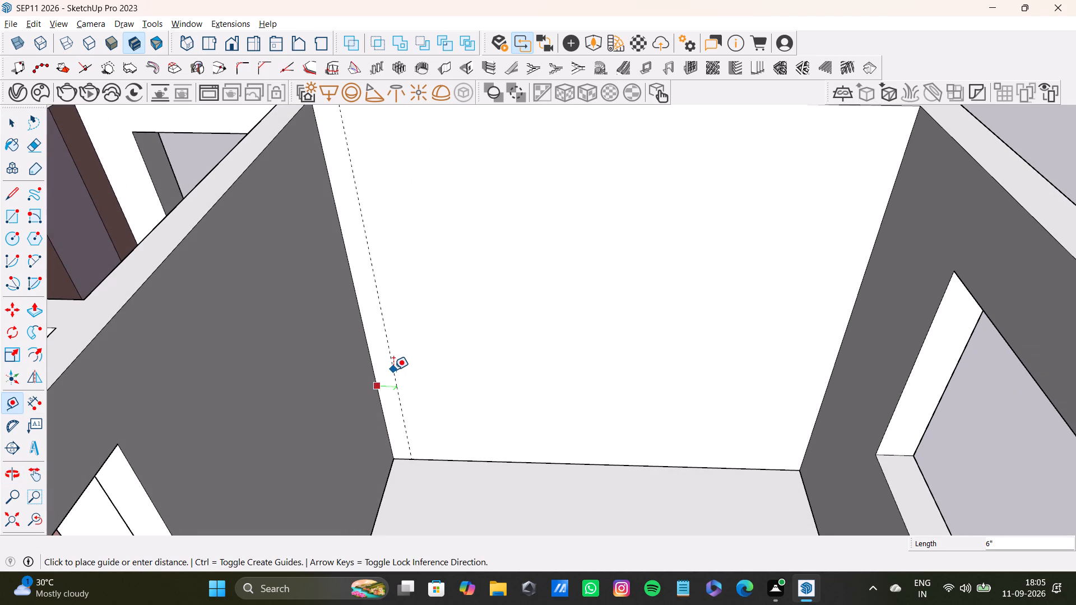
pyautogui.click(393, 370)
pyautogui.click(835, 360)
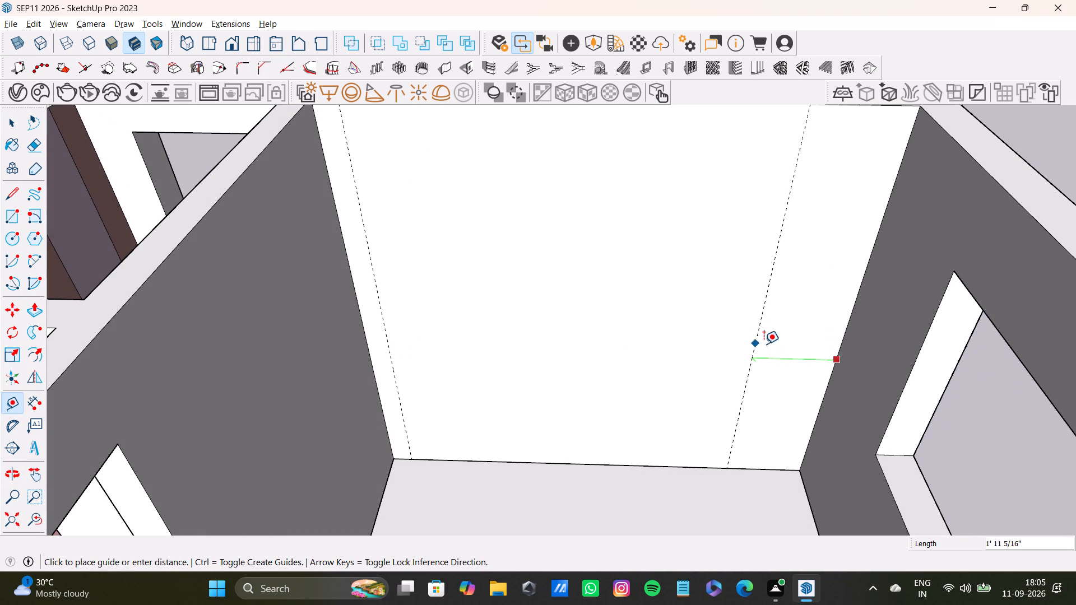
pyautogui.click(815, 353)
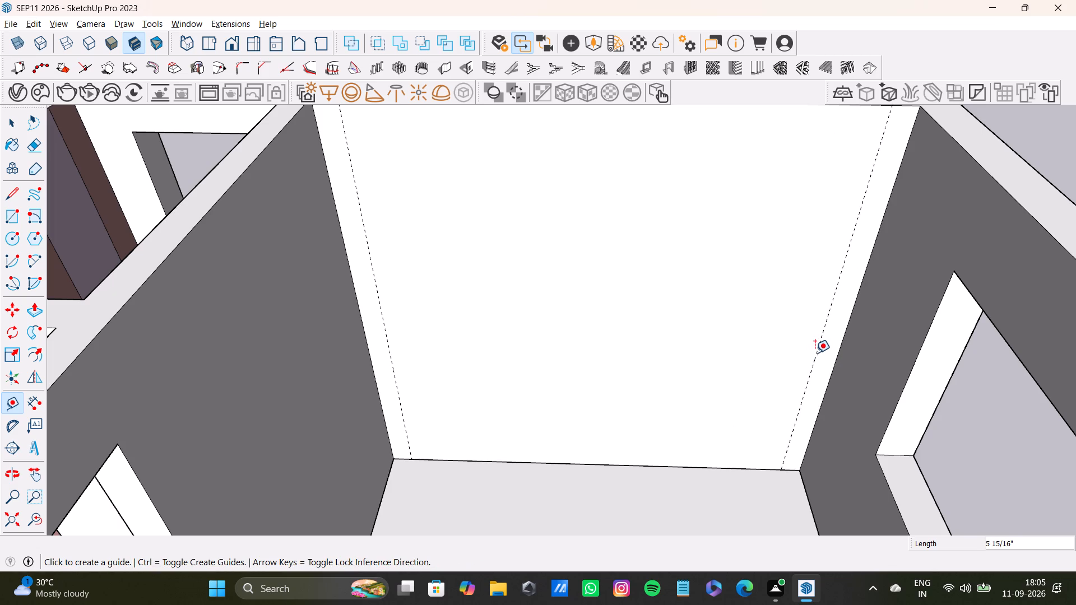
# Place a horizontal guide a few inches below the top edge of the same back wall.
pyautogui.scroll(-4, 789, 385)
pyautogui.scroll(8, 529, 231)
pyautogui.click(537, 176)
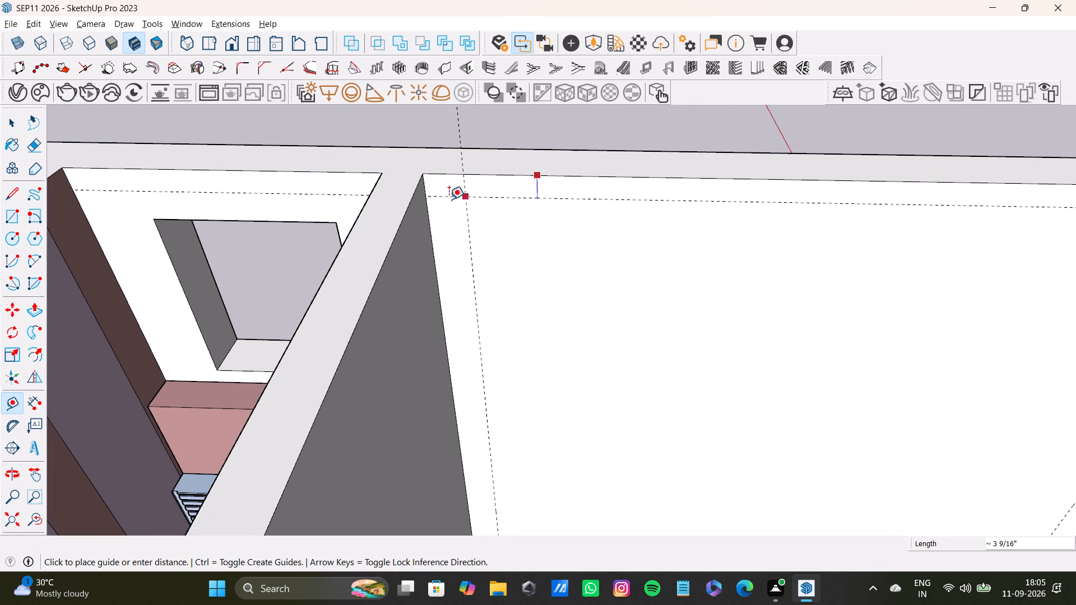
pyautogui.click(469, 206)
# Draw a rectangle on the back wall between the two vertical guides, from the horizontal guide down to the floor edge.
pyautogui.scroll(-4, 530, 255)
pyautogui.scroll(1, 642, 305)
pyautogui.keyDown('shift'); pyautogui.moveTo(642, 305); pyautogui.dragTo(413, 314, button='middle'); pyautogui.keyUp('shift')
pyautogui.scroll(-1, 410, 315)
pyautogui.moveTo(376, 299); pyautogui.dragTo(343, 313, button='middle')
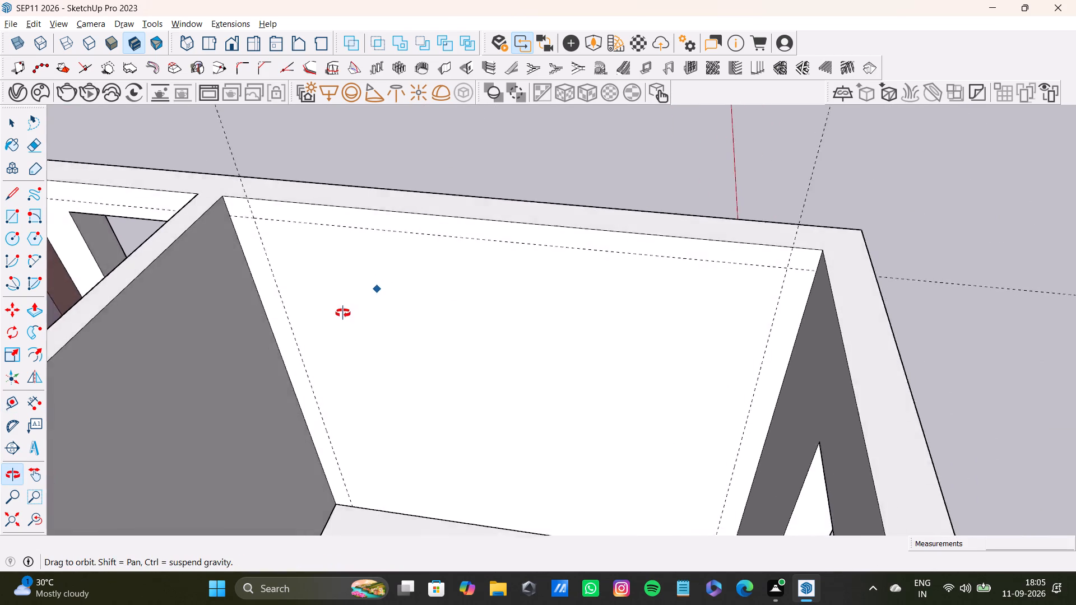
pyautogui.moveTo(343, 313); pyautogui.dragTo(373, 231, button='middle')
pyautogui.moveTo(304, 260); pyautogui.dragTo(381, 294, button='middle')
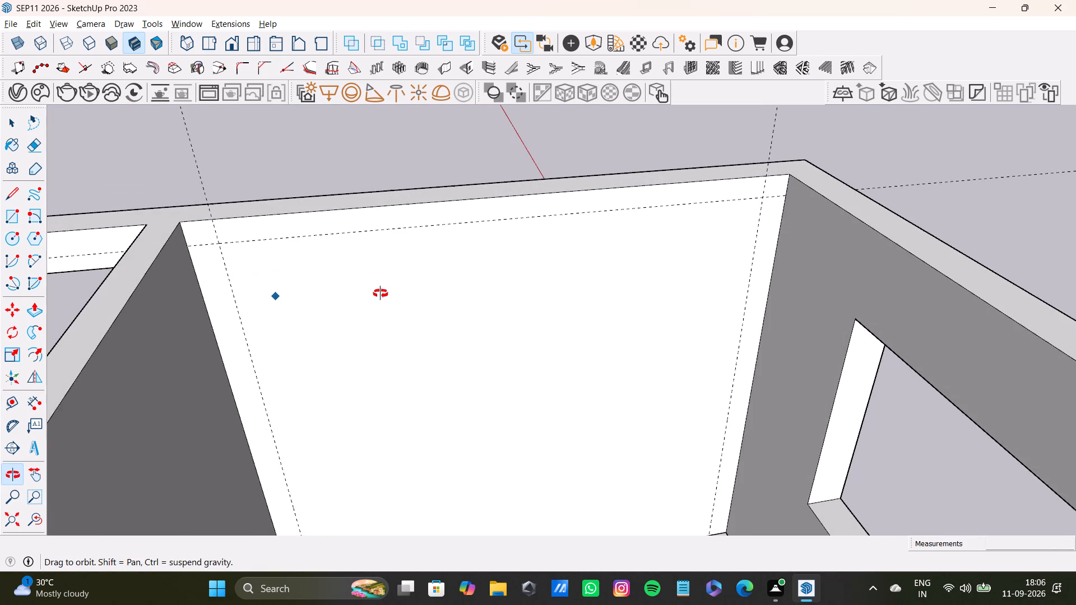
pyautogui.moveTo(381, 294); pyautogui.dragTo(418, 283, button='middle')
pyautogui.moveTo(11, 218); pyautogui.dragTo(41, 231)
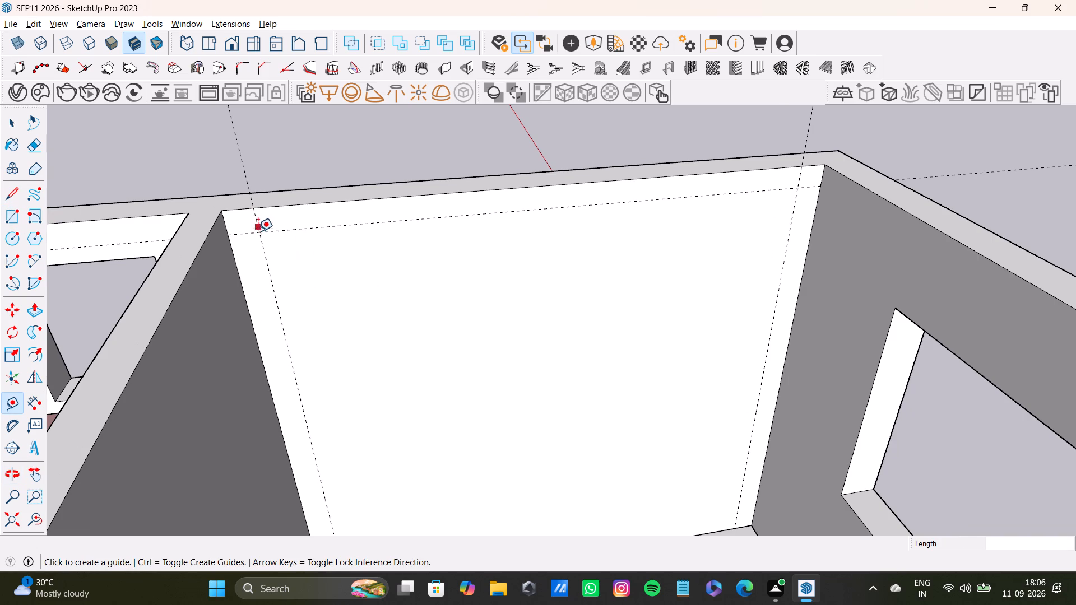
pyautogui.click(258, 231)
pyautogui.scroll(-3, 505, 329)
pyautogui.press('space')
pyautogui.moveTo(8, 214); pyautogui.dragTo(35, 230)
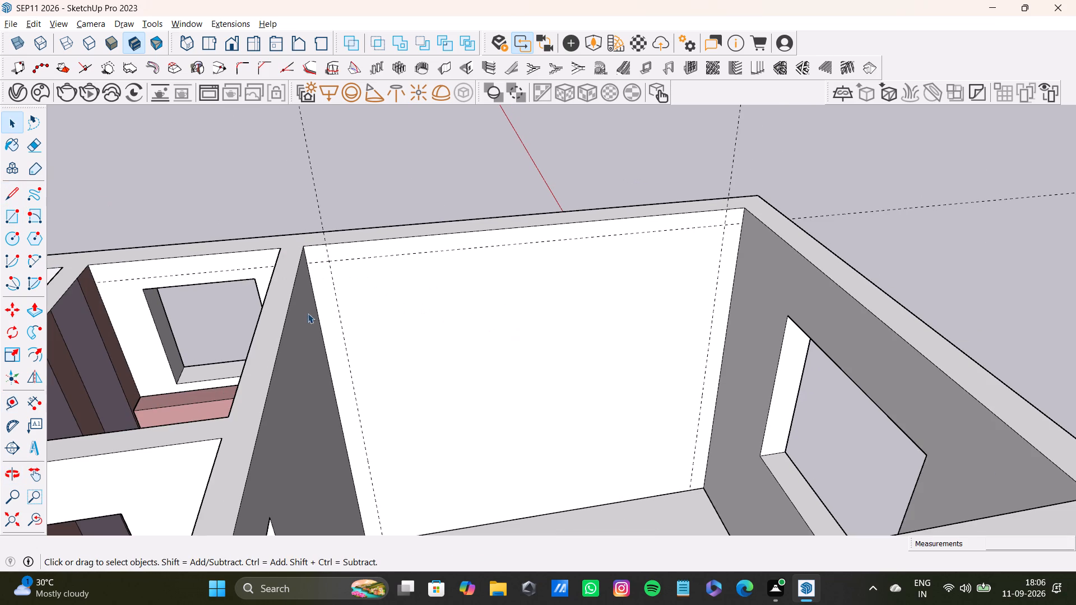
pyautogui.click(16, 207)
pyautogui.moveTo(329, 260); pyautogui.dragTo(334, 265)
pyautogui.scroll(-3, 609, 378)
pyautogui.keyDown('shift'); pyautogui.moveTo(616, 407); pyautogui.dragTo(555, 451, button='middle'); pyautogui.keyUp('shift')
pyautogui.scroll(5, 600, 421)
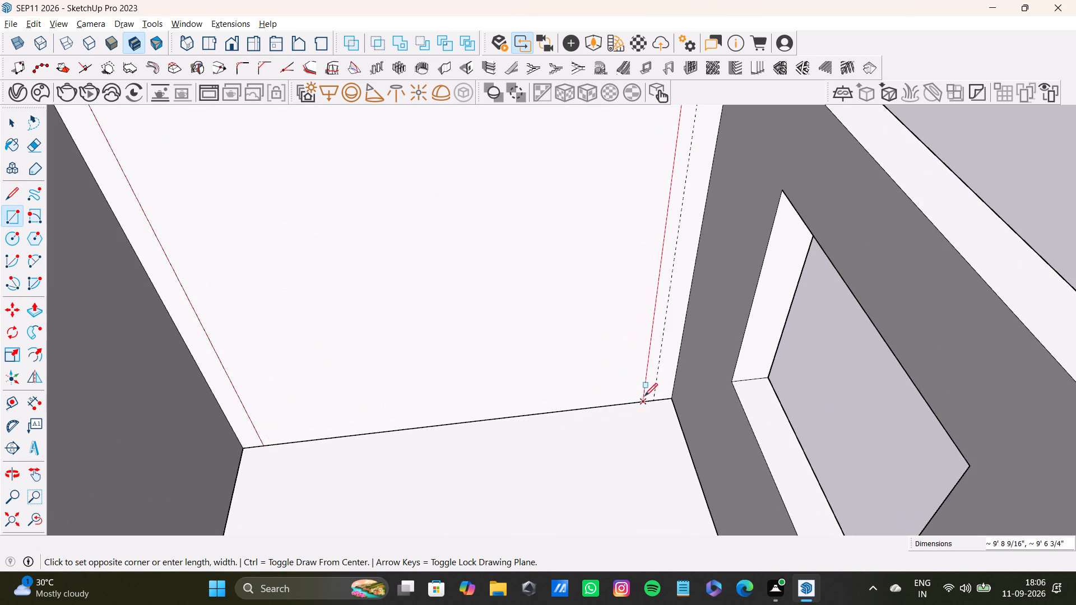
pyautogui.click(655, 399)
# Place a horizontal guide about 2' 6 3/4" below the rectangle's top edge.
pyautogui.scroll(-7, 641, 402)
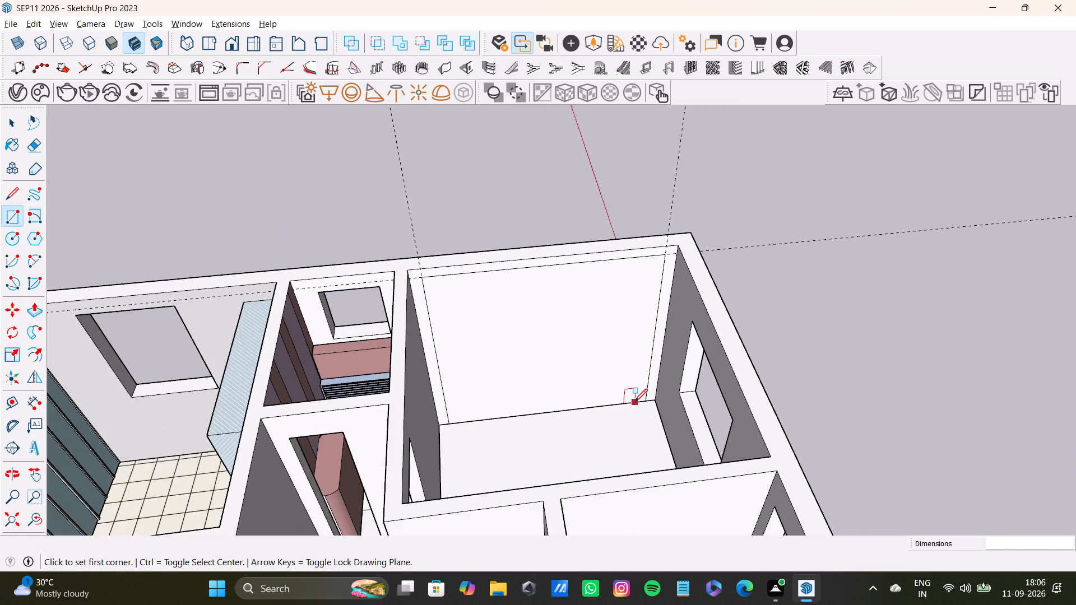
pyautogui.moveTo(634, 402); pyautogui.dragTo(621, 346, button='middle')
pyautogui.scroll(3, 458, 327)
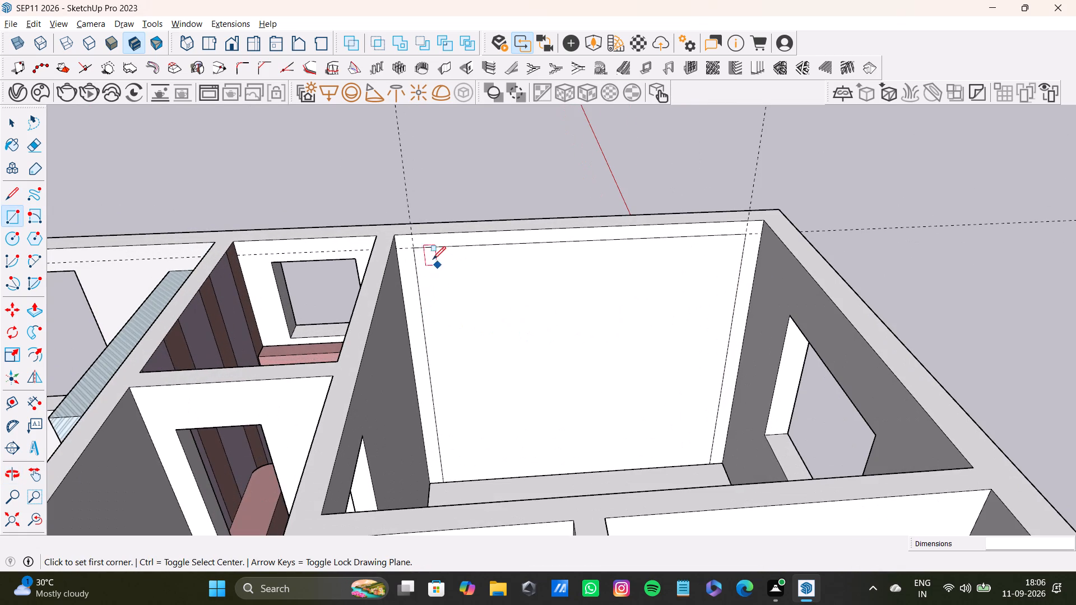
pyautogui.scroll(5, 435, 252)
pyautogui.press('t')
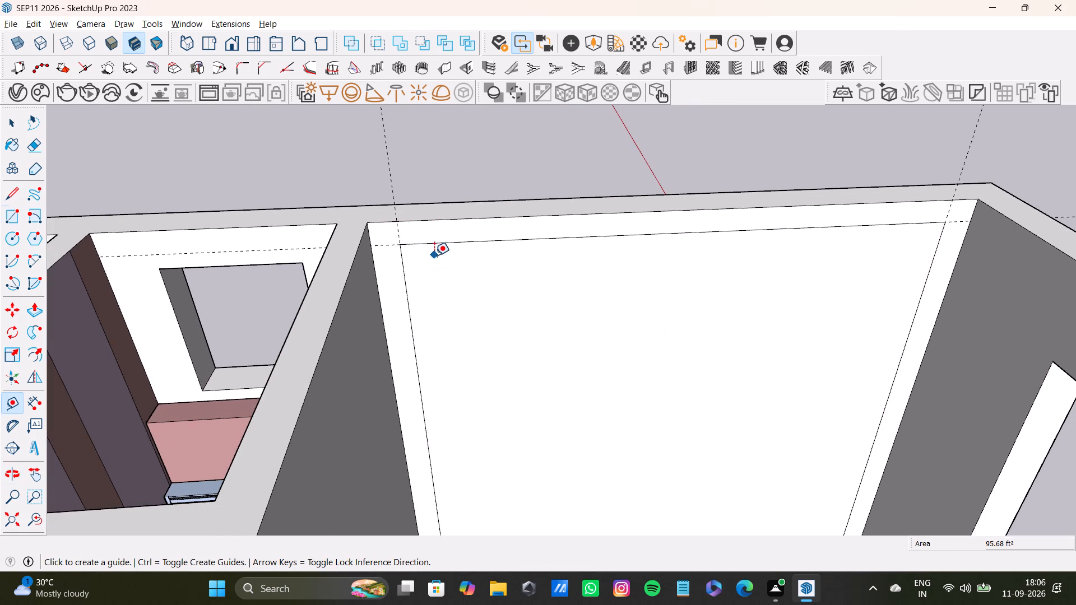
pyautogui.scroll(3, 433, 255)
pyautogui.click(437, 235)
pyautogui.scroll(-4, 467, 330)
pyautogui.moveTo(457, 352); pyautogui.dragTo(328, 362, button='middle')
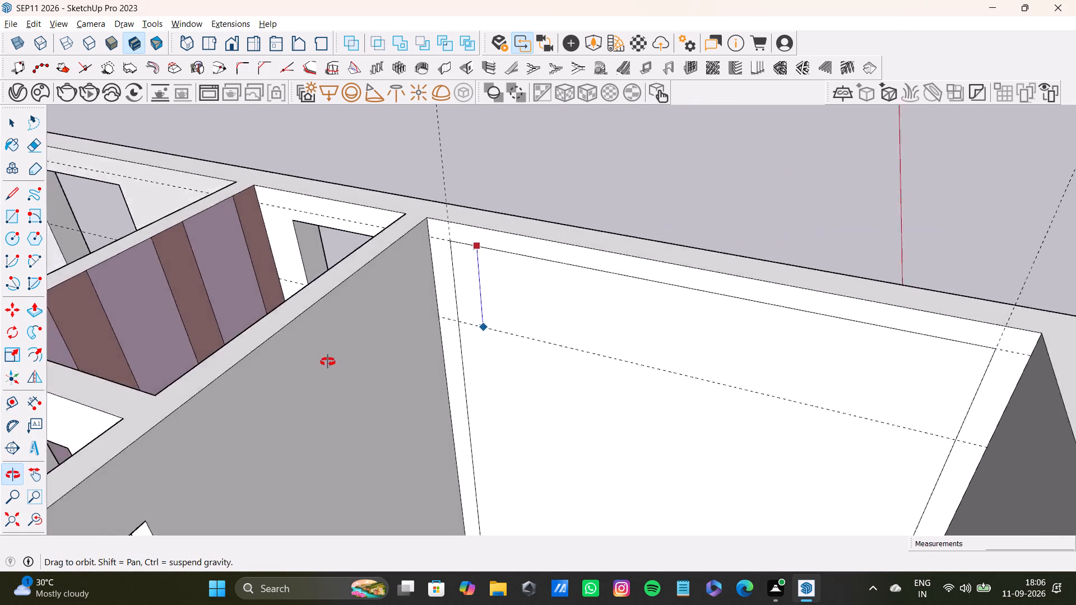
pyautogui.moveTo(328, 362); pyautogui.dragTo(505, 375, button='middle')
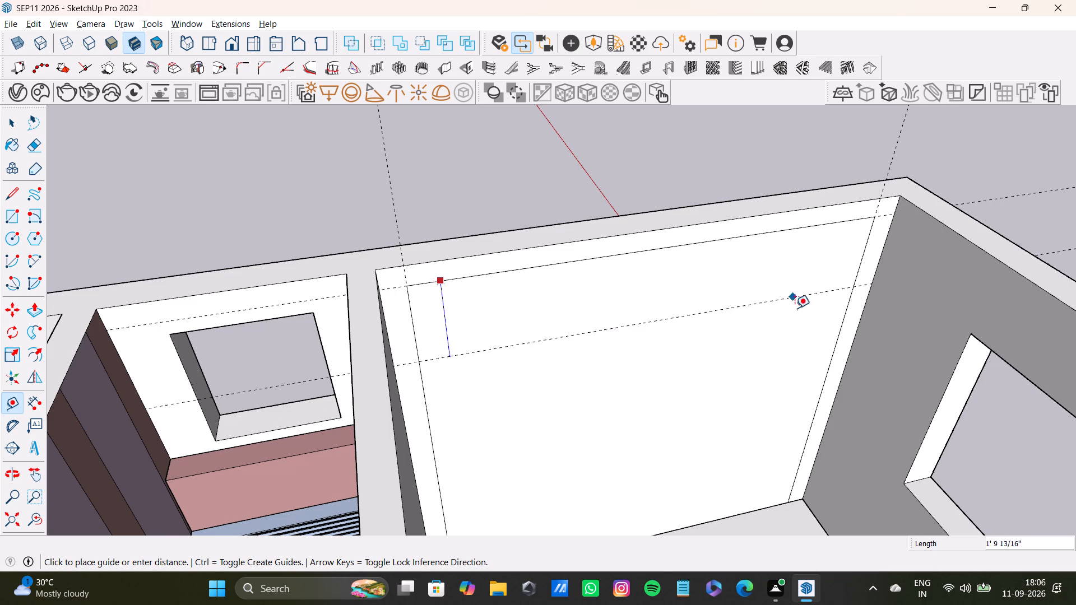
pyautogui.moveTo(795, 315); pyautogui.dragTo(755, 252, button='middle')
pyautogui.scroll(2, 792, 371)
pyautogui.moveTo(790, 355); pyautogui.dragTo(725, 313, button='middle')
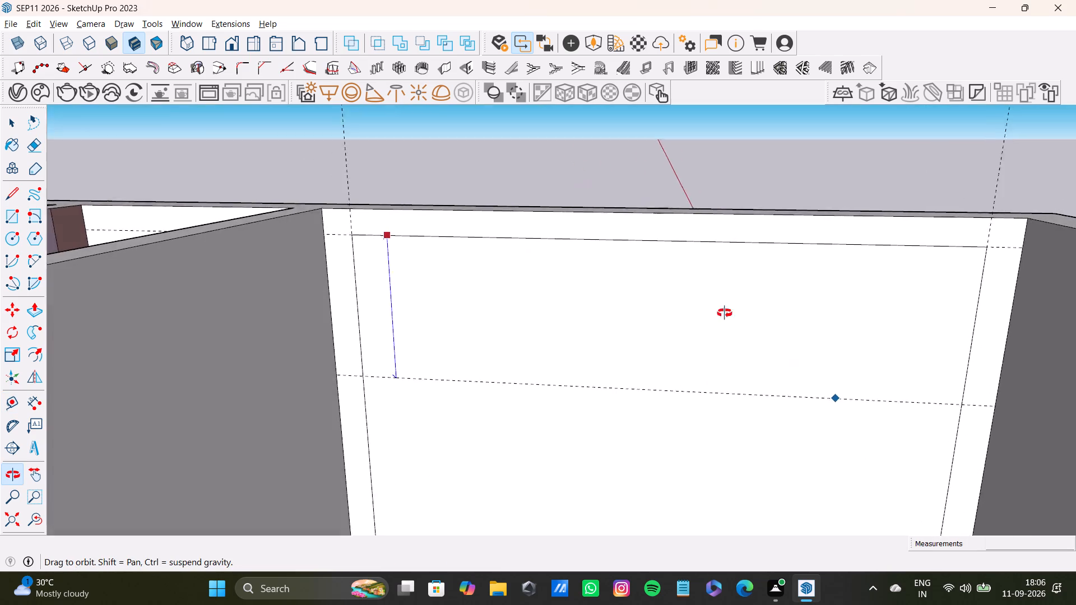
pyautogui.moveTo(725, 313); pyautogui.dragTo(743, 308, button='middle')
pyautogui.scroll(-3, 729, 334)
pyautogui.moveTo(728, 335); pyautogui.dragTo(644, 314, button='middle')
pyautogui.moveTo(642, 320); pyautogui.dragTo(630, 371, button='middle')
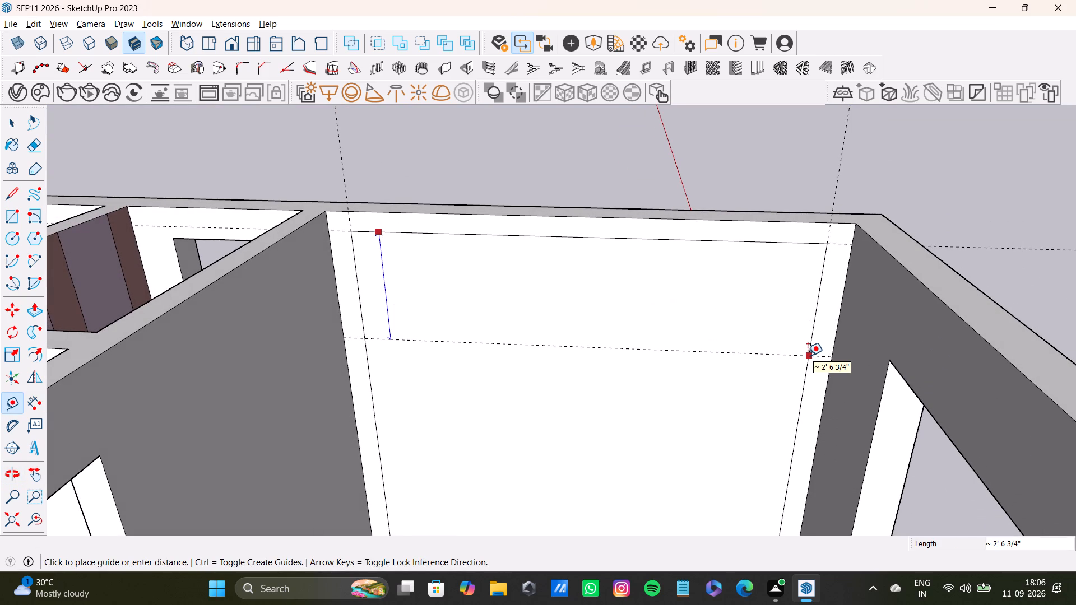
pyautogui.click(808, 356)
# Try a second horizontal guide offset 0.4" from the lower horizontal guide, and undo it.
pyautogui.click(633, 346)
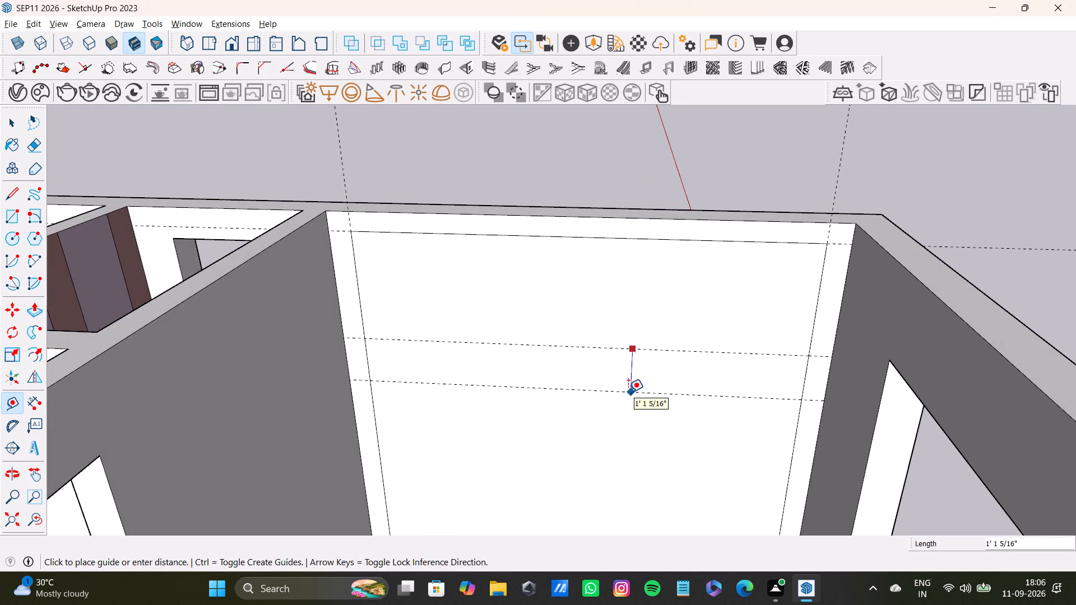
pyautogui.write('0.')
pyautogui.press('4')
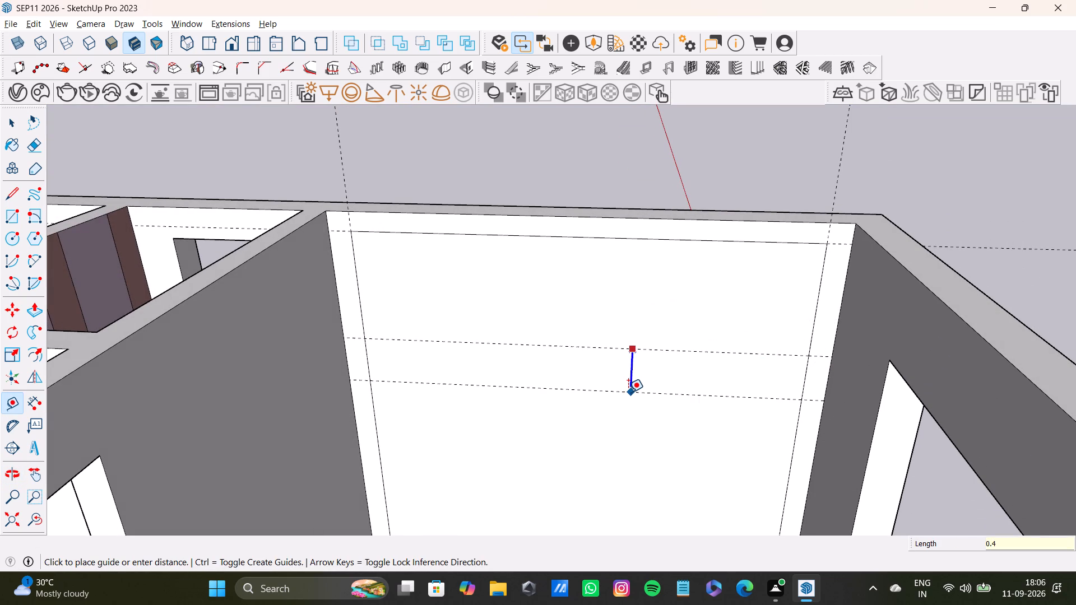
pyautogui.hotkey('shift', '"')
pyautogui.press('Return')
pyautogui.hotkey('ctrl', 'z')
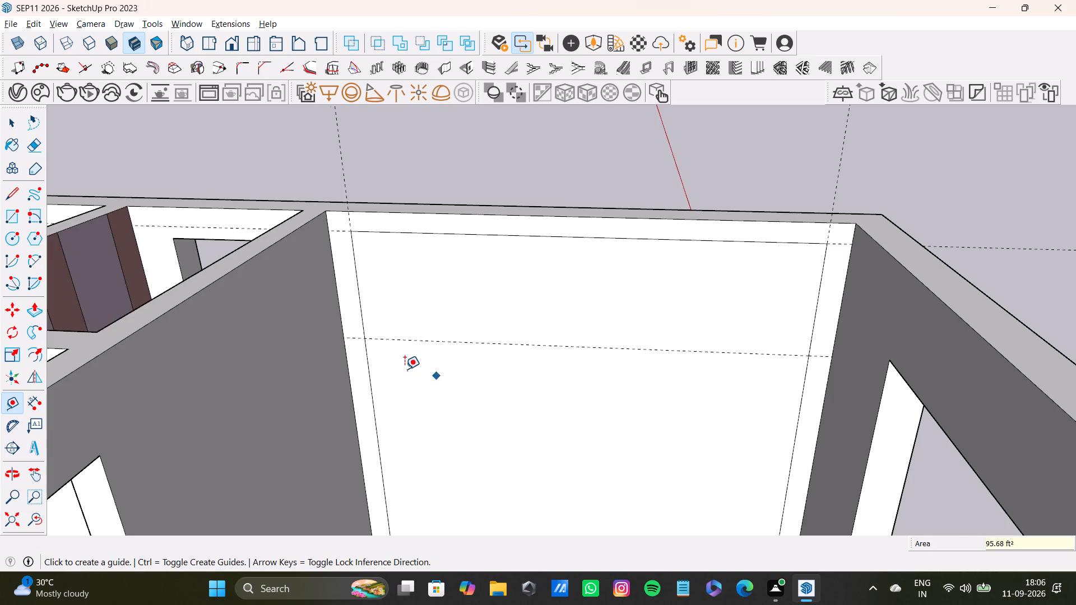
# Place a second horizontal guide 0.5" below the lower horizontal guide on the rectangle.
pyautogui.scroll(10, 403, 367)
pyautogui.click(409, 316)
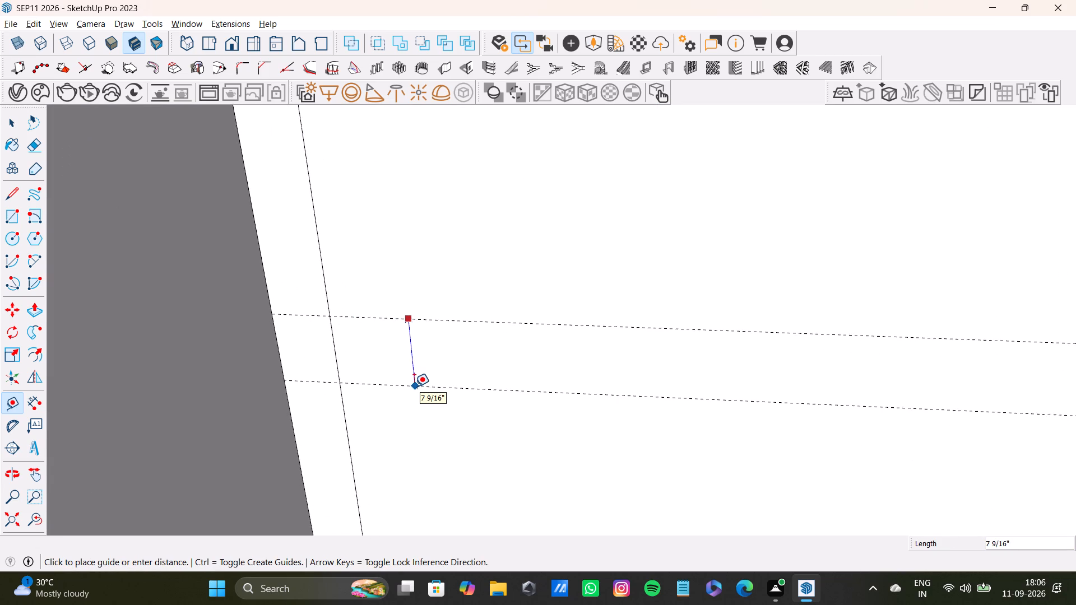
pyautogui.write('0.5')
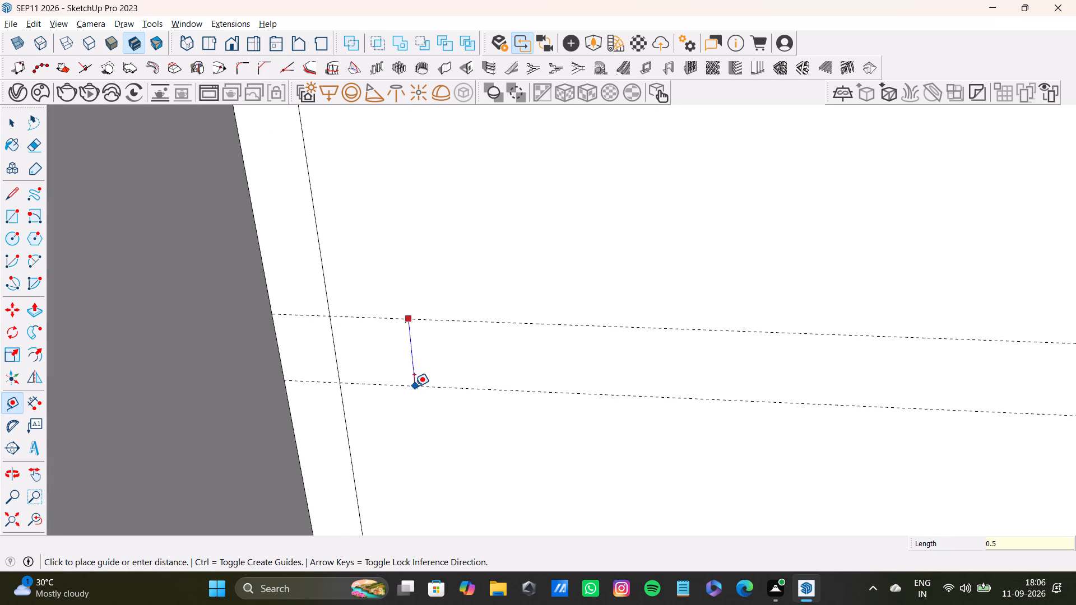
pyautogui.hotkey('shift', '"')
pyautogui.press('Return')
pyautogui.press('space')
# Start a vertical guide offset inward from the rectangle's side edge nearest the pink-striped room.
pyautogui.scroll(-9, 395, 369)
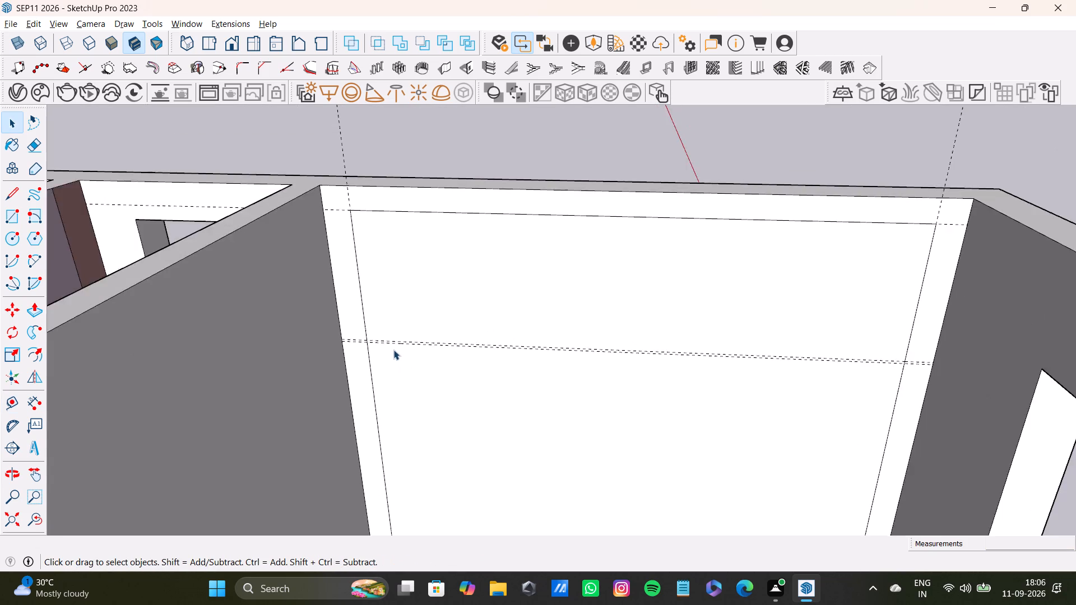
pyautogui.scroll(-4, 393, 350)
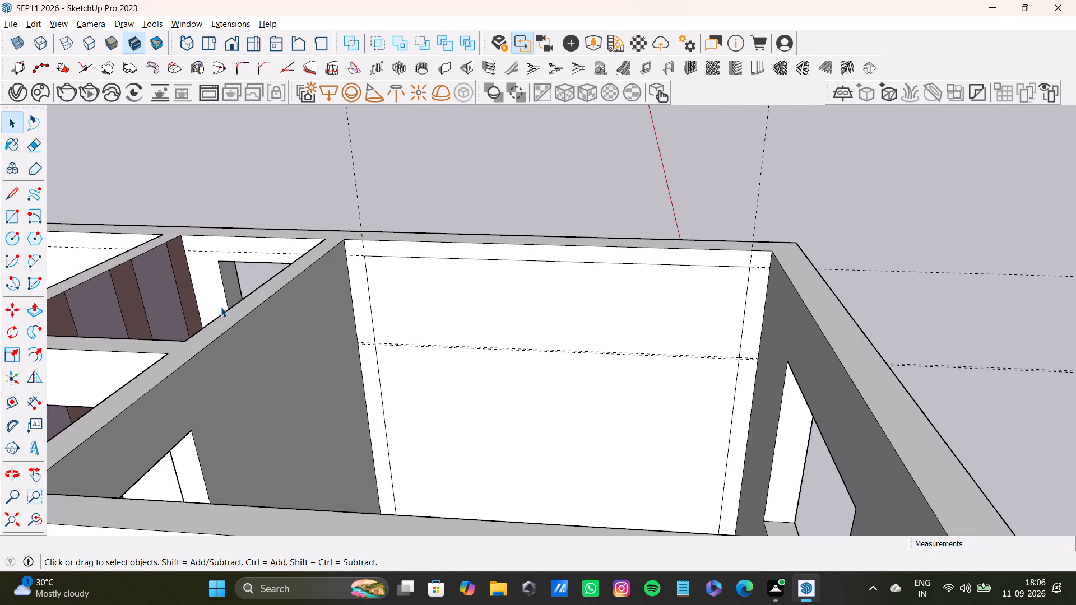
pyautogui.press('t')
pyautogui.scroll(6, 379, 318)
pyautogui.click(372, 320)
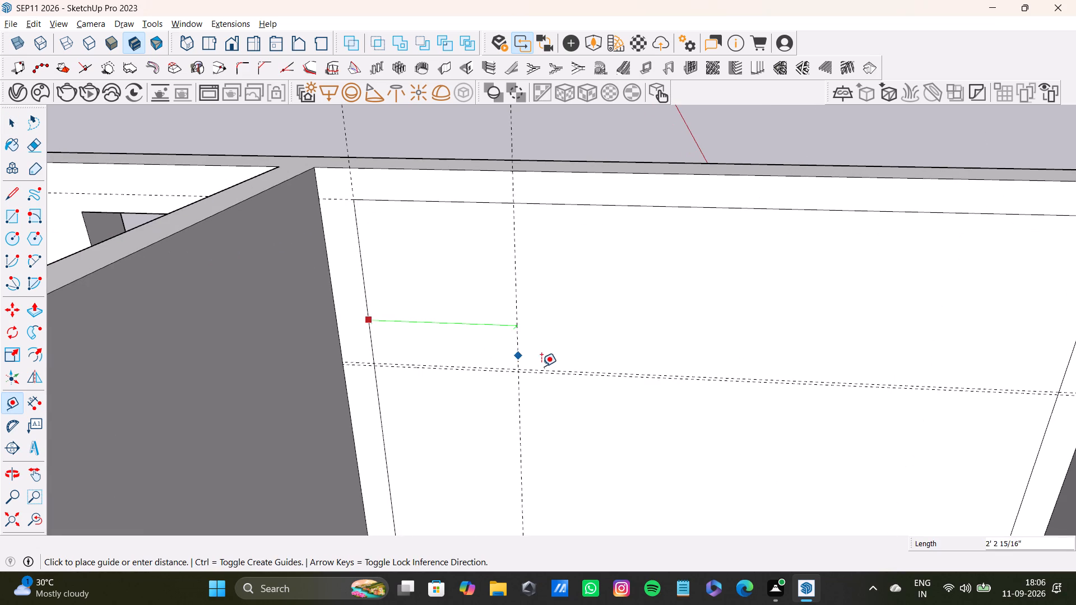
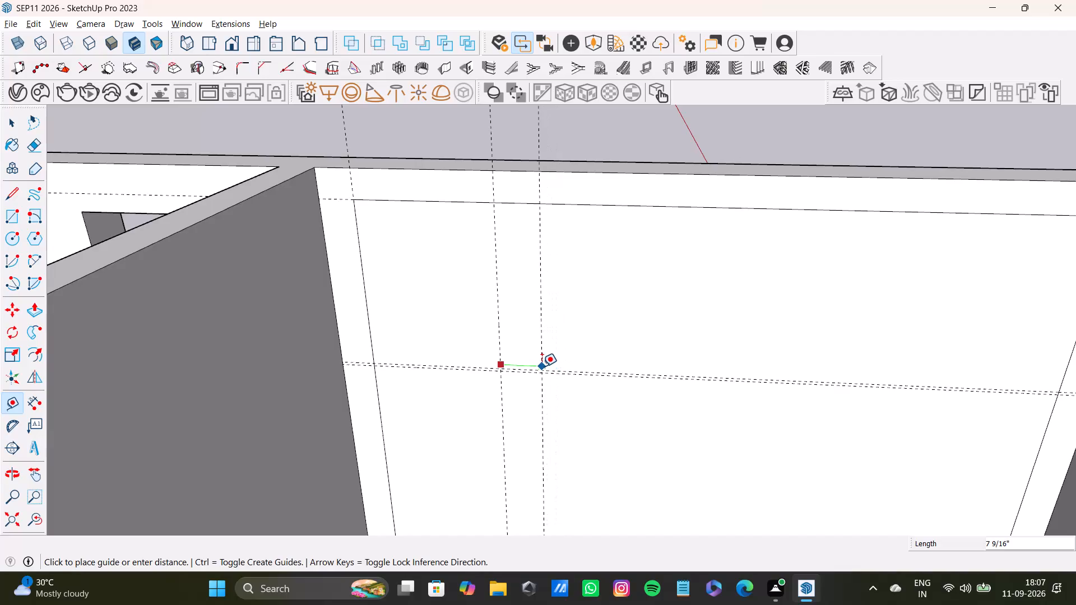
# Place a second vertical guide 0.5" from the existing vertical guide, further into the rectangle on the back wall.
pyautogui.write('0.5')
pyautogui.hotkey('shift', '"')
pyautogui.press('Return')
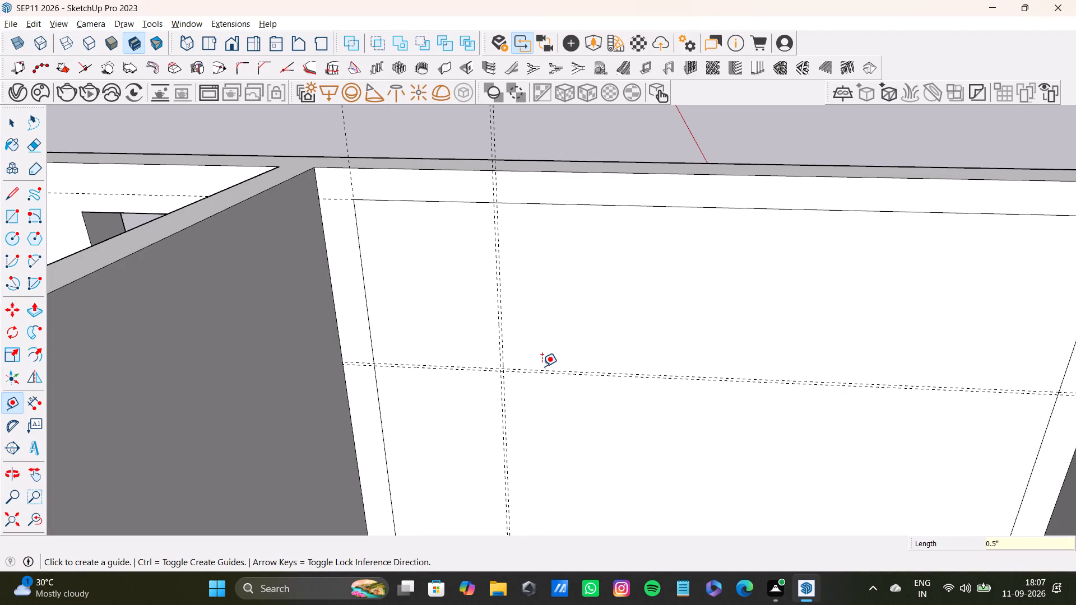
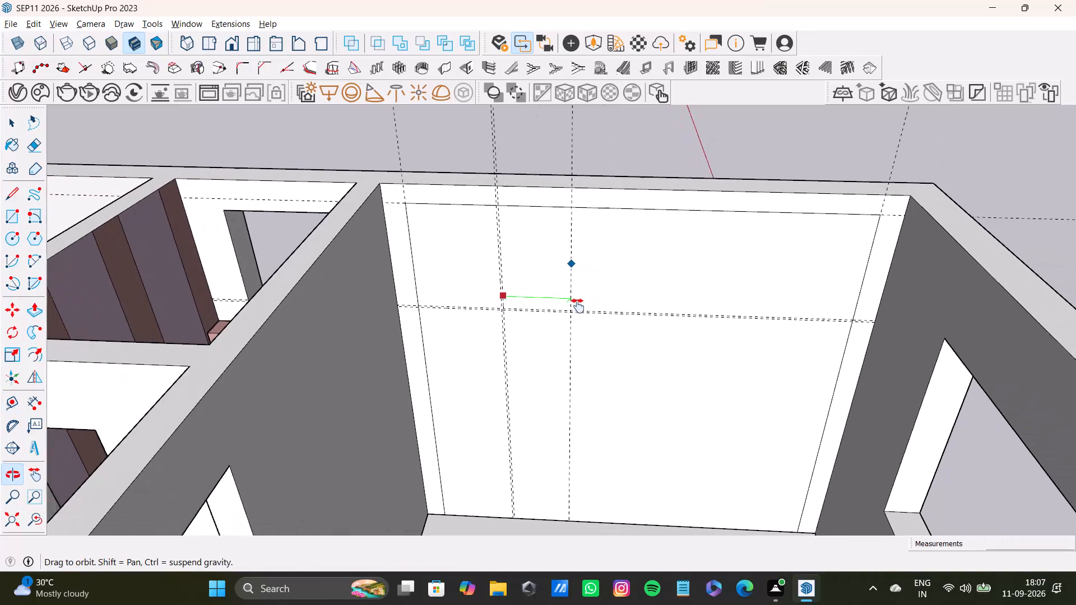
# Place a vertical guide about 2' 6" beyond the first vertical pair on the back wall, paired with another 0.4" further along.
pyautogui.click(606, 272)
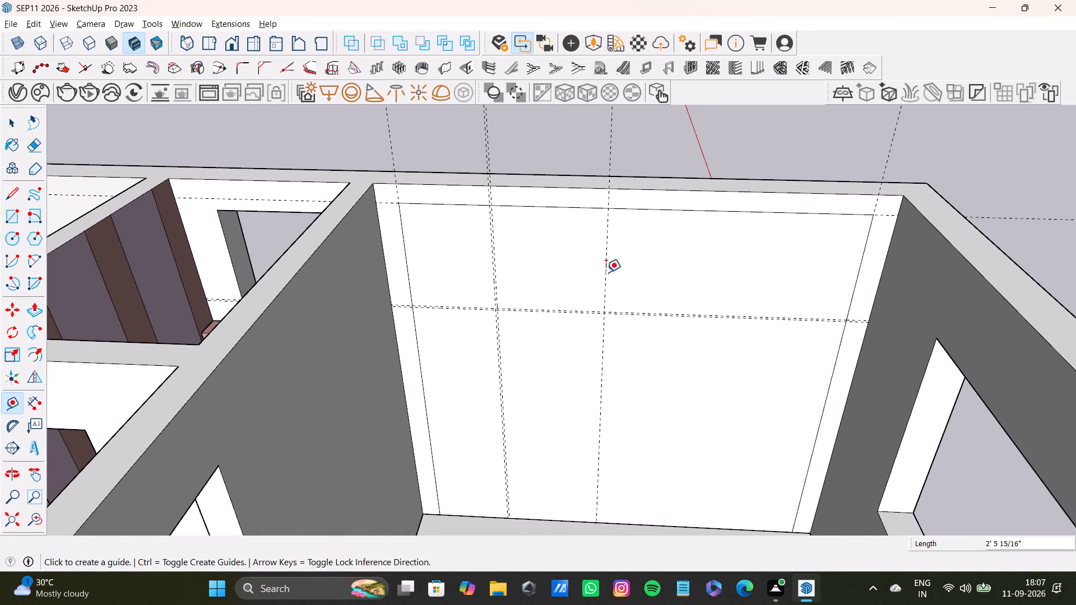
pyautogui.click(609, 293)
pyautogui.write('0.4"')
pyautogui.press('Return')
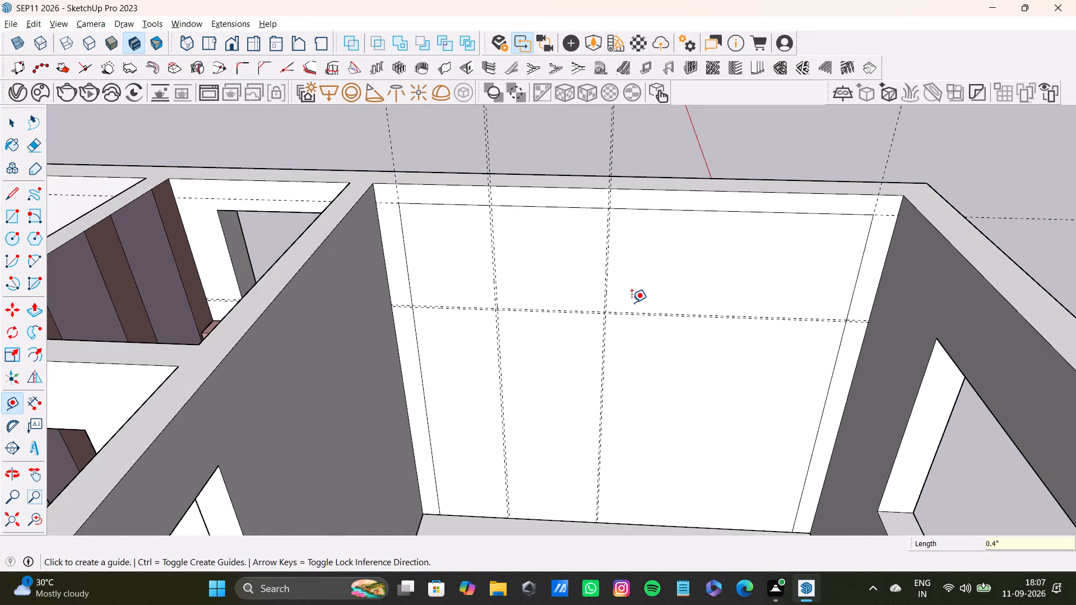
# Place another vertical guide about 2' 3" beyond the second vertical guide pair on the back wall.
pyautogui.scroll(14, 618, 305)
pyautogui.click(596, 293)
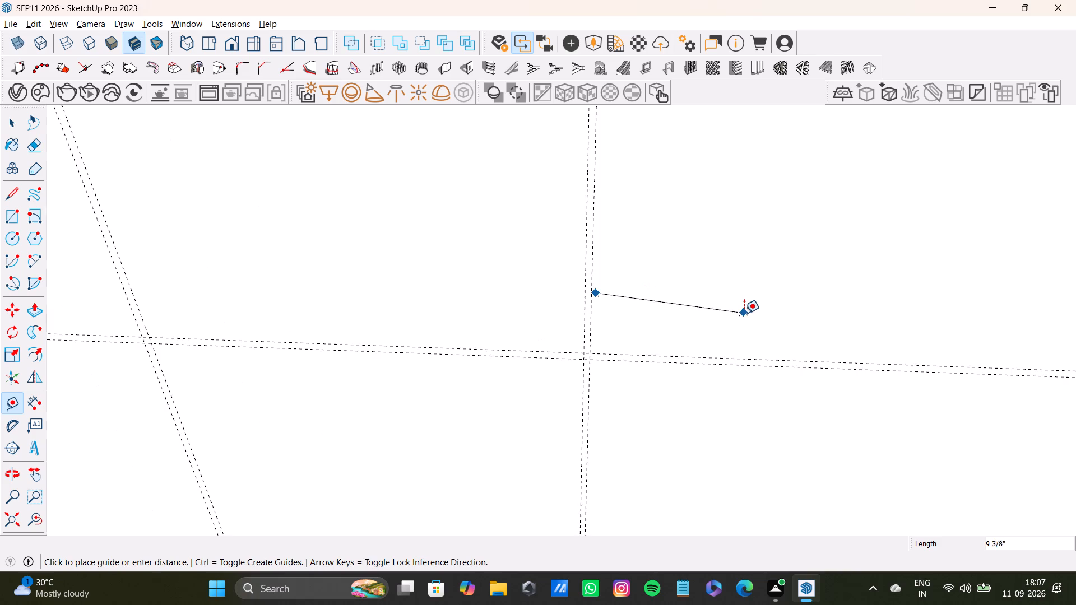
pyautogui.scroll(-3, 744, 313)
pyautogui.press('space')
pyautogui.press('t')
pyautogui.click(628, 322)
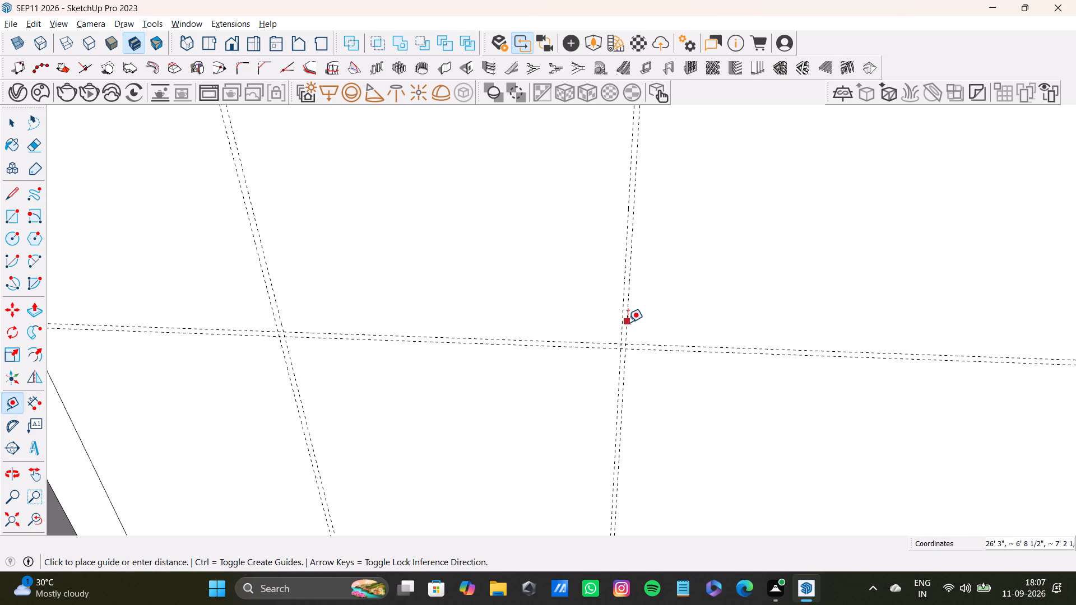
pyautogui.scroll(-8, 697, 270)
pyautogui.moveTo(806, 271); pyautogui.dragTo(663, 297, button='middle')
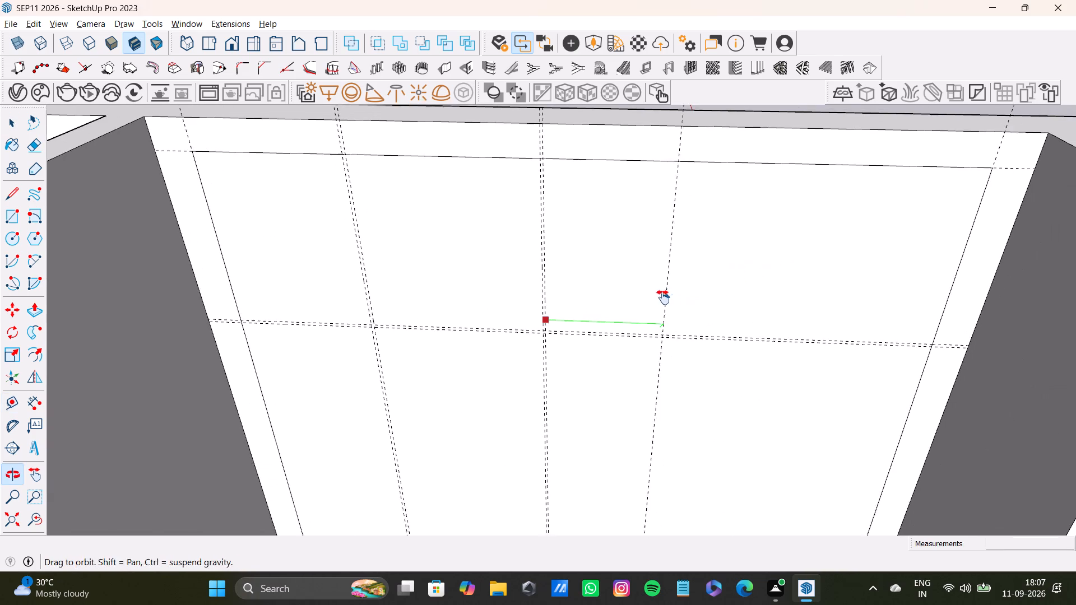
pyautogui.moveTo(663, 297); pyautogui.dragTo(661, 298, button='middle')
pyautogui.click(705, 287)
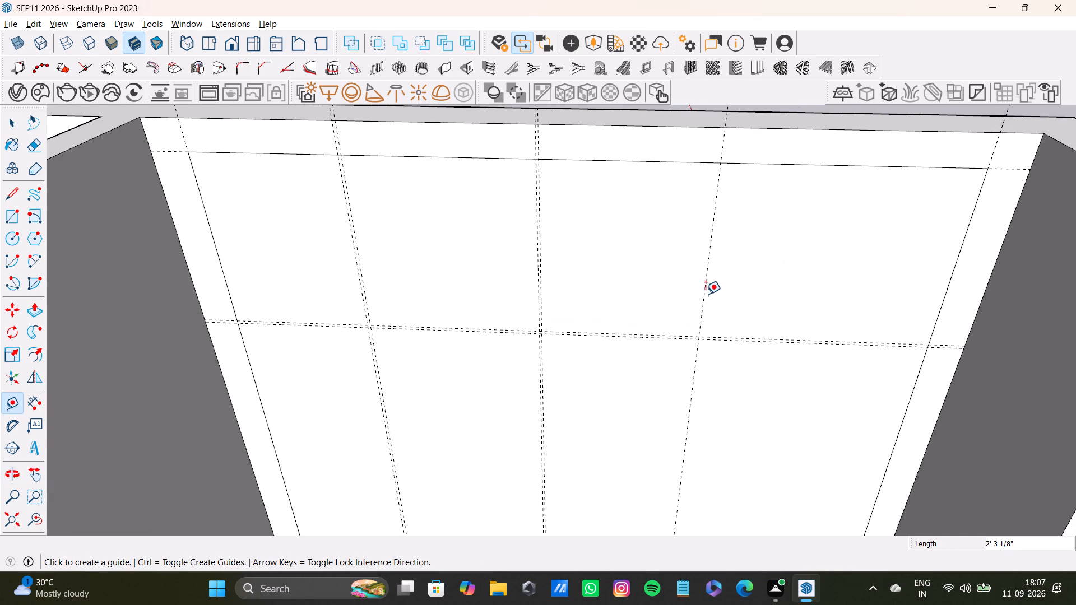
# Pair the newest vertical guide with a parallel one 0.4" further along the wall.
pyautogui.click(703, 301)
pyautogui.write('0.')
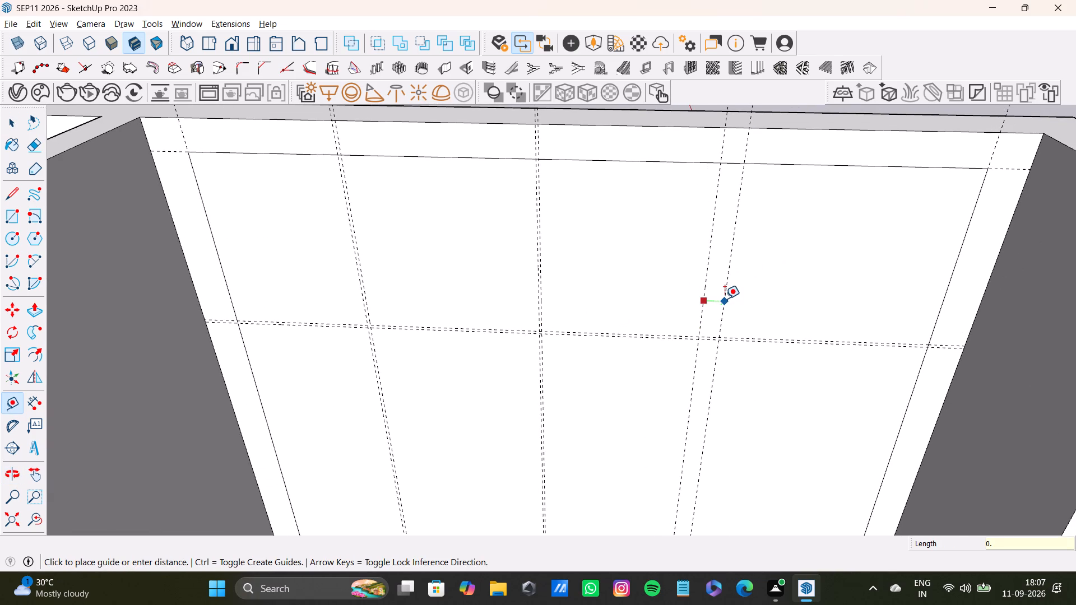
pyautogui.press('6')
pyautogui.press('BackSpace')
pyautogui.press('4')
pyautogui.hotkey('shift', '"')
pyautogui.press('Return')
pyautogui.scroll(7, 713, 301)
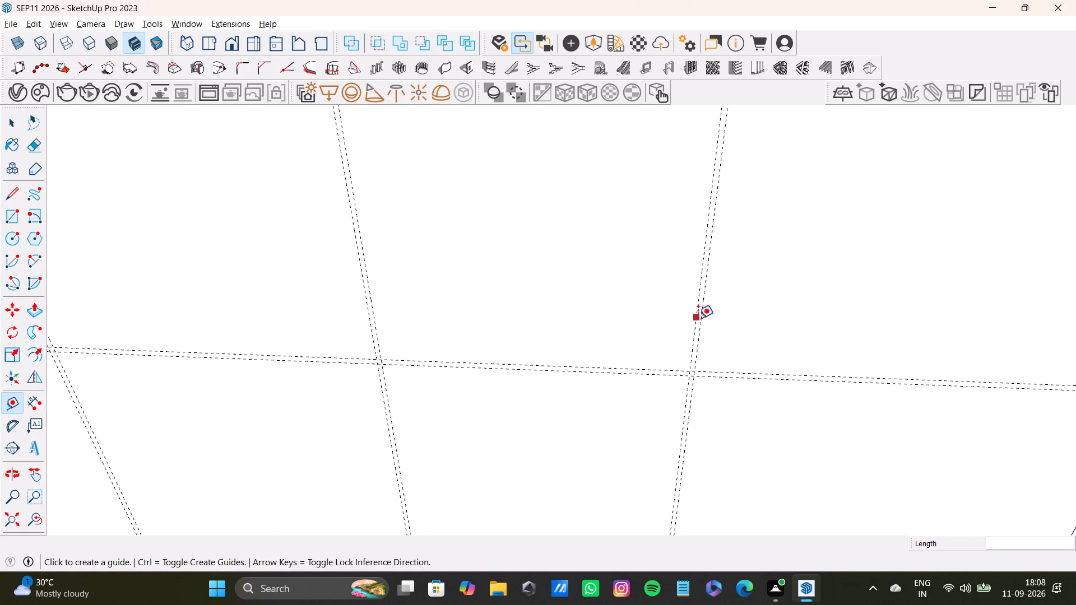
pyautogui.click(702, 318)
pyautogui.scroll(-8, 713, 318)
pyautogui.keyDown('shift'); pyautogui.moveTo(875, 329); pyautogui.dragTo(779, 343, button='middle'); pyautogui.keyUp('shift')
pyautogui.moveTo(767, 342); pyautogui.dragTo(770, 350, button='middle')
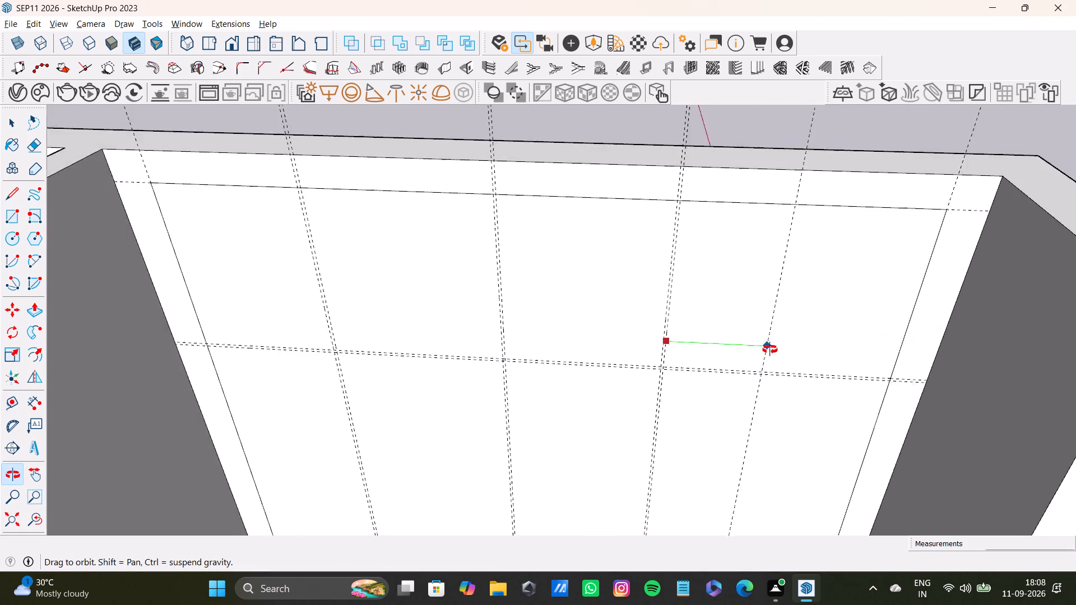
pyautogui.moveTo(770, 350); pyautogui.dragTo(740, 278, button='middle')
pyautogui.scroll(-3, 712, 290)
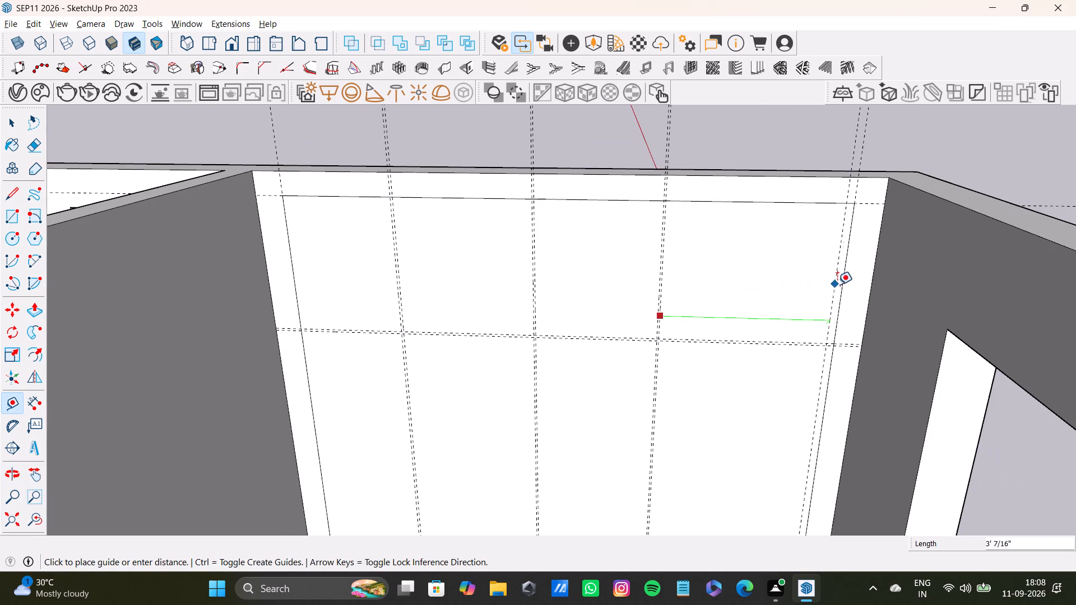
# Undo all the vertical divider guides inside the rectangle and the second horizontal guide.
pyautogui.hotkey('ctrl', 'z')
pyautogui.hotkey('ctrl', 'z')
pyautogui.hotkey('ctrl', 'z')
pyautogui.hotkey('ctrl', 'z')
pyautogui.hotkey('ctrl', 'z')
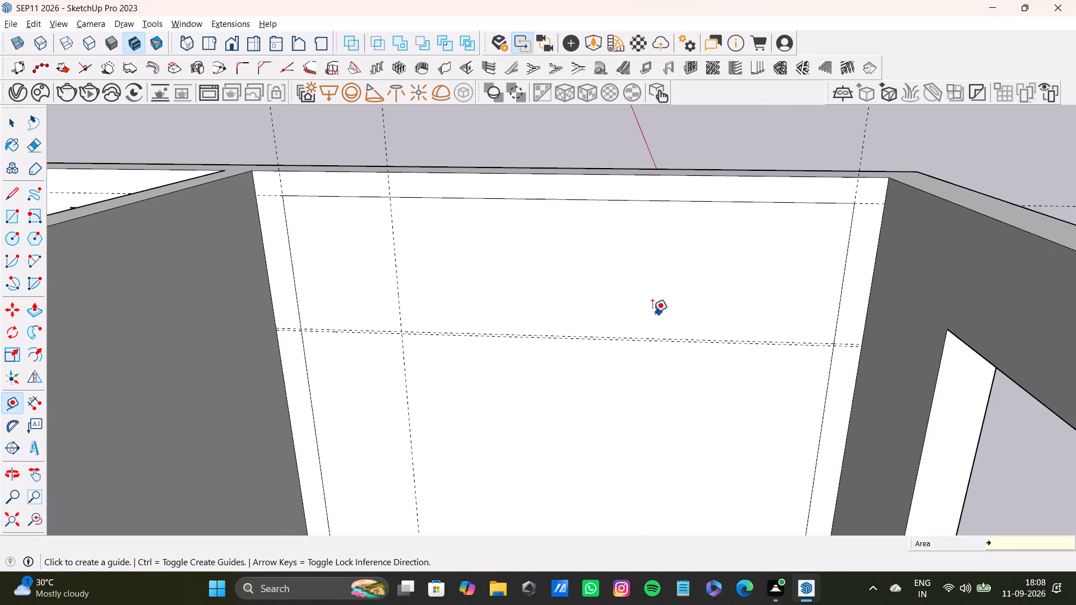
pyautogui.hotkey('ctrl', 'z')
pyautogui.hotkey('ctrl', 'z')
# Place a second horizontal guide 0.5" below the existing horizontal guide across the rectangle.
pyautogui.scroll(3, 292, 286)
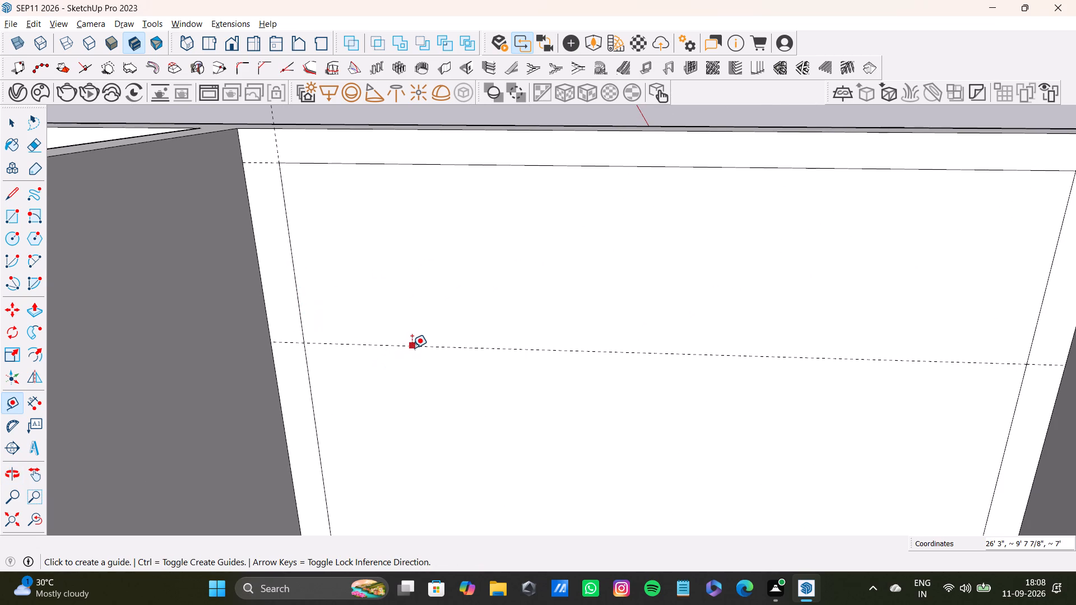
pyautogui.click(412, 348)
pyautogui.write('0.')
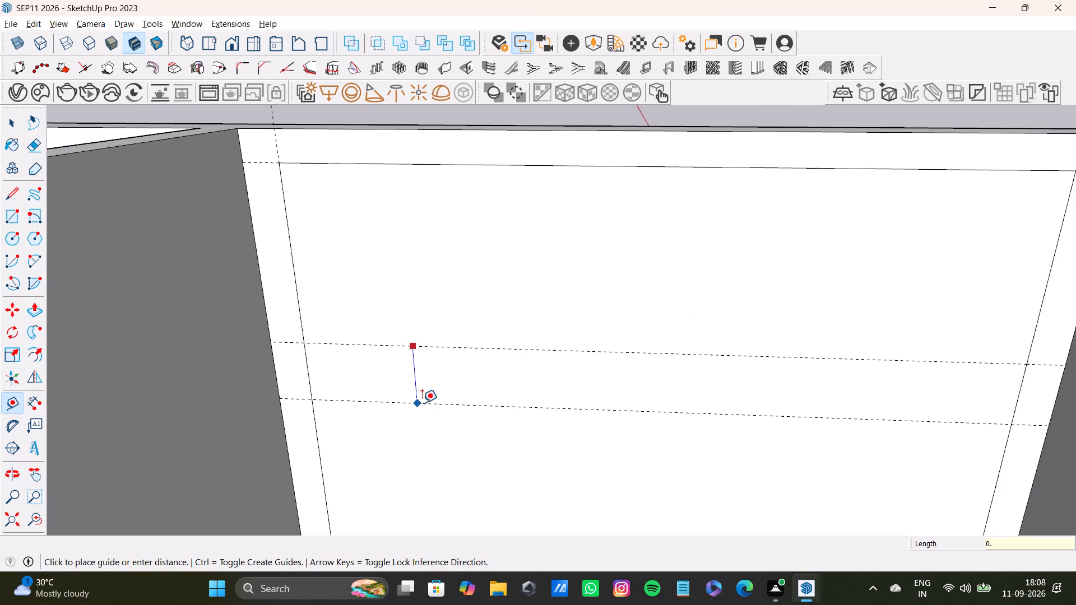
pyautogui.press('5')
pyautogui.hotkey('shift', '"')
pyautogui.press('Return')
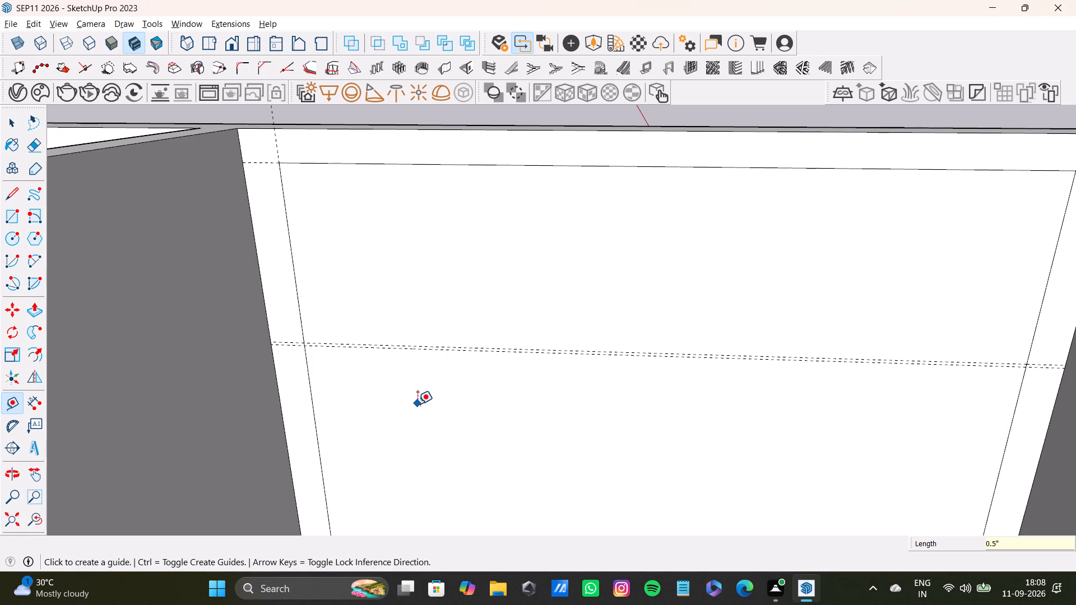
# Undo both horizontal divider guides across the rectangle.
pyautogui.hotkey('ctrl', 'z')
pyautogui.hotkey('ctrl', 'z')
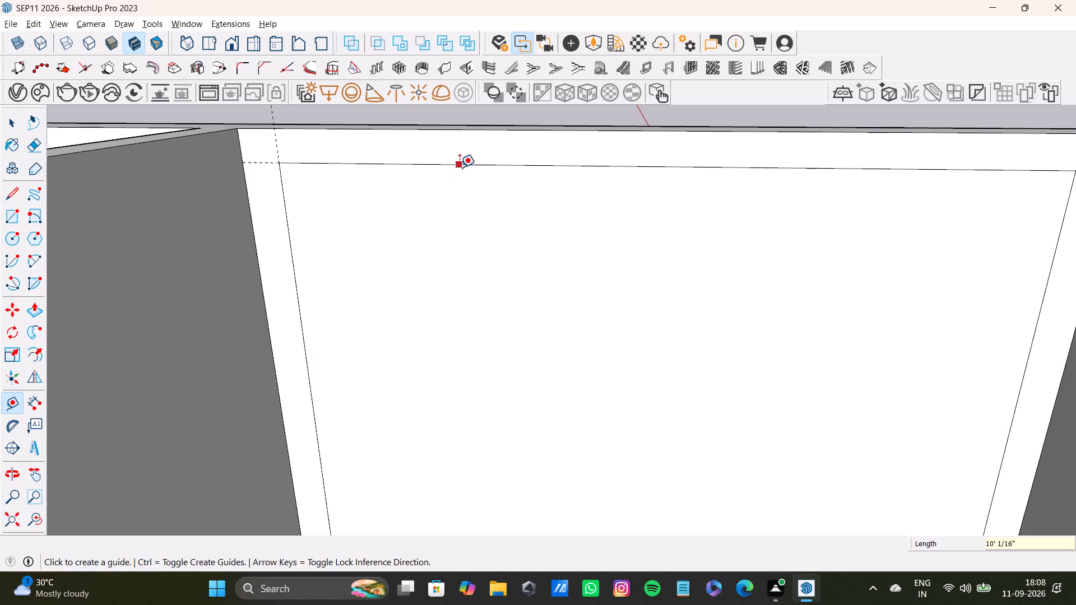
# Place a horizontal guide about 2' 6 1/2" below the rectangle's top edge on the back wall.
pyautogui.click(469, 165)
pyautogui.moveTo(540, 334); pyautogui.dragTo(412, 284, button='middle')
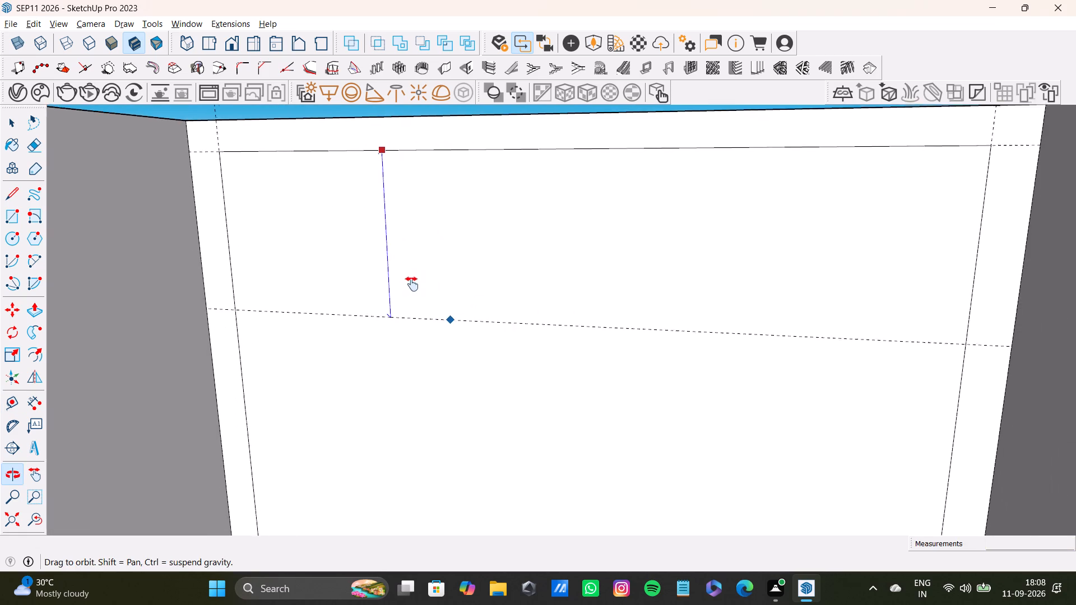
pyautogui.moveTo(412, 284); pyautogui.dragTo(406, 286, button='middle')
pyautogui.moveTo(927, 373); pyautogui.dragTo(976, 380, button='middle')
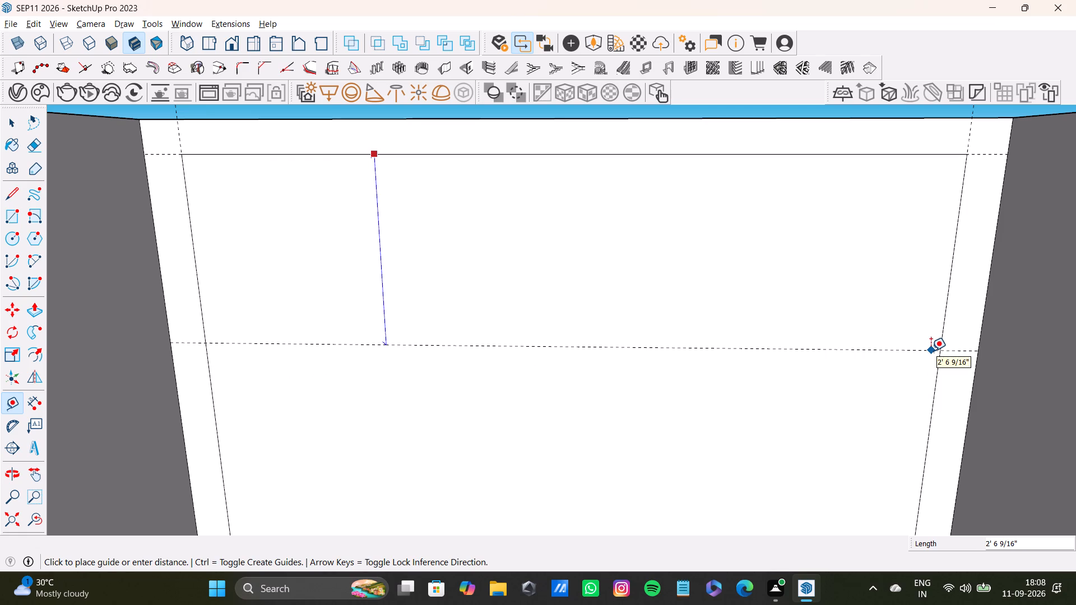
pyautogui.click(940, 350)
# Place a second horizontal guide 0.7" below the first horizontal guide.
pyautogui.moveTo(870, 346); pyautogui.dragTo(866, 389)
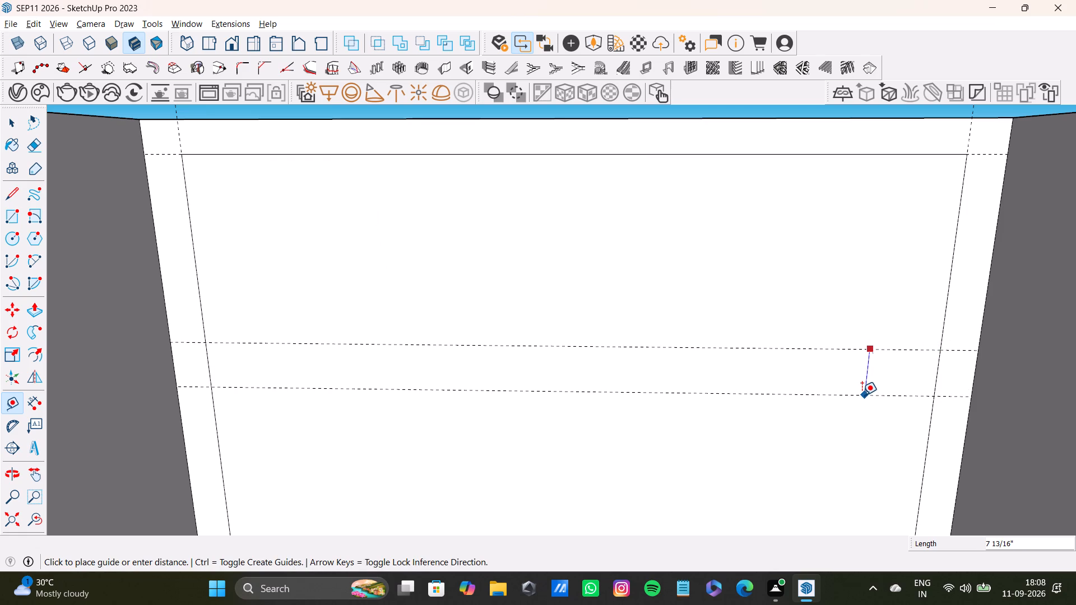
pyautogui.write('0.')
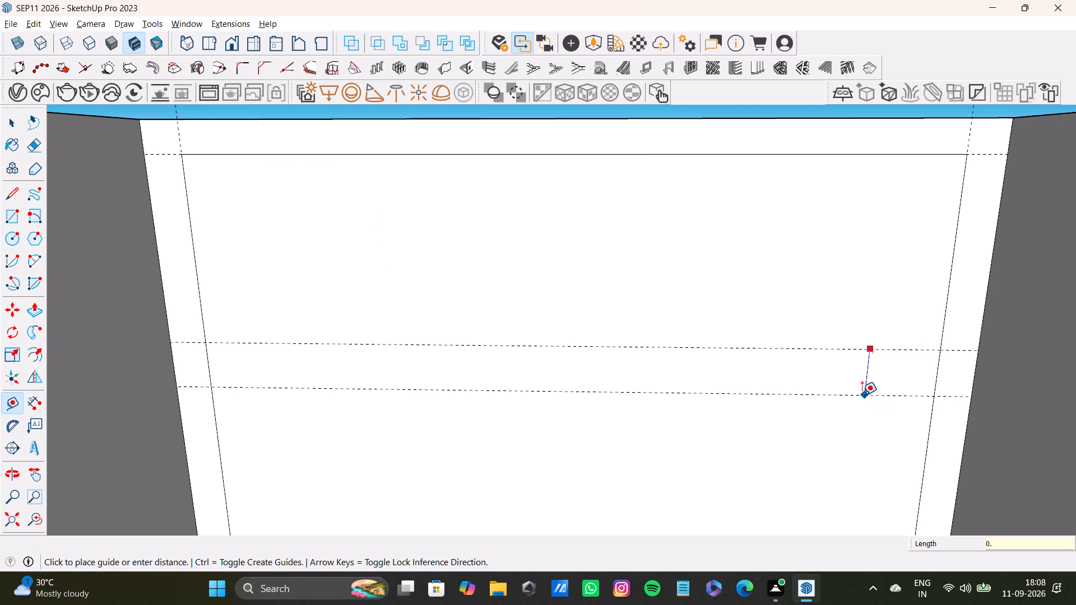
pyautogui.write('7"')
pyautogui.press('Return')
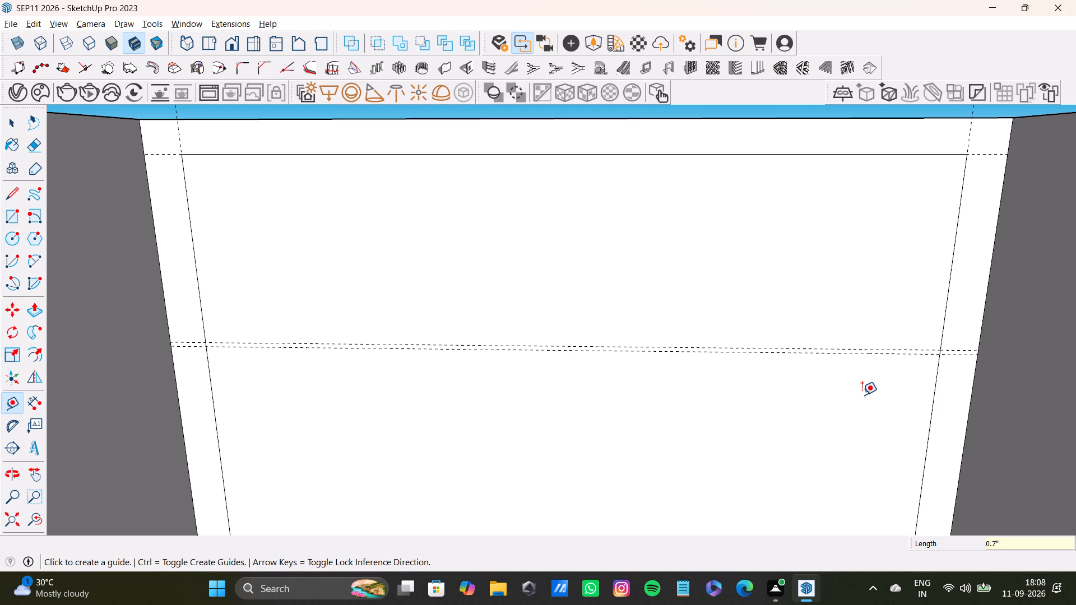
# Place a vertical guide 2' inward from the rectangle's left edge.
pyautogui.click(205, 318)
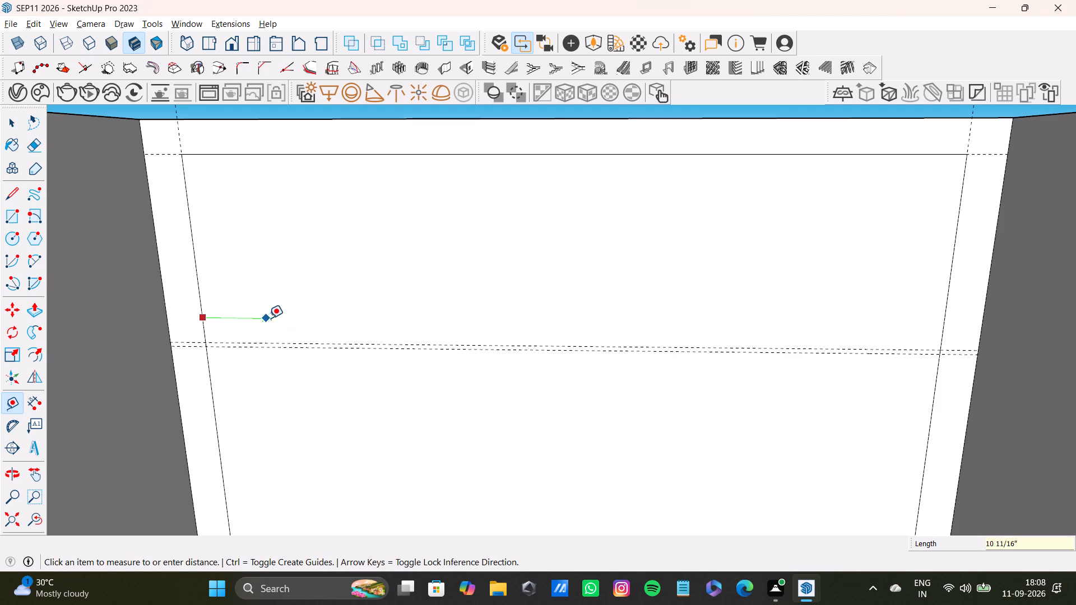
pyautogui.press('t')
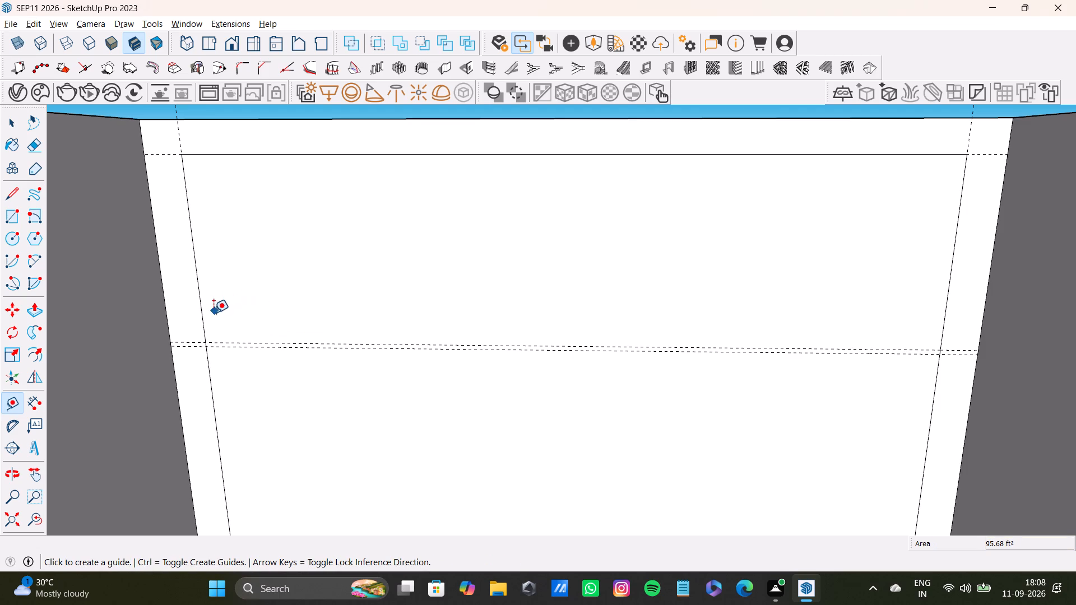
pyautogui.click(203, 319)
pyautogui.moveTo(386, 318); pyautogui.dragTo(407, 361, button='middle')
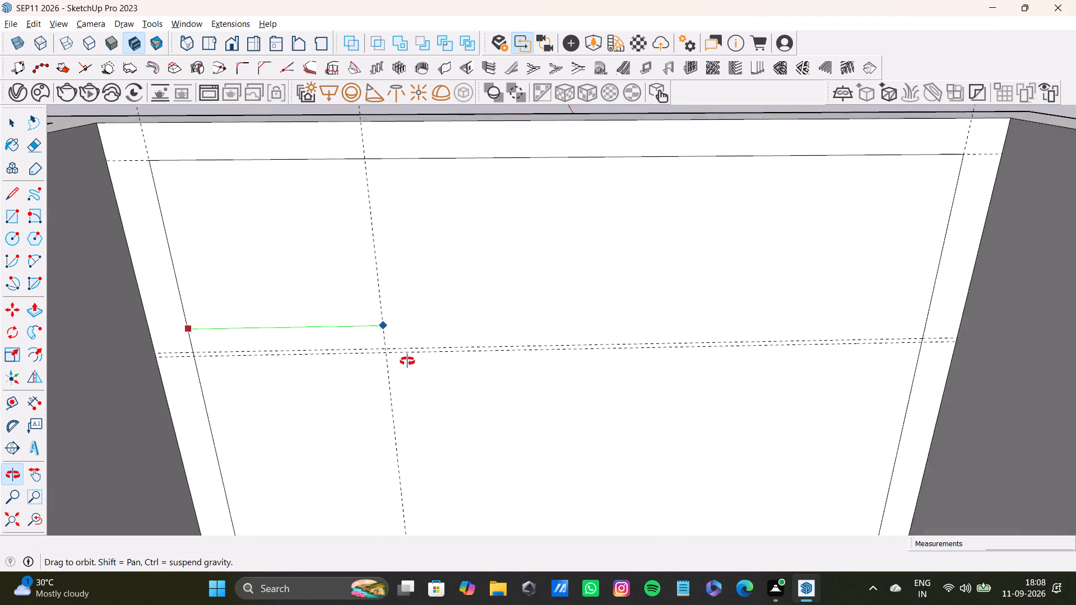
pyautogui.moveTo(407, 361); pyautogui.dragTo(394, 366, button='middle')
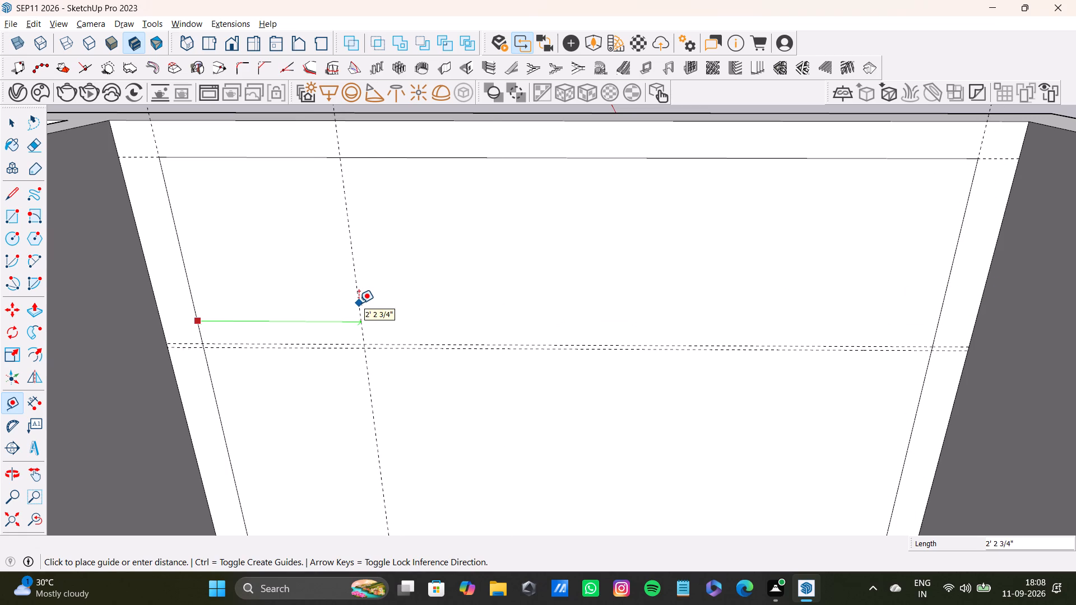
pyautogui.write("2'")
pyautogui.press('Return')
# Place a second vertical guide 0.6" beyond the first one, further into the rectangle.
pyautogui.moveTo(342, 321); pyautogui.dragTo(377, 325)
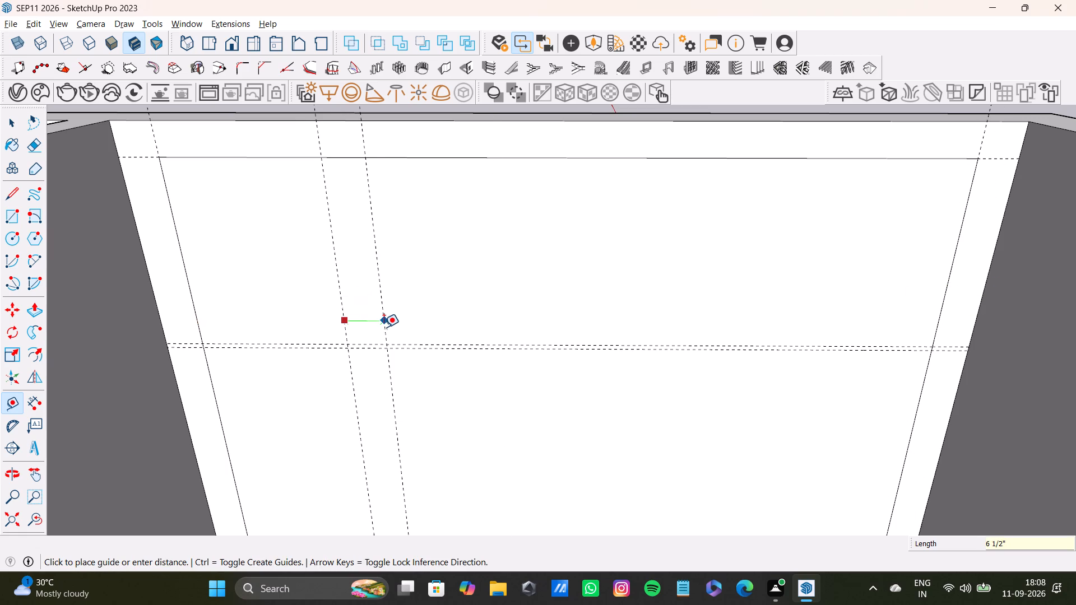
pyautogui.write('0.')
pyautogui.press('1')
pyautogui.press('BackSpace')
pyautogui.write('6"')
pyautogui.press('Return')
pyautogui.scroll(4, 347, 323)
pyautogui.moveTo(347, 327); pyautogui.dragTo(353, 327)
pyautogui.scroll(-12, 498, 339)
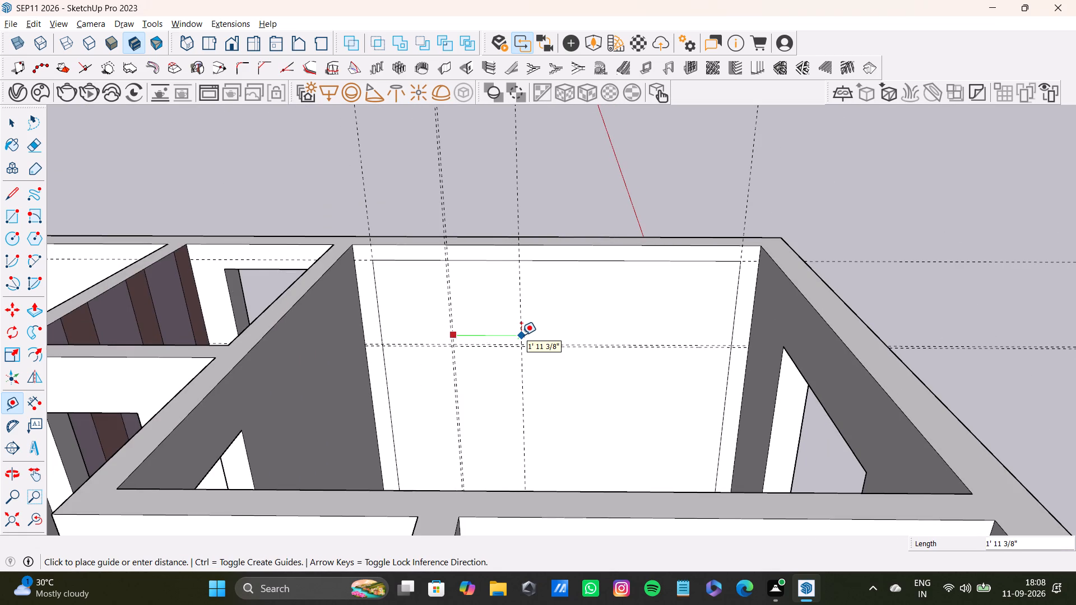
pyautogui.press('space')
# Measure the distance from the rectangle's left edge to the first vertical guide.
pyautogui.scroll(3, 403, 333)
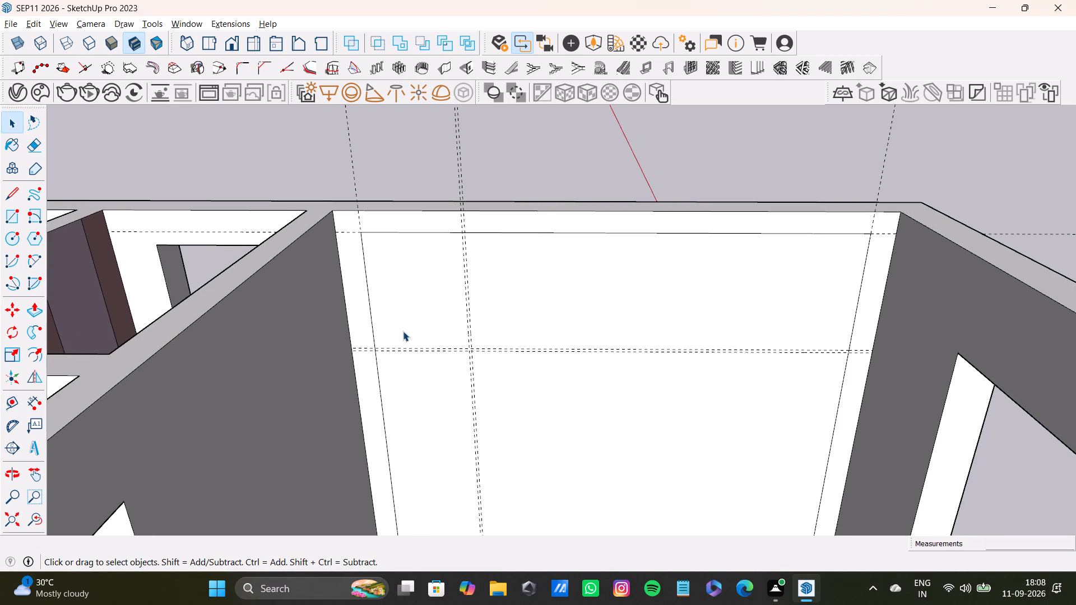
pyautogui.press('t')
pyautogui.scroll(6, 401, 331)
pyautogui.click(360, 346)
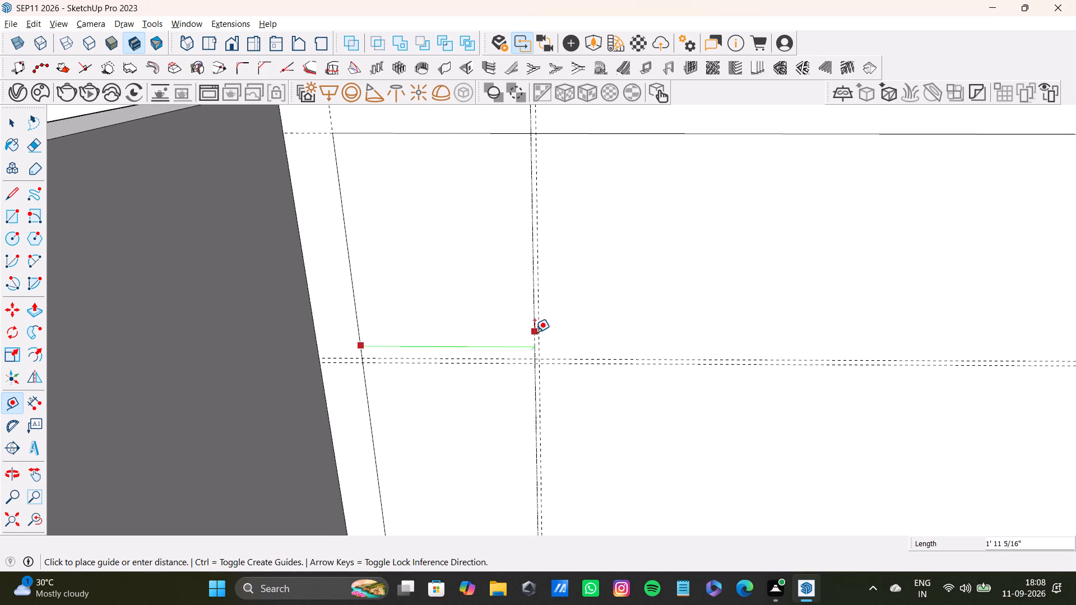
pyautogui.press('space')
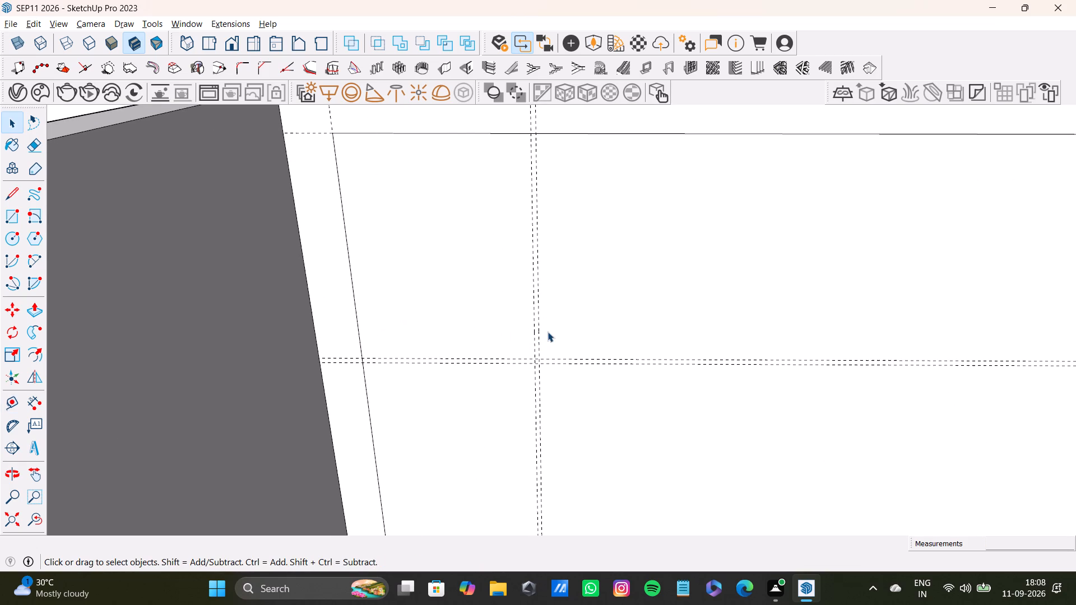
# Place a vertical guide 2' beyond the second guide of the first vertical pair.
pyautogui.press('t')
pyautogui.click(540, 339)
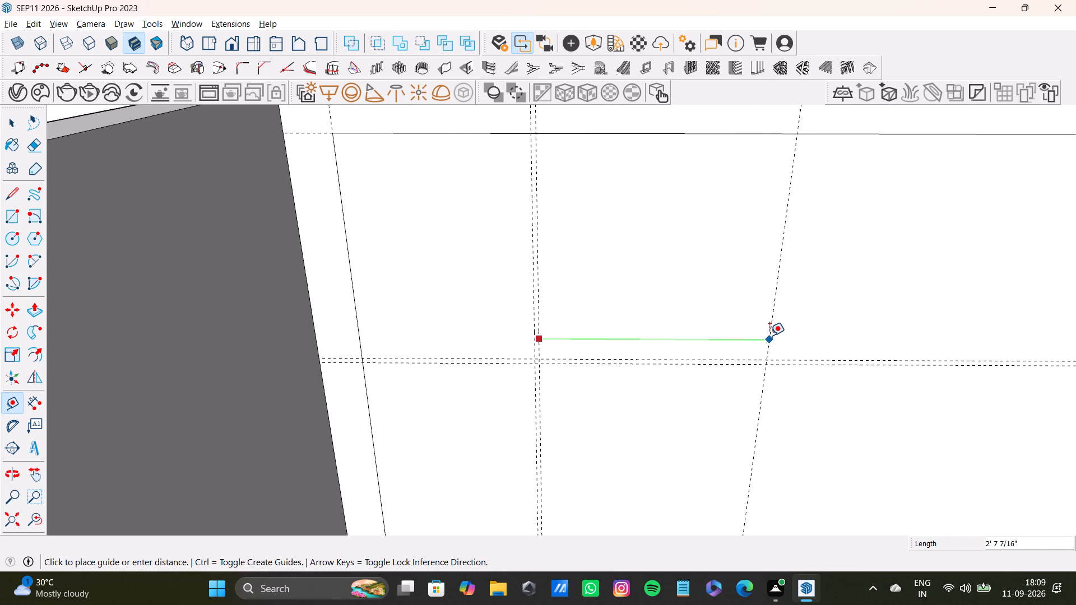
pyautogui.write("2'")
pyautogui.press('Return')
# Place a vertical guide 0.7" beyond the last single guide to complete the second vertical pair.
pyautogui.keyDown('shift'); pyautogui.moveTo(703, 342); pyautogui.dragTo(597, 376, button='middle'); pyautogui.keyUp('shift')
pyautogui.scroll(2, 592, 357)
pyautogui.click(614, 366)
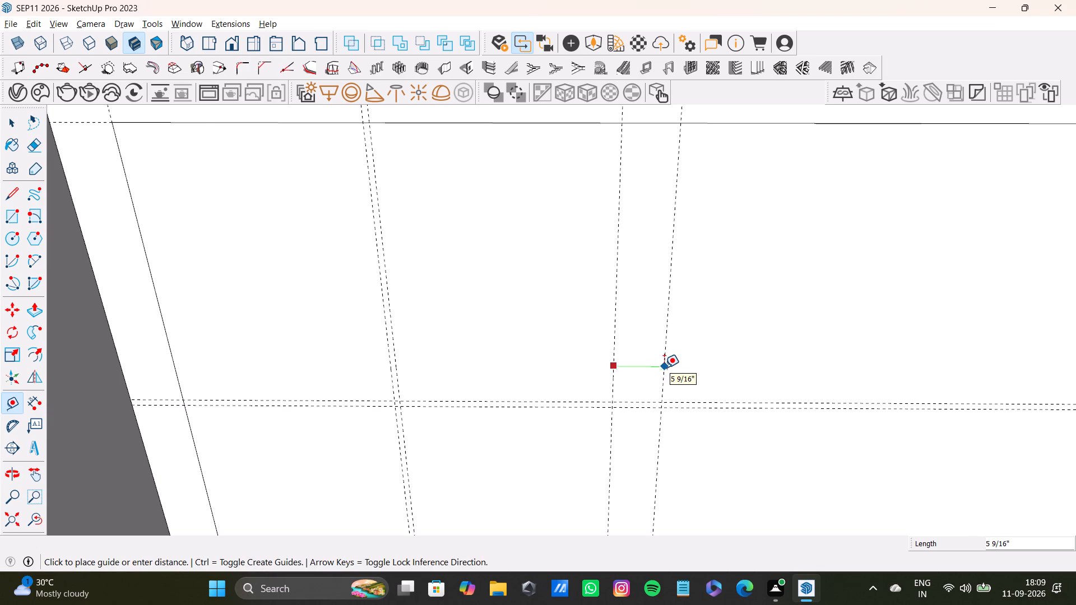
pyautogui.write('0.')
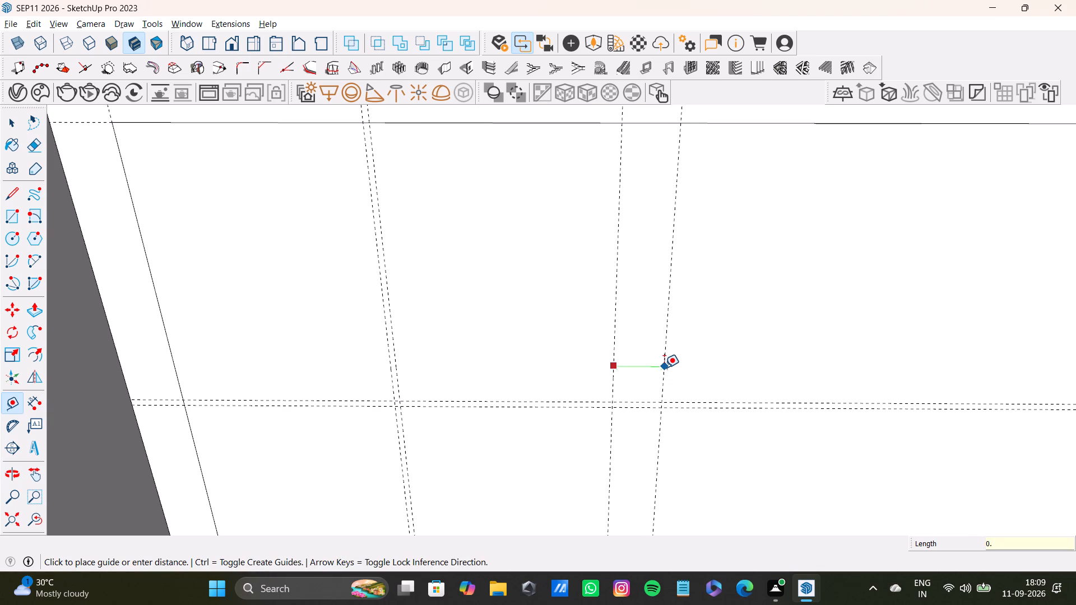
pyautogui.press('7')
pyautogui.hotkey('shift', '"')
pyautogui.press('Return')
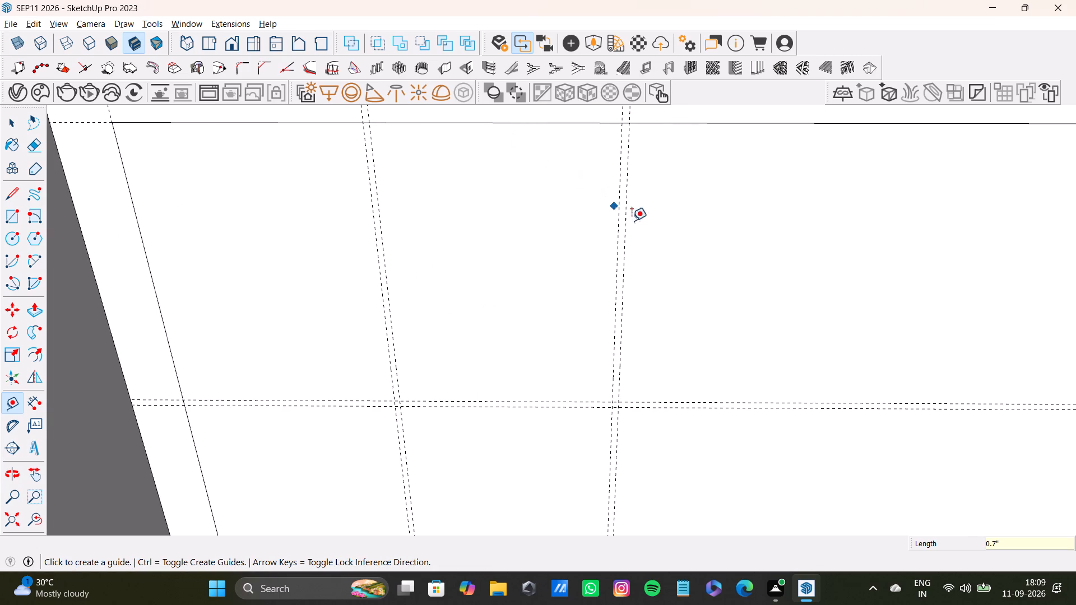
# Place a vertical guide 2' beyond the second guide of the second vertical pair.
pyautogui.click(622, 348)
pyautogui.scroll(-2, 819, 353)
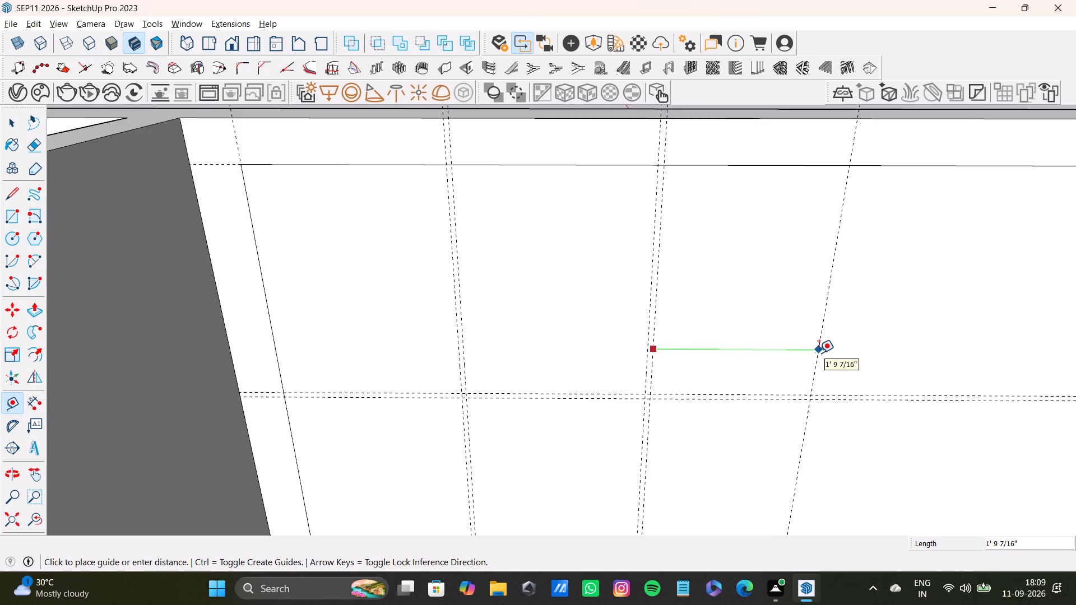
pyautogui.write("2'")
pyautogui.press('Return')
# Place another vertical guide 0.5" beyond the last one to complete the third vertical pair.
pyautogui.scroll(-3, 802, 359)
pyautogui.keyDown('shift'); pyautogui.moveTo(832, 350); pyautogui.dragTo(687, 355, button='middle'); pyautogui.keyUp('shift')
pyautogui.scroll(3, 688, 350)
pyautogui.click(683, 369)
pyautogui.write('0.5"')
pyautogui.press('Return')
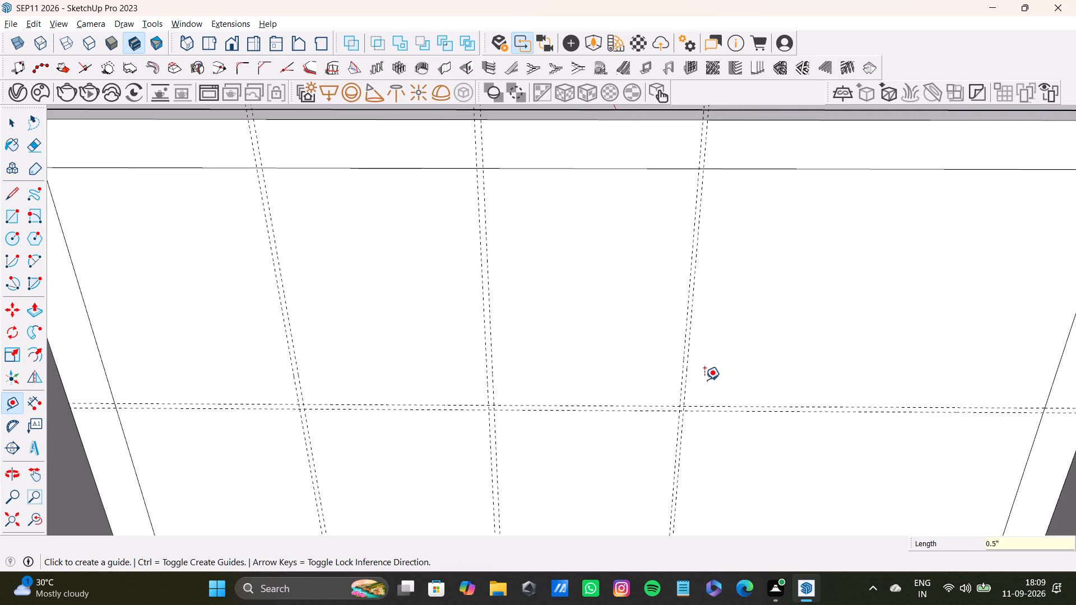
# Measure the gap between the two guides of the first vertical pair.
pyautogui.scroll(11, 276, 305)
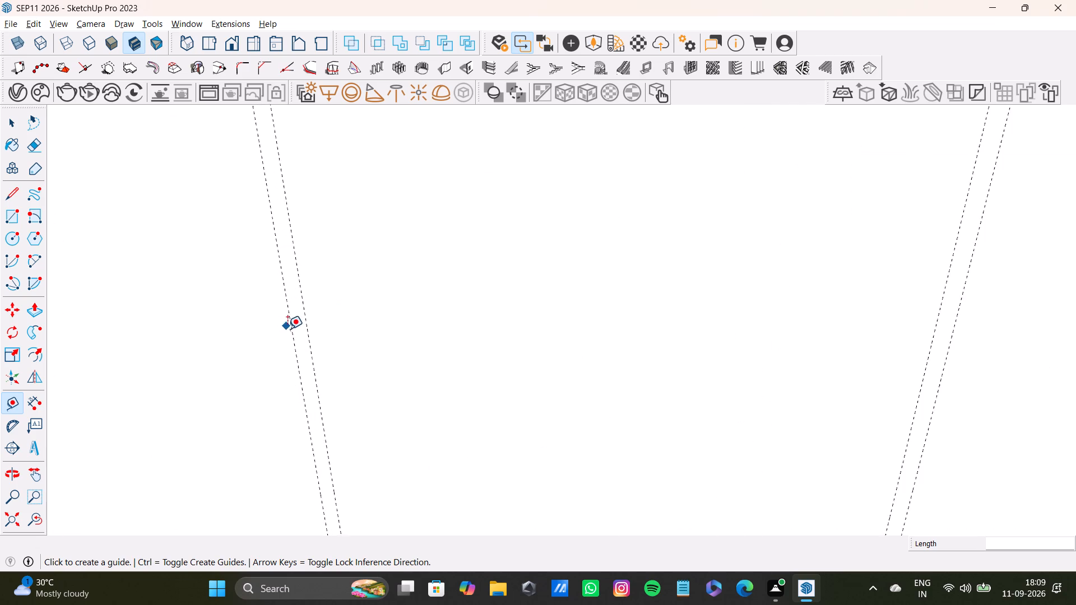
pyautogui.scroll(4, 287, 329)
pyautogui.click(298, 350)
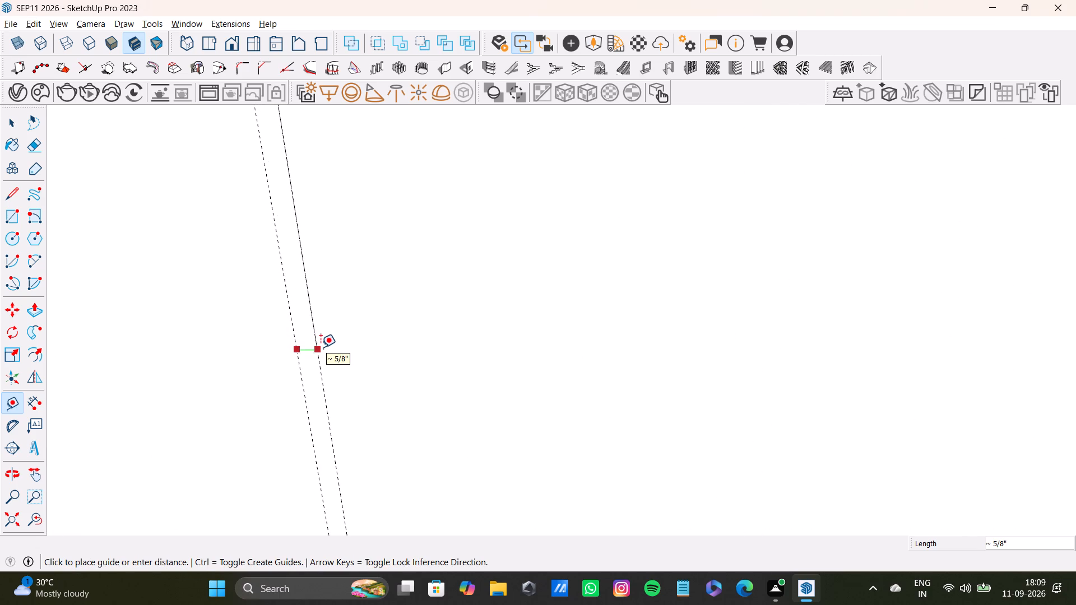
pyautogui.press('space')
# Measure the gap between the two guides of the third vertical pair.
pyautogui.scroll(-14, 321, 347)
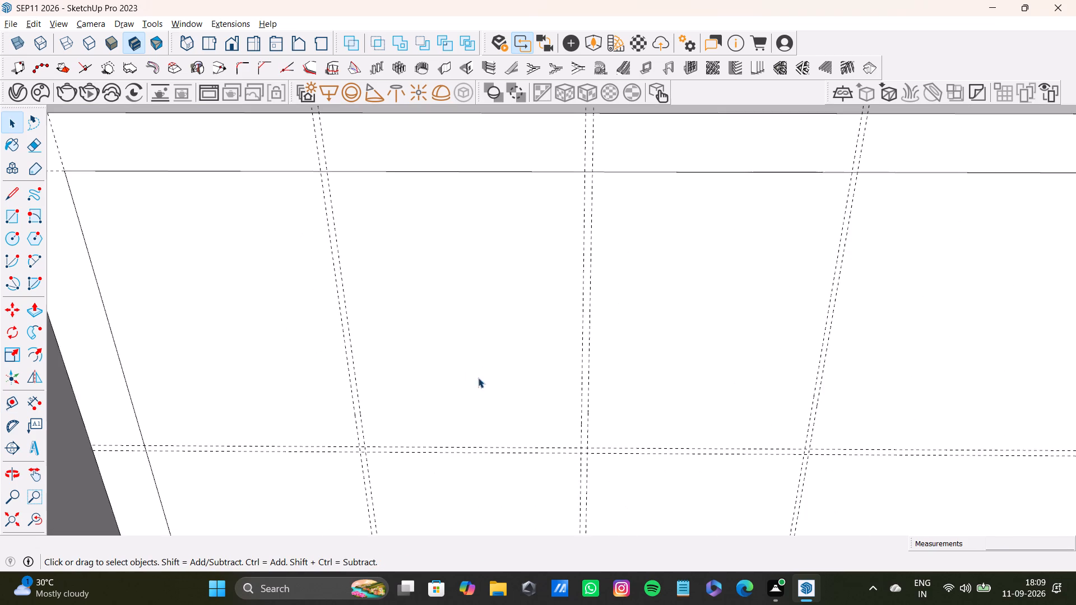
pyautogui.keyDown('shift'); pyautogui.moveTo(478, 378); pyautogui.dragTo(299, 415, button='middle'); pyautogui.keyUp('shift')
pyautogui.scroll(10, 613, 401)
pyautogui.press('t')
pyautogui.scroll(4, 639, 393)
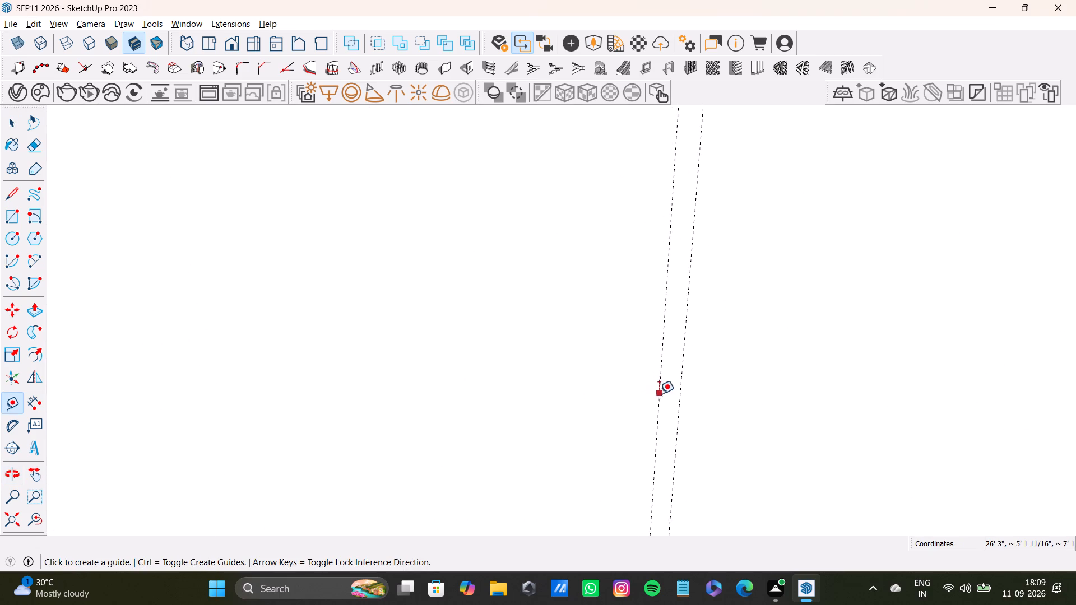
pyautogui.click(659, 397)
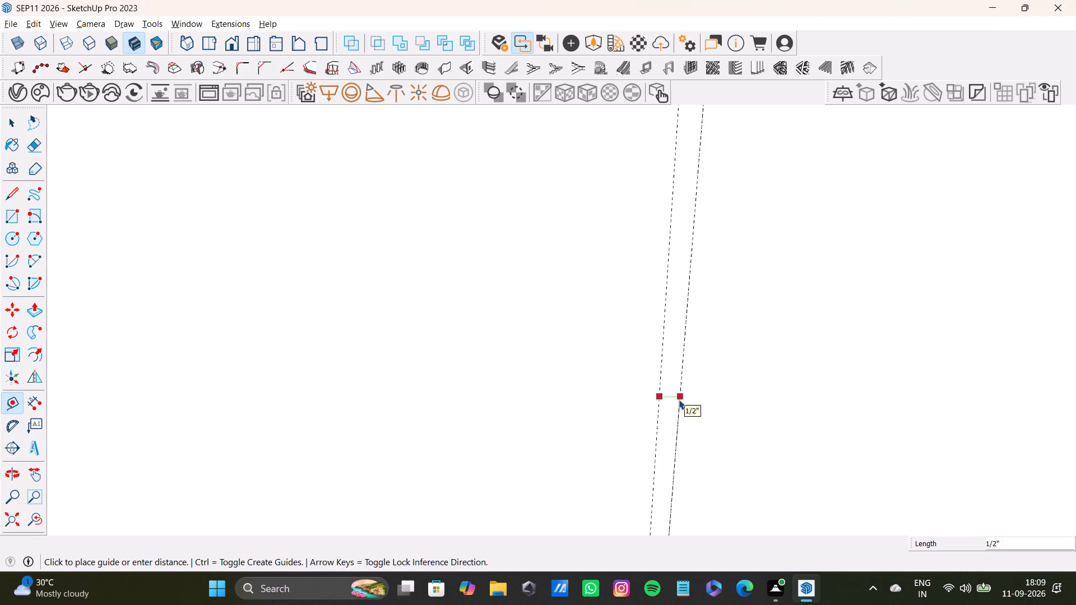
pyautogui.press('space')
# Check the gap between the two guides of the second vertical pair with the Tape Measure.
pyautogui.scroll(-17, 678, 399)
pyautogui.scroll(10, 470, 416)
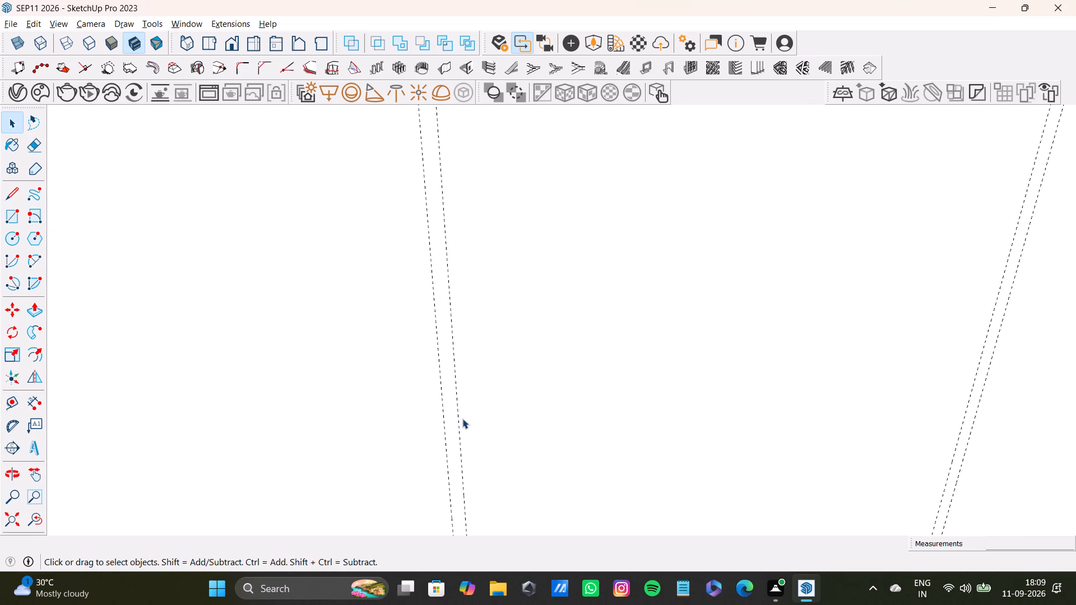
pyautogui.press('y')
pyautogui.scroll(1, 458, 418)
pyautogui.press('t')
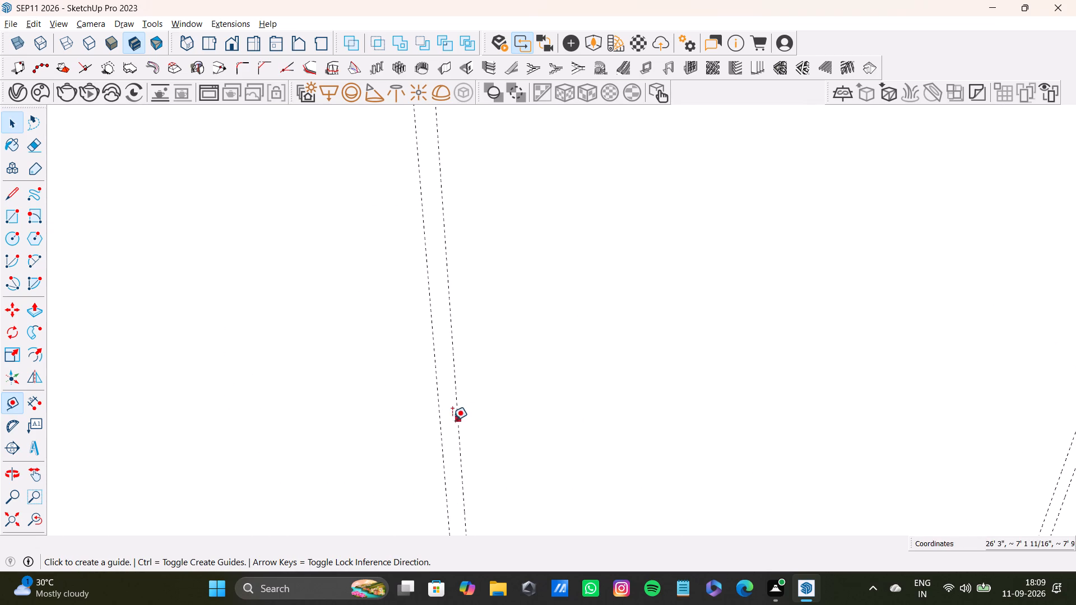
pyautogui.scroll(4, 451, 421)
pyautogui.click(438, 430)
pyautogui.press('space')
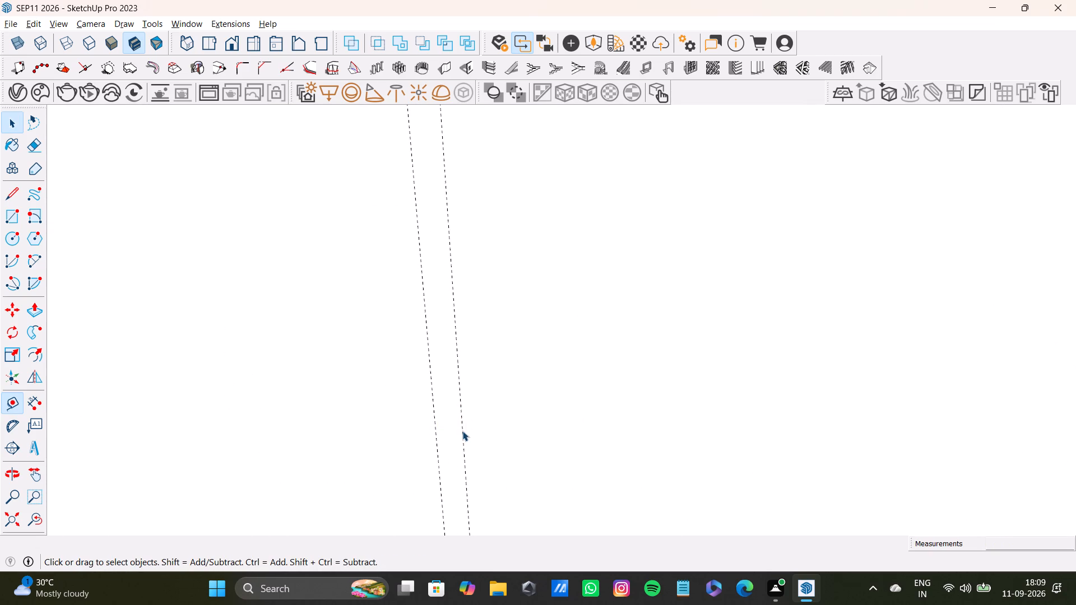
# Place a vertical guide about 2' 1/8" beyond the second guide of the third vertical pair.
pyautogui.scroll(-20, 463, 431)
pyautogui.scroll(-1, 463, 431)
pyautogui.keyDown('shift'); pyautogui.moveTo(481, 427); pyautogui.dragTo(445, 427, button='middle'); pyautogui.keyUp('shift')
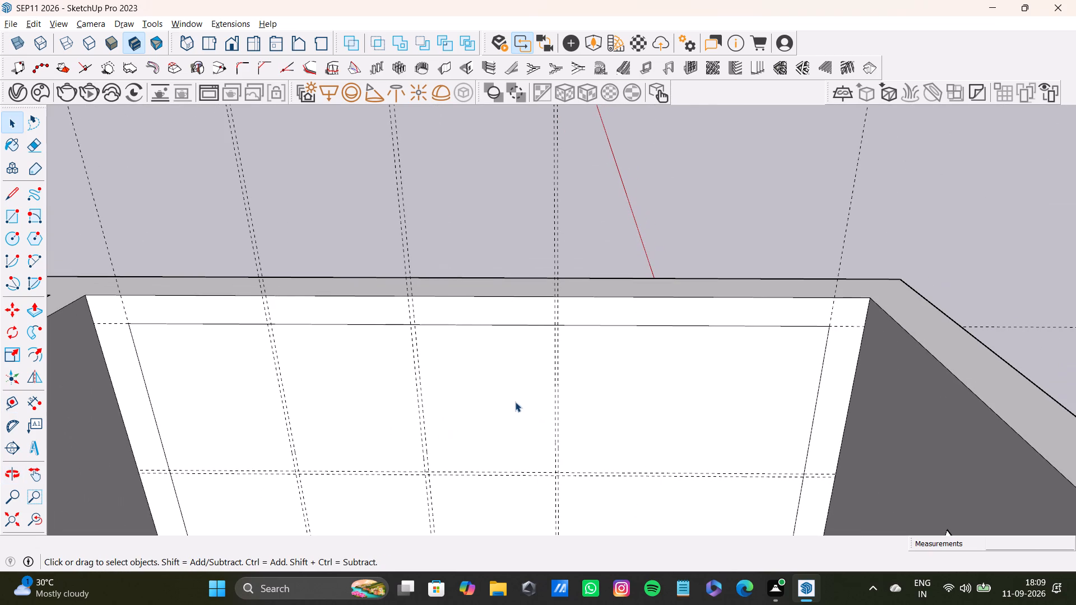
pyautogui.press('t')
pyautogui.scroll(5, 559, 413)
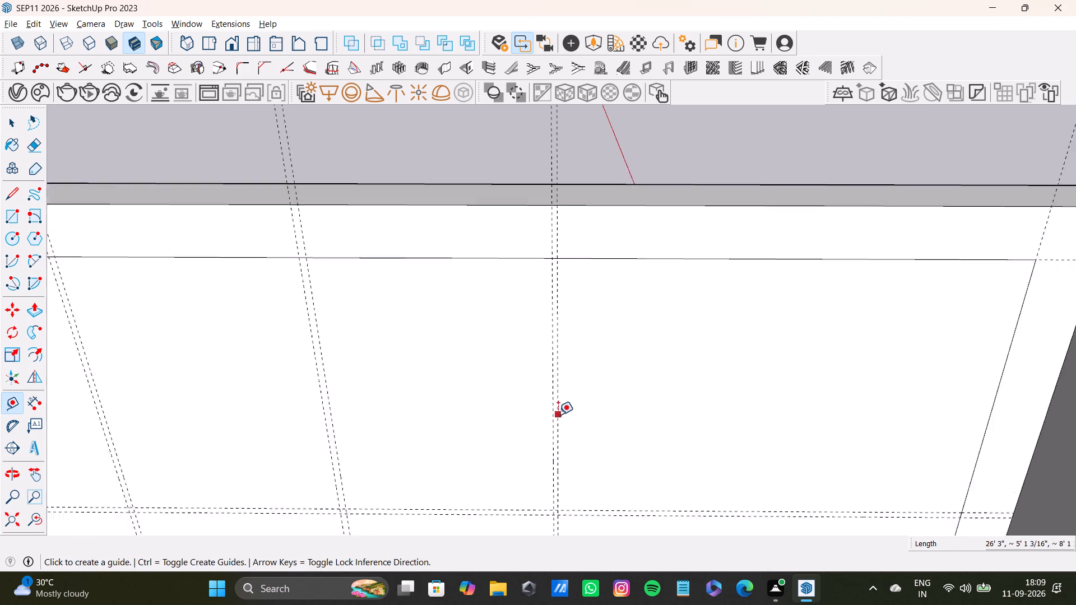
pyautogui.scroll(5, 558, 415)
pyautogui.click(563, 431)
pyautogui.scroll(-7, 673, 441)
pyautogui.keyDown('shift'); pyautogui.moveTo(718, 435); pyautogui.dragTo(655, 357, button='middle'); pyautogui.keyUp('shift')
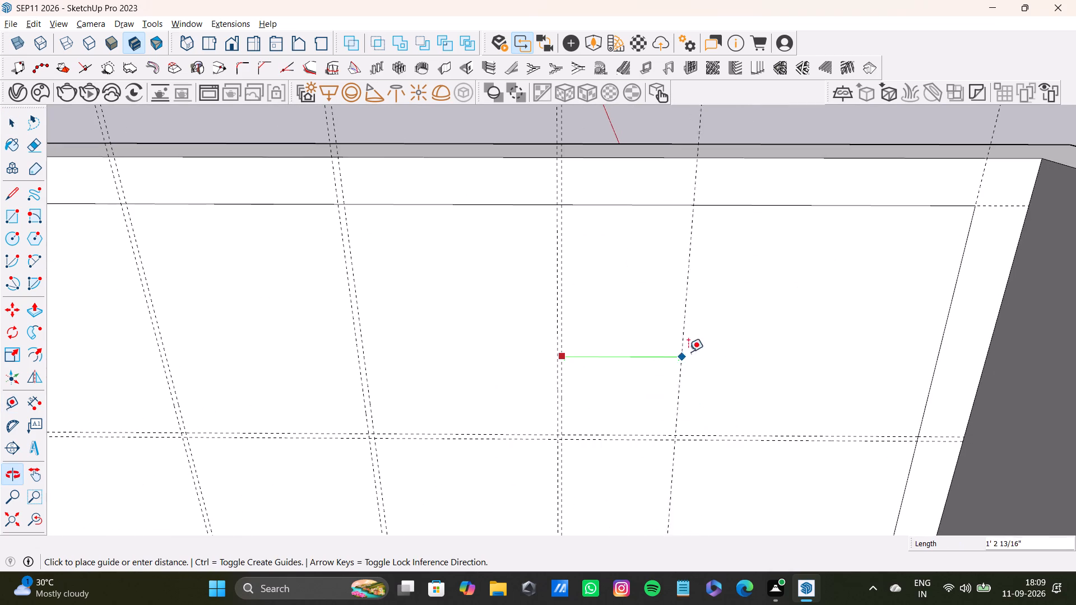
pyautogui.moveTo(744, 366); pyautogui.dragTo(651, 329, button='middle')
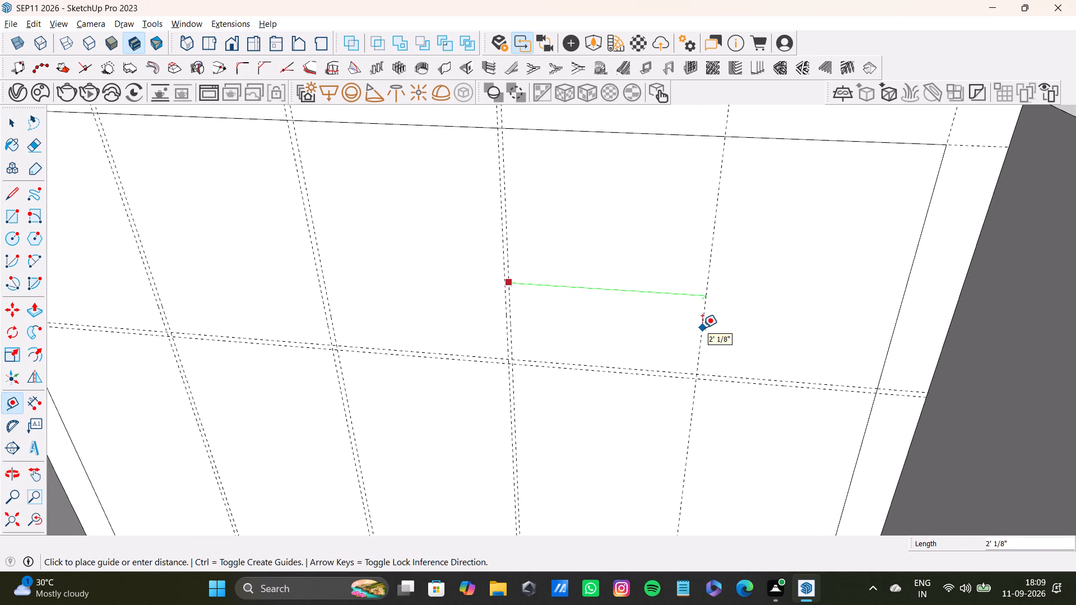
pyautogui.click(702, 328)
# Place another vertical guide 0.5" beyond the last one to complete the fourth vertical pair.
pyautogui.click(701, 348)
pyautogui.press('0')
pyautogui.write('.5')
pyautogui.hotkey('shift', '"')
pyautogui.press('Return')
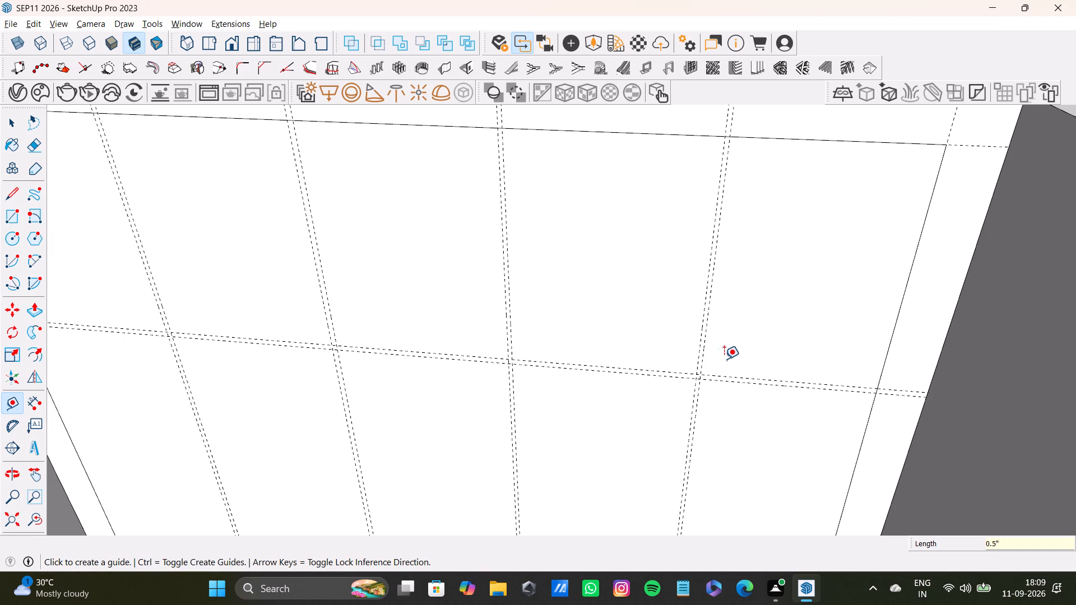
pyautogui.press('space')
# Draw a rectangle about 2' by 2' 6 1/2" in the first upper bay, from the panel's upper-left corner to the first guide intersection.
pyautogui.scroll(-8, 582, 228)
pyautogui.moveTo(559, 288); pyautogui.dragTo(597, 311, button='middle')
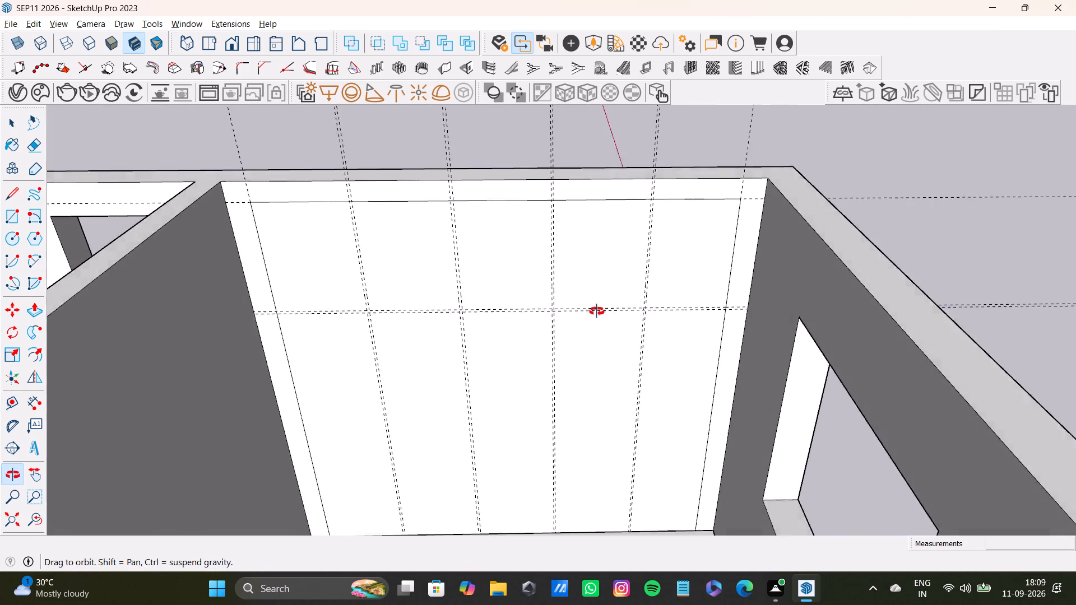
pyautogui.moveTo(597, 311); pyautogui.dragTo(597, 313, button='middle')
pyautogui.click(15, 221)
pyautogui.scroll(4, 252, 262)
pyautogui.keyDown('shift'); pyautogui.moveTo(268, 261); pyautogui.dragTo(303, 257, button='middle'); pyautogui.keyUp('shift')
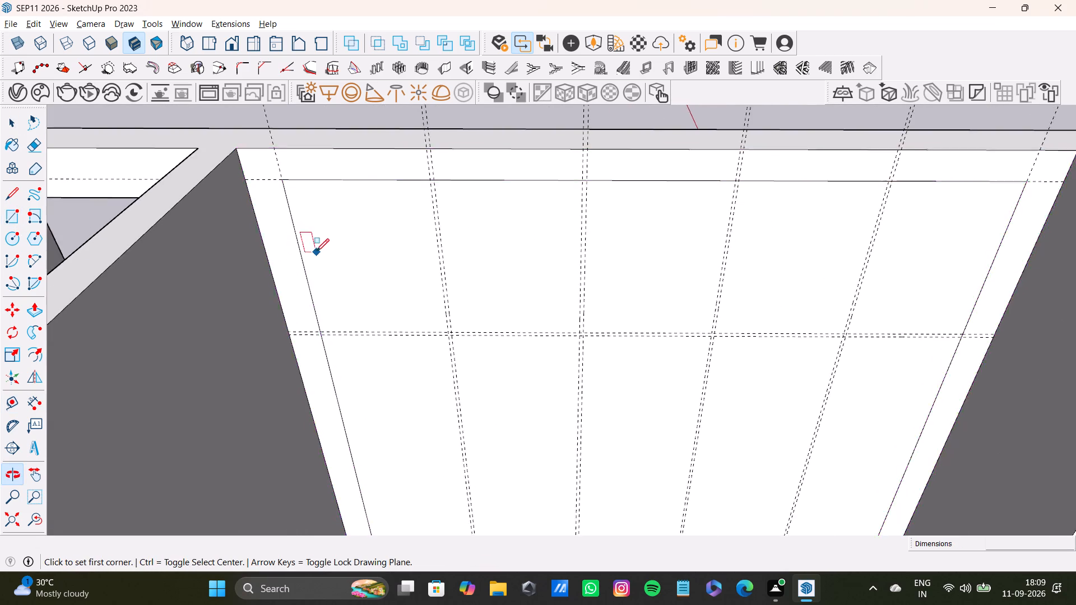
pyautogui.scroll(6, 316, 249)
pyautogui.click(265, 136)
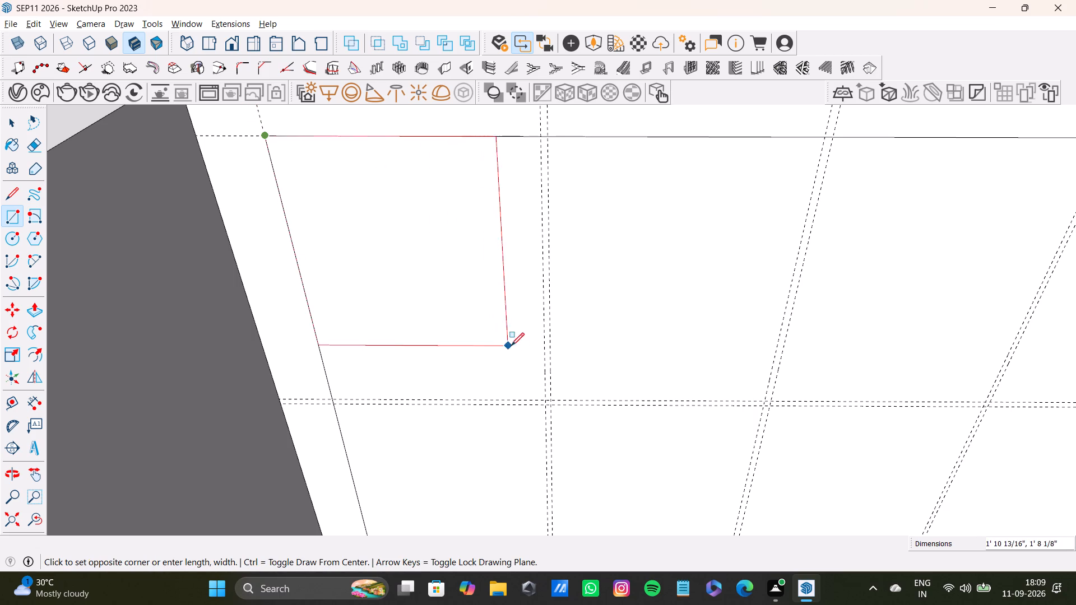
pyautogui.click(544, 398)
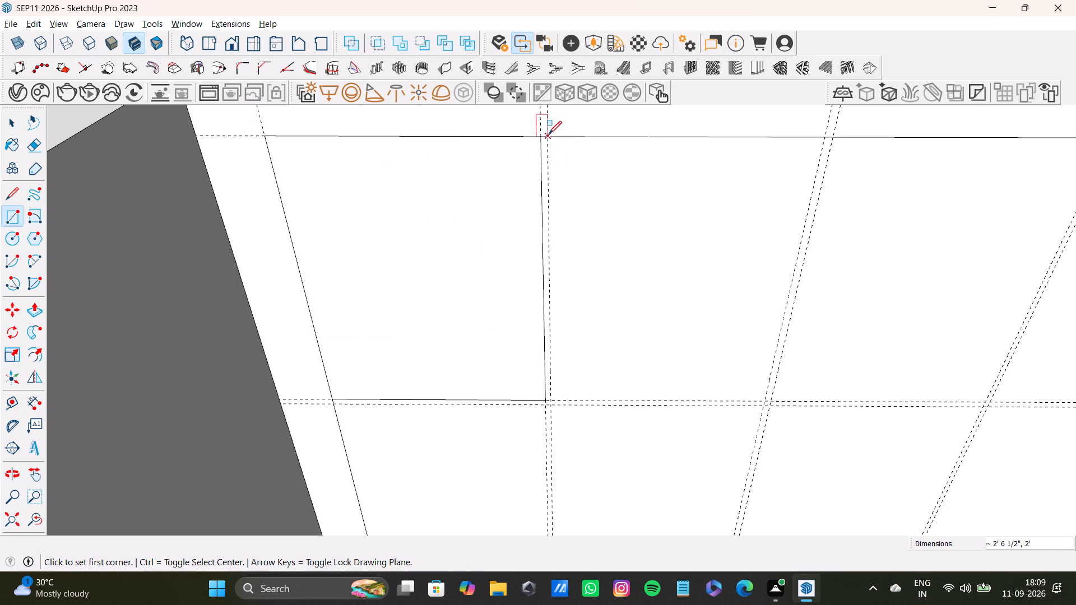
# Draw a rectangle about 2' by 2' 6 1/2" in the second upper bay, between the first and second vertical guide pairs.
pyautogui.click(548, 134)
pyautogui.press('space')
pyautogui.press('r')
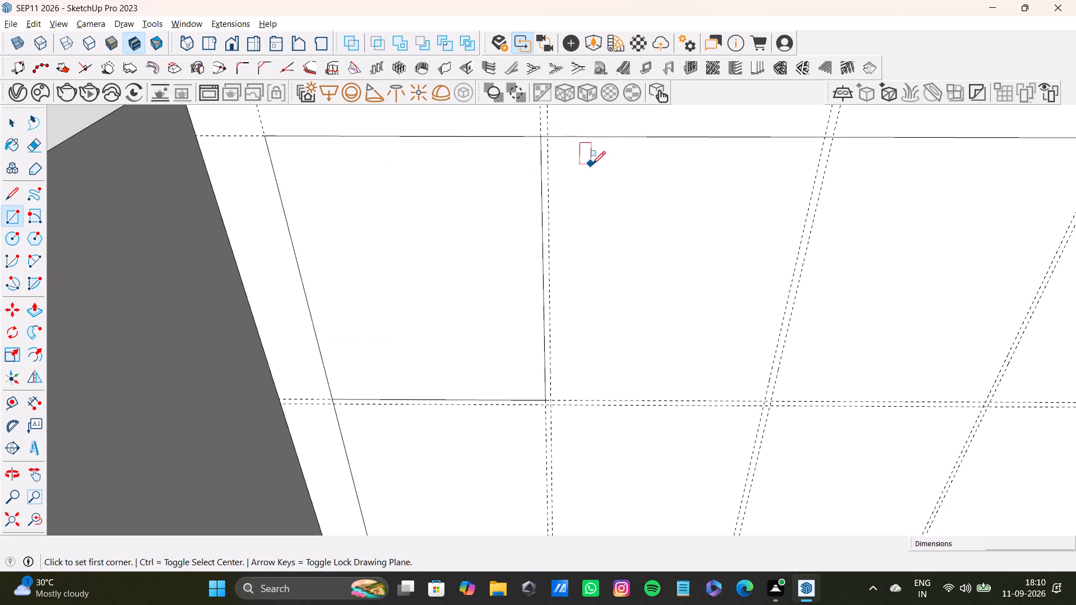
pyautogui.scroll(7, 557, 172)
pyautogui.keyDown('shift'); pyautogui.moveTo(546, 132); pyautogui.dragTo(531, 248, button='middle'); pyautogui.keyUp('shift')
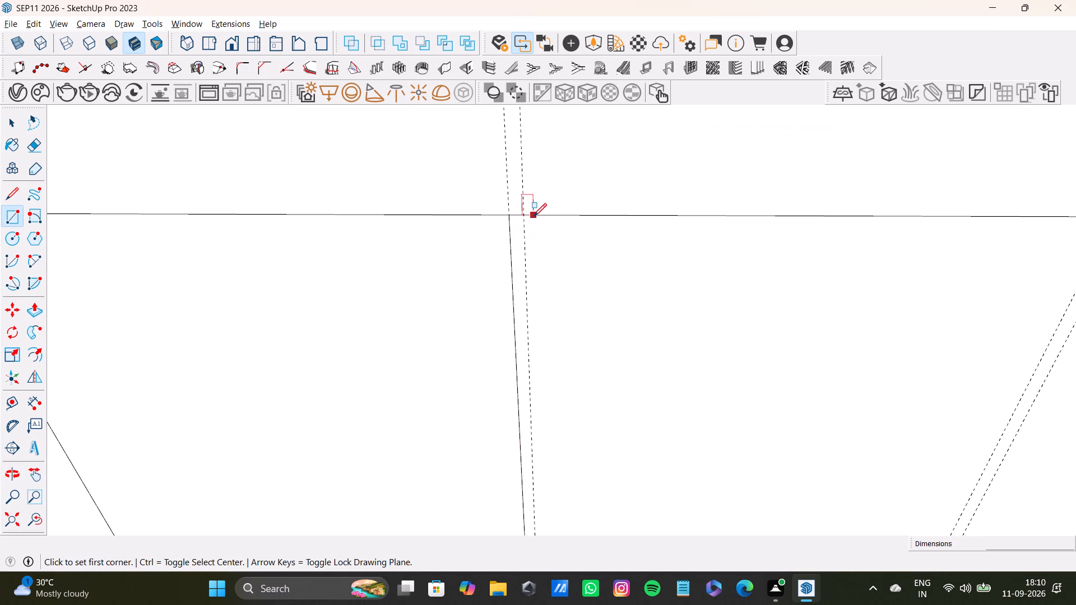
pyautogui.click(521, 212)
pyautogui.scroll(-5, 613, 257)
pyautogui.moveTo(694, 331); pyautogui.dragTo(650, 186, button='middle')
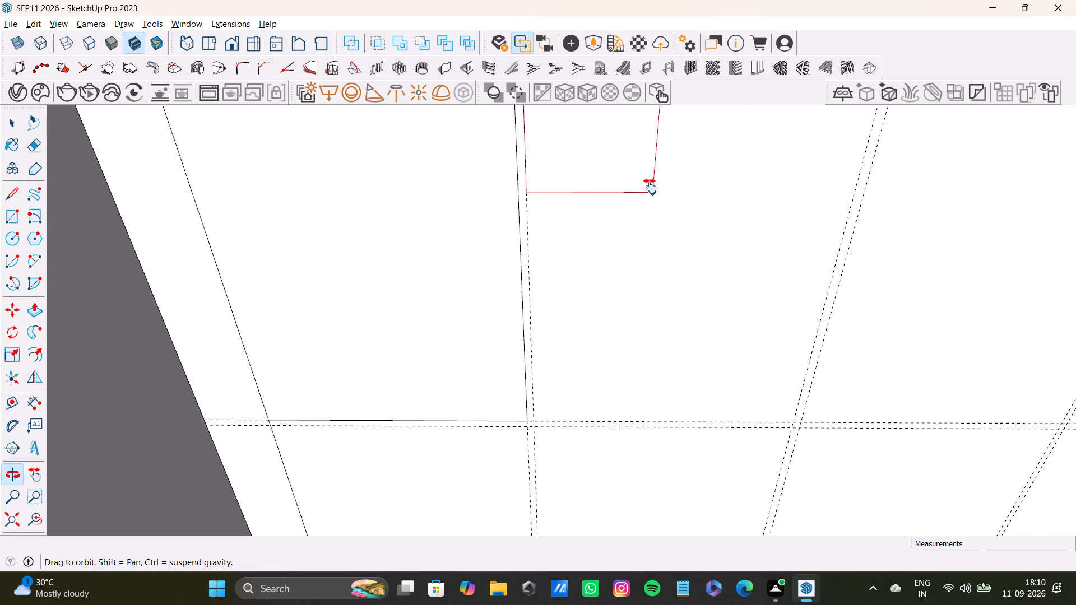
pyautogui.moveTo(650, 186); pyautogui.dragTo(646, 178, button='middle')
pyautogui.click(789, 411)
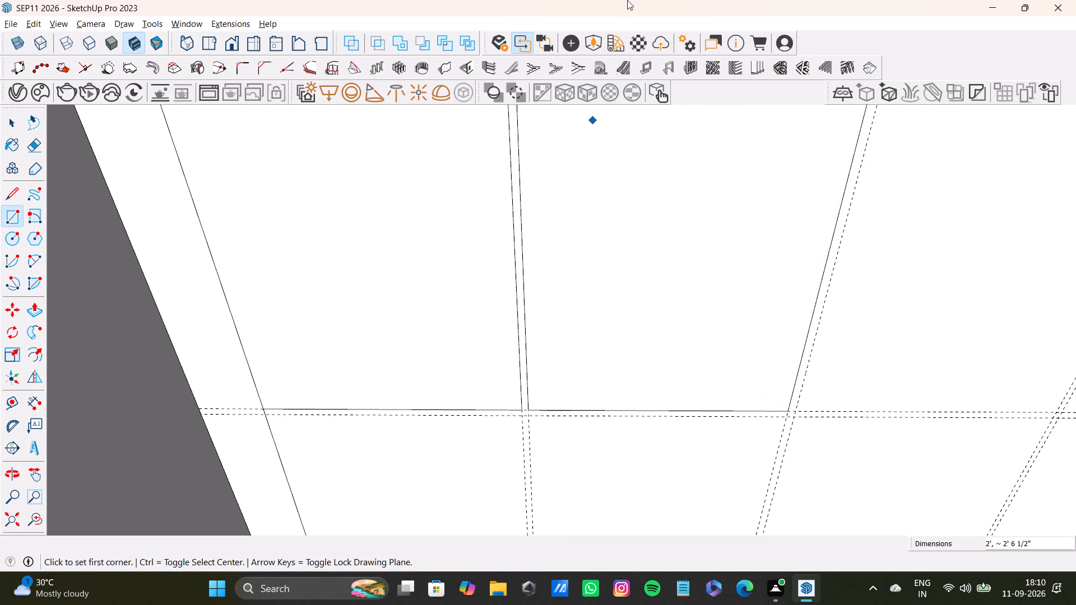
# Draw a rectangle filling the third upper bay, from the panel's top edge to the horizontal guides between the second and third vertical pairs.
pyautogui.scroll(-3, 859, 322)
pyautogui.keyDown('shift'); pyautogui.moveTo(855, 320); pyautogui.dragTo(660, 356, button='middle'); pyautogui.keyUp('shift')
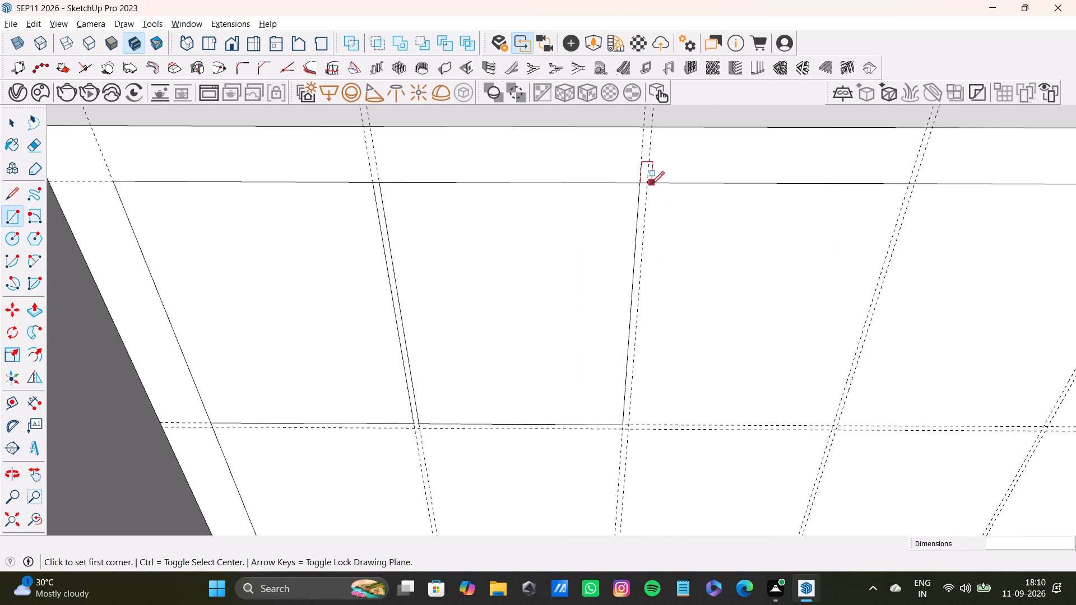
pyautogui.click(651, 182)
pyautogui.keyDown('shift'); pyautogui.moveTo(811, 397); pyautogui.dragTo(762, 365, button='middle'); pyautogui.keyUp('shift')
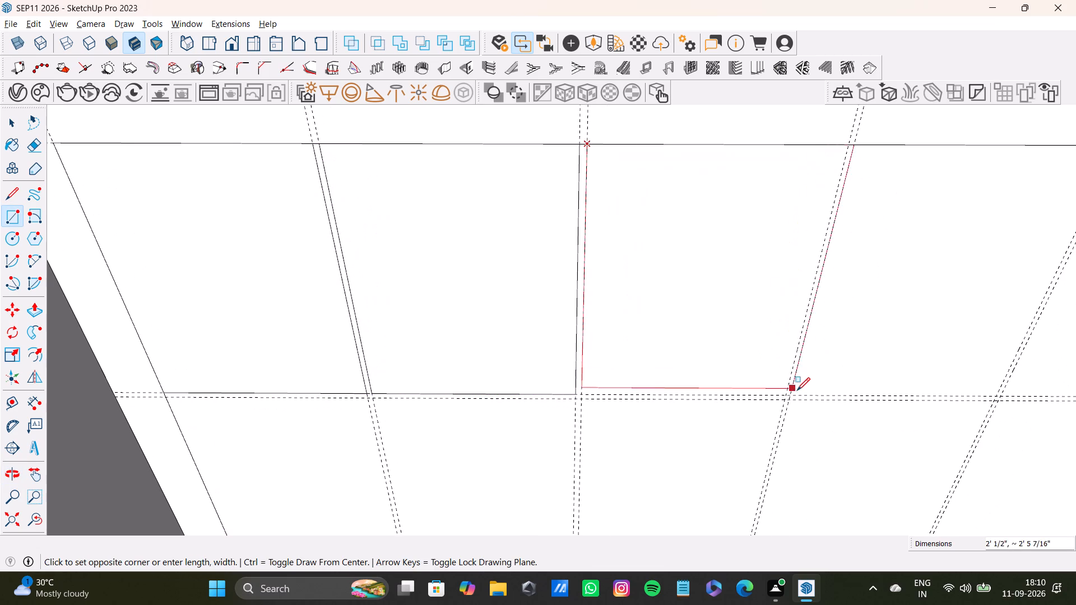
pyautogui.click(787, 393)
# Draw a rectangle filling the fourth upper bay, from the panel's top edge to the horizontal guides between the third and fourth vertical pairs.
pyautogui.scroll(-3, 780, 371)
pyautogui.keyDown('shift'); pyautogui.moveTo(769, 357); pyautogui.dragTo(628, 379, button='middle'); pyautogui.keyUp('shift')
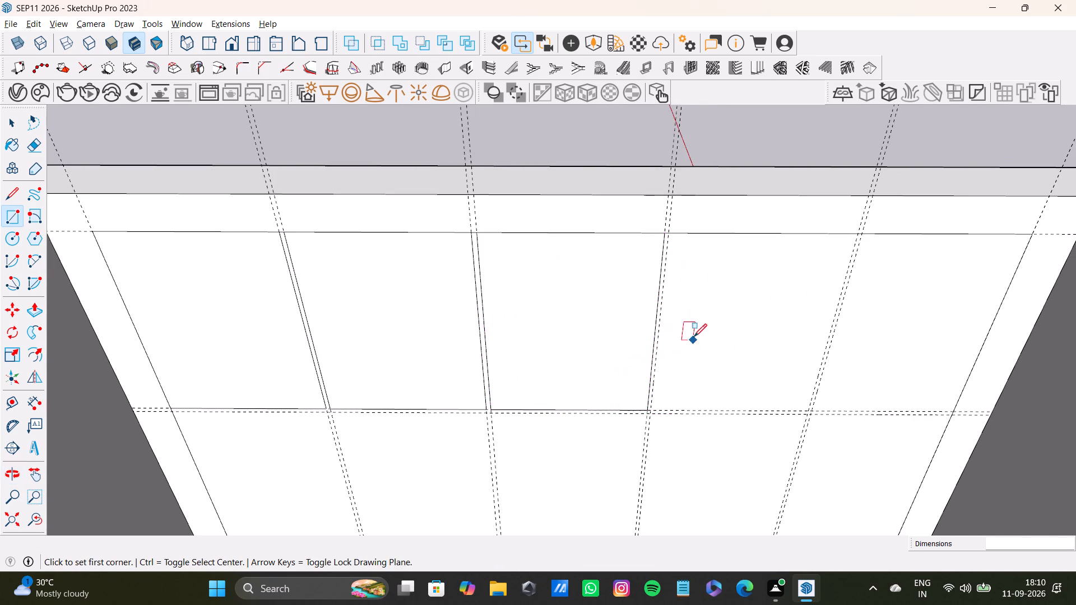
pyautogui.scroll(3, 694, 331)
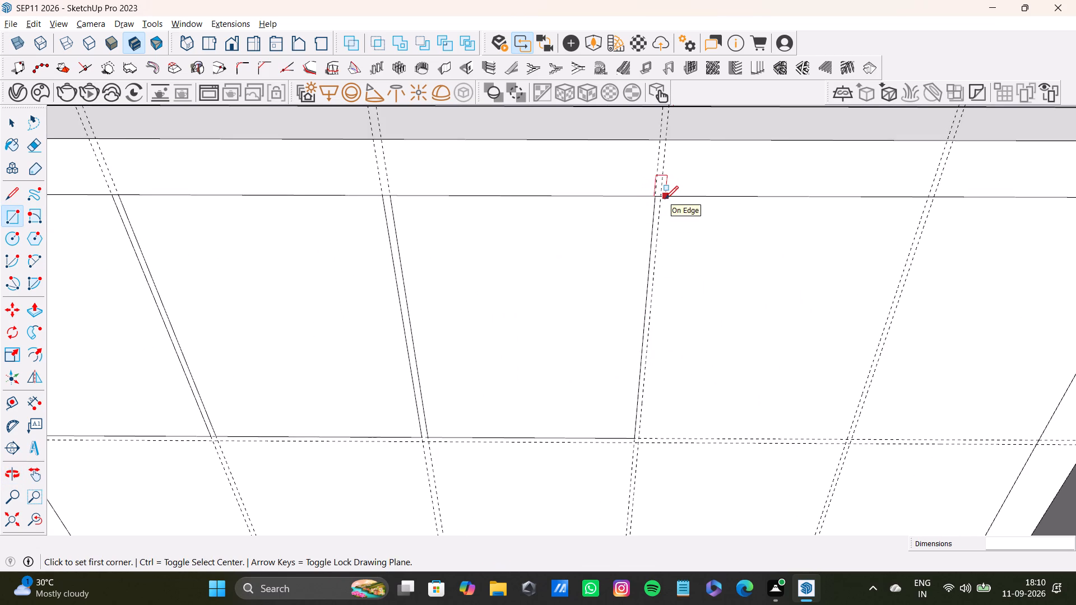
pyautogui.keyDown('shift'); pyautogui.moveTo(656, 200); pyautogui.dragTo(595, 213, button='middle'); pyautogui.keyUp('shift')
pyautogui.scroll(3, 593, 215)
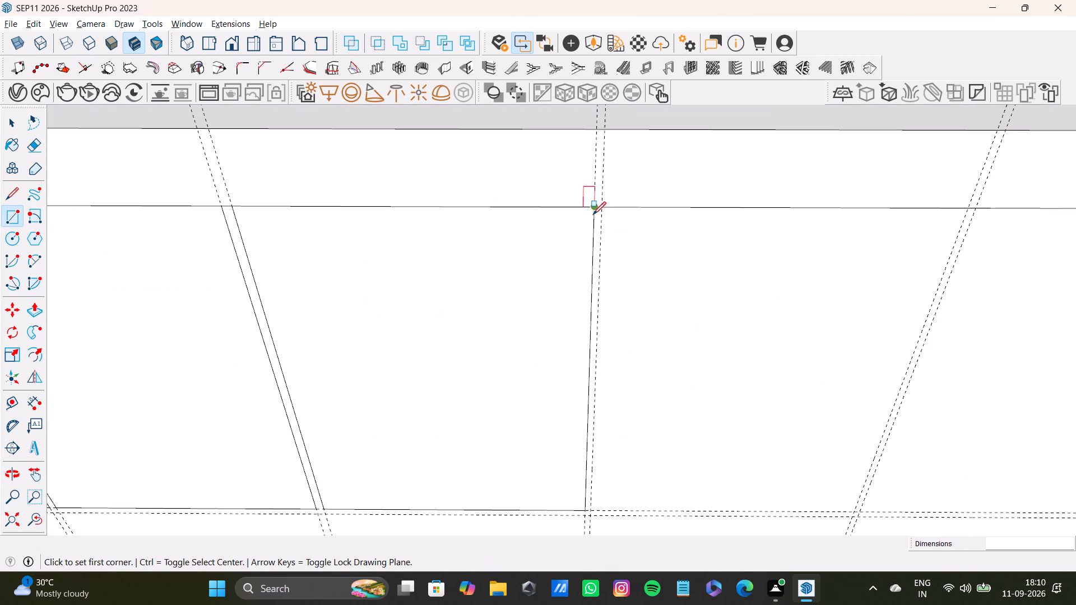
pyautogui.click(604, 204)
pyautogui.scroll(-4, 664, 267)
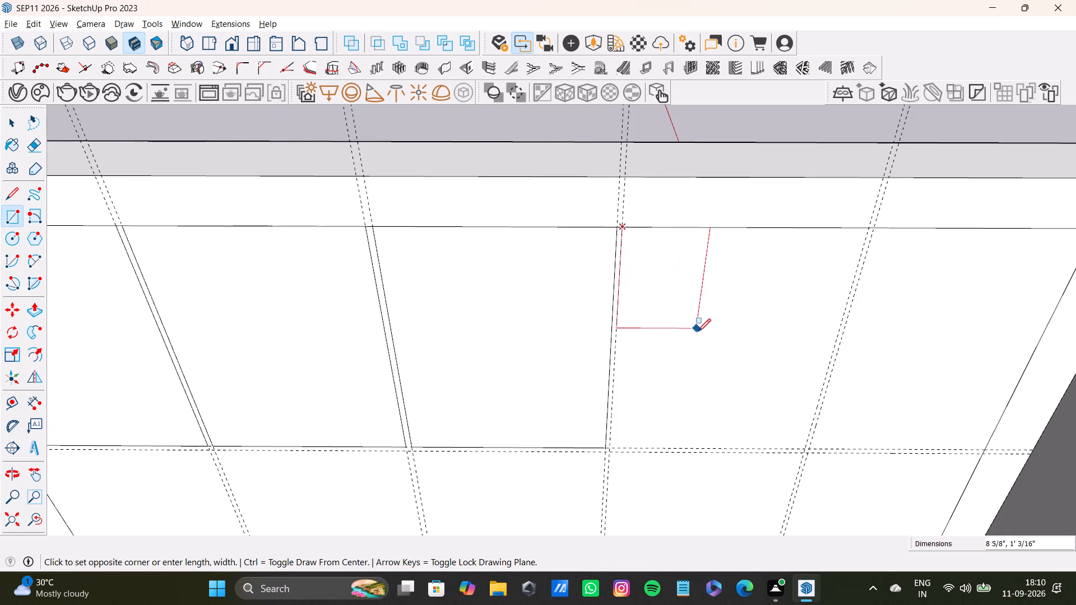
pyautogui.keyDown('shift'); pyautogui.moveTo(698, 332); pyautogui.dragTo(633, 254, button='middle'); pyautogui.keyUp('shift')
pyautogui.scroll(-2, 666, 318)
pyautogui.keyDown('shift'); pyautogui.moveTo(670, 328); pyautogui.dragTo(660, 306, button='middle'); pyautogui.keyUp('shift')
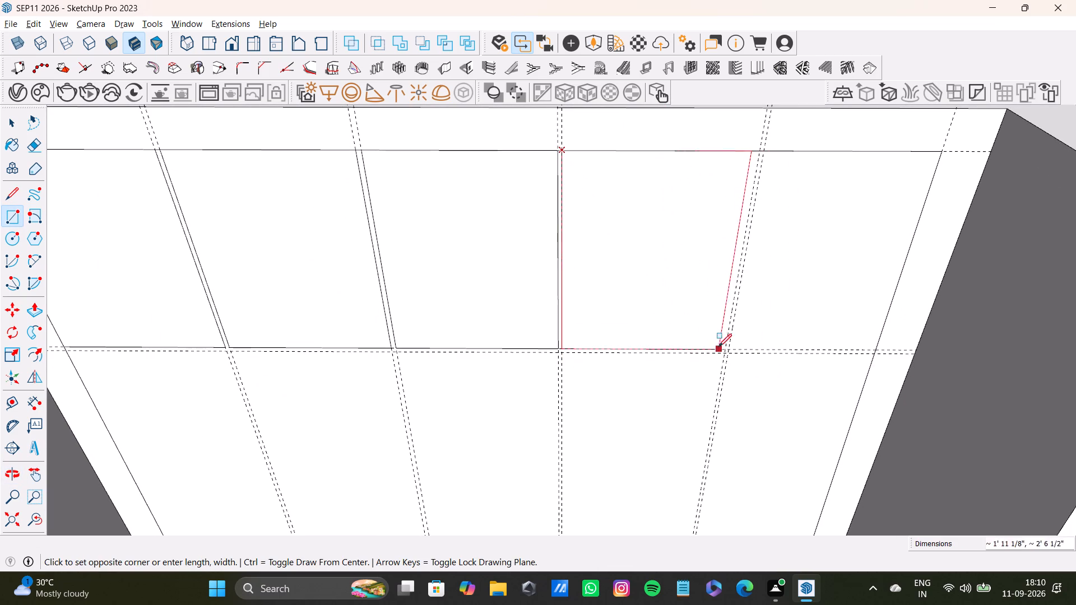
pyautogui.click(725, 350)
# Draw a rectangle about 1' 9 5/8" by 2' 6 1/2" in the fifth upper bay, from the fourth vertical guide pair to the panel's side edge.
pyautogui.scroll(5, 757, 181)
pyautogui.keyDown('shift'); pyautogui.moveTo(773, 169); pyautogui.dragTo(714, 191, button='middle'); pyautogui.keyUp('shift')
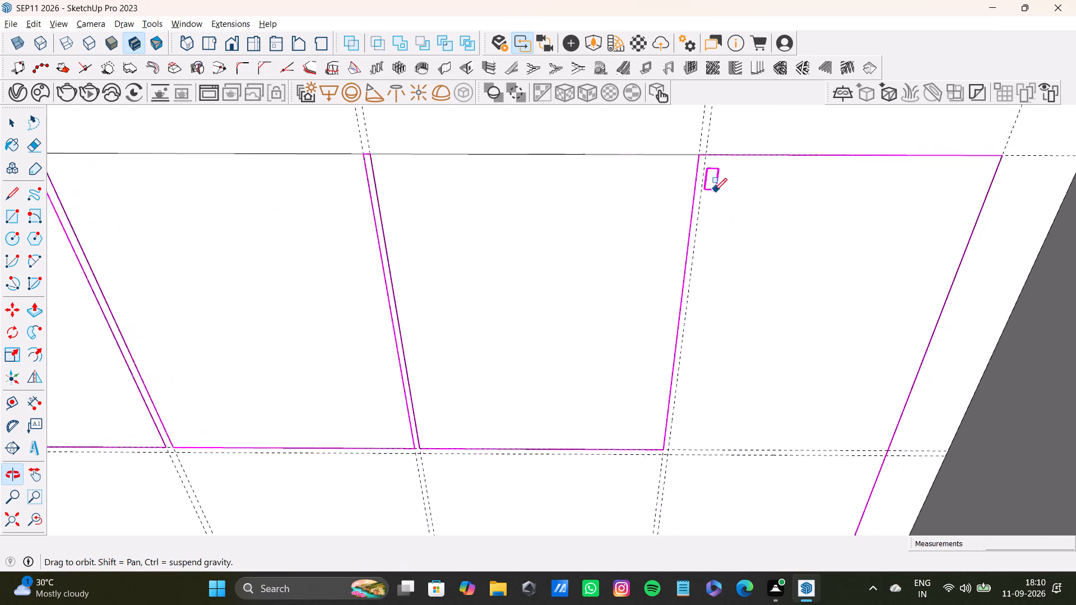
pyautogui.keyDown('shift'); pyautogui.moveTo(714, 191); pyautogui.dragTo(714, 190, button='middle'); pyautogui.keyUp('shift')
pyautogui.scroll(2, 714, 206)
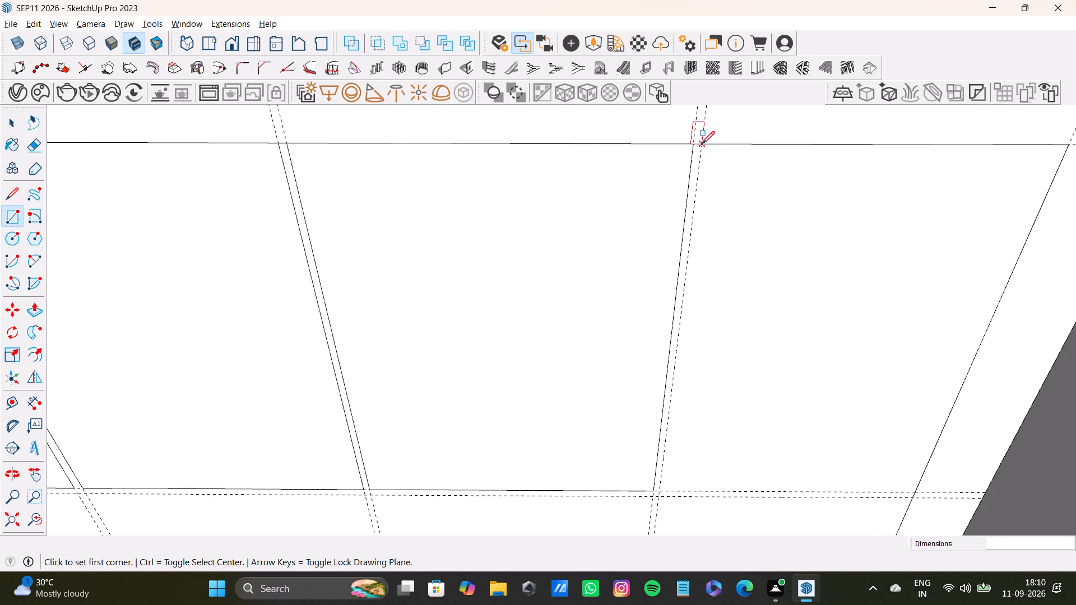
pyautogui.click(703, 144)
pyautogui.scroll(-4, 808, 241)
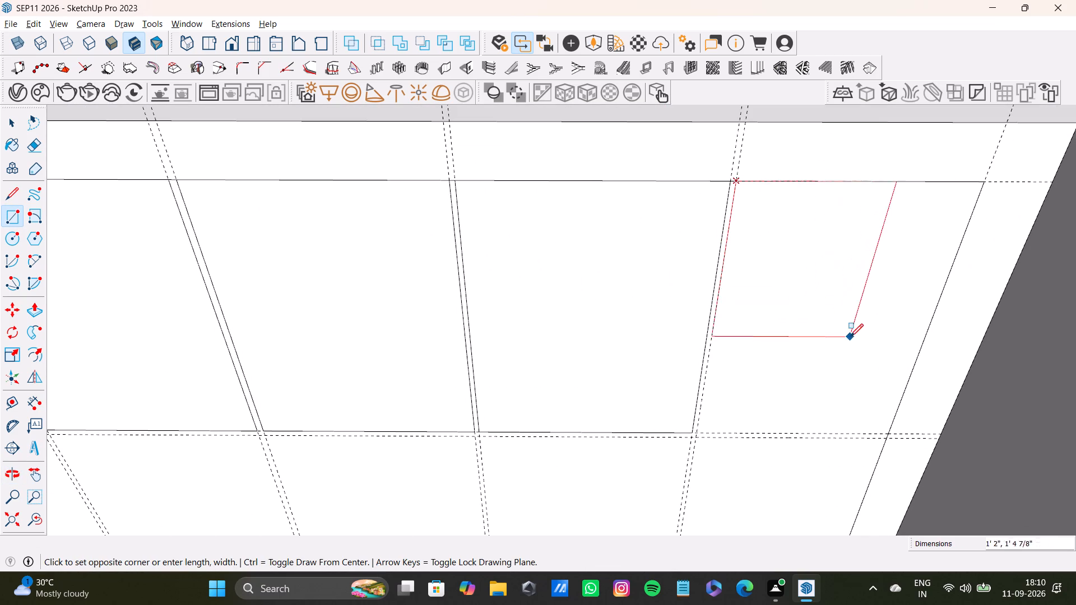
pyautogui.keyDown('shift'); pyautogui.moveTo(850, 337); pyautogui.dragTo(831, 296, button='middle'); pyautogui.keyUp('shift')
pyautogui.click(866, 398)
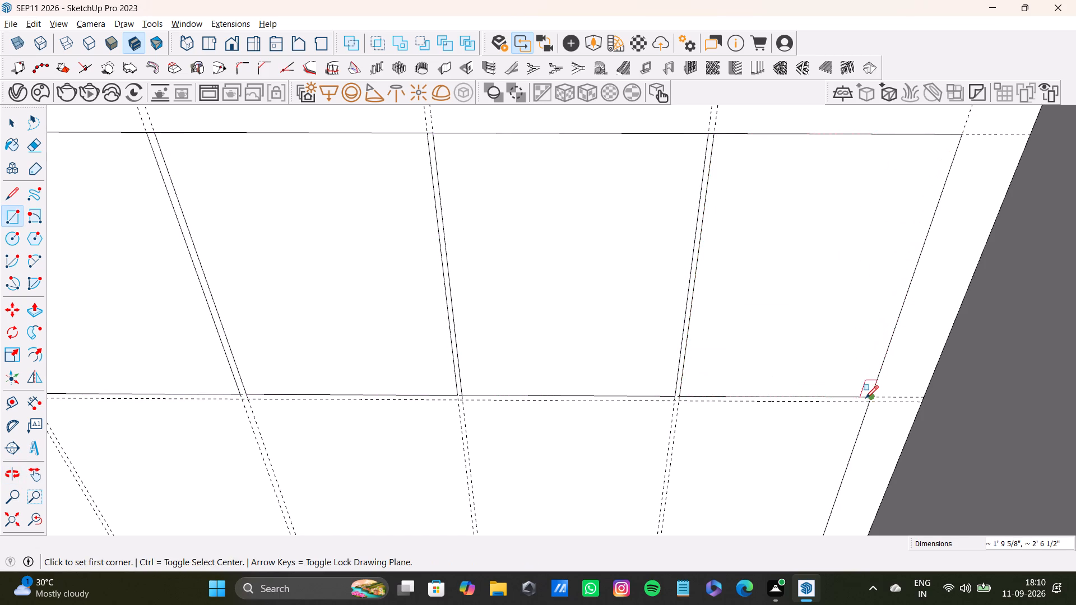
# Draw a rectangle about 2' by 6' 11 9/16" in the first lower bay, from the lower horizontal guide down to the floor.
pyautogui.scroll(-4, 836, 398)
pyautogui.keyDown('shift'); pyautogui.moveTo(741, 411); pyautogui.dragTo(810, 359, button='middle'); pyautogui.keyUp('shift')
pyautogui.scroll(-5, 690, 393)
pyautogui.keyDown('shift'); pyautogui.moveTo(625, 404); pyautogui.dragTo(666, 305, button='middle'); pyautogui.keyUp('shift')
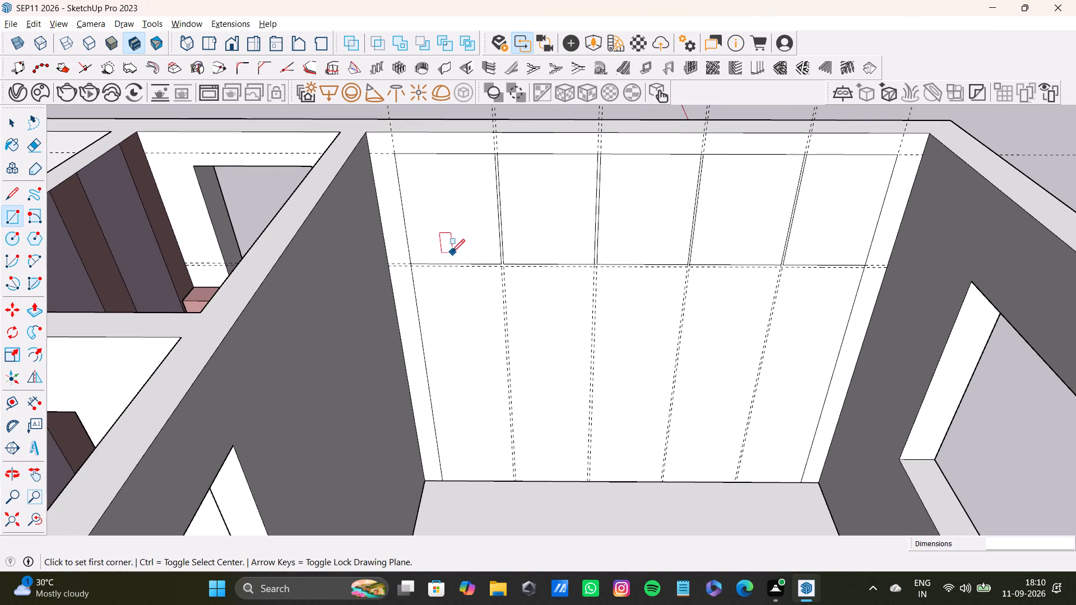
pyautogui.scroll(7, 411, 297)
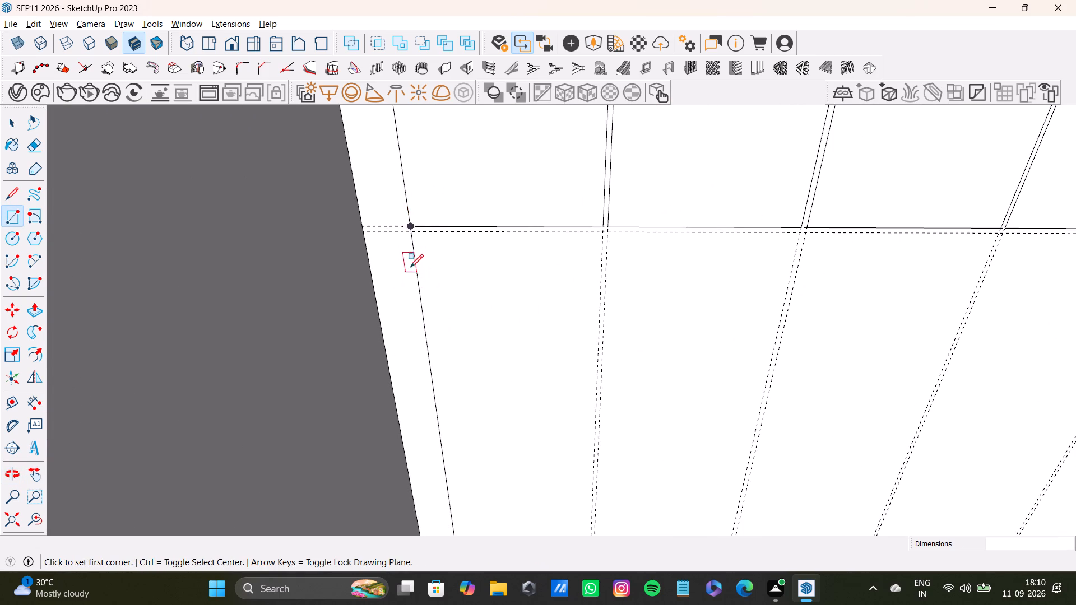
pyautogui.scroll(8, 410, 262)
pyautogui.click(411, 192)
pyautogui.scroll(-4, 546, 336)
pyautogui.keyDown('shift'); pyautogui.moveTo(678, 469); pyautogui.dragTo(634, 293, button='middle'); pyautogui.keyUp('shift')
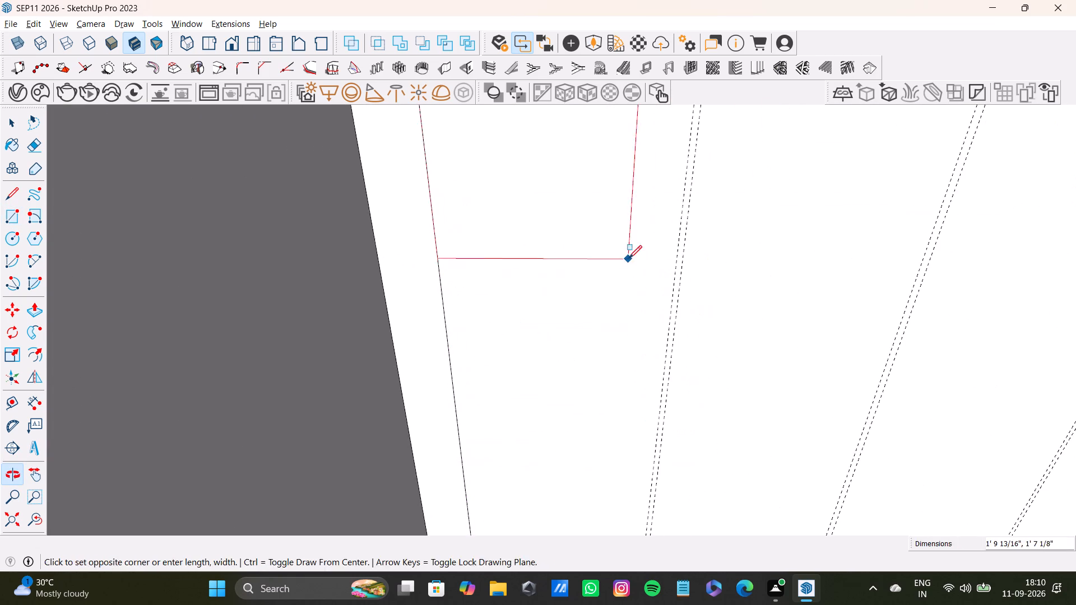
pyautogui.moveTo(629, 397); pyautogui.dragTo(624, 243, button='middle')
pyautogui.scroll(-1, 629, 400)
pyautogui.click(634, 469)
# Draw a rectangle in the second lower bay, from the lower horizontal guide to the floor between the first and second vertical guide pairs.
pyautogui.scroll(-3, 629, 413)
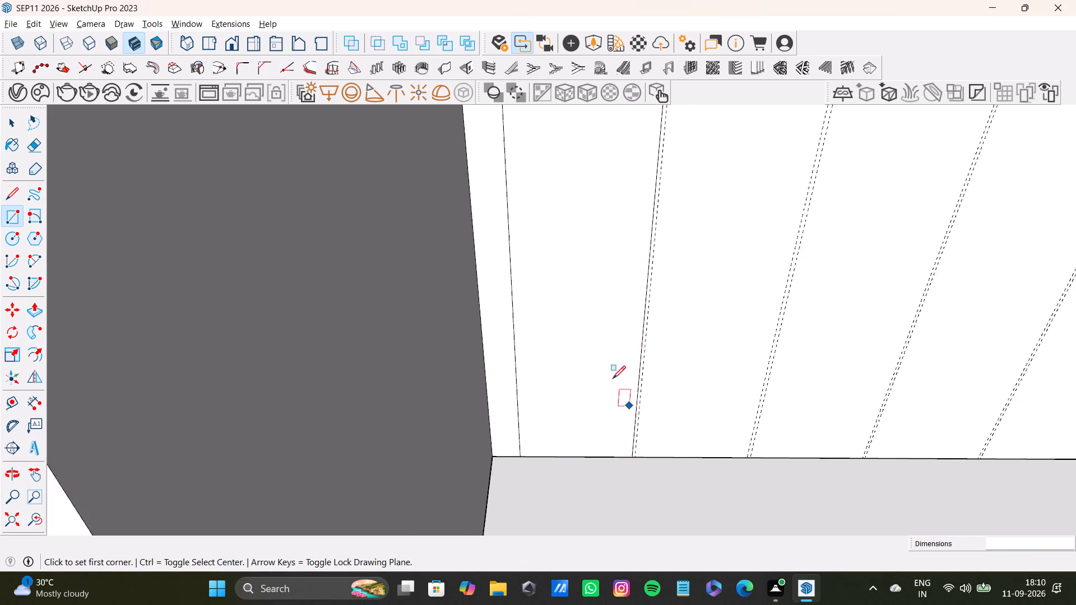
pyautogui.scroll(-2, 613, 379)
pyautogui.keyDown('shift'); pyautogui.moveTo(598, 283); pyautogui.dragTo(527, 383, button='middle'); pyautogui.keyUp('shift')
pyautogui.scroll(9, 565, 298)
pyautogui.click(579, 220)
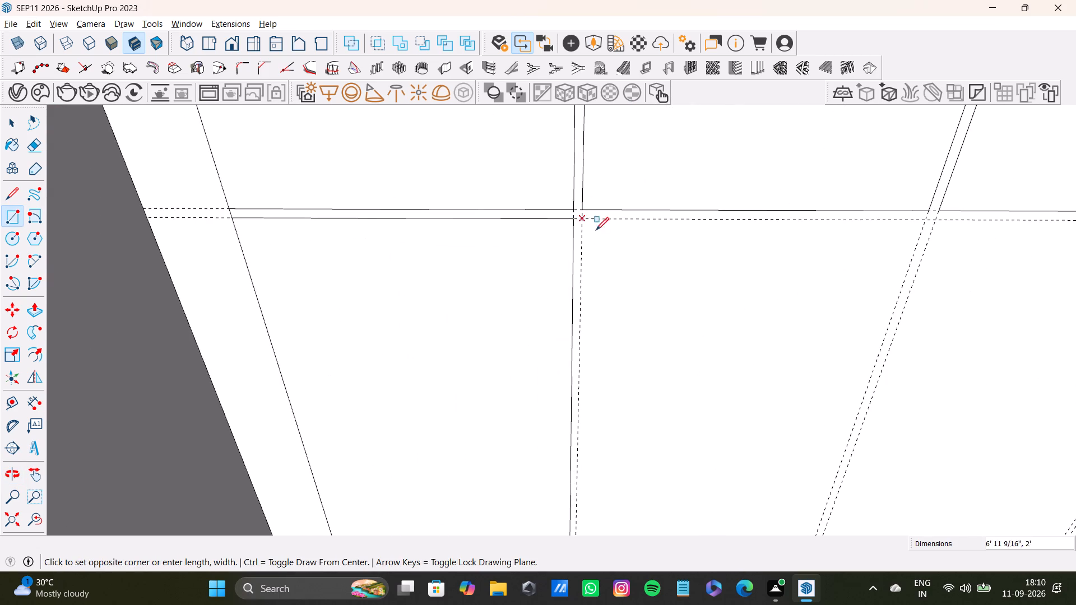
pyautogui.scroll(-3, 703, 367)
pyautogui.keyDown('shift'); pyautogui.moveTo(713, 402); pyautogui.dragTo(665, 197, button='middle'); pyautogui.keyUp('shift')
pyautogui.scroll(-1, 676, 393)
pyautogui.moveTo(676, 398); pyautogui.dragTo(646, 197, button='middle')
pyautogui.scroll(1, 640, 286)
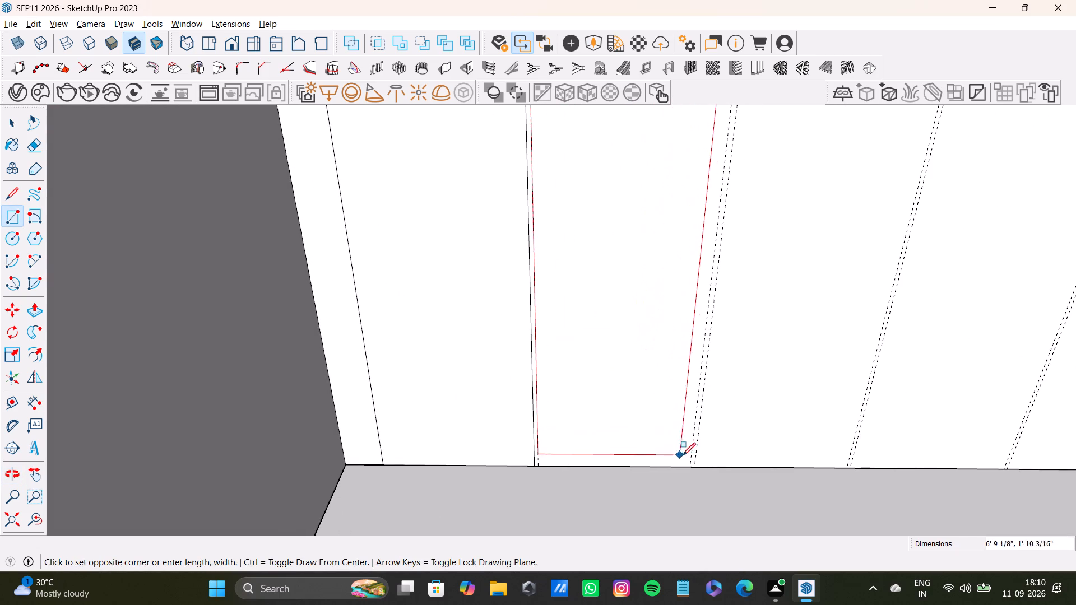
pyautogui.click(689, 465)
# Draw a rectangle in the third lower bay, from the lower horizontal guide to the floor between the second and third vertical guide pairs.
pyautogui.scroll(-5, 650, 411)
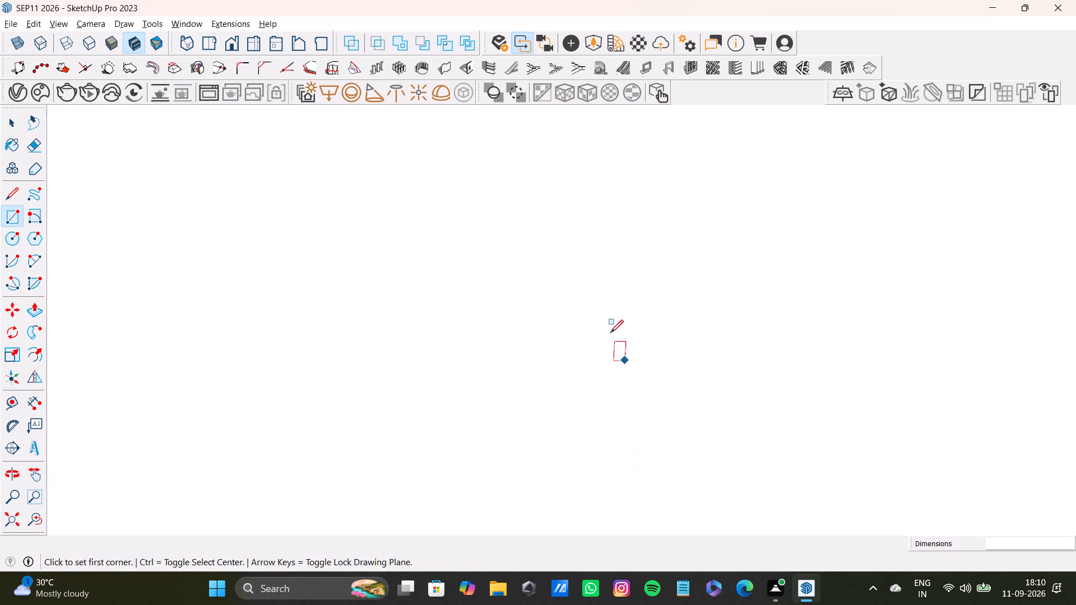
pyautogui.click(31, 528)
pyautogui.moveTo(582, 249); pyautogui.dragTo(514, 282, button='middle')
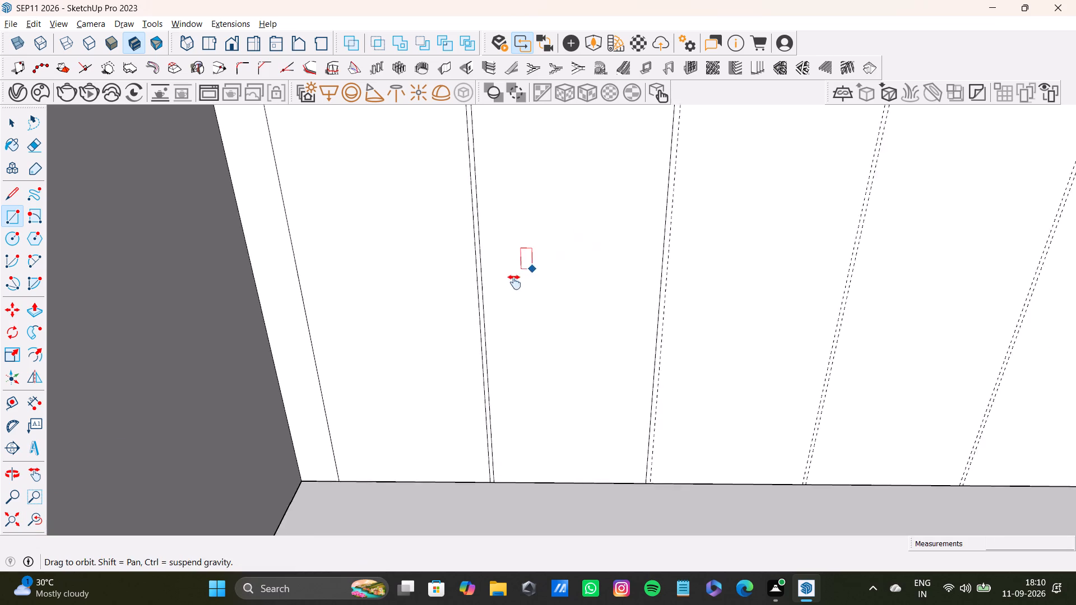
pyautogui.moveTo(514, 282); pyautogui.dragTo(424, 505, button='middle')
pyautogui.moveTo(463, 345); pyautogui.dragTo(458, 385, button='middle')
pyautogui.scroll(2, 575, 221)
pyautogui.moveTo(560, 132); pyautogui.dragTo(566, 132)
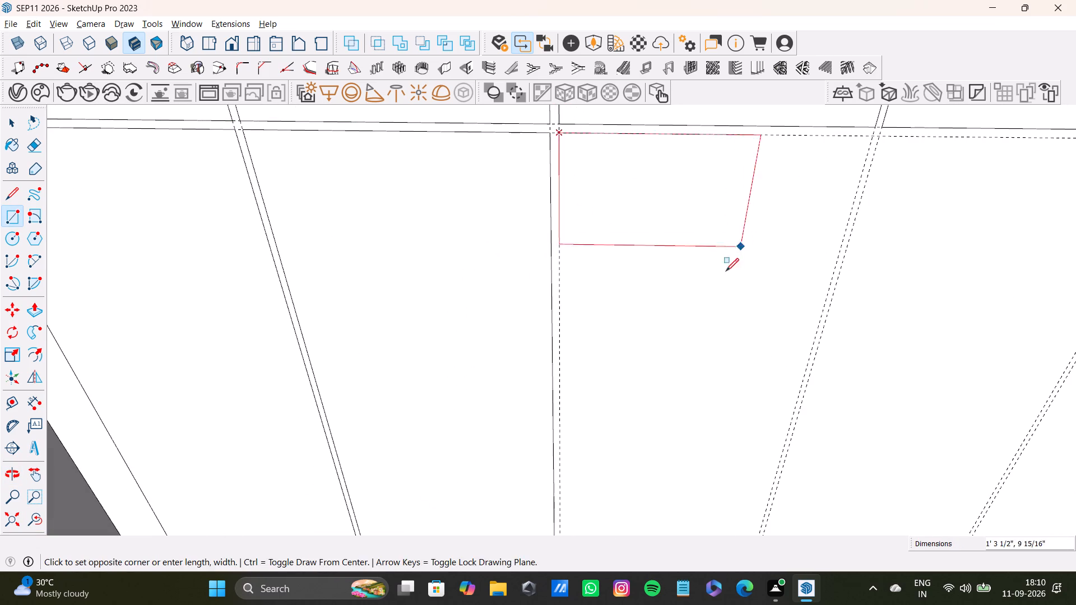
pyautogui.scroll(-2, 720, 390)
pyautogui.keyDown('shift'); pyautogui.moveTo(734, 403); pyautogui.dragTo(684, 152, button='middle'); pyautogui.keyUp('shift')
pyautogui.scroll(-1, 702, 312)
pyautogui.scroll(1, 694, 374)
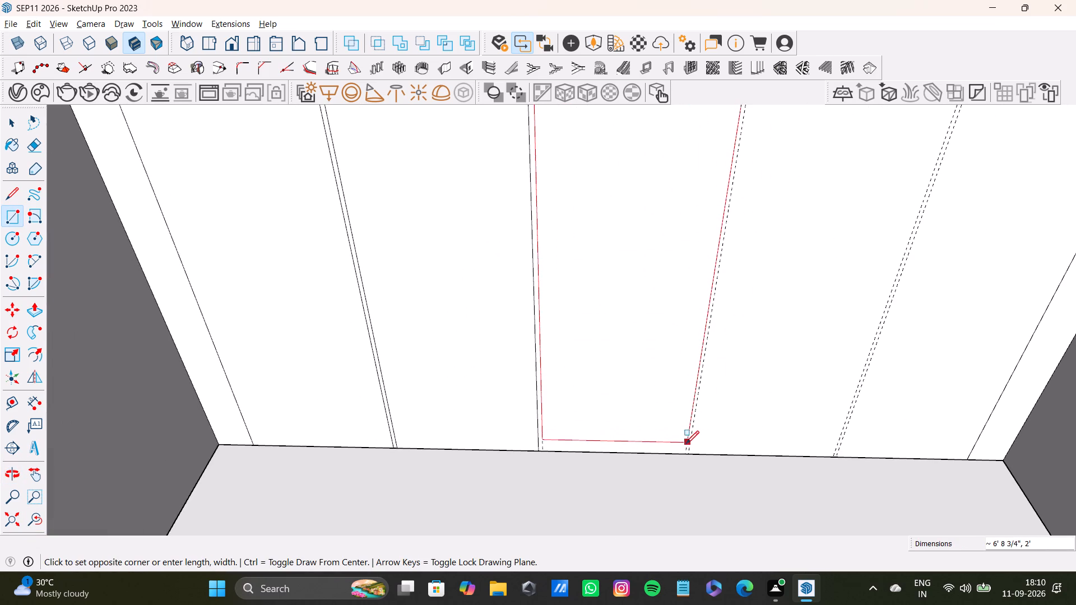
pyautogui.click(681, 454)
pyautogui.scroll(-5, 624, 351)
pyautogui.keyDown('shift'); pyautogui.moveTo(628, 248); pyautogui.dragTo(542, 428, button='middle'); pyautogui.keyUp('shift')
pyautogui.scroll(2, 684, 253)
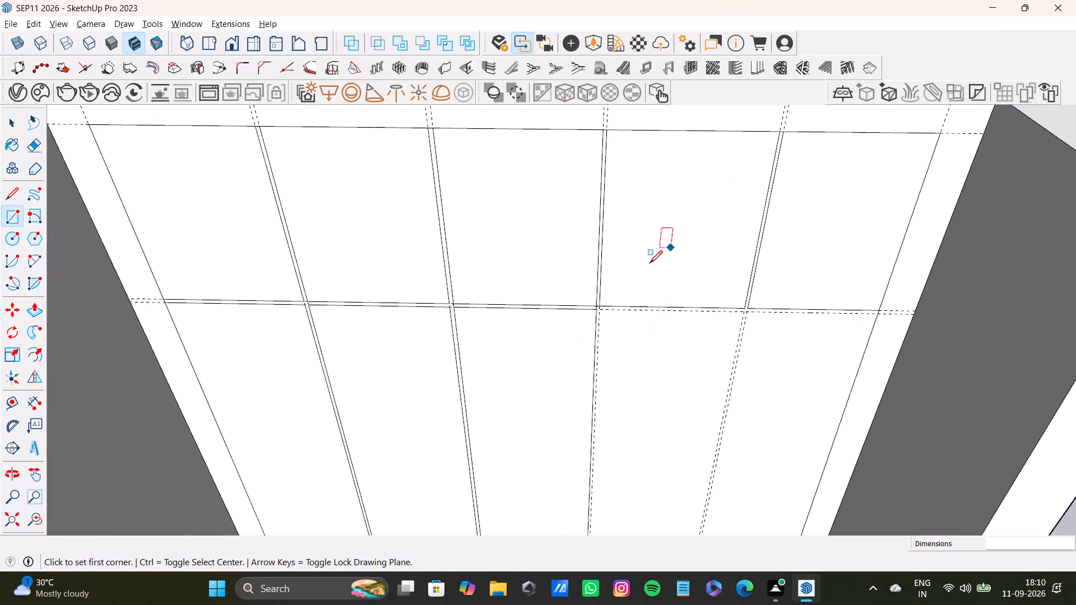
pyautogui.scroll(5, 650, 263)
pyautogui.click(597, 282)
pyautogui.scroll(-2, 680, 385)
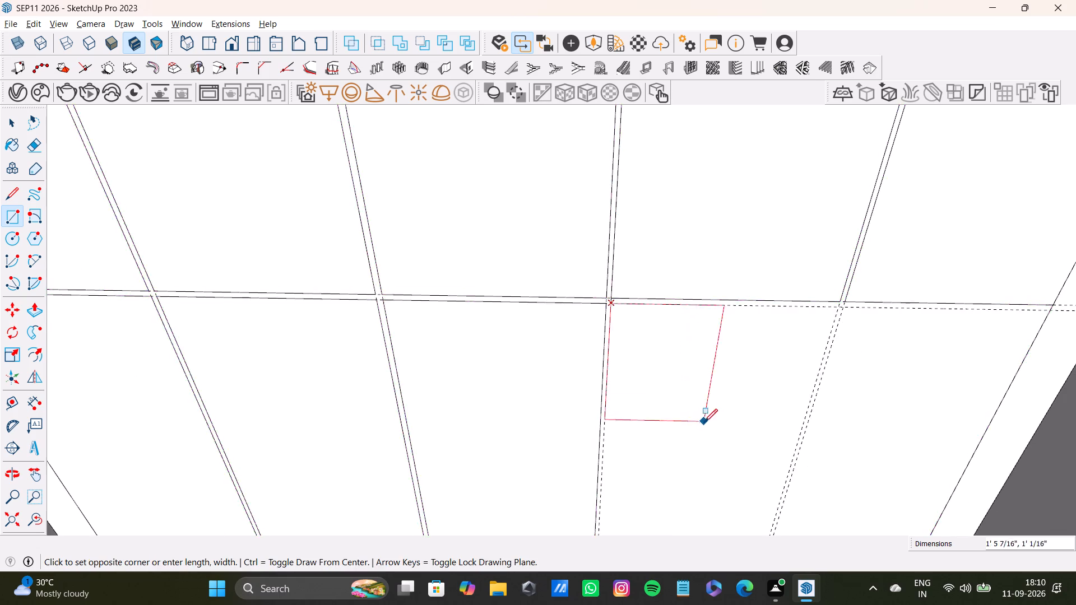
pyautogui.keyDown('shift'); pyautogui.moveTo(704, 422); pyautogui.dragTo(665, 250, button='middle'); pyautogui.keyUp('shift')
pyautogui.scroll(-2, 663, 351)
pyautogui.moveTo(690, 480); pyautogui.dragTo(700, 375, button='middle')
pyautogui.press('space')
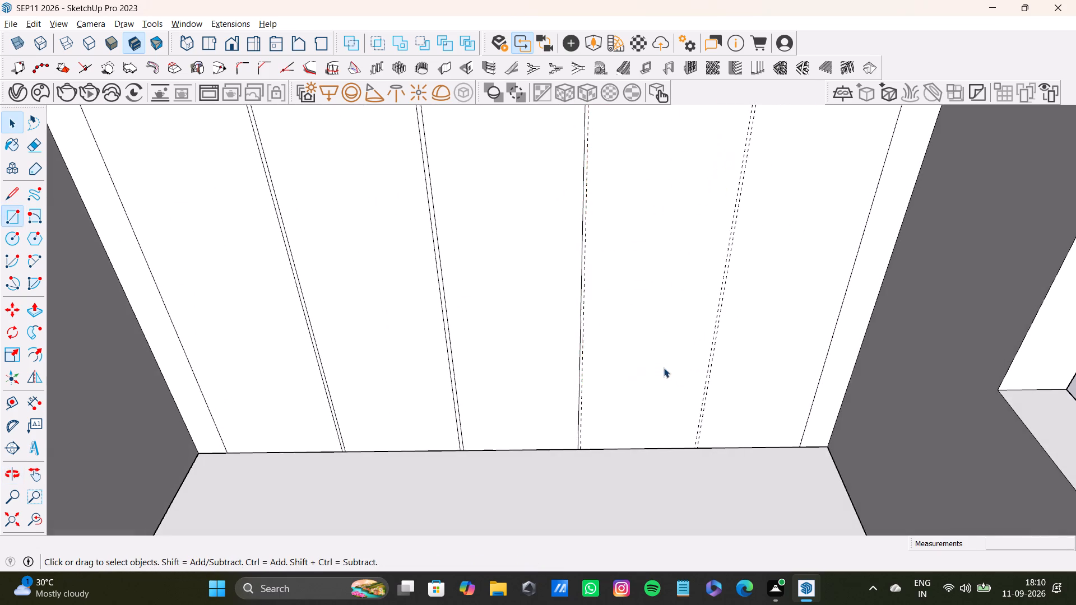
# Push/Pull the first upper bay's face about 1' 6 7/16" out from the wall.
pyautogui.scroll(-5, 663, 367)
pyautogui.keyDown('shift'); pyautogui.moveTo(583, 282); pyautogui.dragTo(559, 446, button='middle'); pyautogui.keyUp('shift')
pyautogui.click(321, 309)
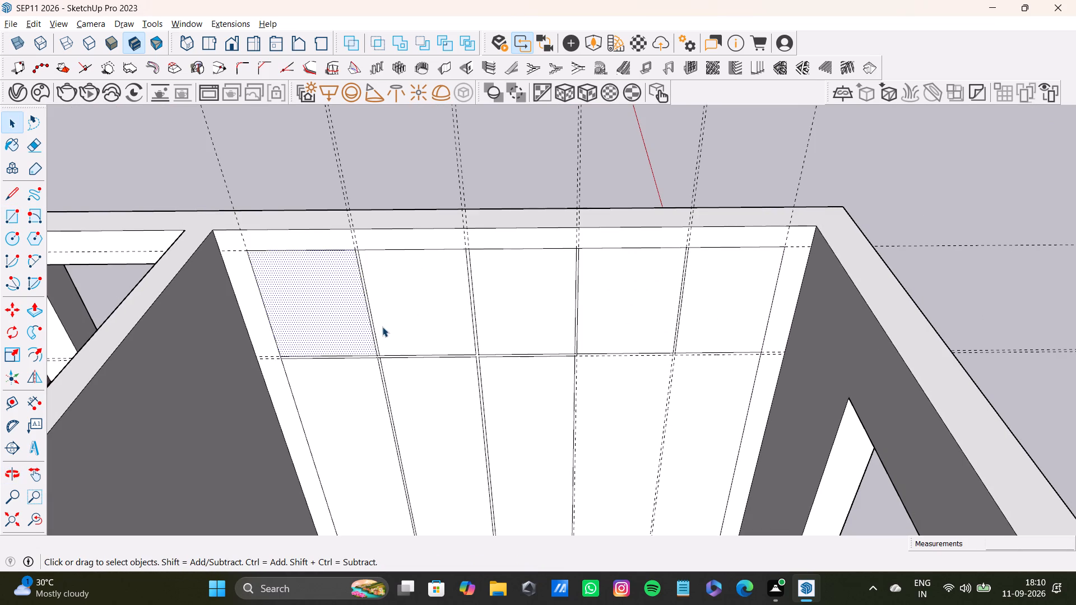
pyautogui.press('p')
pyautogui.moveTo(346, 308); pyautogui.dragTo(267, 332)
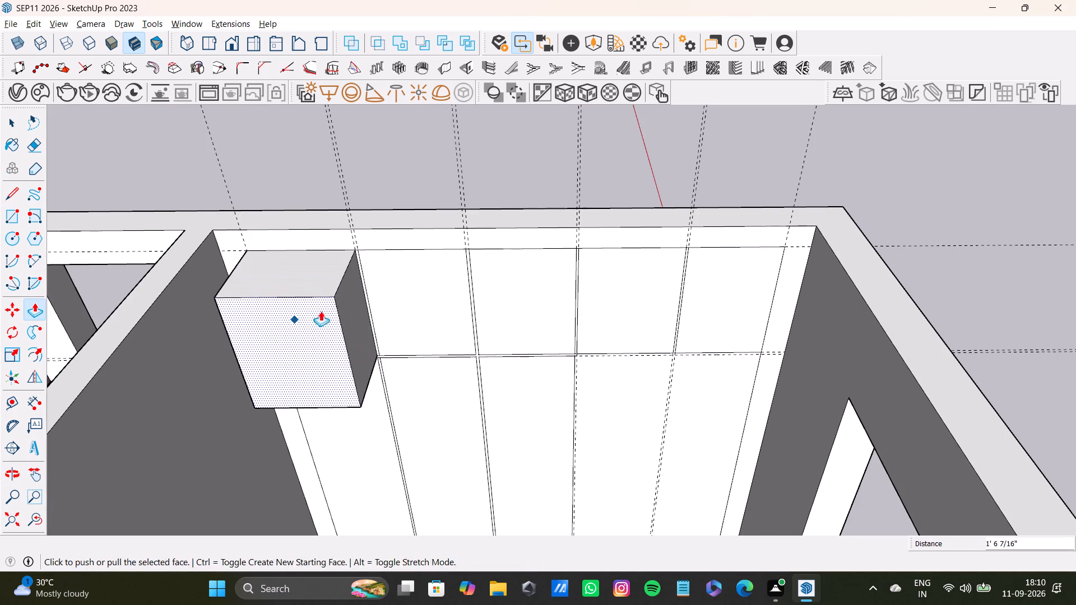
pyautogui.press('space')
# Push/Pull the second and third upper bay faces out from the wall to the same depth as the first box.
pyautogui.click(407, 302)
pyautogui.press('p')
pyautogui.moveTo(407, 302); pyautogui.dragTo(305, 325)
pyautogui.press('space')
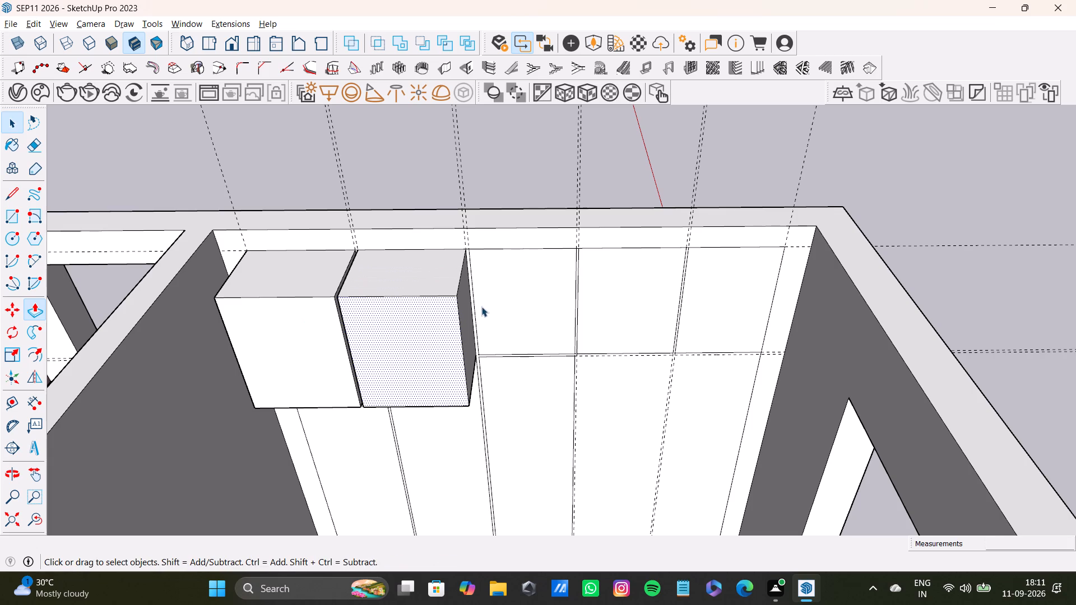
pyautogui.press('space')
pyautogui.click(502, 297)
pyautogui.press('p')
pyautogui.moveTo(498, 297); pyautogui.dragTo(409, 326)
pyautogui.press('space')
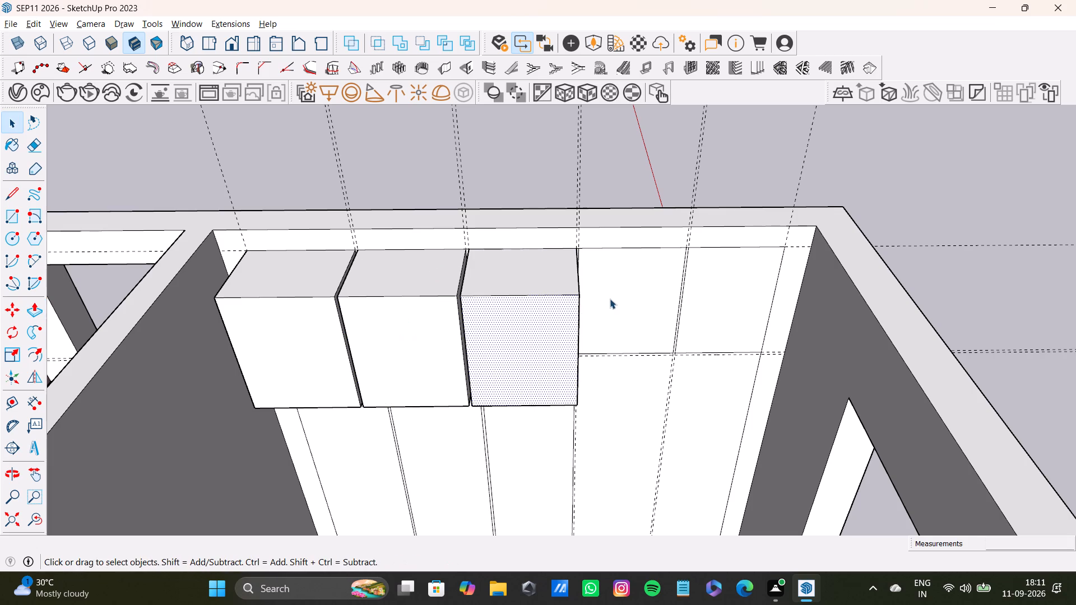
# Push/Pull the fourth and fifth upper bay faces out about 1' 6 7/16", flush with the other upper boxes.
pyautogui.click(610, 299)
pyautogui.press('p')
pyautogui.moveTo(610, 299); pyautogui.dragTo(509, 327)
pyautogui.press('space')
pyautogui.click(725, 304)
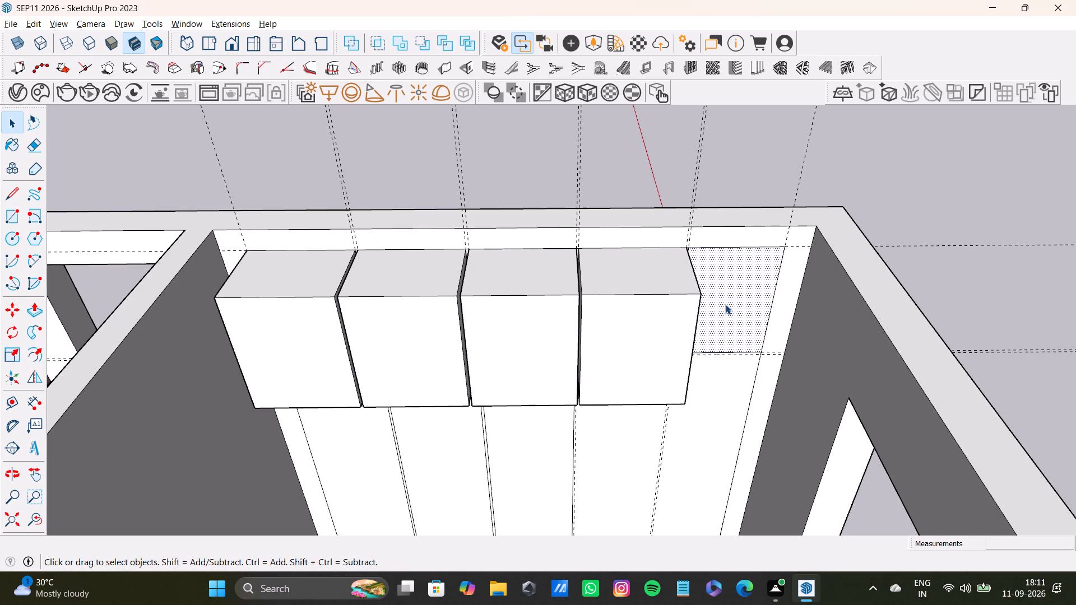
pyautogui.press('p')
pyautogui.moveTo(725, 304); pyautogui.dragTo(638, 332)
# Push/Pull the first lower bay's face out from the wall until it is flush with the upper box above it.
pyautogui.scroll(-4, 604, 351)
pyautogui.moveTo(563, 401); pyautogui.dragTo(661, 332, button='middle')
pyautogui.scroll(4, 494, 372)
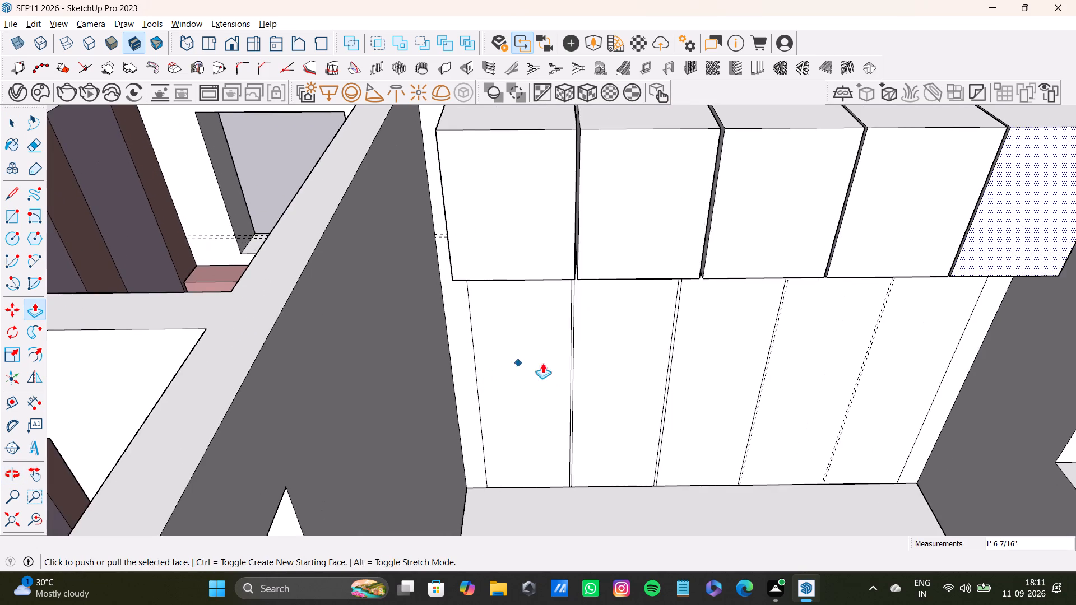
pyautogui.moveTo(565, 366); pyautogui.dragTo(405, 319, button='middle')
pyautogui.scroll(-1, 440, 309)
pyautogui.scroll(3, 479, 302)
pyautogui.press('space')
pyautogui.click(535, 301)
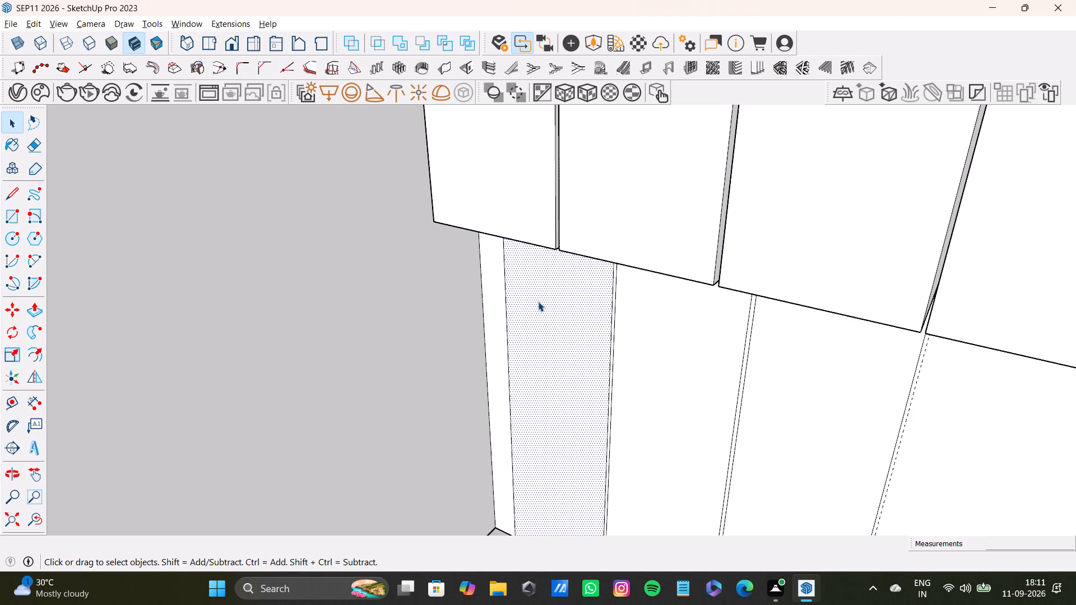
pyautogui.press('p')
pyautogui.moveTo(538, 301); pyautogui.dragTo(440, 230)
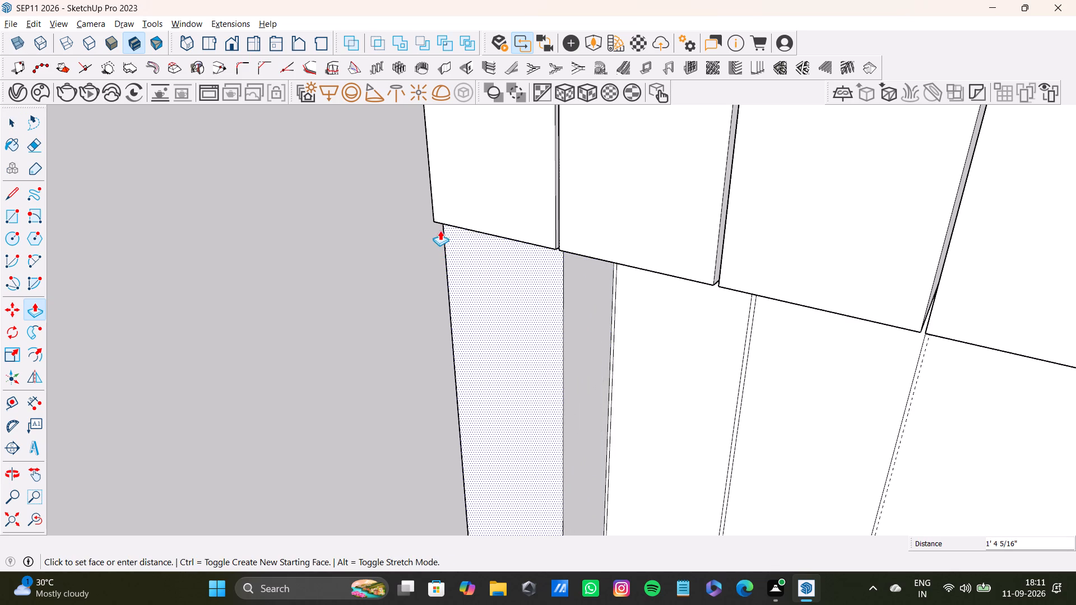
pyautogui.moveTo(440, 230); pyautogui.dragTo(433, 220)
pyautogui.press('space')
# Push/Pull the second lower bay's face out from the wall until it is flush with the first lower box.
pyautogui.click(666, 339)
pyautogui.press('p')
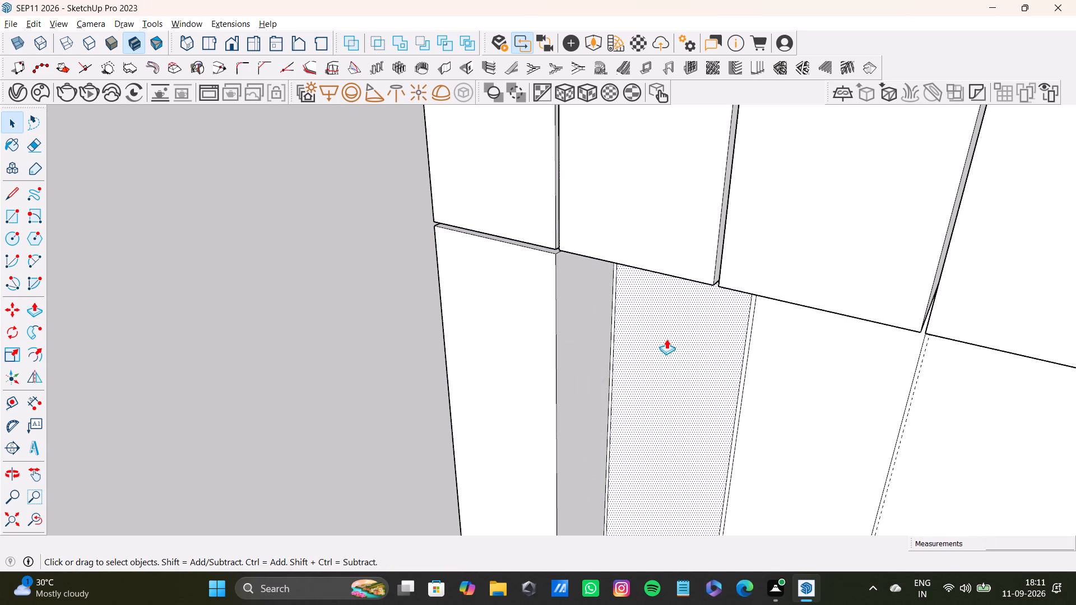
pyautogui.moveTo(666, 339); pyautogui.dragTo(535, 305)
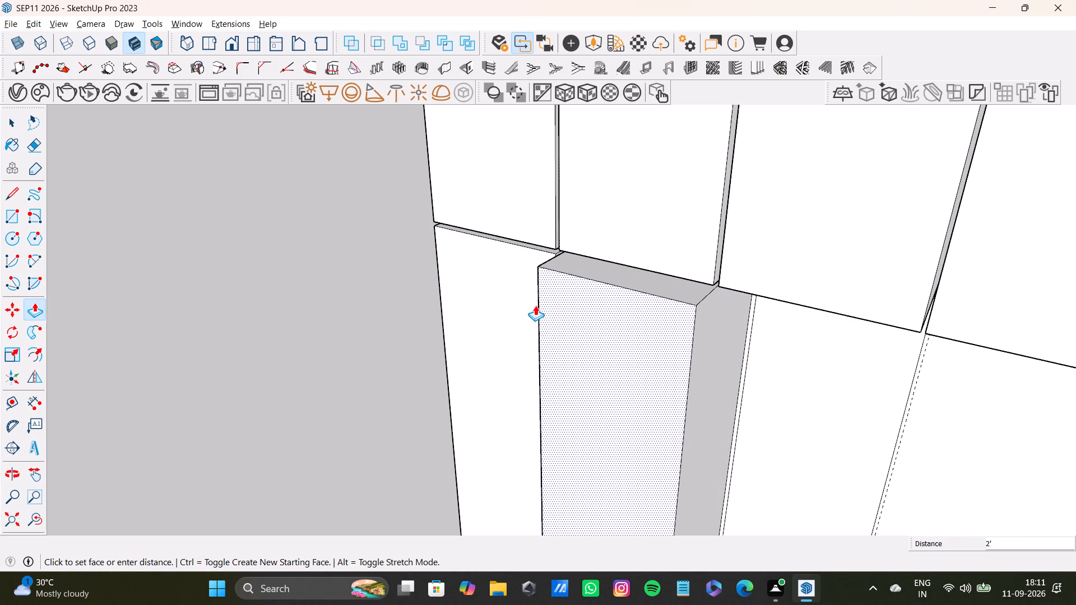
pyautogui.moveTo(535, 305); pyautogui.dragTo(542, 275)
# Push/Pull the third lower bay's face out about 1' 6 7/16", flush with the neighbouring boxes.
pyautogui.scroll(-3, 551, 331)
pyautogui.keyDown('shift'); pyautogui.moveTo(587, 326); pyautogui.dragTo(519, 244, button='middle'); pyautogui.keyUp('shift')
pyautogui.press('space')
pyautogui.click(713, 311)
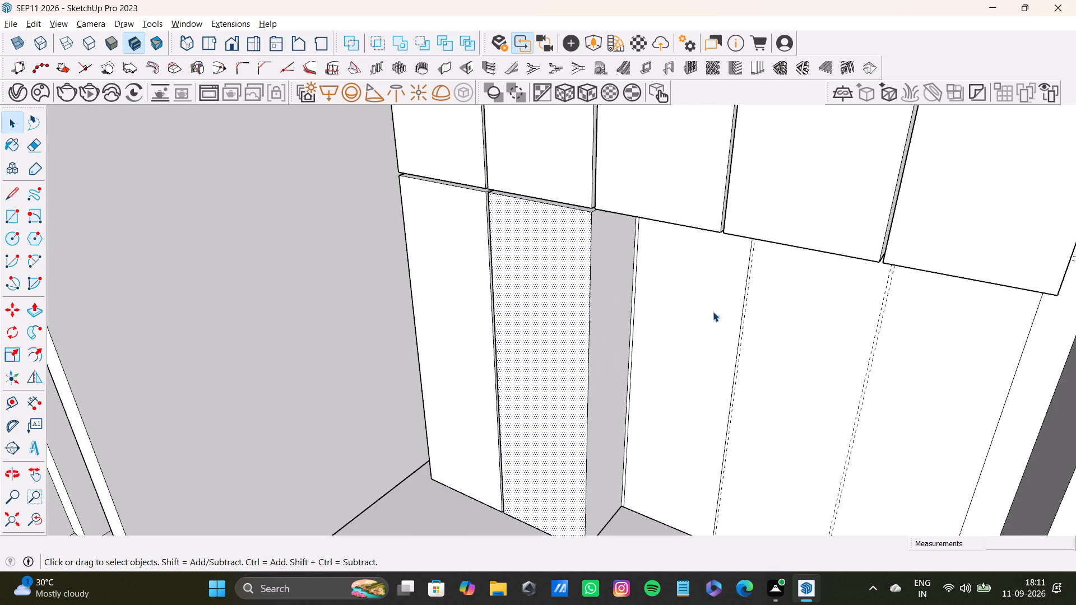
pyautogui.press('p')
pyautogui.moveTo(707, 312); pyautogui.dragTo(579, 210)
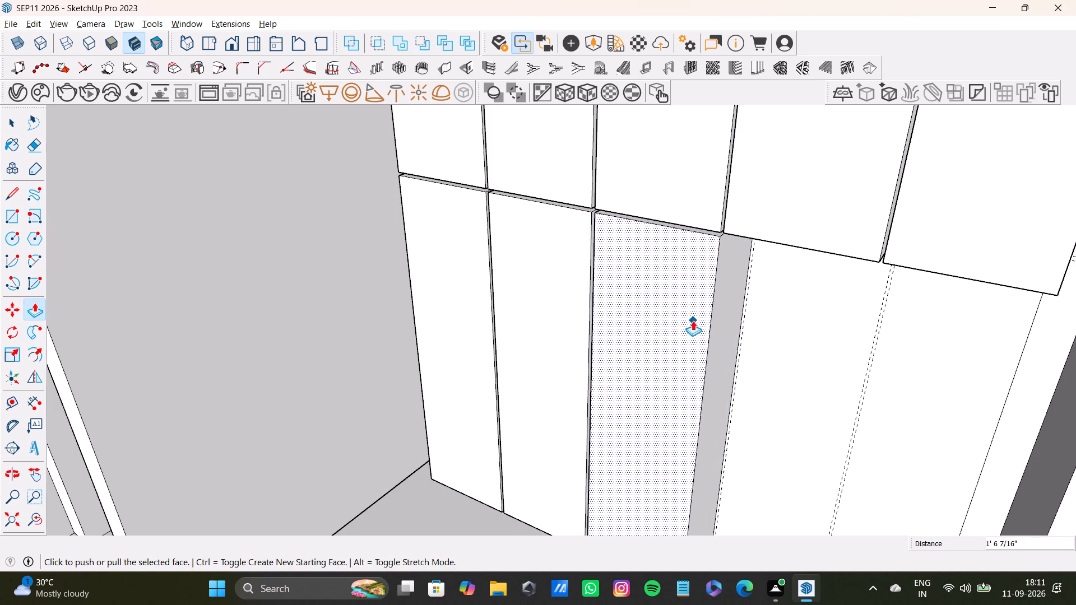
# Place a horizontal guide across the two remaining lower bays, about 3' 1 3/8" below the guide at their top.
pyautogui.scroll(-3, 693, 320)
pyautogui.keyDown('shift'); pyautogui.moveTo(693, 320); pyautogui.dragTo(625, 263, button='middle'); pyautogui.keyUp('shift')
pyautogui.moveTo(625, 304); pyautogui.dragTo(805, 355, button='middle')
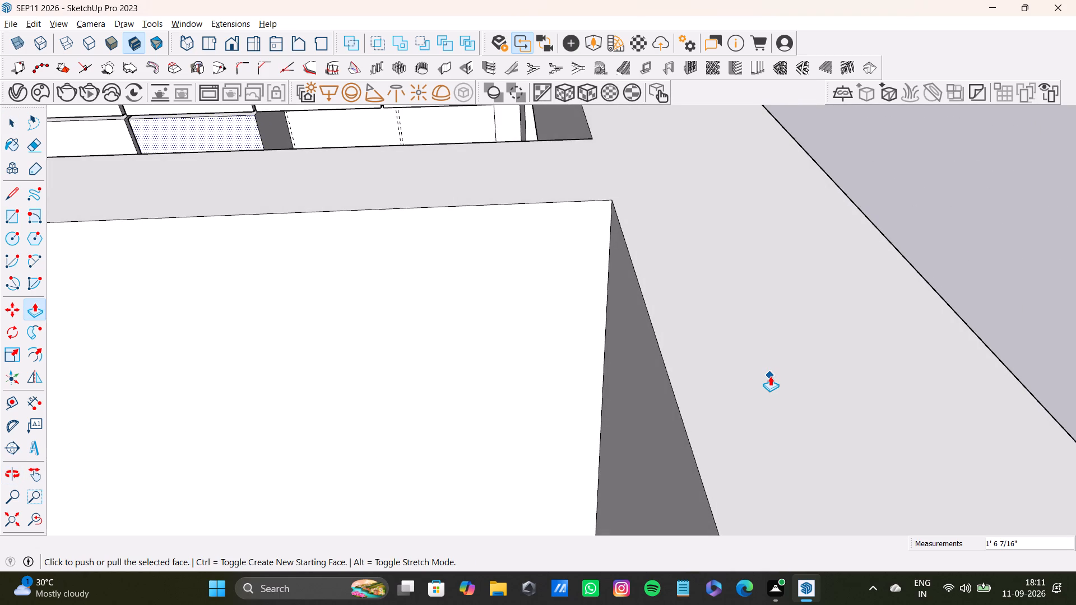
pyautogui.scroll(-3, 407, 333)
pyautogui.keyDown('shift'); pyautogui.moveTo(400, 282); pyautogui.dragTo(781, 394, button='middle'); pyautogui.keyUp('shift')
pyautogui.scroll(3, 607, 262)
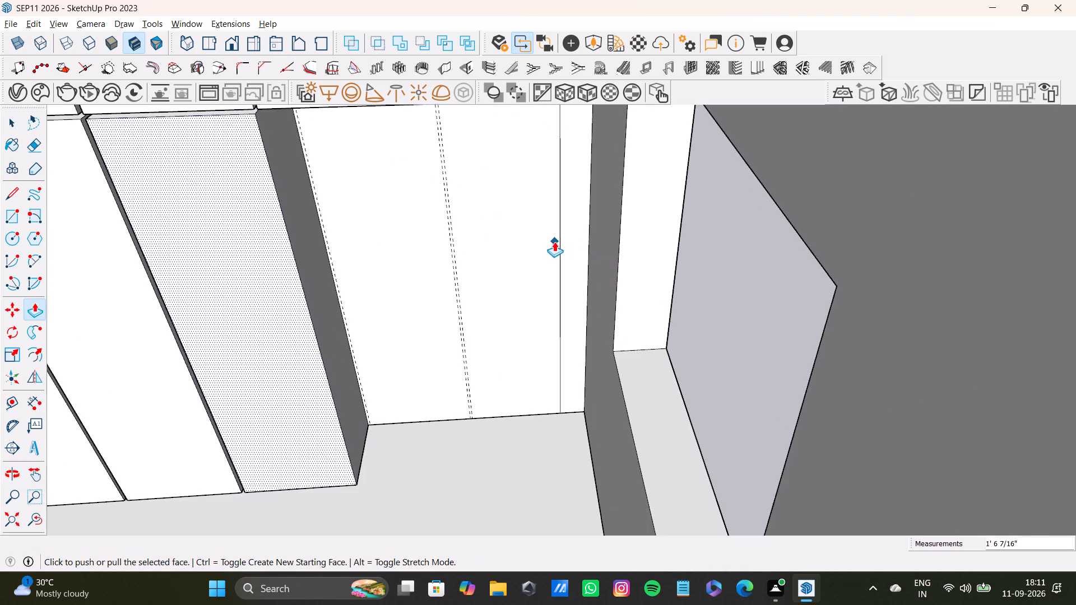
pyautogui.keyDown('shift'); pyautogui.moveTo(554, 241); pyautogui.dragTo(646, 388, button='middle'); pyautogui.keyUp('shift')
pyautogui.moveTo(646, 389); pyautogui.dragTo(699, 466, button='middle')
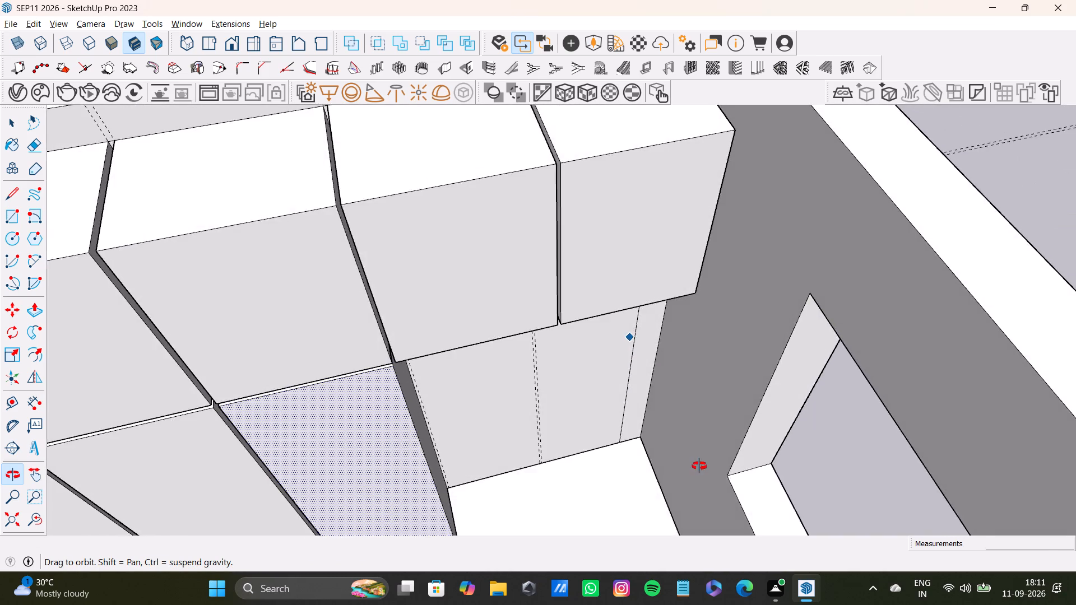
pyautogui.moveTo(699, 466); pyautogui.dragTo(581, 379, button='middle')
pyautogui.keyDown('shift'); pyautogui.scroll(6, 546, 372); pyautogui.keyUp('shift')
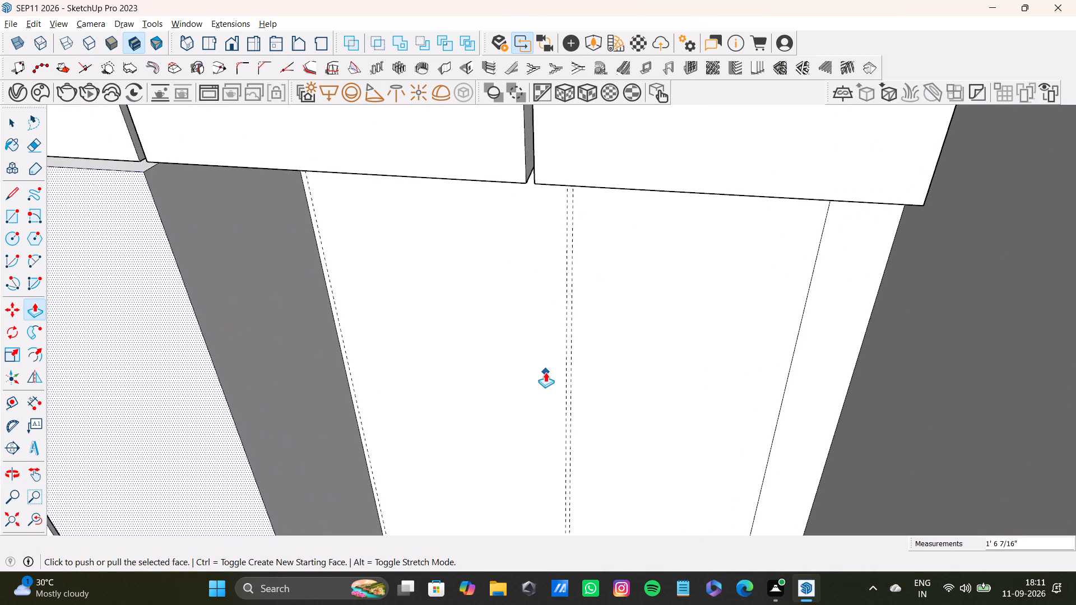
pyautogui.moveTo(545, 372); pyautogui.dragTo(549, 408, button='middle')
pyautogui.moveTo(556, 398); pyautogui.dragTo(601, 247, button='middle')
pyautogui.press('t')
pyautogui.click(478, 217)
pyautogui.scroll(-3, 498, 387)
pyautogui.keyDown('shift'); pyautogui.moveTo(499, 425); pyautogui.dragTo(544, 329, button='middle'); pyautogui.keyUp('shift')
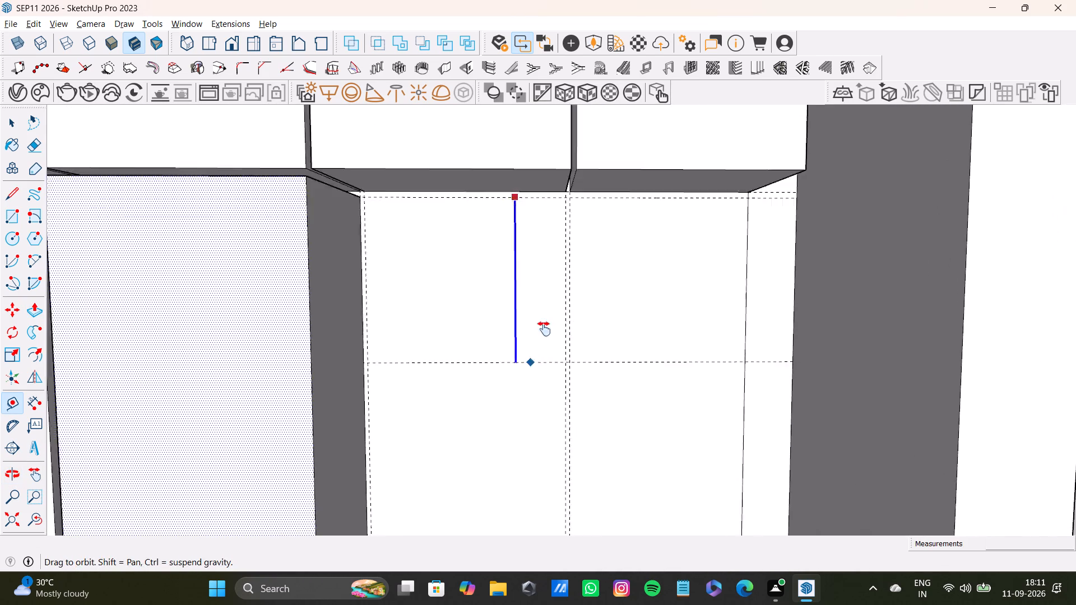
pyautogui.keyDown('shift'); pyautogui.moveTo(544, 329); pyautogui.dragTo(571, 234, button='middle'); pyautogui.keyUp('shift')
pyautogui.moveTo(551, 343); pyautogui.dragTo(616, 491, button='middle')
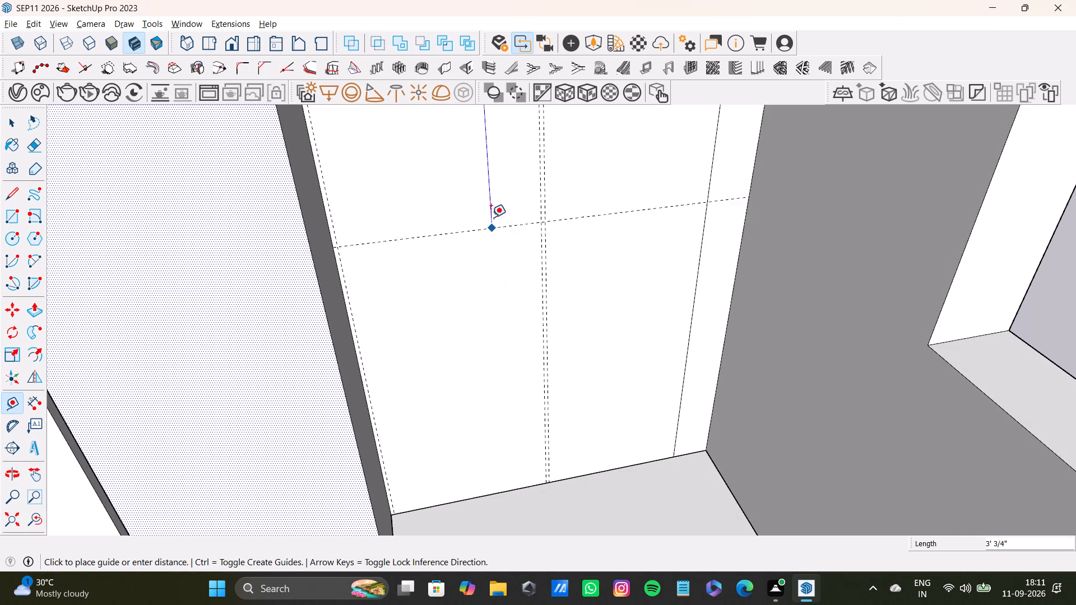
pyautogui.click(707, 204)
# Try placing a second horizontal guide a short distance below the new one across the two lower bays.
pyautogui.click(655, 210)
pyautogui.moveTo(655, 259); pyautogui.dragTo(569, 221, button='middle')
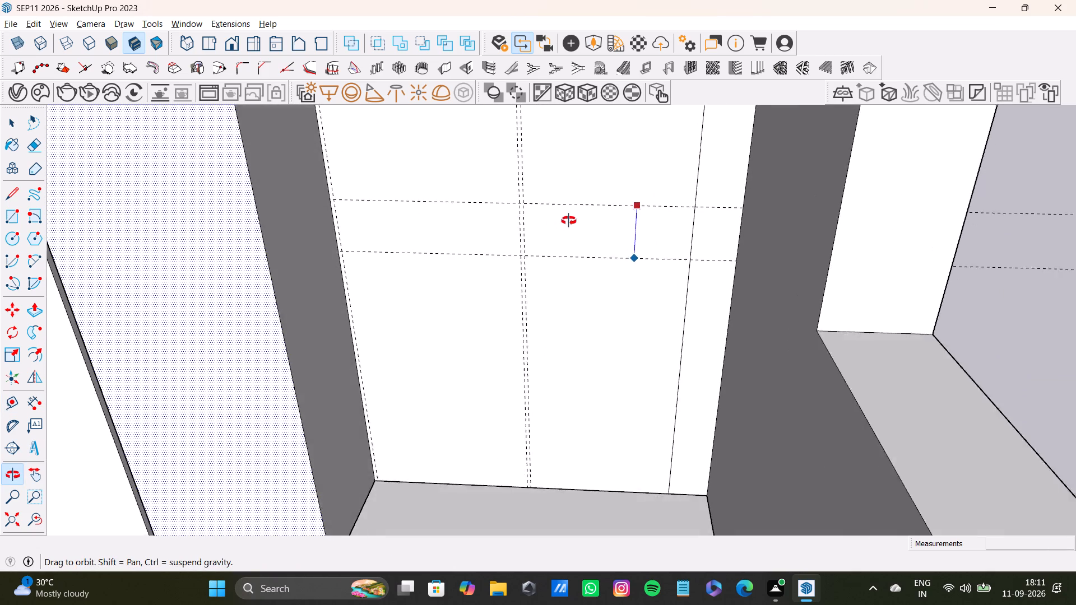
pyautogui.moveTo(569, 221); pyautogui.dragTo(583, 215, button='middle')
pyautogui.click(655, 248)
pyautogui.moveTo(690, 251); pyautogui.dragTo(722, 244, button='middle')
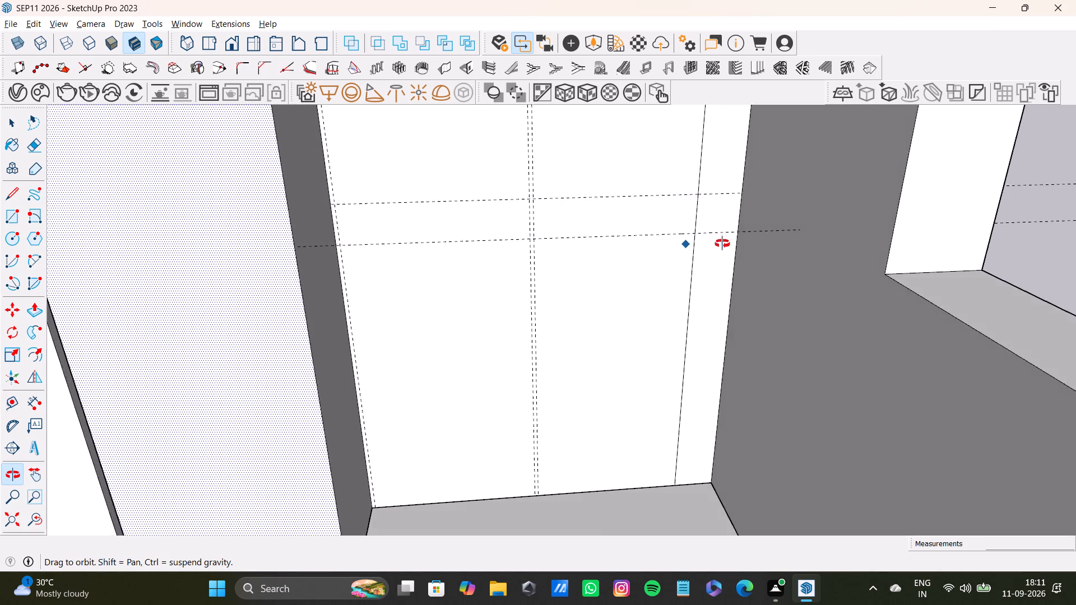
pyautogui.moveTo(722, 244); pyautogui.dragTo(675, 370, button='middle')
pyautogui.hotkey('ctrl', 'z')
# Place a second horizontal guide 7 7/16" below the first one across the two remaining lower bays.
pyautogui.moveTo(486, 301); pyautogui.dragTo(502, 273, button='middle')
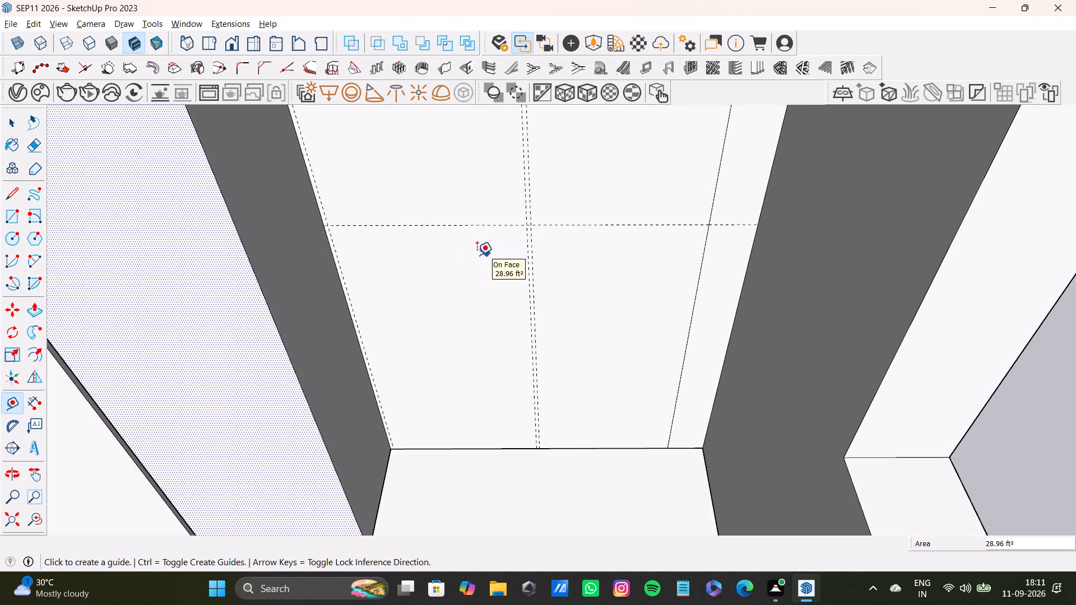
pyautogui.click(504, 225)
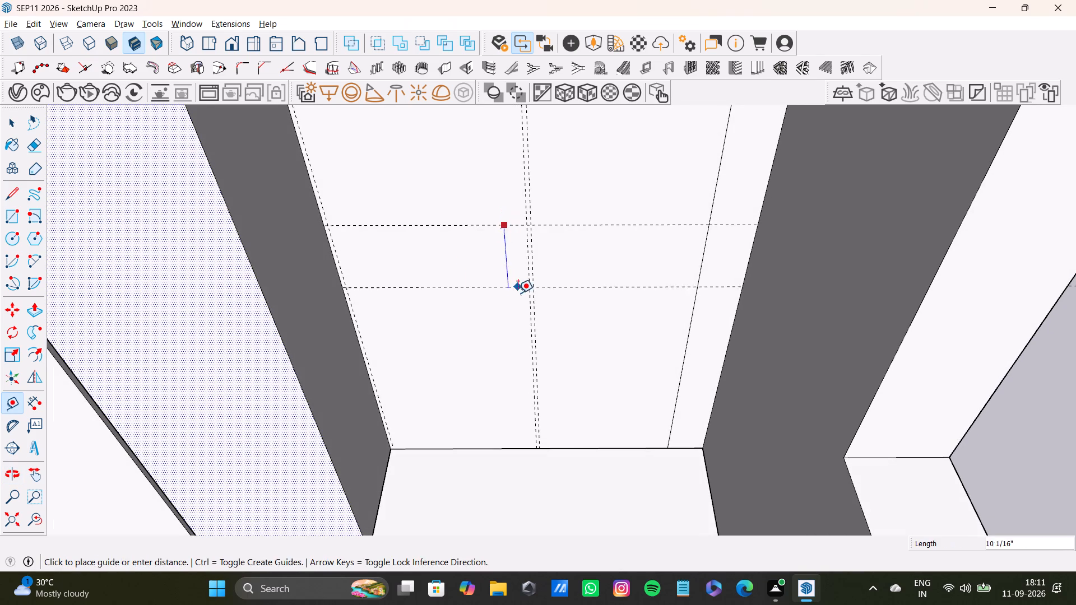
pyautogui.moveTo(518, 289); pyautogui.dragTo(505, 185, button='middle')
pyautogui.click(675, 224)
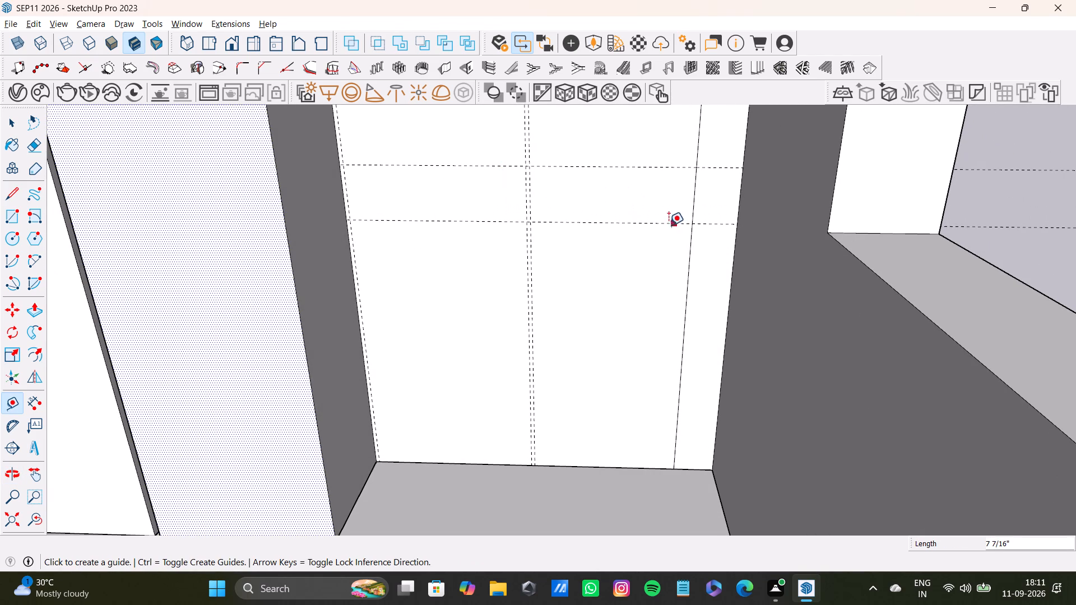
pyautogui.press('space')
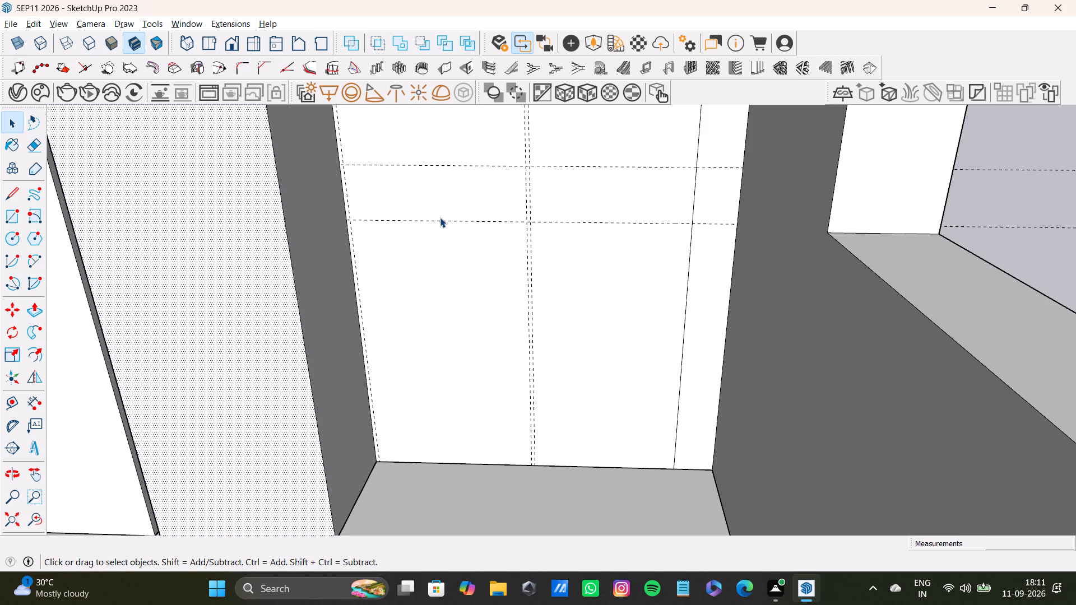
# Draw a rectangle about 3' 10 1/4" by 7 7/16" between the two horizontal guides, spanning both remaining lower bays.
pyautogui.press('r')
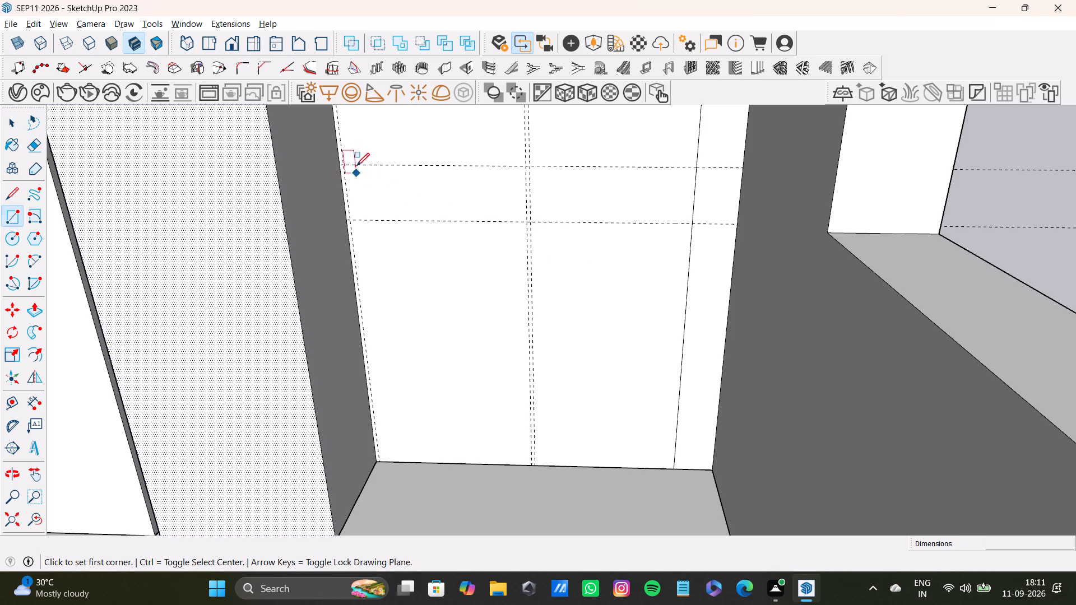
pyautogui.click(346, 164)
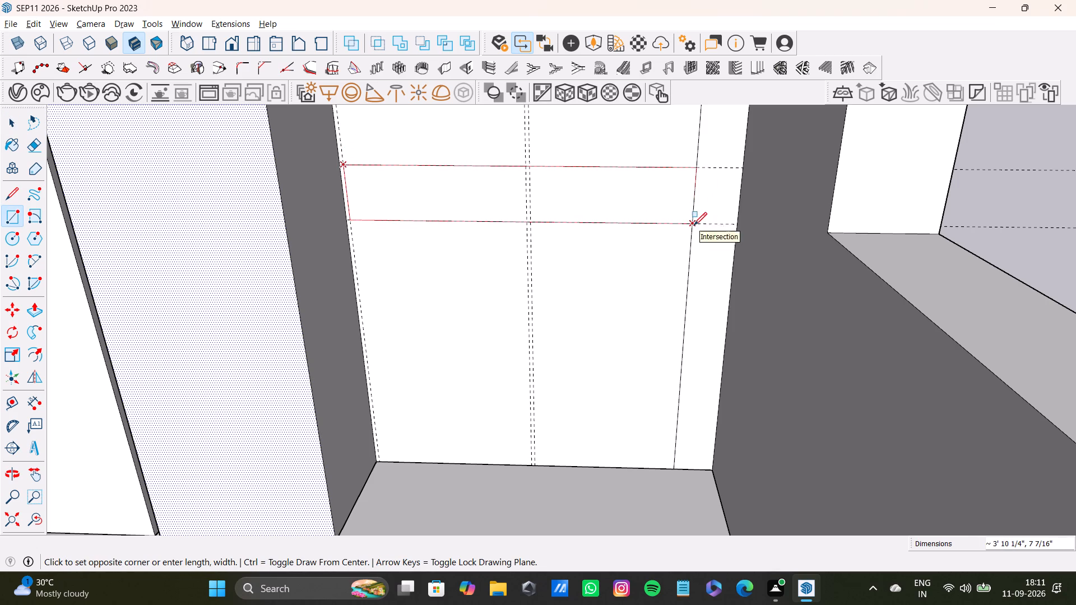
pyautogui.click(694, 225)
# Push/Pull the new rectangle out from the wall about 1' 4 15/16" to form a shelf box.
pyautogui.press('space')
pyautogui.click(625, 197)
pyautogui.moveTo(624, 197); pyautogui.dragTo(605, 277, button='middle')
pyautogui.press('p')
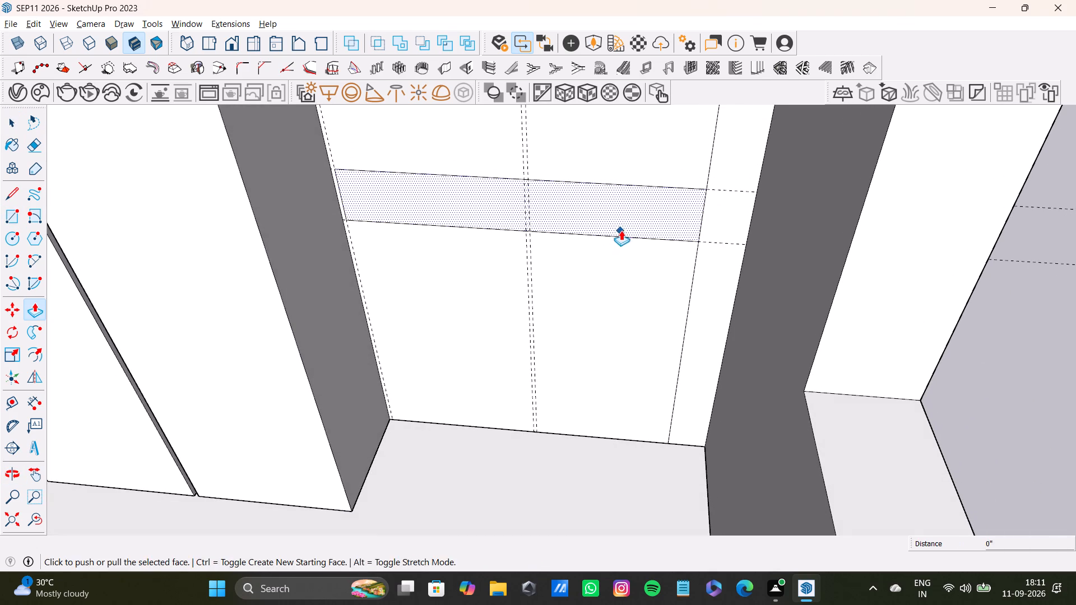
pyautogui.moveTo(621, 227); pyautogui.dragTo(585, 306)
# Examine the shelf box within the wardrobe and measure the depth of its open end near the side wall.
pyautogui.moveTo(579, 325); pyautogui.dragTo(644, 313, button='middle')
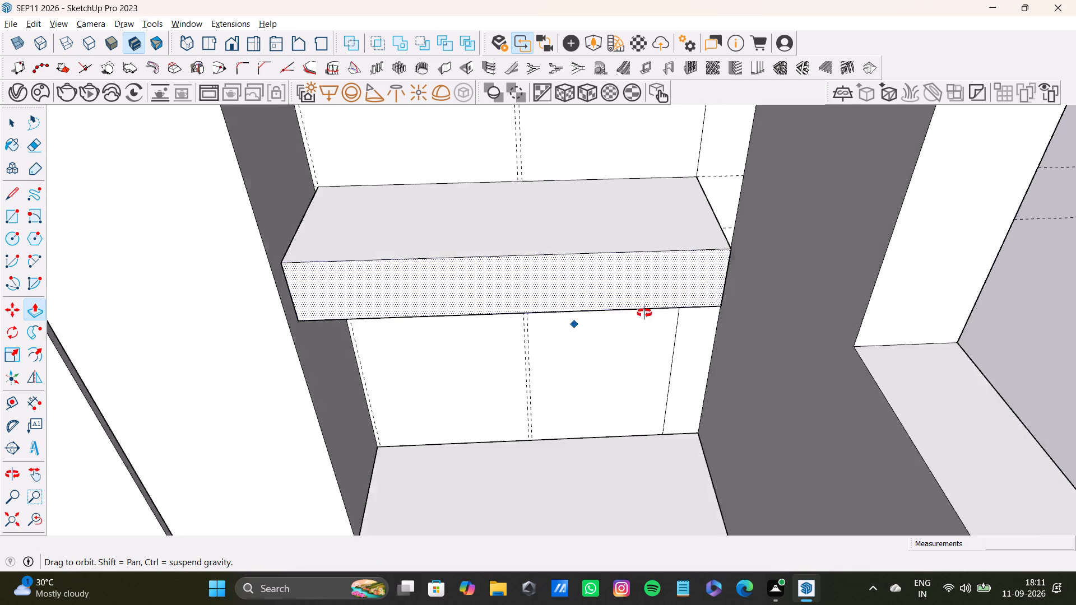
pyautogui.moveTo(644, 313); pyautogui.dragTo(693, 427, button='middle')
pyautogui.scroll(-9, 687, 414)
pyautogui.keyDown('shift'); pyautogui.moveTo(689, 400); pyautogui.dragTo(602, 416, button='middle'); pyautogui.keyUp('shift')
pyautogui.scroll(11, 600, 398)
pyautogui.moveTo(596, 371); pyautogui.dragTo(493, 347, button='middle')
pyautogui.scroll(-1, 495, 340)
pyautogui.scroll(9, 528, 318)
pyautogui.scroll(-18, 575, 338)
pyautogui.moveTo(563, 369); pyautogui.dragTo(639, 226, button='middle')
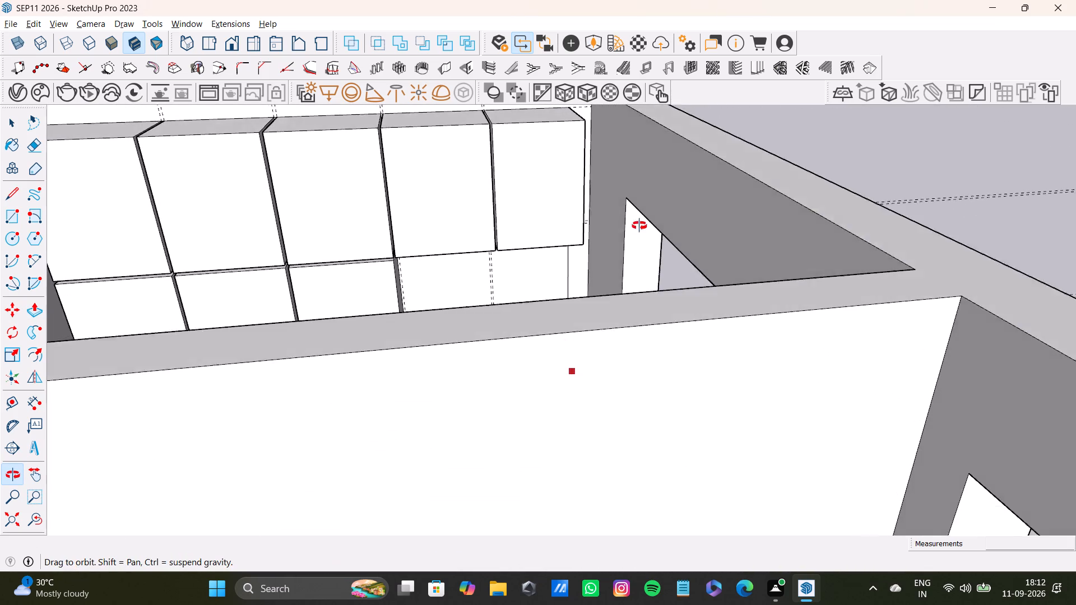
pyautogui.moveTo(639, 226); pyautogui.dragTo(650, 311, button='middle')
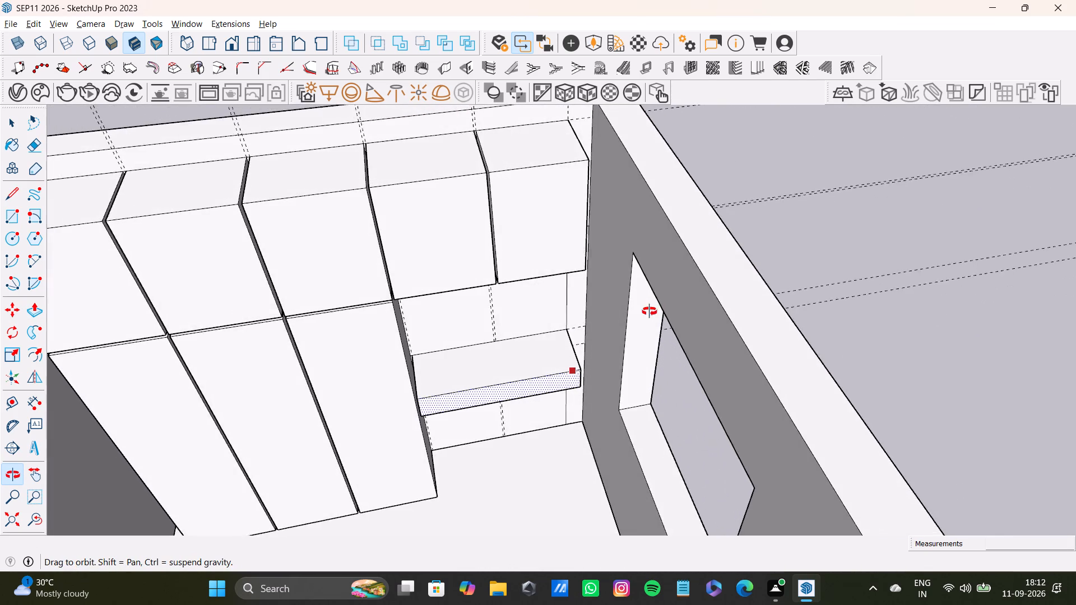
pyautogui.moveTo(650, 311); pyautogui.dragTo(655, 295, button='middle')
pyautogui.scroll(7, 593, 373)
pyautogui.moveTo(554, 378); pyautogui.dragTo(499, 372, button='middle')
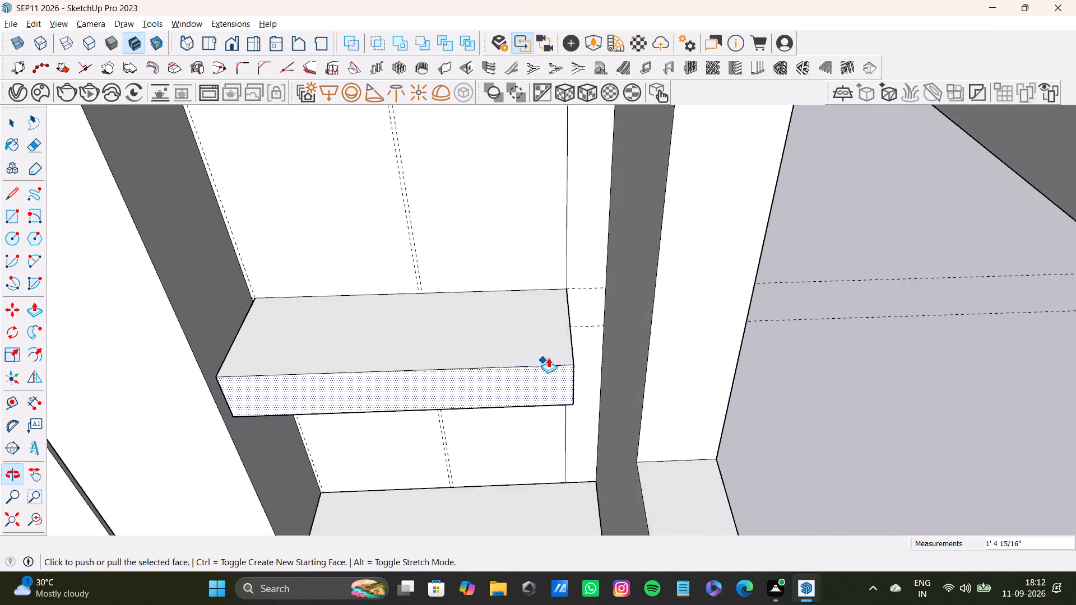
pyautogui.scroll(7, 549, 357)
pyautogui.moveTo(586, 341); pyautogui.dragTo(627, 364, button='middle')
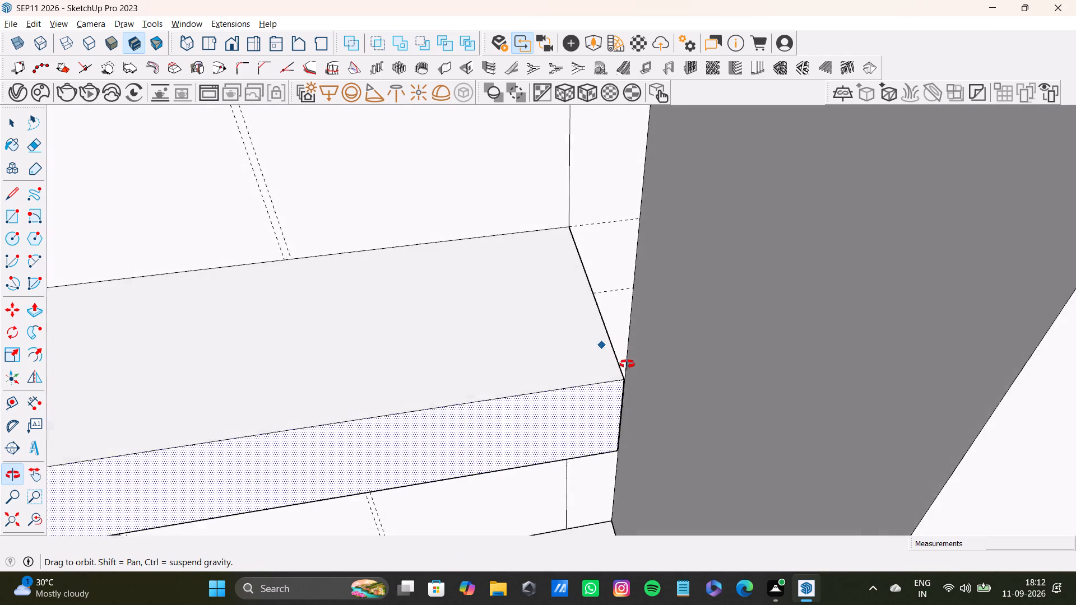
pyautogui.moveTo(627, 364); pyautogui.dragTo(596, 471, button='middle')
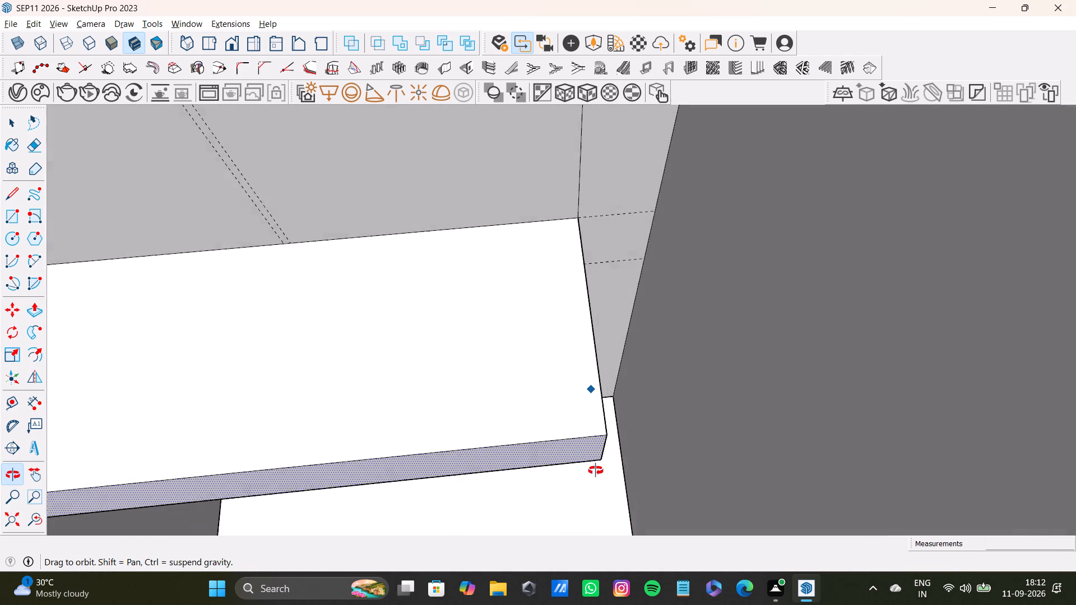
pyautogui.moveTo(596, 471); pyautogui.dragTo(590, 472, button='middle')
pyautogui.press('t')
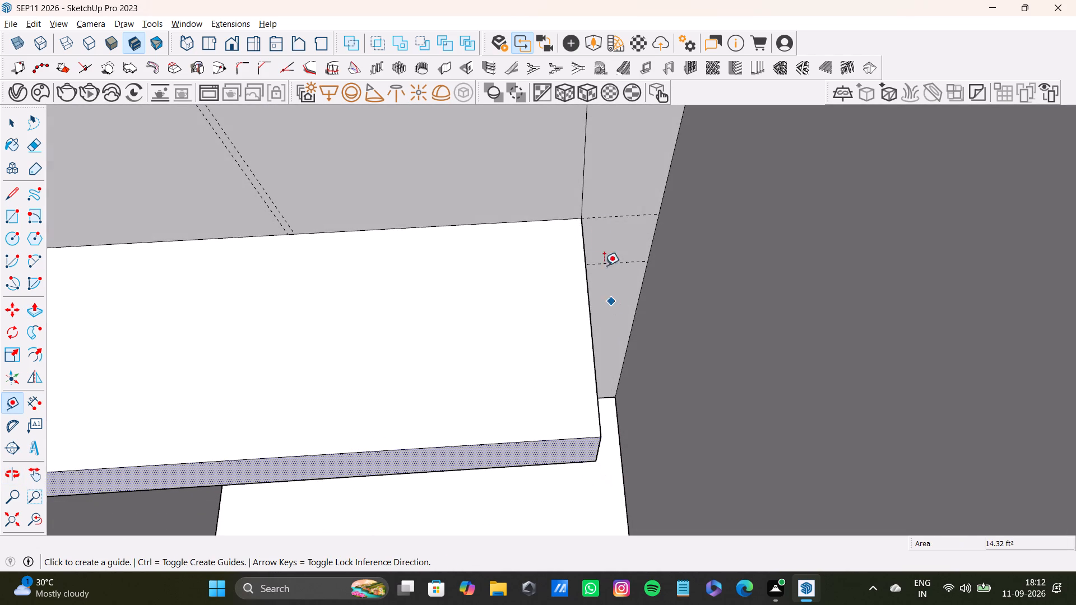
pyautogui.click(582, 217)
pyautogui.click(597, 435)
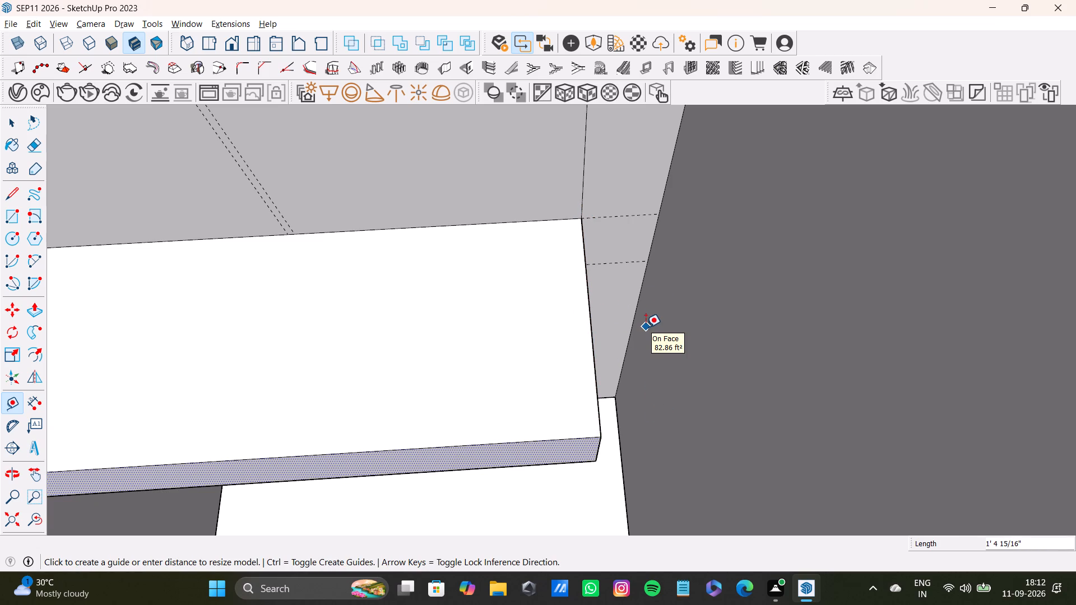
# Draw an outward two-point arc across the open end of the shelf's top face, with a bulge of about 5 15/16".
pyautogui.press('a')
pyautogui.moveTo(581, 218); pyautogui.dragTo(585, 232)
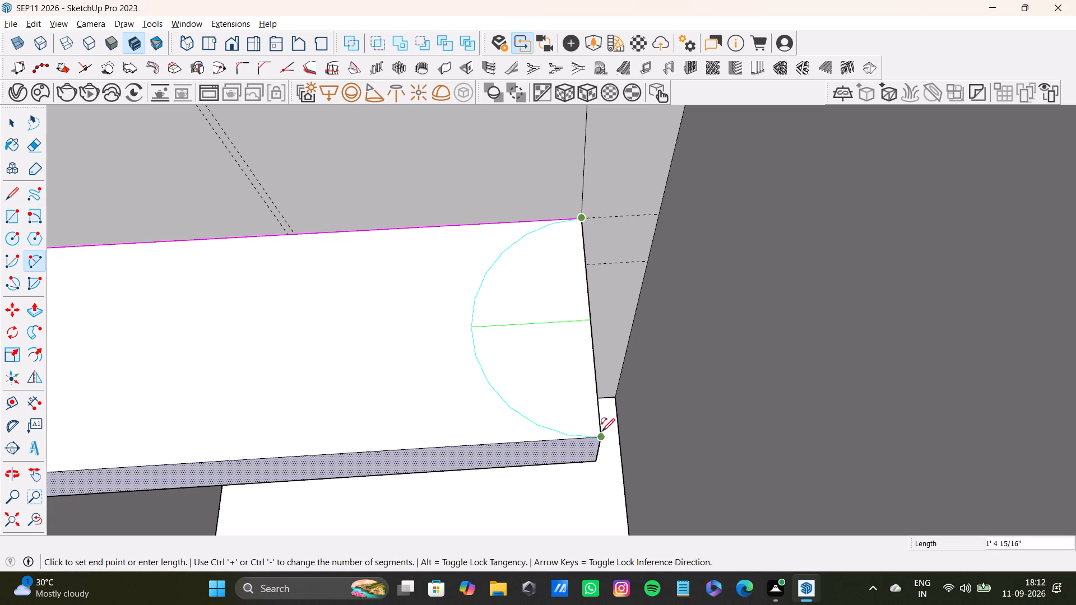
pyautogui.click(601, 434)
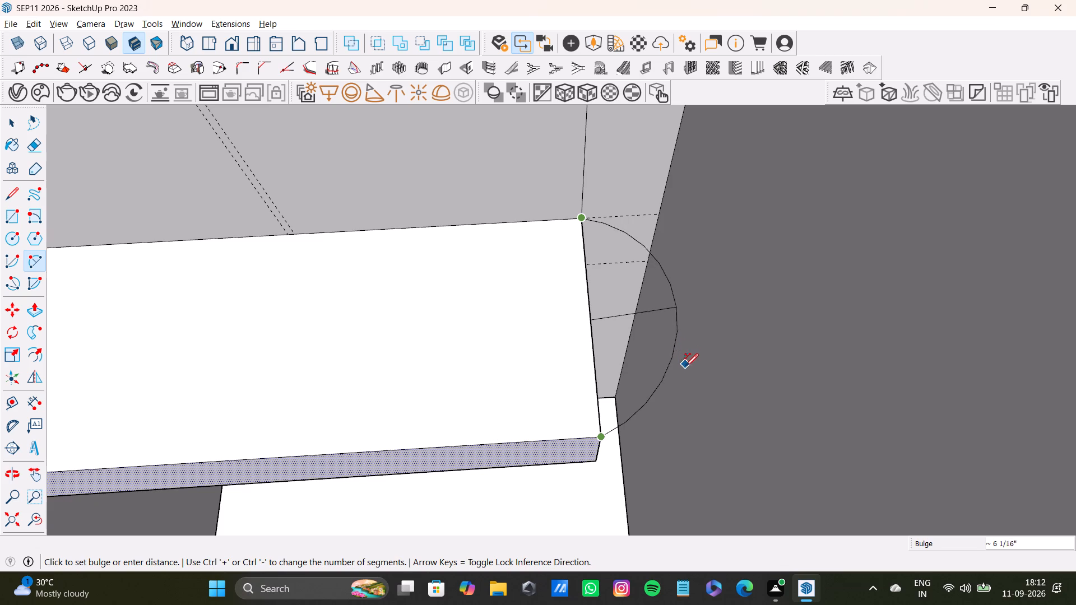
pyautogui.moveTo(683, 398); pyautogui.dragTo(679, 253, button='middle')
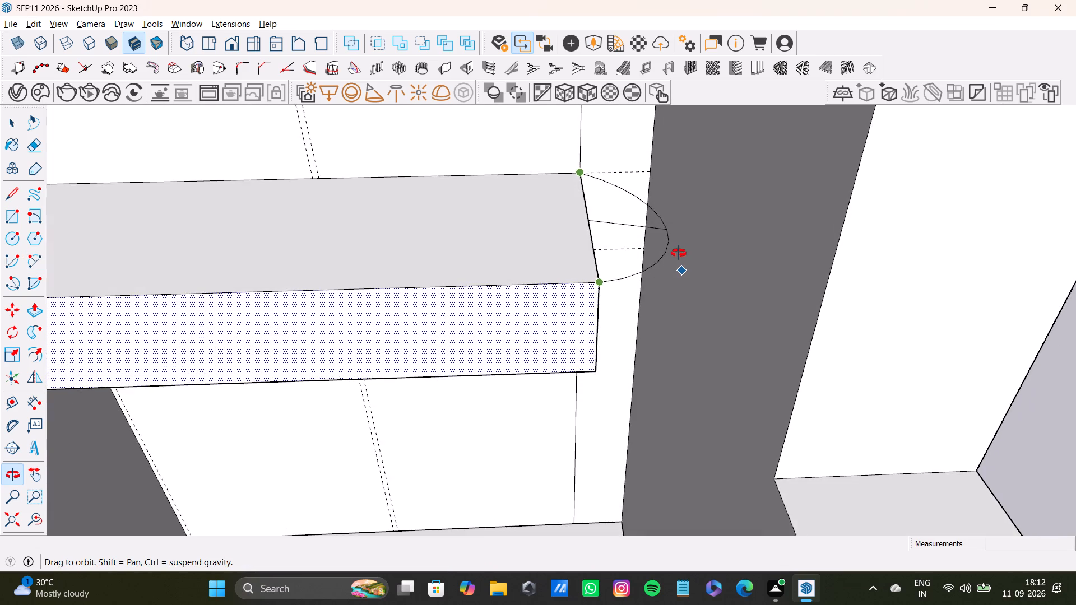
pyautogui.moveTo(679, 253); pyautogui.dragTo(680, 232, button='middle')
pyautogui.click(662, 206)
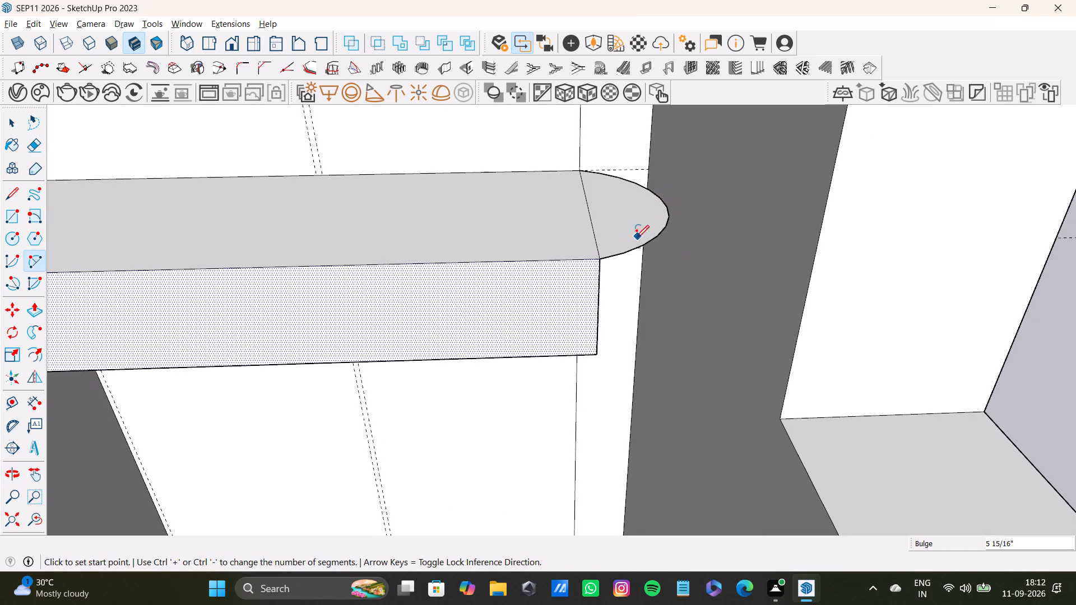
# Push/Pull the half-round face down to the shelf's underside to give the shelf a solid rounded end.
pyautogui.press('space')
pyautogui.click(633, 231)
pyautogui.press('p')
pyautogui.moveTo(636, 239); pyautogui.dragTo(620, 296)
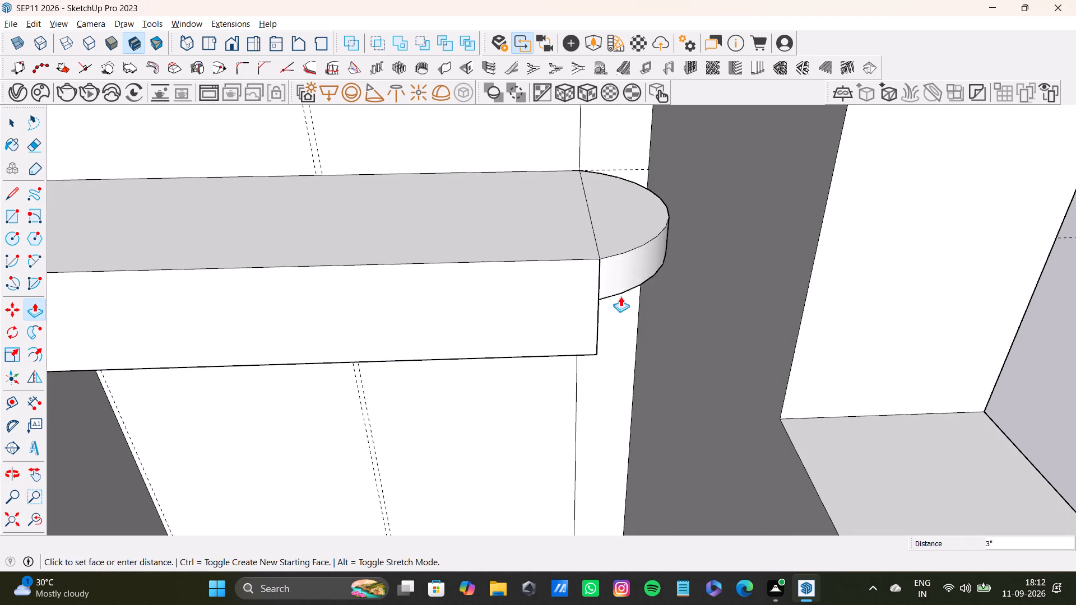
pyautogui.moveTo(620, 296); pyautogui.dragTo(595, 352)
pyautogui.press('space')
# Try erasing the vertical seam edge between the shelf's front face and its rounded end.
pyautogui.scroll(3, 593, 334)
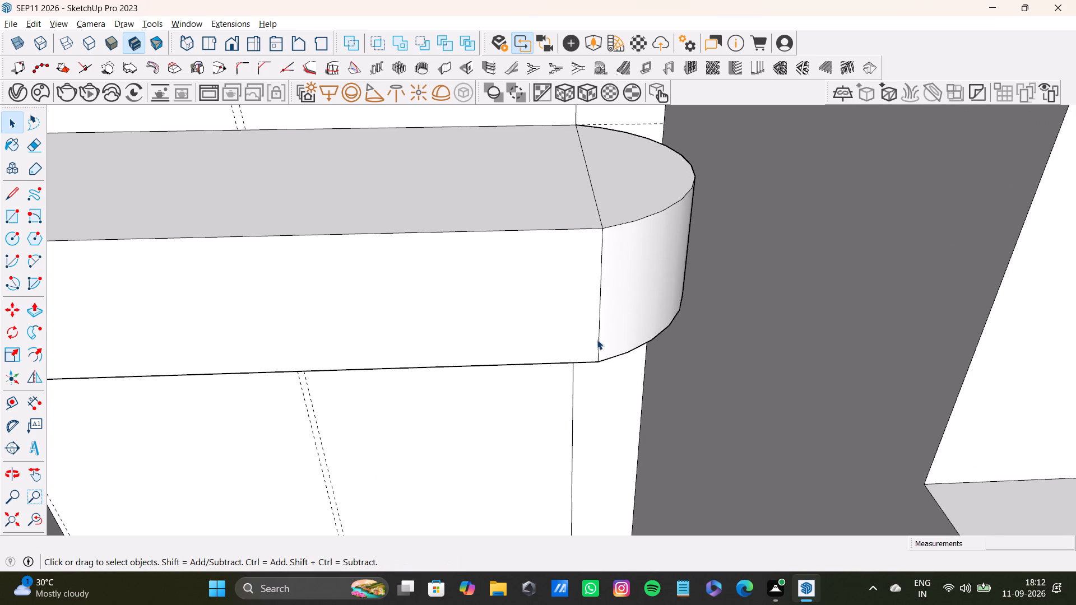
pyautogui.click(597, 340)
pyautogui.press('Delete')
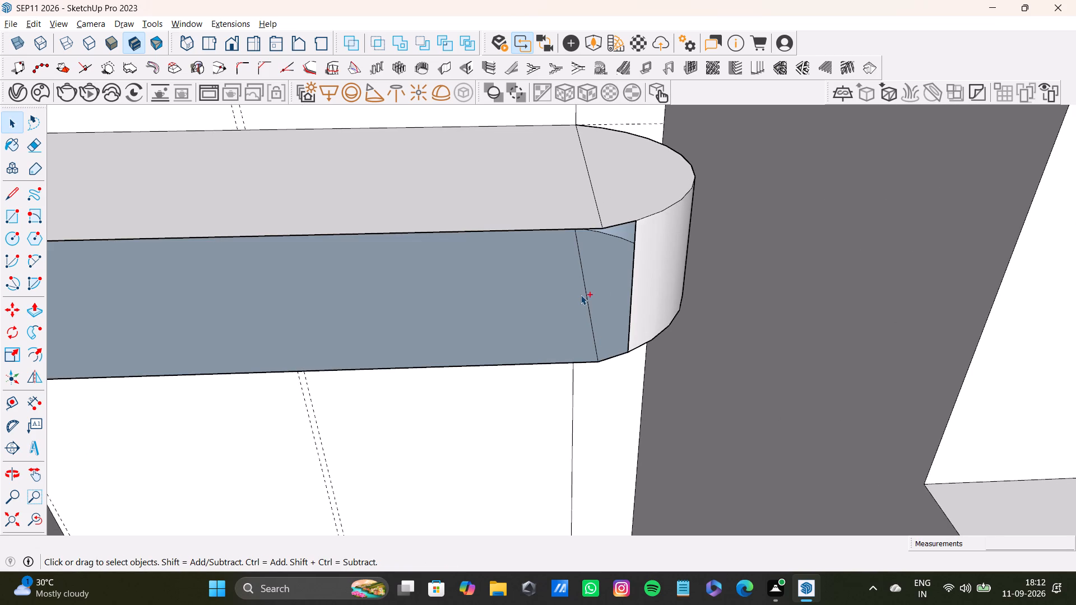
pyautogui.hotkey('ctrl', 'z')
# Erase the seam line between the shelf's top face and its rounded end.
pyautogui.click(602, 221)
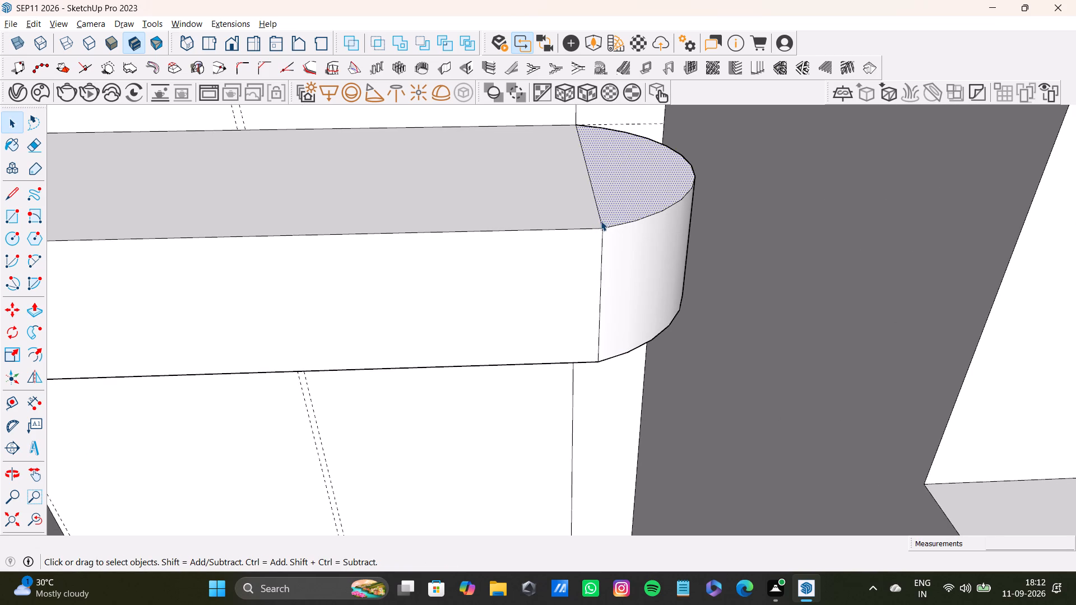
pyautogui.click(600, 221)
pyautogui.press('Delete')
# Examine the rounded-end shelf from above and how it sits beside the lower boxes and beneath the upper ones.
pyautogui.scroll(-2, 528, 240)
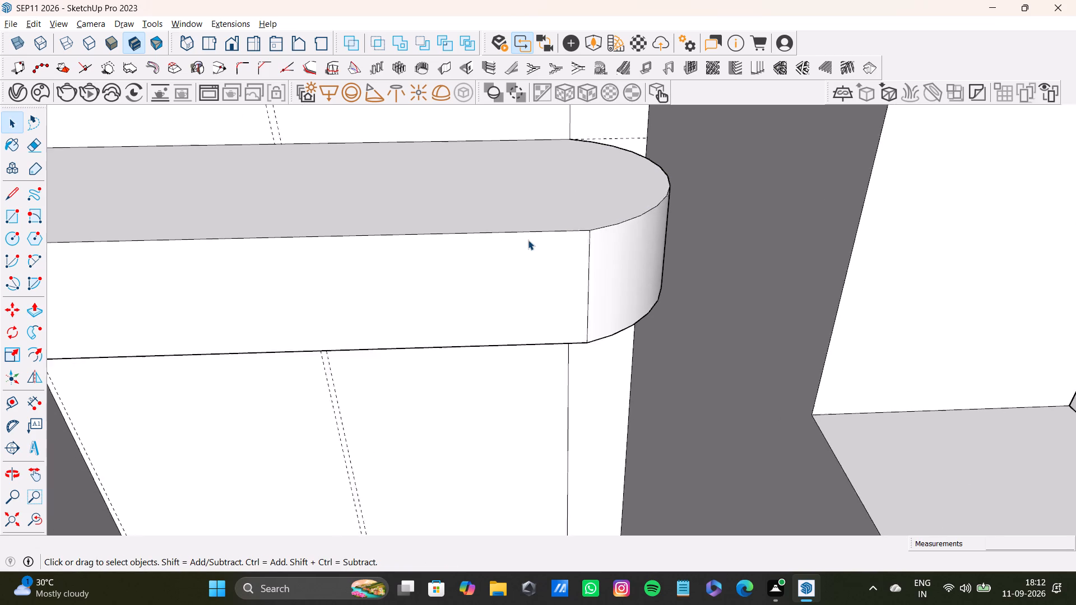
pyautogui.scroll(-5, 528, 240)
pyautogui.moveTo(522, 236); pyautogui.dragTo(615, 413, button='middle')
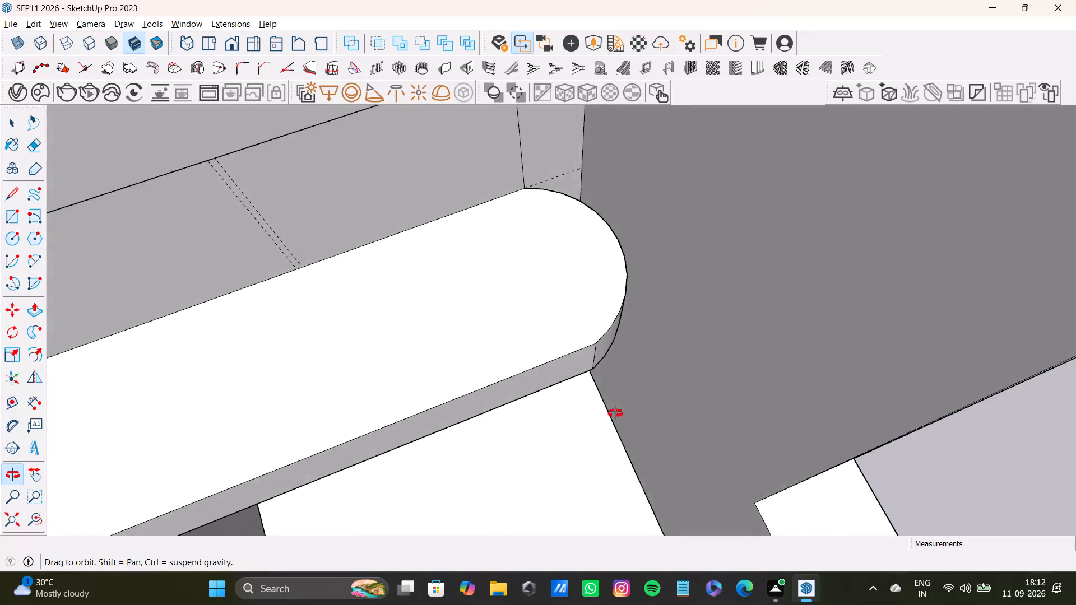
pyautogui.moveTo(615, 413); pyautogui.dragTo(514, 420, button='middle')
pyautogui.scroll(1, 506, 407)
pyautogui.scroll(-4, 494, 385)
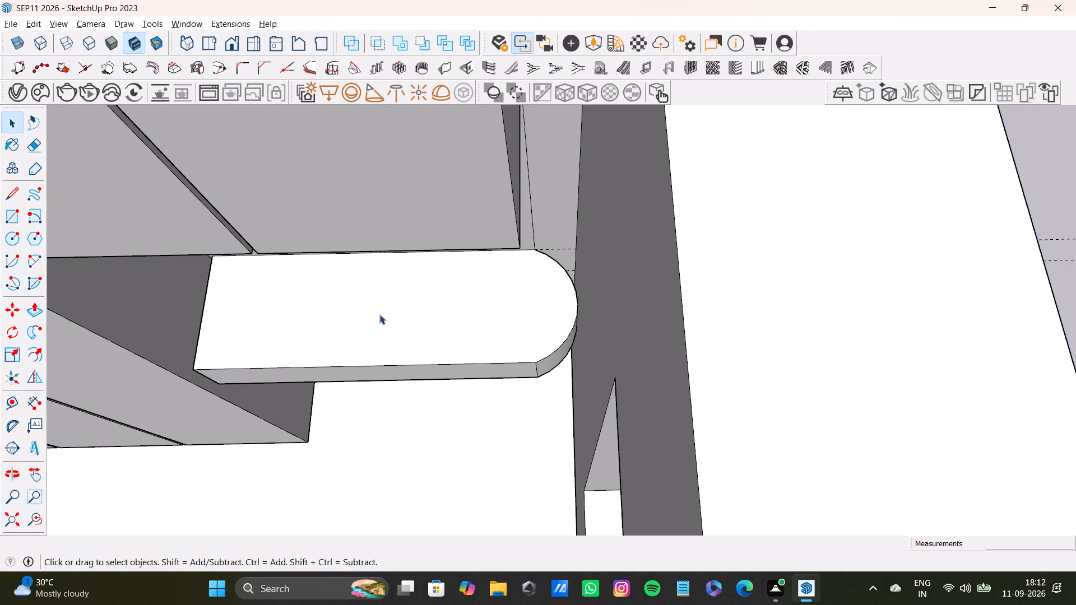
pyautogui.scroll(-4, 351, 282)
pyautogui.moveTo(377, 297); pyautogui.dragTo(689, 322, button='middle')
pyautogui.scroll(3, 688, 372)
pyautogui.moveTo(688, 373); pyautogui.dragTo(693, 350, button='middle')
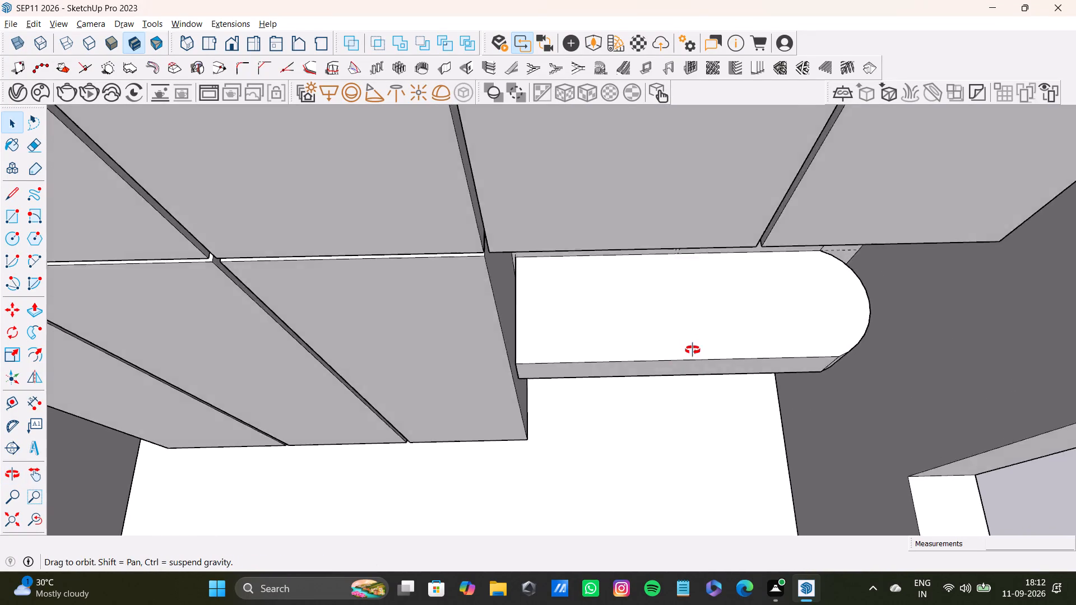
# Place a horizontal guide parallel to the top front edge, around mid-height on the rounded-end shelf's front face.
pyautogui.moveTo(693, 350); pyautogui.dragTo(645, 268, button='middle')
pyautogui.scroll(4, 613, 349)
pyautogui.moveTo(613, 327); pyautogui.dragTo(578, 215, button='middle')
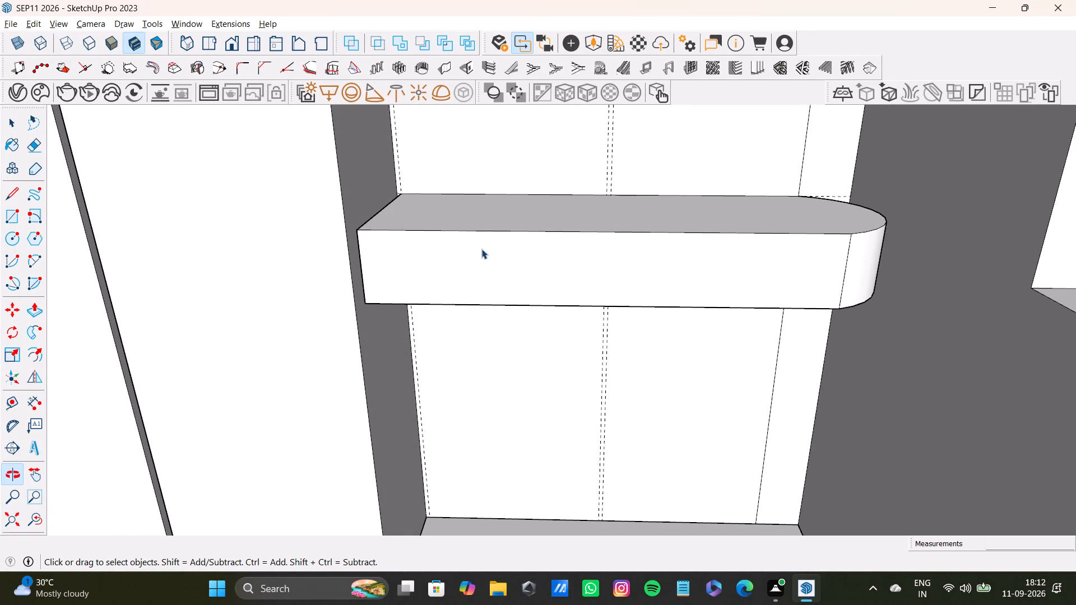
pyautogui.click(551, 231)
pyautogui.press('t')
pyautogui.moveTo(555, 232); pyautogui.dragTo(555, 238)
pyautogui.click(841, 271)
pyautogui.scroll(4, 498, 280)
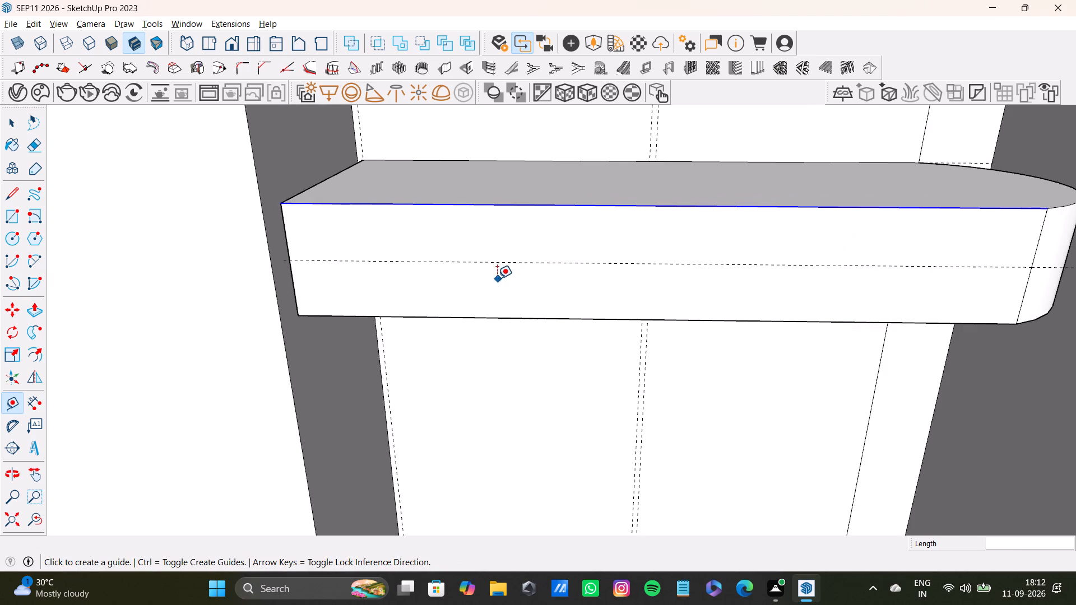
# Place a second horizontal guide about 9/16" below the first one on the shelf's front face.
pyautogui.moveTo(494, 267); pyautogui.dragTo(242, 358, button='middle')
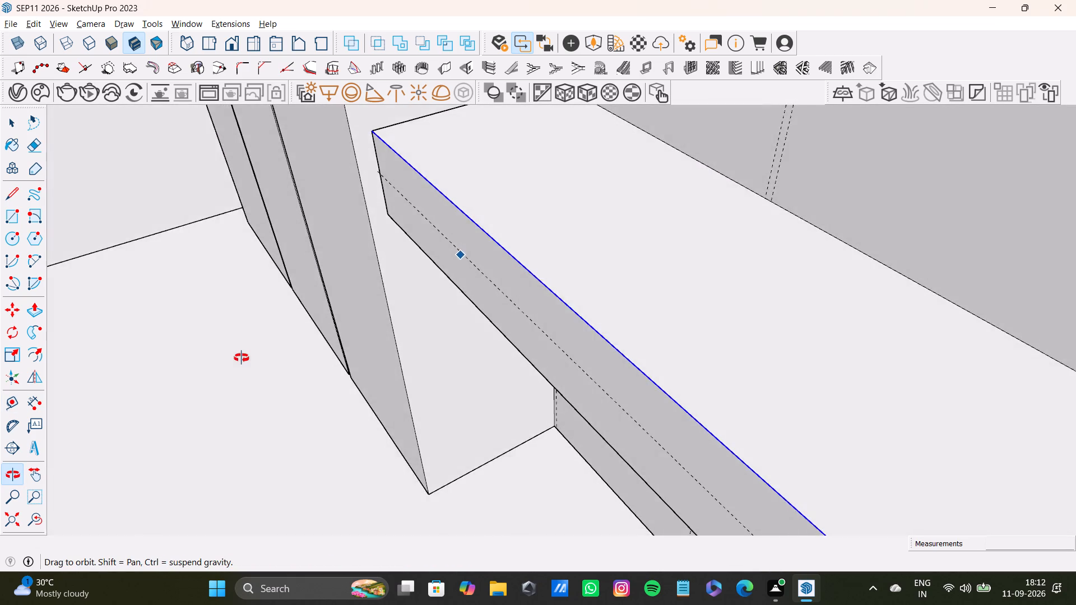
pyautogui.moveTo(242, 358); pyautogui.dragTo(519, 268, button='middle')
pyautogui.scroll(5, 518, 268)
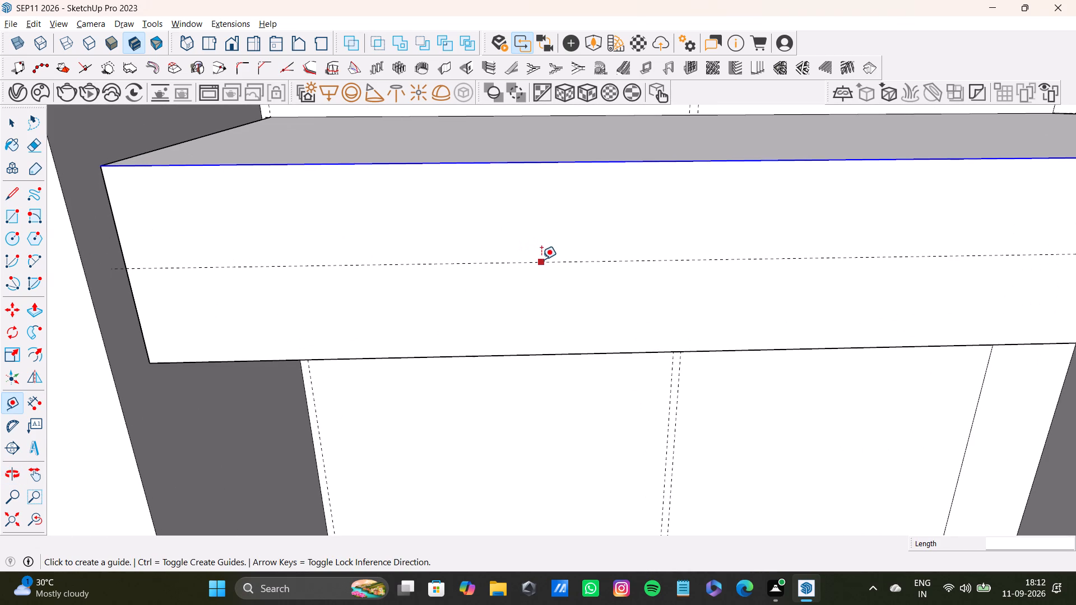
pyautogui.moveTo(541, 261); pyautogui.dragTo(541, 267)
pyautogui.moveTo(617, 288); pyautogui.dragTo(279, 264, button='middle')
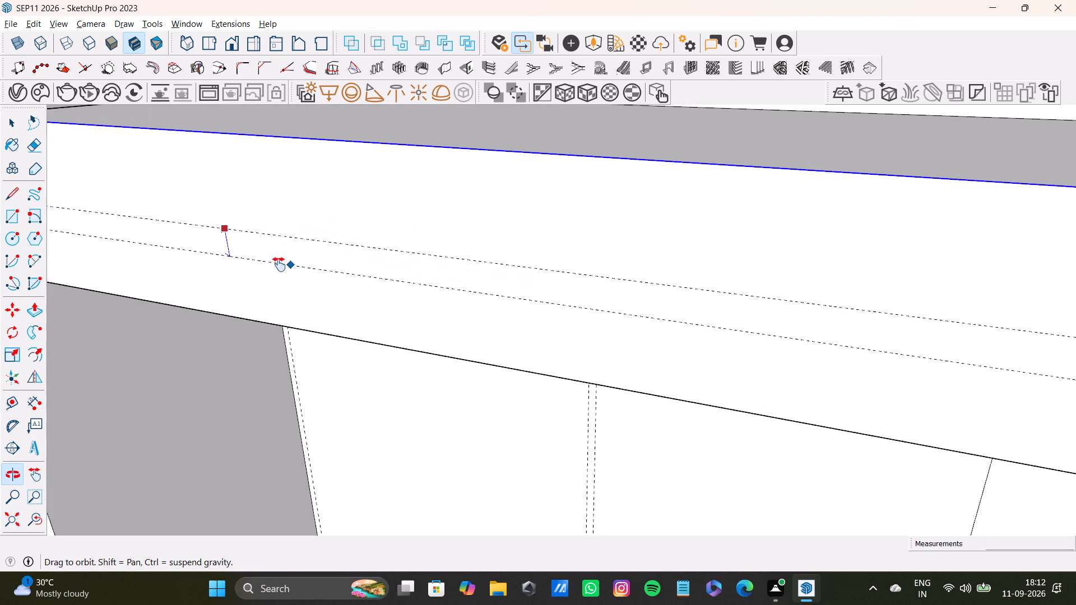
pyautogui.moveTo(279, 264); pyautogui.dragTo(209, 264, button='middle')
pyautogui.scroll(-3, 673, 319)
pyautogui.keyDown('shift'); pyautogui.moveTo(783, 325); pyautogui.dragTo(671, 326, button='middle'); pyautogui.keyUp('shift')
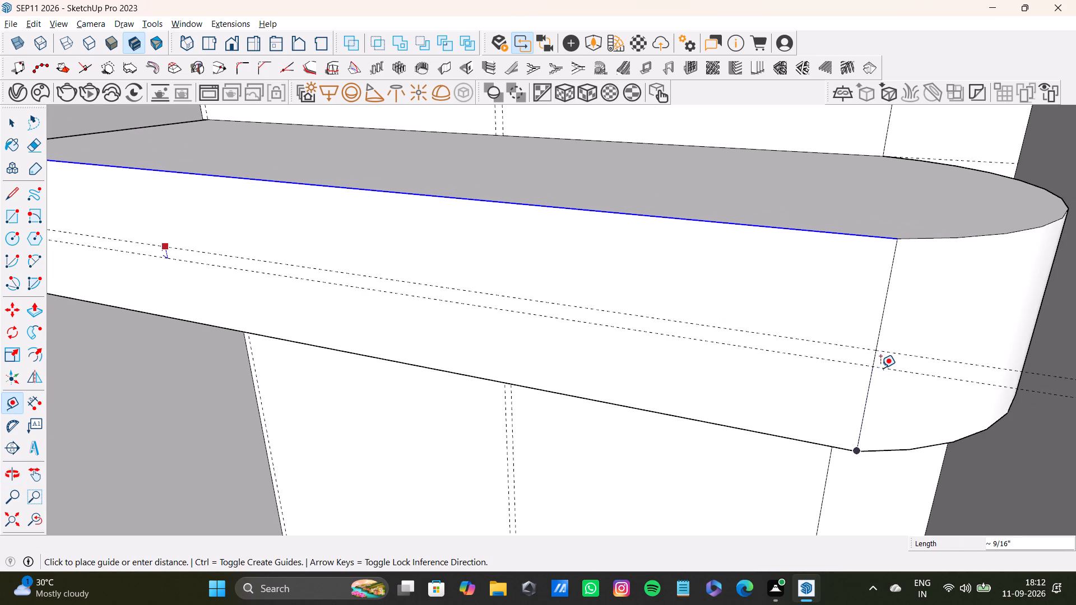
pyautogui.click(880, 368)
pyautogui.scroll(-4, 827, 373)
pyautogui.moveTo(769, 383); pyautogui.dragTo(854, 368, button='middle')
pyautogui.press('space')
pyautogui.scroll(-3, 375, 389)
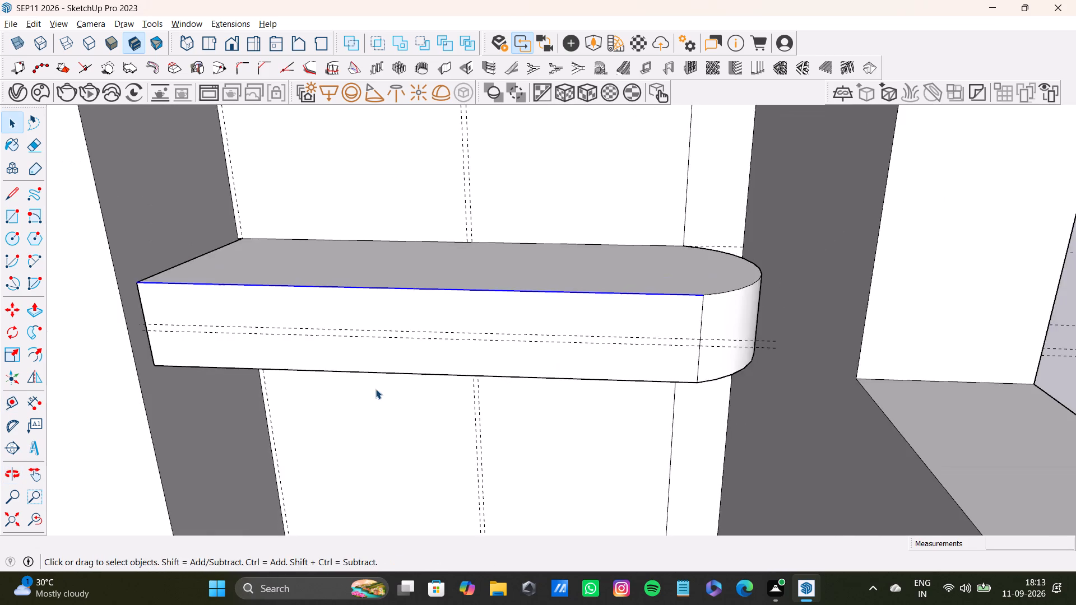
# Draw a thin rectangle about 9/16" high between the two guides, from the shelf's square end to the seam at its rounded end.
pyautogui.keyDown('shift'); pyautogui.moveTo(381, 387); pyautogui.dragTo(476, 374, button='middle'); pyautogui.keyUp('shift')
pyautogui.press('r')
pyautogui.scroll(8, 154, 317)
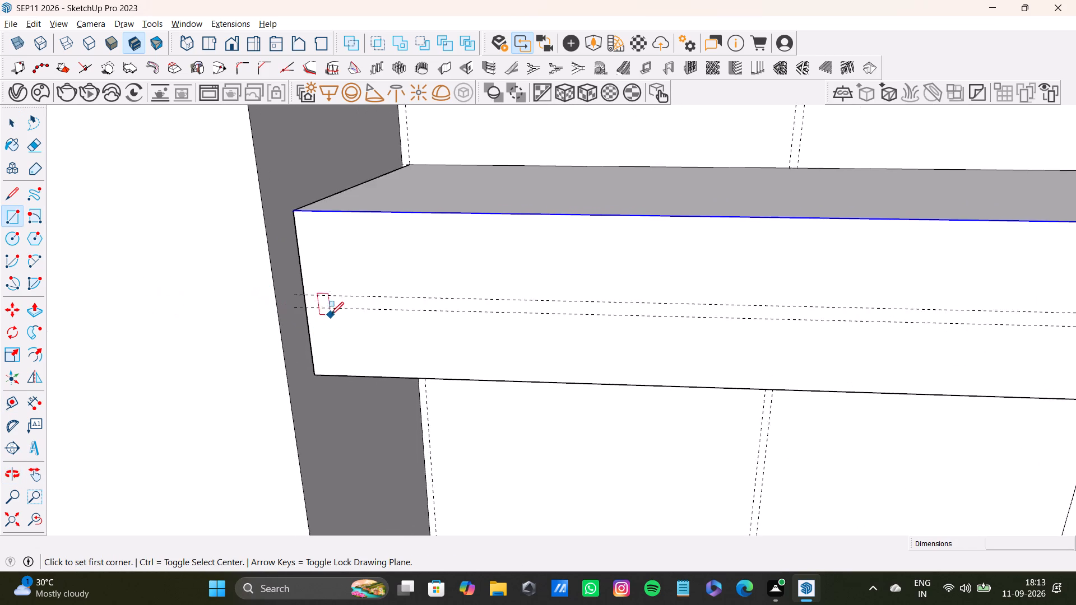
pyautogui.scroll(9, 331, 315)
pyautogui.click(282, 280)
pyautogui.scroll(-2, 670, 363)
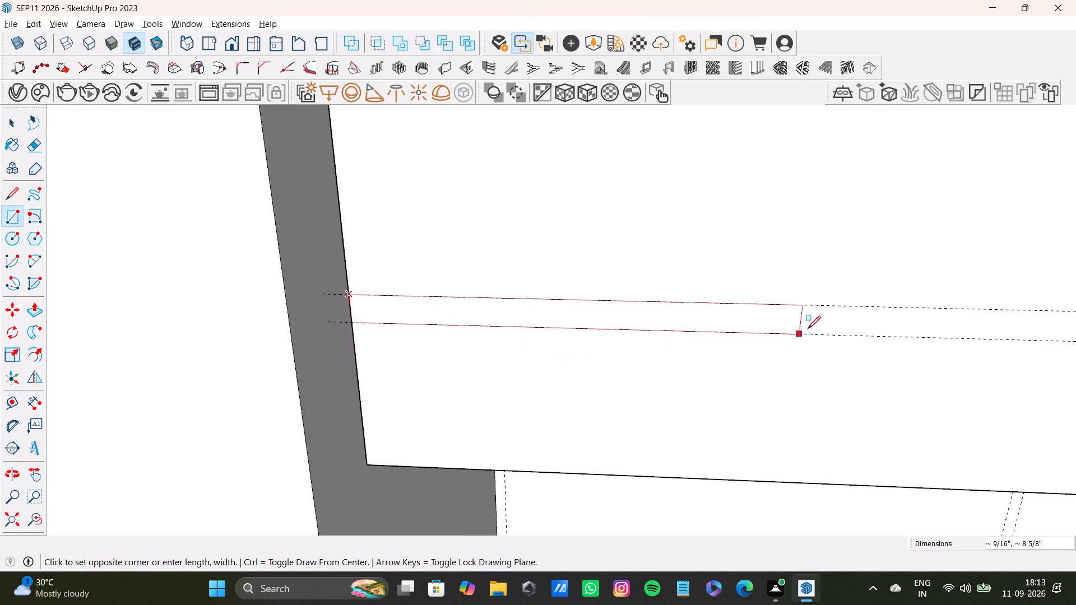
pyautogui.keyDown('shift'); pyautogui.moveTo(817, 322); pyautogui.dragTo(521, 337, button='middle'); pyautogui.keyUp('shift')
pyautogui.scroll(-3, 899, 343)
pyautogui.moveTo(998, 359); pyautogui.dragTo(171, 248, button='middle')
pyautogui.scroll(-3, 829, 248)
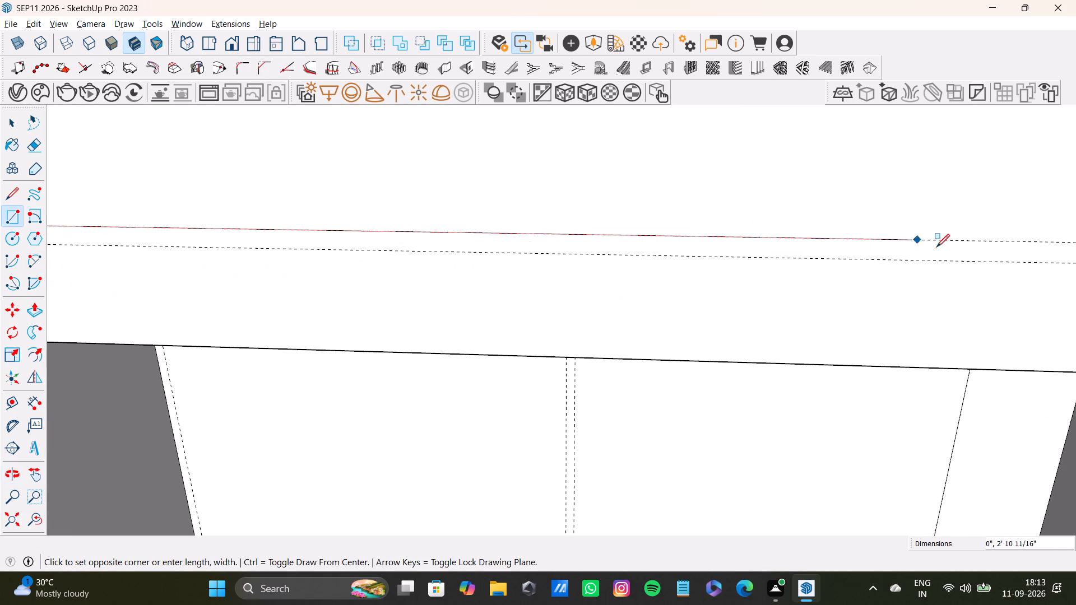
pyautogui.keyDown('shift'); pyautogui.moveTo(953, 246); pyautogui.dragTo(454, 246, button='middle'); pyautogui.keyUp('shift')
pyautogui.scroll(-2, 758, 235)
pyautogui.click(828, 267)
pyautogui.press('space')
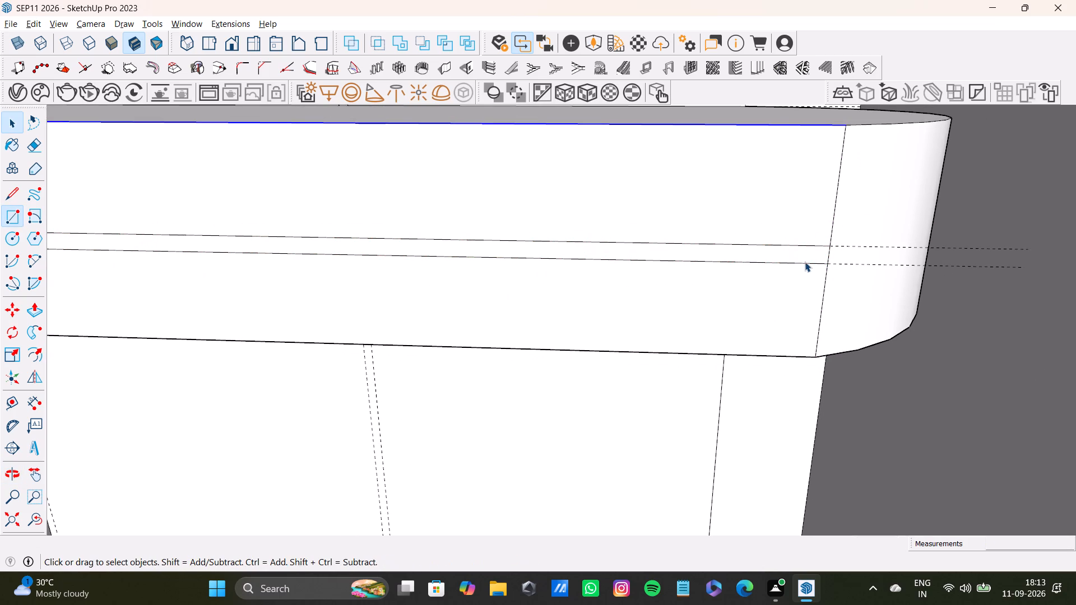
# Push/Pull the thin strip inward to cut a horizontal groove along the shelf's front face.
pyautogui.click(805, 262)
pyautogui.click(809, 255)
pyautogui.press('p')
pyautogui.moveTo(809, 255); pyautogui.dragTo(814, 253)
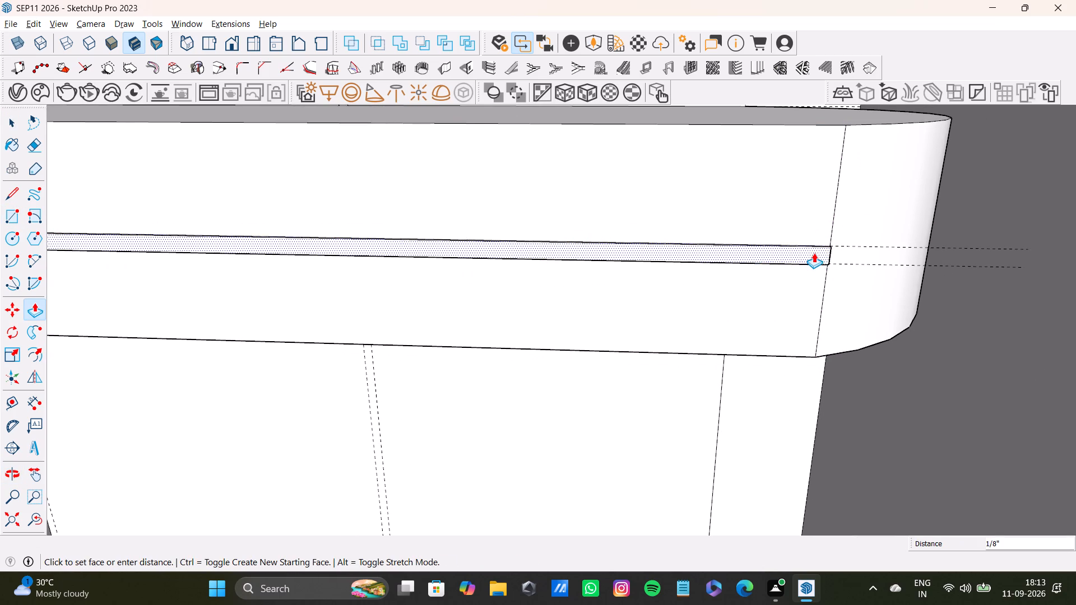
pyautogui.moveTo(814, 253); pyautogui.dragTo(792, 250)
pyautogui.scroll(5, 820, 270)
pyautogui.moveTo(806, 235); pyautogui.dragTo(815, 245)
pyautogui.press('space')
pyautogui.scroll(-8, 814, 246)
pyautogui.keyDown('shift'); pyautogui.moveTo(803, 268); pyautogui.dragTo(919, 266, button='middle'); pyautogui.keyUp('shift')
pyautogui.scroll(-7, 818, 279)
pyautogui.middleClick(804, 294)
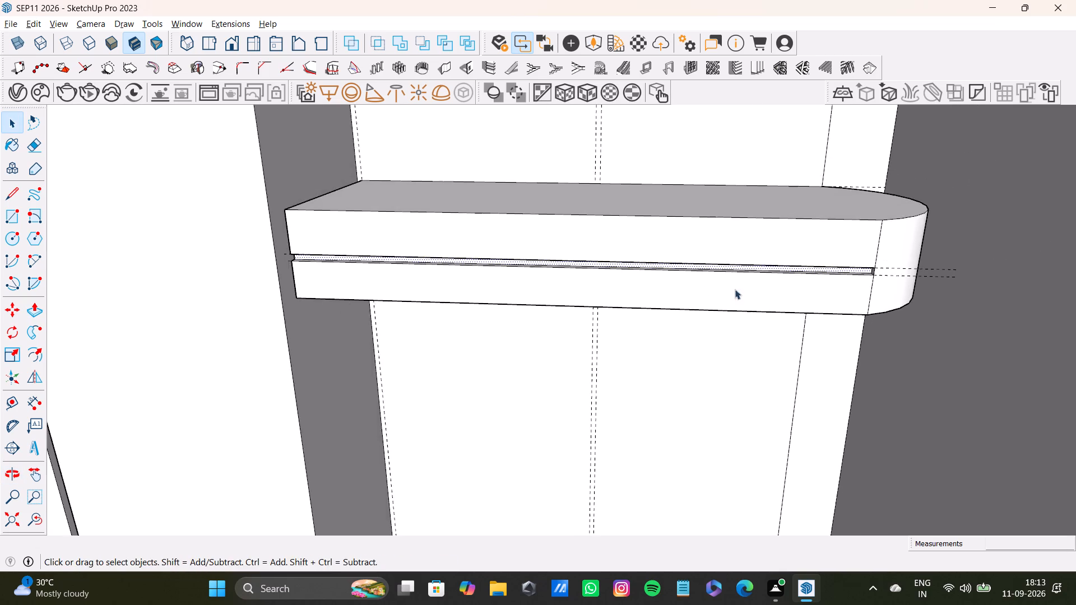
pyautogui.moveTo(650, 307); pyautogui.dragTo(651, 262, button='middle')
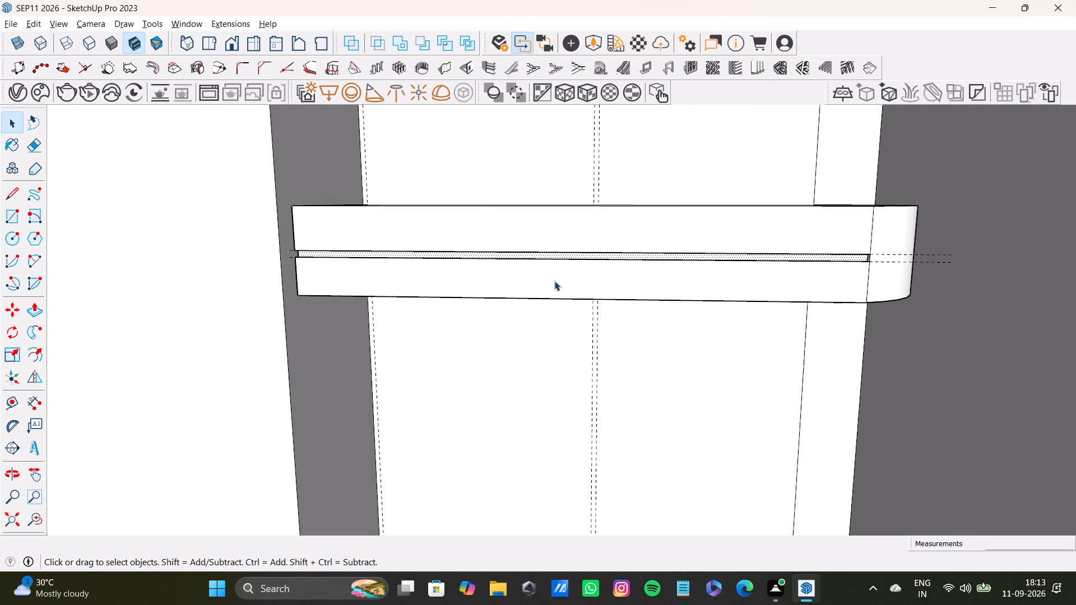
# Place a vertical guide 2' 11/16" from the square end of the shelf, near the middle of its front face.
pyautogui.press('t')
pyautogui.click(295, 279)
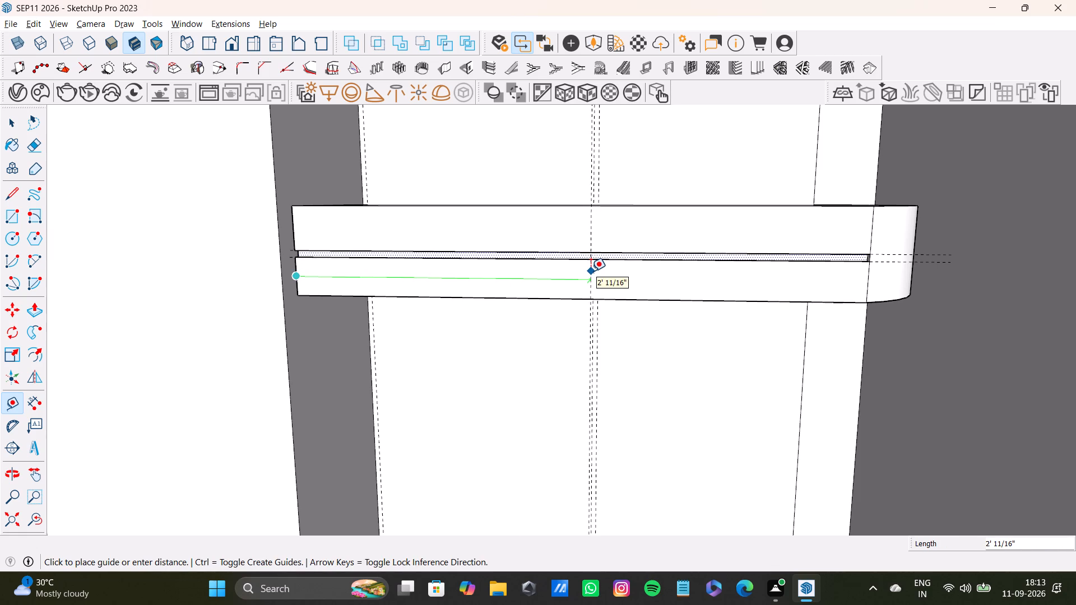
pyautogui.click(592, 271)
pyautogui.click(591, 296)
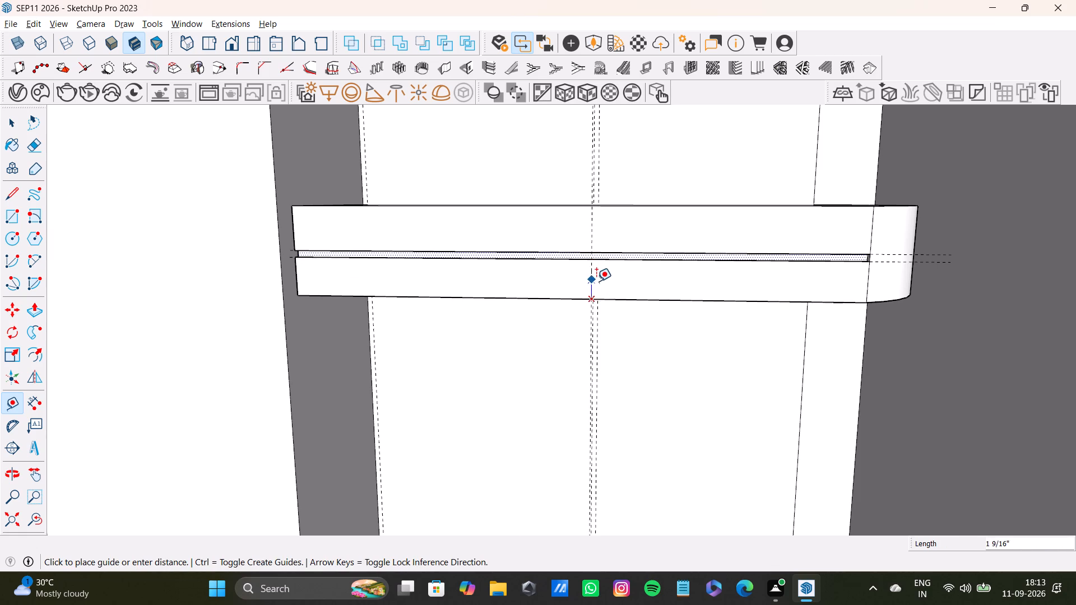
pyautogui.press('space')
# Place a second vertical guide 1/2" from the first, toward the shelf's rounded end.
pyautogui.press('t')
pyautogui.scroll(6, 581, 273)
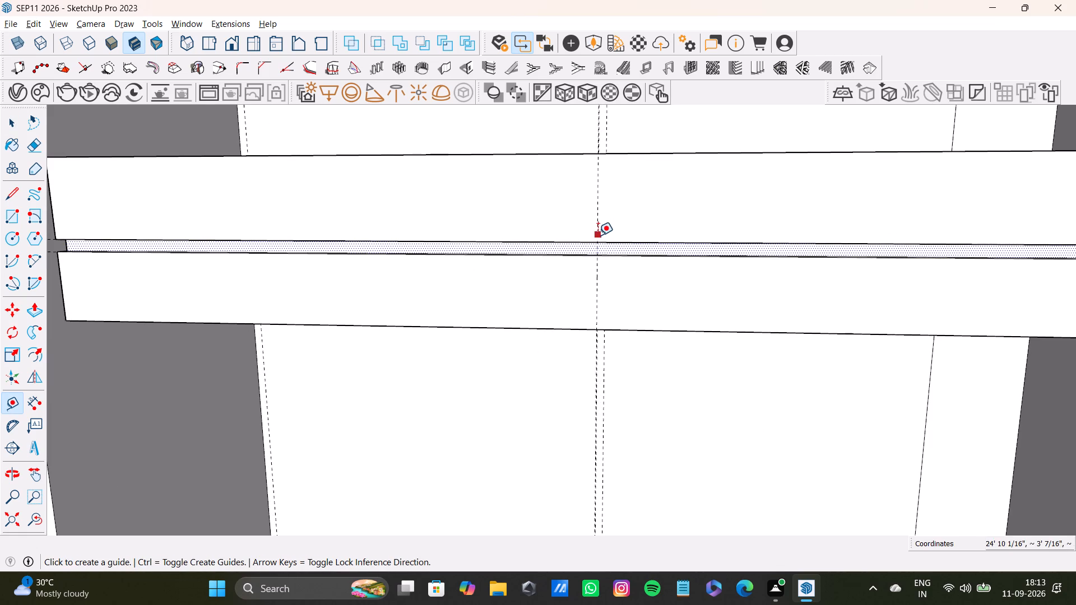
pyautogui.click(598, 234)
pyautogui.click(609, 235)
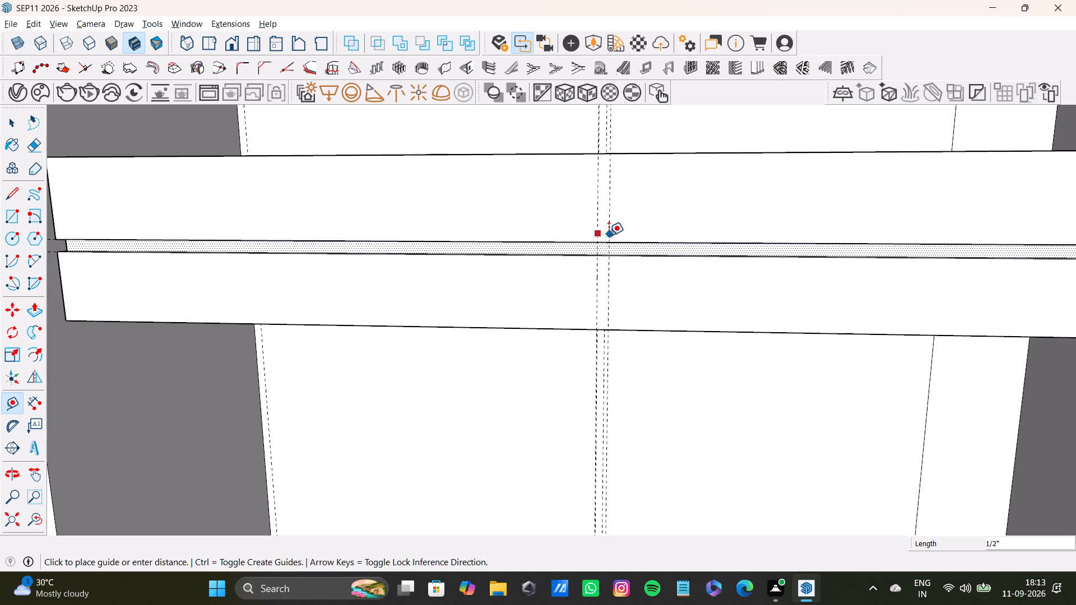
# Draw lines along both vertical guides on the front bands above and below the groove to outline a narrow strip.
pyautogui.press('l')
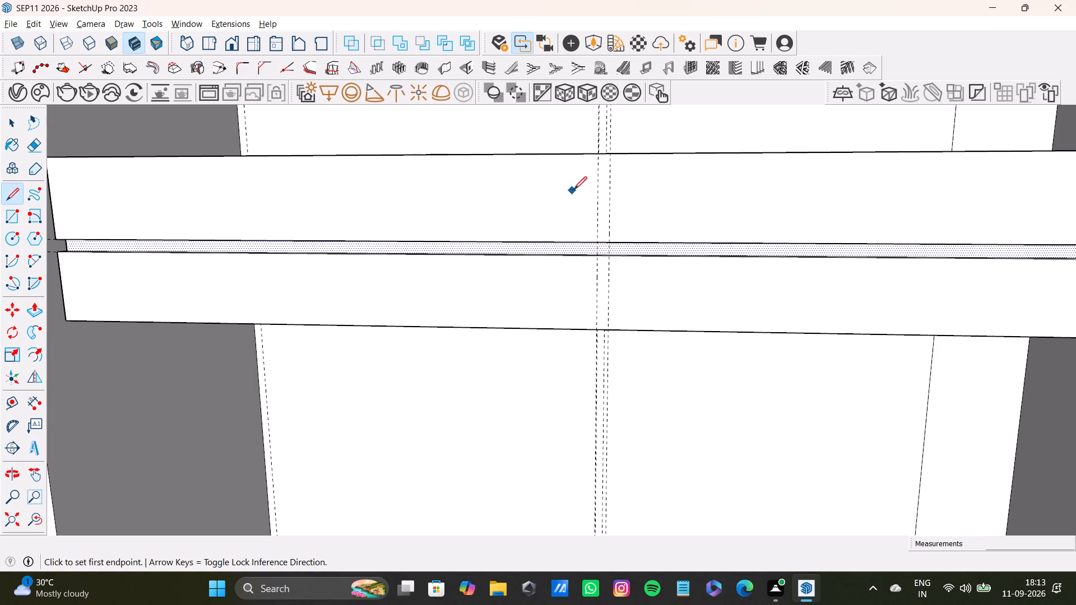
pyautogui.scroll(4, 574, 189)
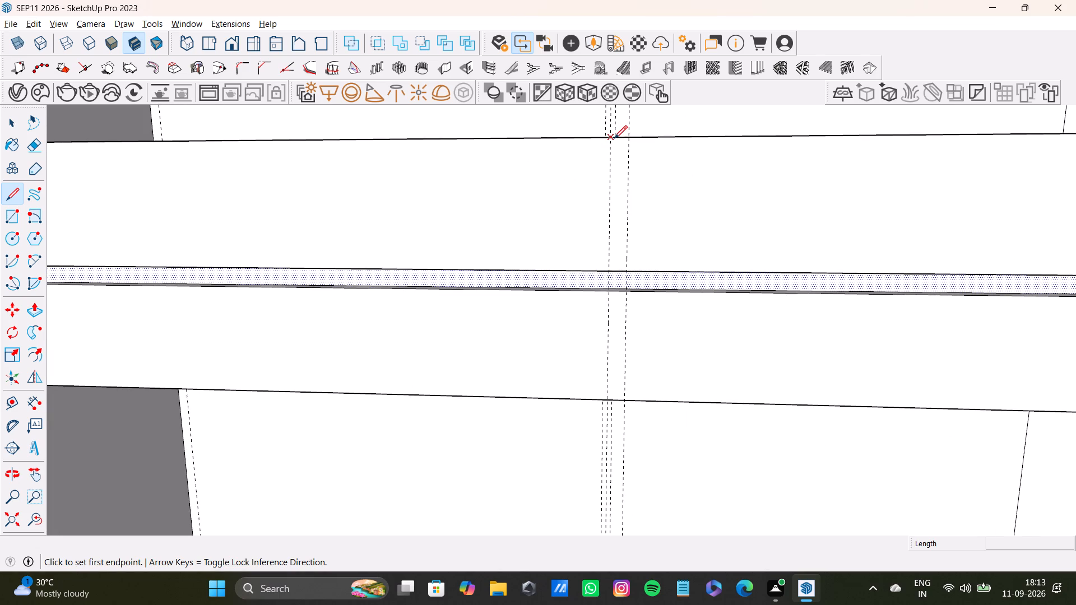
pyautogui.click(614, 138)
pyautogui.click(612, 268)
pyautogui.click(629, 138)
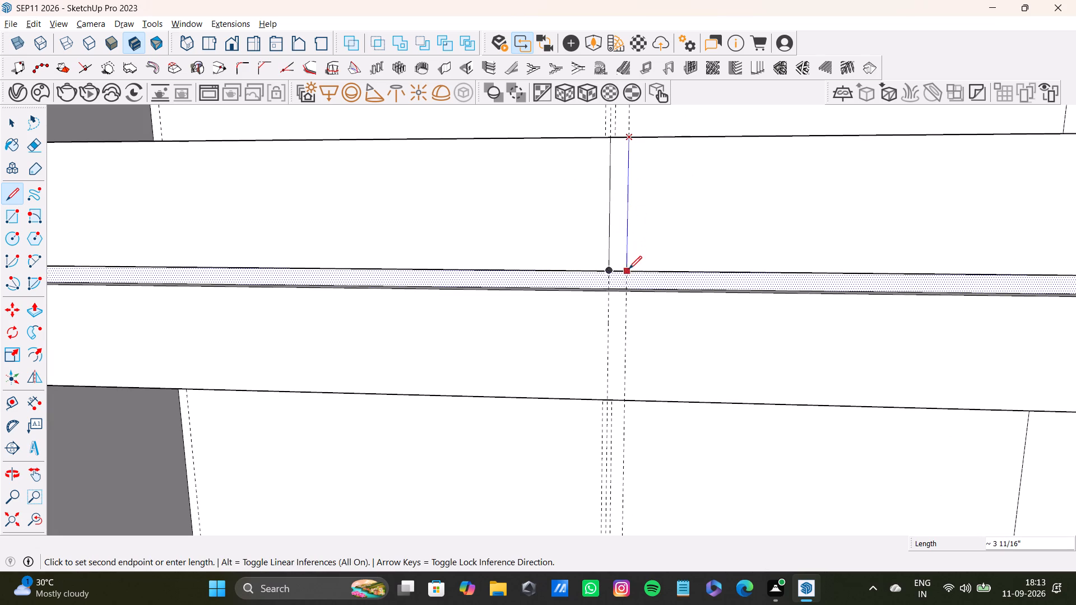
pyautogui.click(628, 269)
pyautogui.click(610, 291)
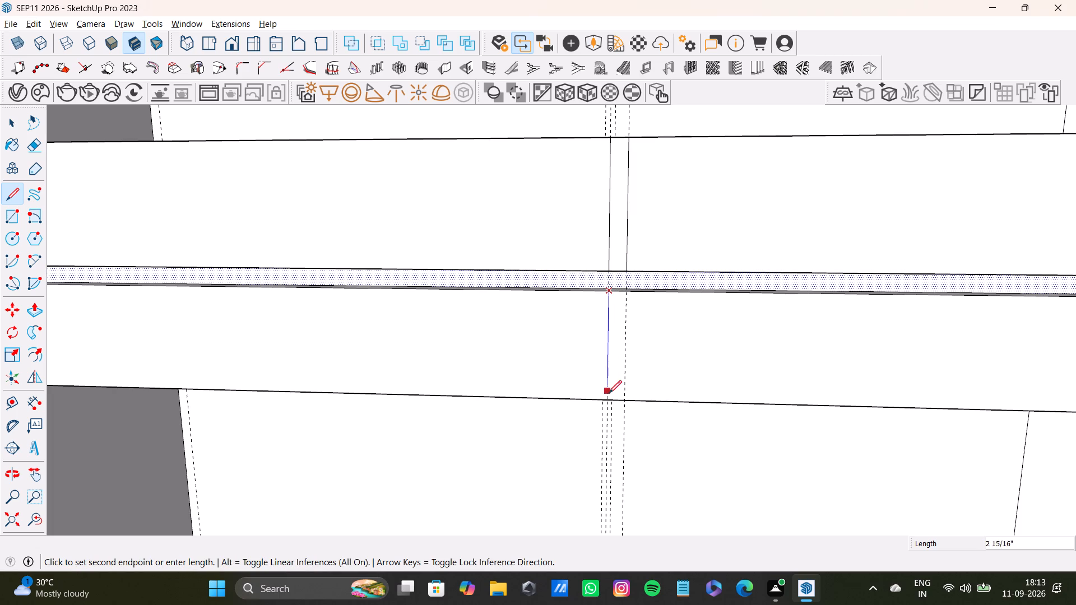
pyautogui.click(607, 400)
pyautogui.click(625, 291)
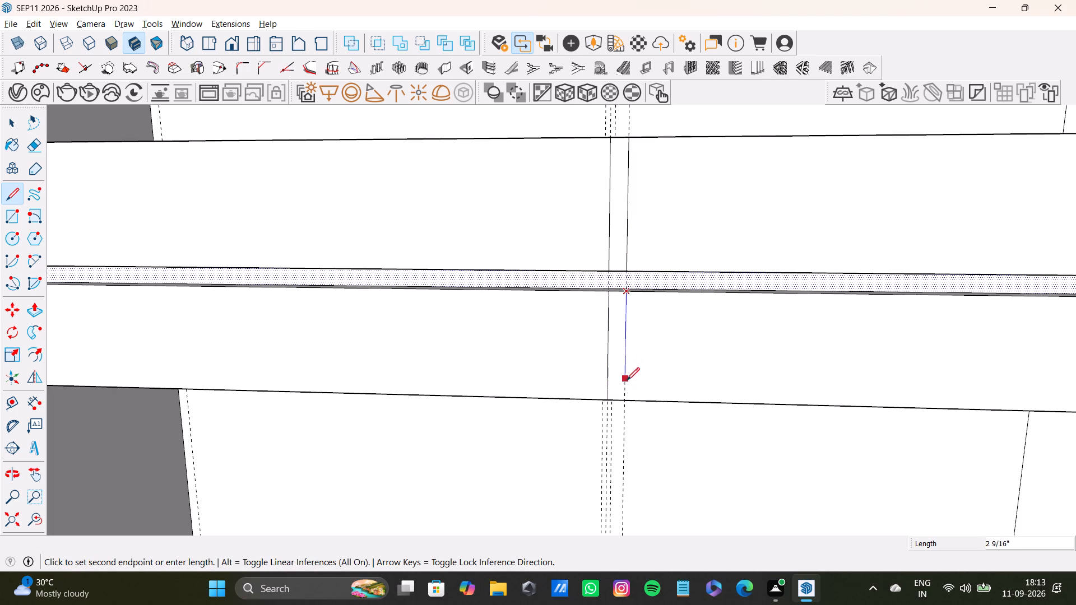
pyautogui.click(626, 399)
pyautogui.press('space')
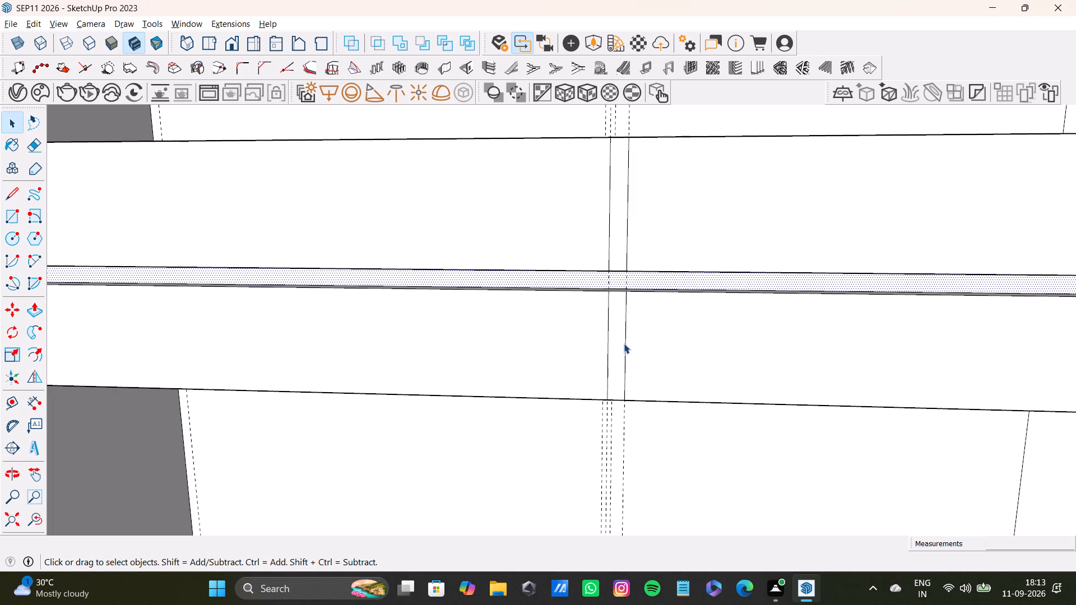
# Push/Pull the narrow vertical strip above the horizontal groove inward to form a recess.
pyautogui.click(615, 224)
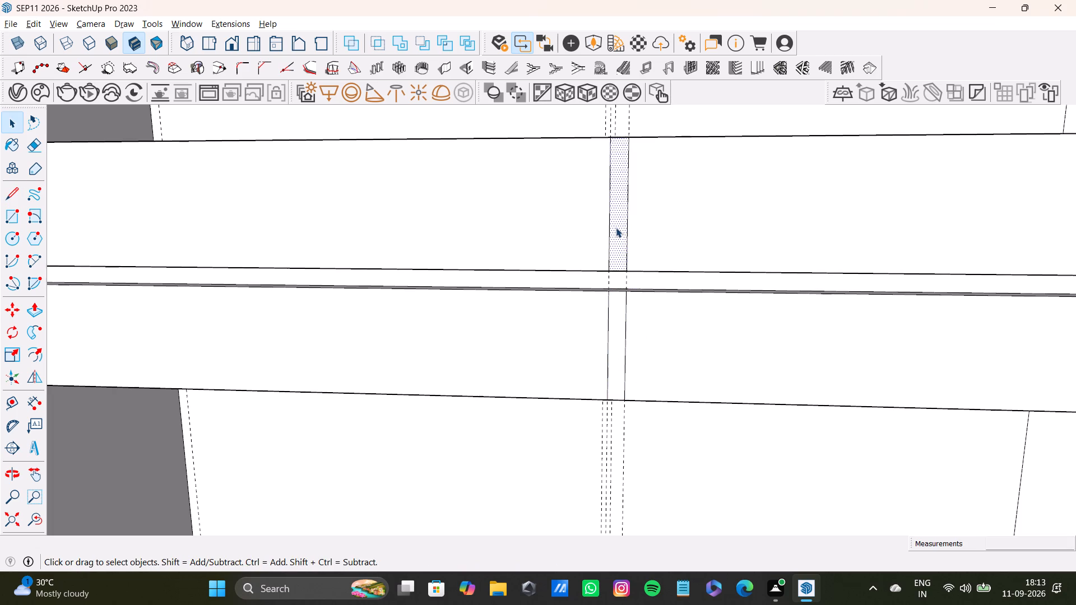
pyautogui.moveTo(629, 266); pyautogui.dragTo(605, 352, button='middle')
pyautogui.press('p')
pyautogui.moveTo(606, 290); pyautogui.dragTo(607, 290)
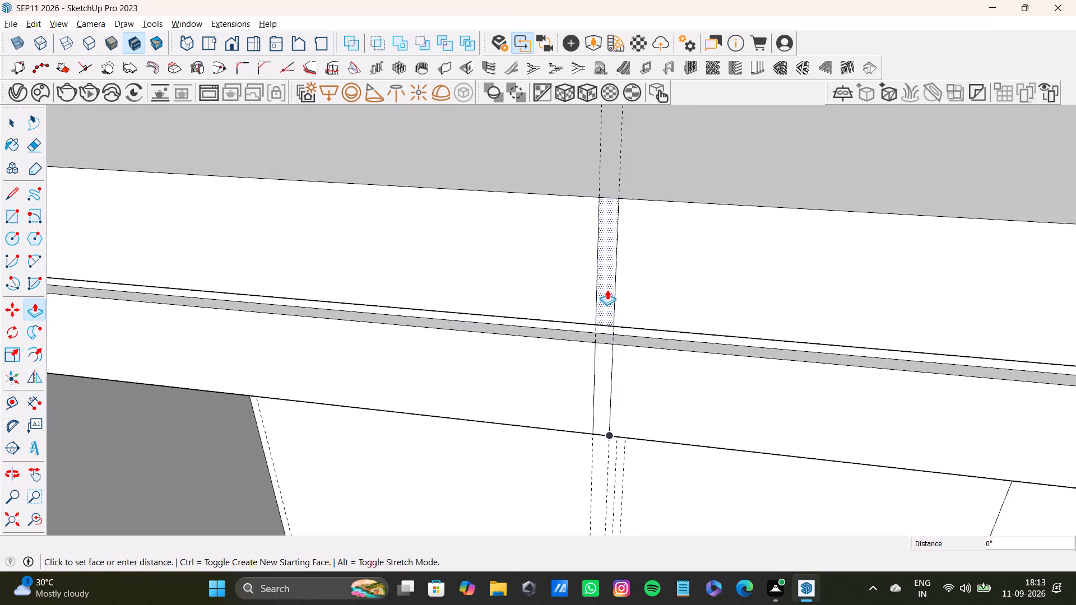
pyautogui.moveTo(607, 290); pyautogui.dragTo(608, 282)
# Push/Pull the narrow vertical strip below the horizontal groove inward to form a matching recess.
pyautogui.click(605, 388)
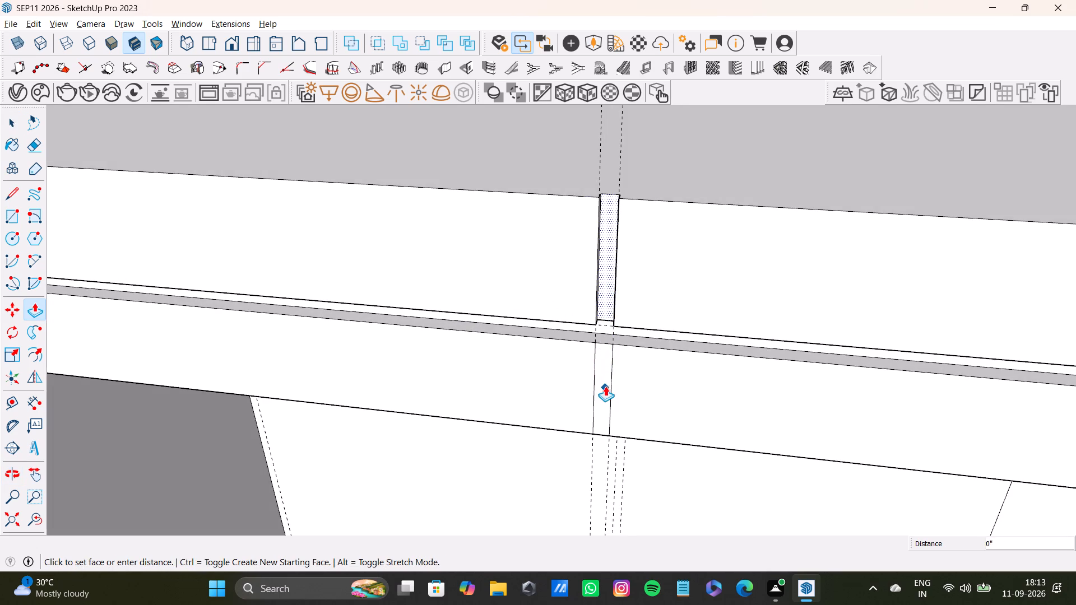
pyautogui.press('space')
pyautogui.click(605, 387)
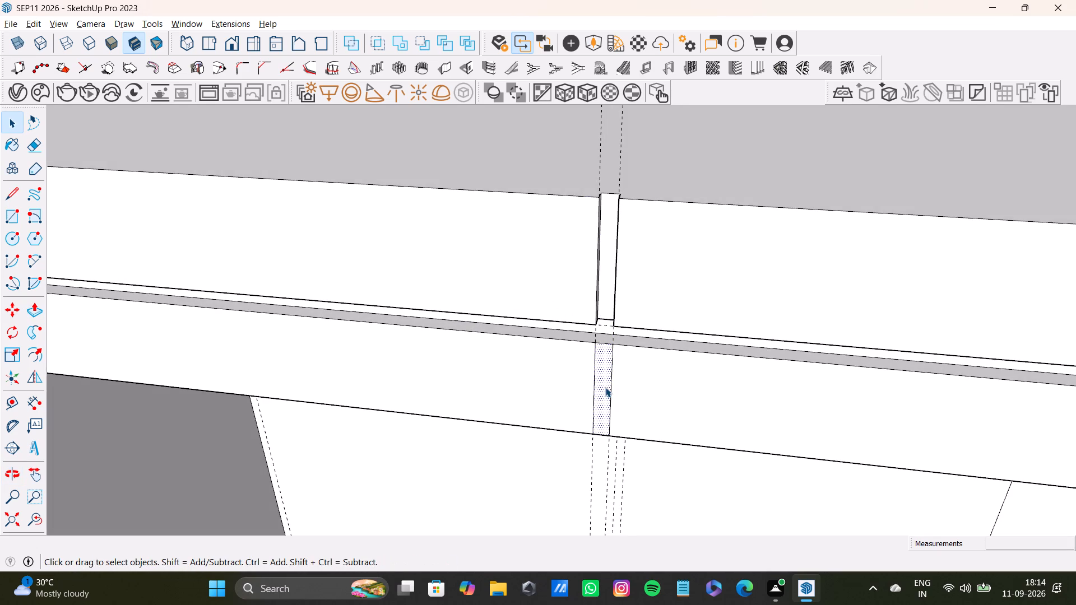
pyautogui.press('p')
pyautogui.moveTo(604, 384); pyautogui.dragTo(608, 314)
pyautogui.press('space')
# Examine the horizontal and vertical grooves dividing the shelf's front, from above and from the front.
pyautogui.scroll(-4, 590, 339)
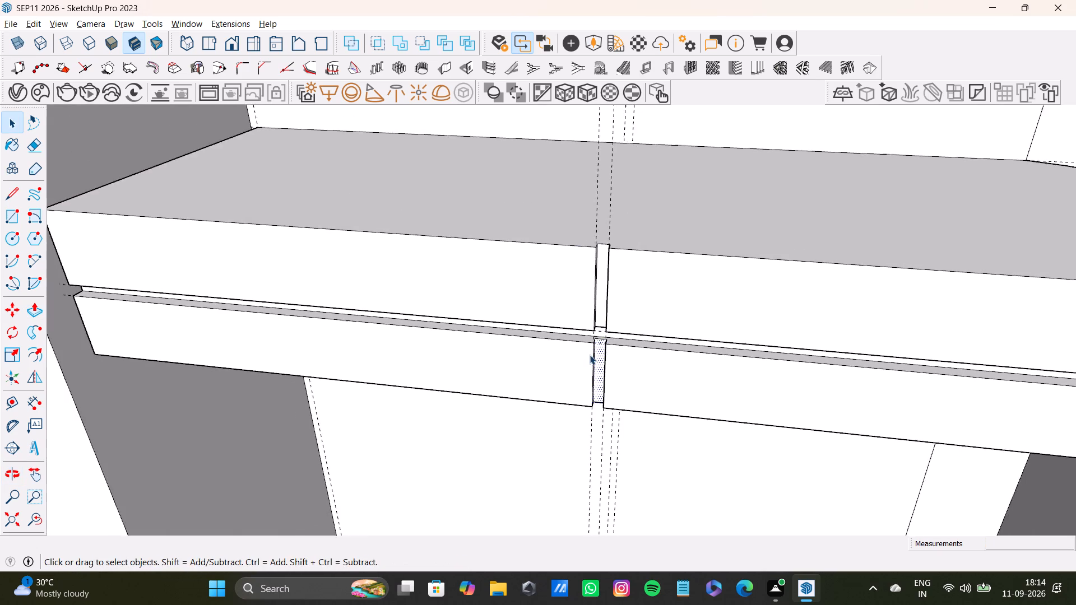
pyautogui.scroll(-3, 590, 355)
pyautogui.moveTo(592, 359); pyautogui.dragTo(562, 314, button='middle')
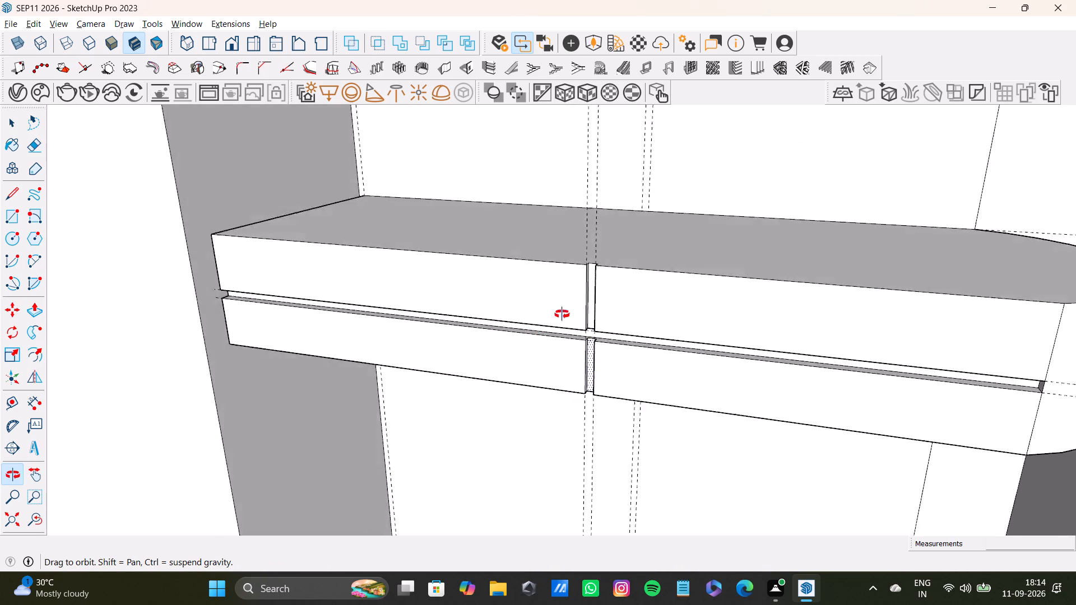
pyautogui.moveTo(562, 314); pyautogui.dragTo(672, 322, button='middle')
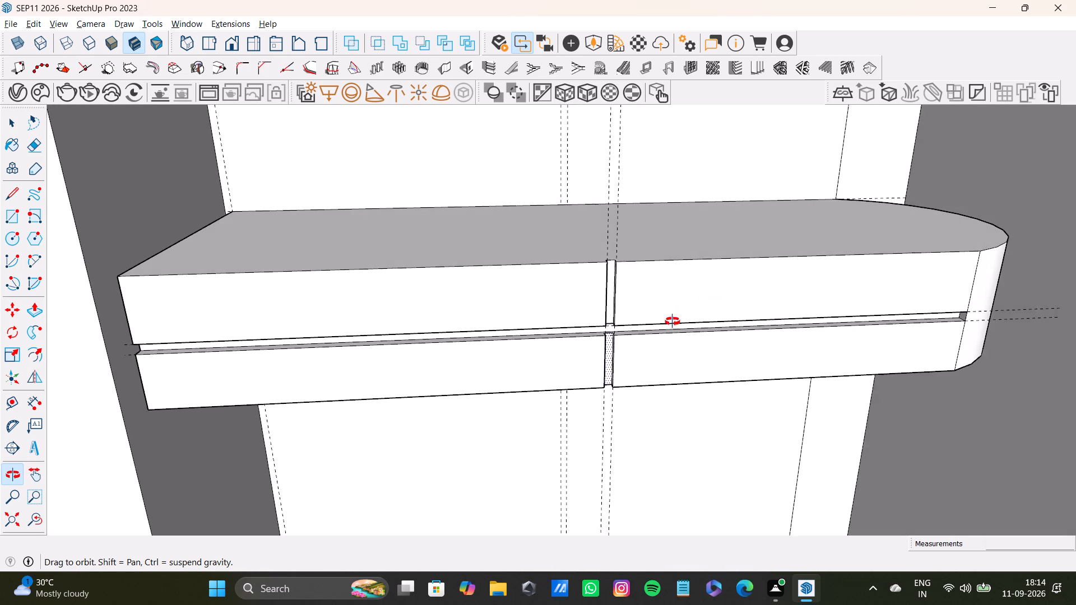
pyautogui.moveTo(672, 322); pyautogui.dragTo(667, 323, button='middle')
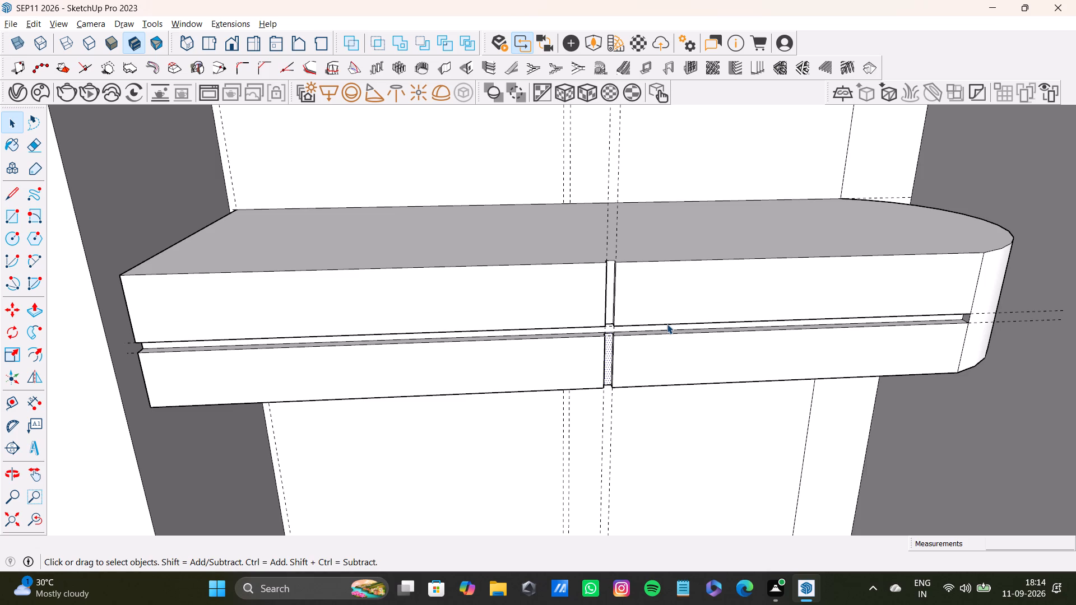
pyautogui.press('space')
pyautogui.scroll(-10, 598, 269)
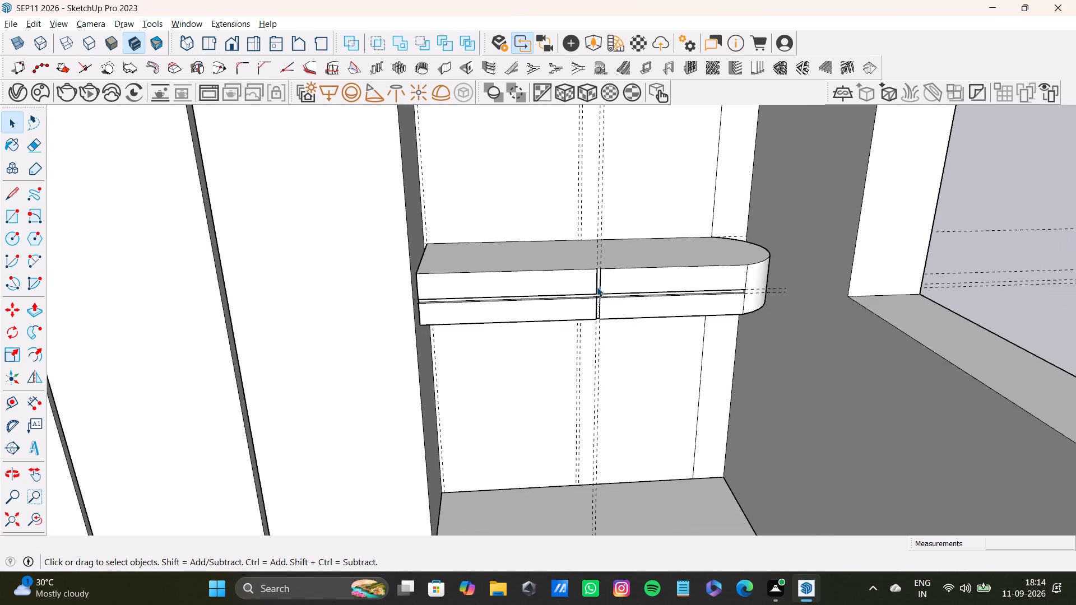
pyautogui.moveTo(628, 302); pyautogui.dragTo(546, 369, button='middle')
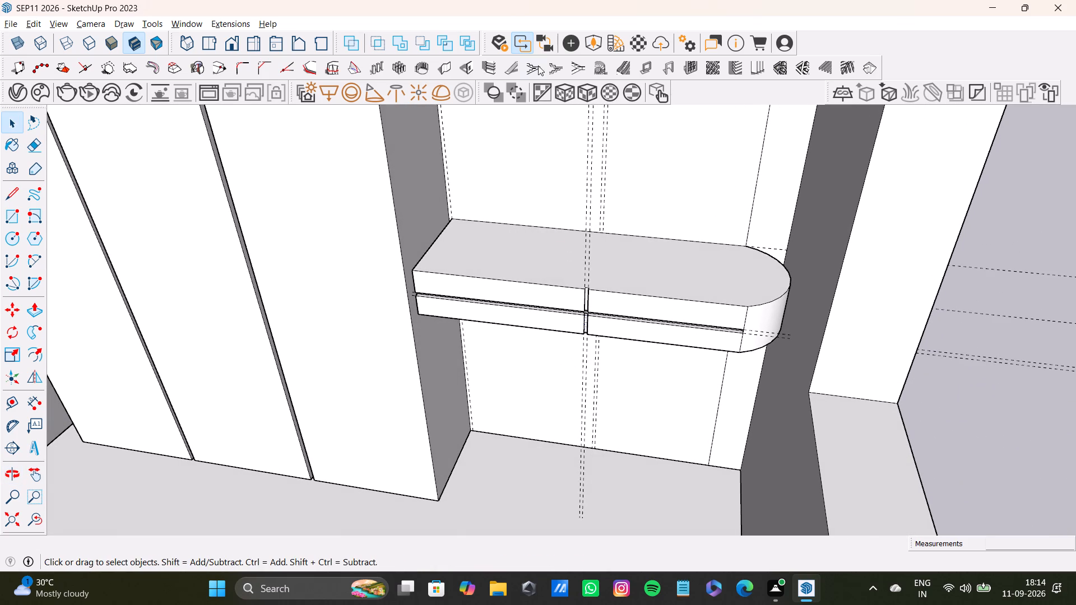
pyautogui.scroll(7, 566, 293)
pyautogui.moveTo(562, 300); pyautogui.dragTo(642, 244, button='middle')
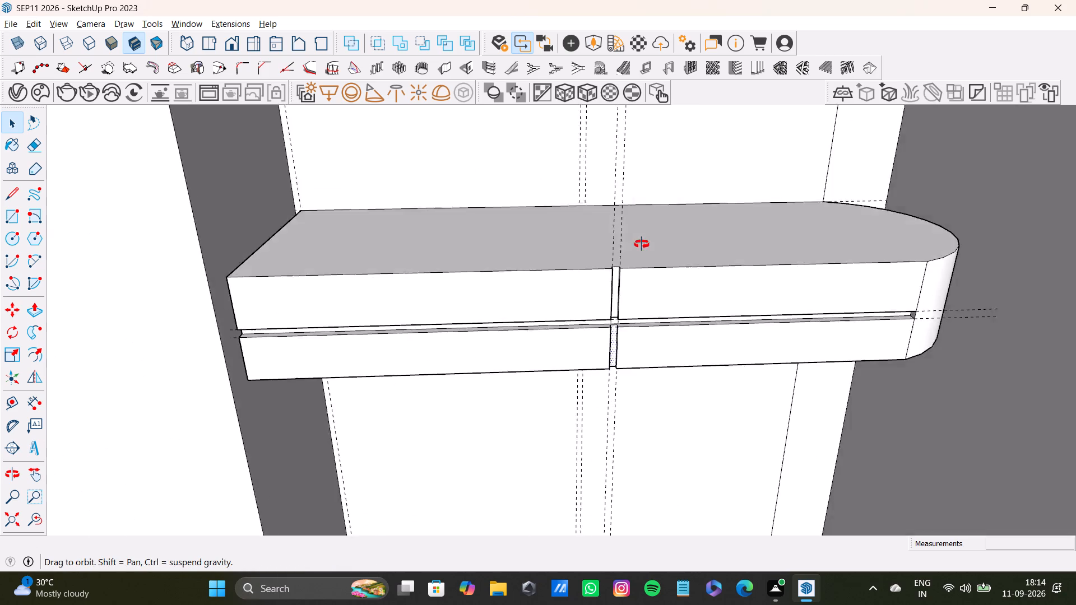
pyautogui.moveTo(642, 244); pyautogui.dragTo(630, 341, button='middle')
pyautogui.scroll(-4, 629, 341)
pyautogui.keyDown('shift'); pyautogui.moveTo(577, 359); pyautogui.dragTo(500, 369, button='middle'); pyautogui.keyUp('shift')
pyautogui.scroll(6, 448, 369)
pyautogui.moveTo(373, 281); pyautogui.dragTo(365, 139, button='middle')
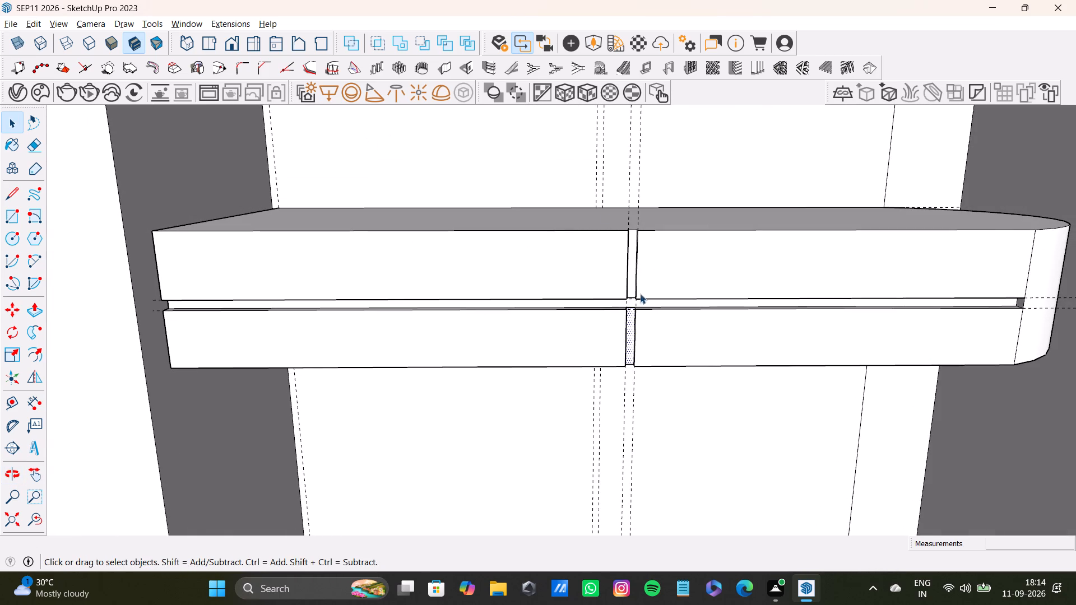
pyautogui.scroll(-4, 592, 294)
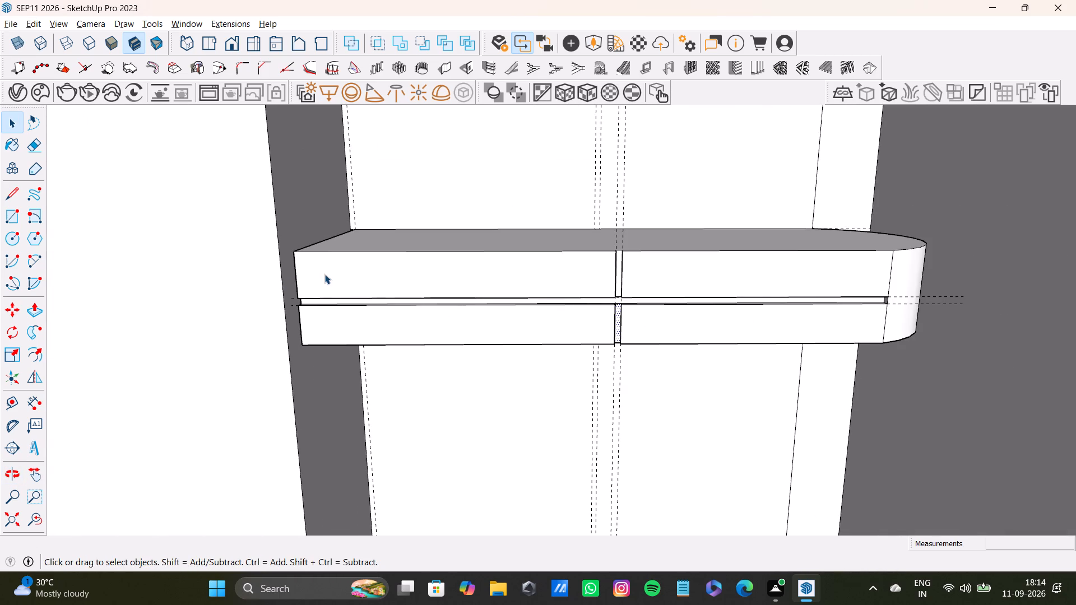
# Start the Tape Measure tool for a new guide.
pyautogui.press('t')
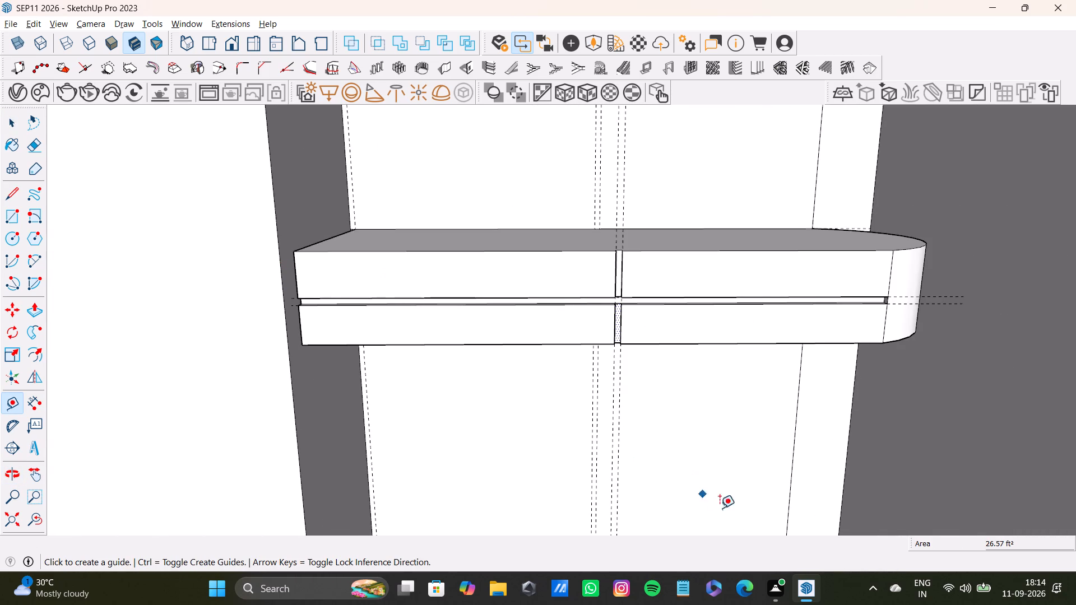
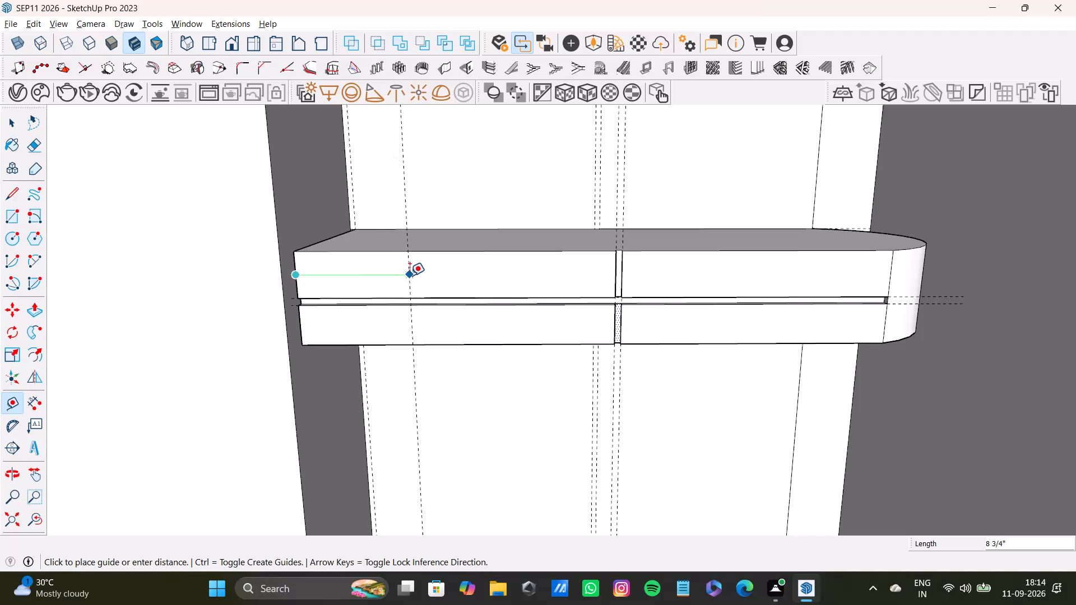
# Place a vertical guide about 8 3/4" from the shelf front's square end and a second one 1/2" beyond it.
pyautogui.click(409, 274)
pyautogui.click(407, 278)
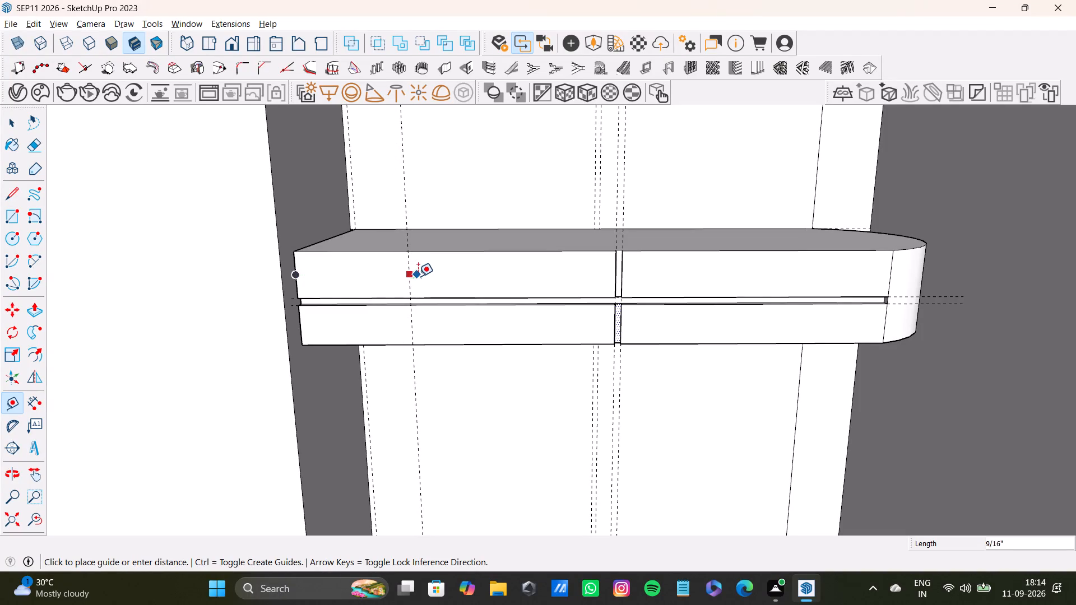
pyautogui.press('space')
pyautogui.press('t')
pyautogui.scroll(6, 406, 281)
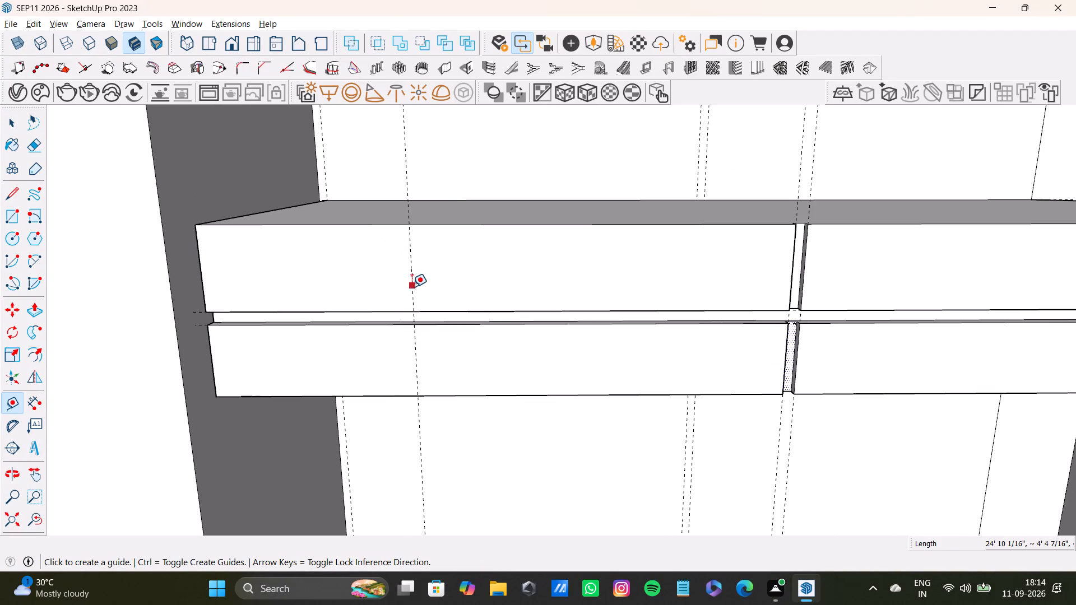
pyautogui.click(415, 301)
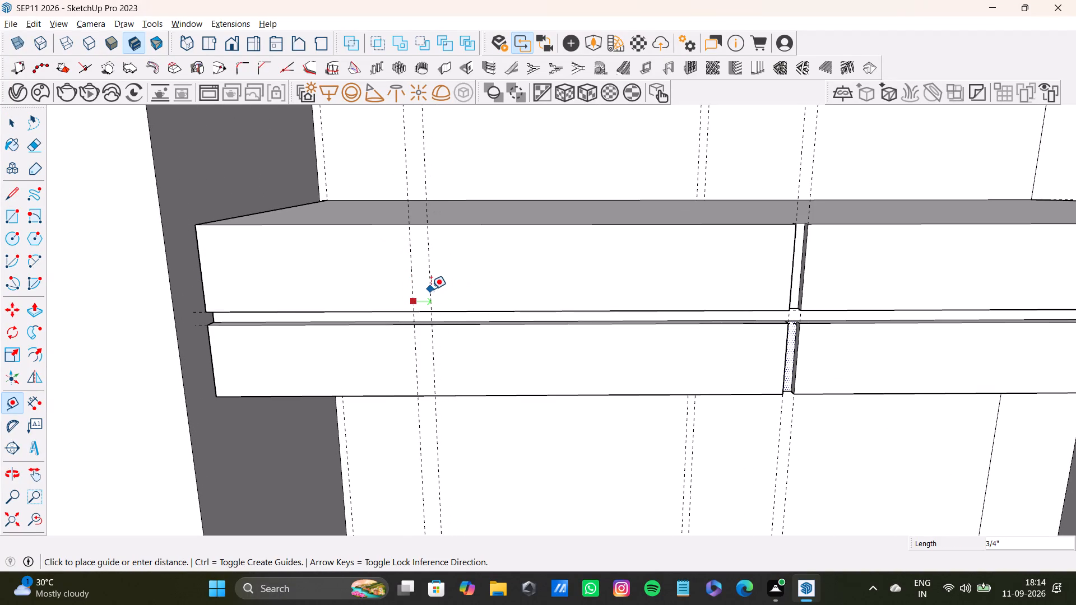
pyautogui.click(425, 287)
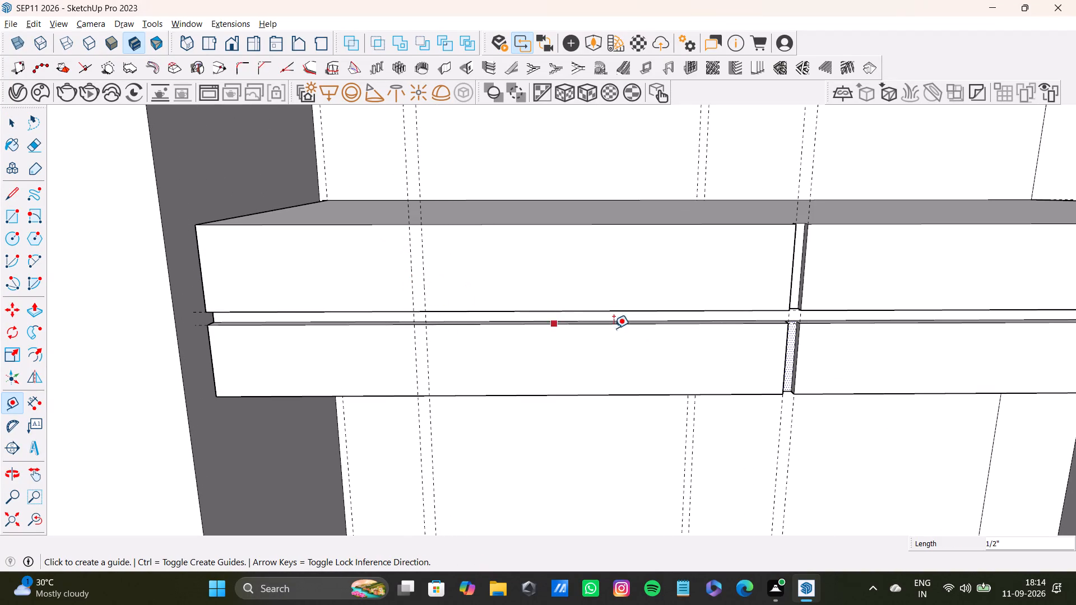
# Place a vertical guide about 5 1/16" in from the rounded end's front edge and a second one 1/2" beyond it.
pyautogui.scroll(-4, 342, 254)
pyautogui.keyDown('shift'); pyautogui.moveTo(723, 254); pyautogui.dragTo(591, 297, button='middle'); pyautogui.keyUp('shift')
pyautogui.scroll(2, 821, 327)
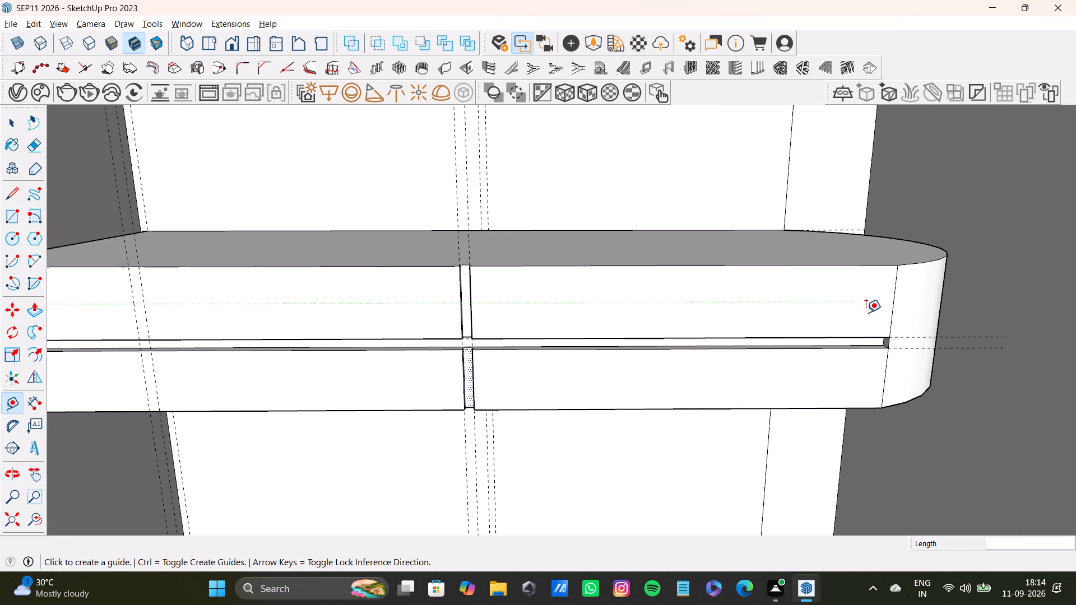
pyautogui.moveTo(891, 315); pyautogui.dragTo(883, 316)
pyautogui.click(792, 317)
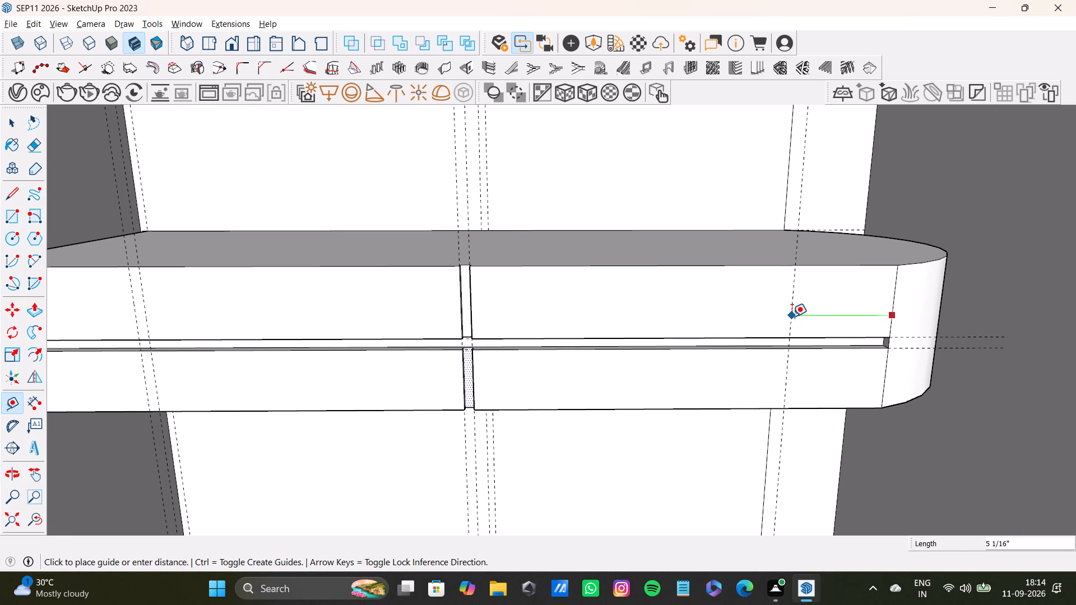
pyautogui.click(790, 325)
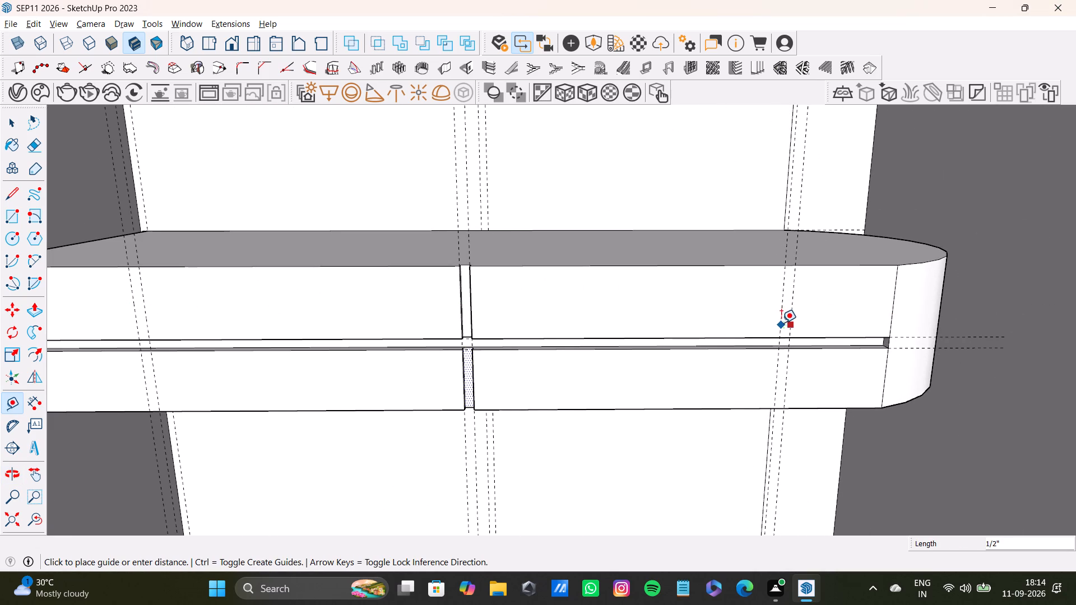
pyautogui.click(781, 323)
pyautogui.scroll(-4, 721, 341)
pyautogui.press('space')
# Draw two vertical lines along the guide pair near the square end, from the front's top edge to its bottom edge.
pyautogui.moveTo(713, 343); pyautogui.dragTo(753, 295, button='middle')
pyautogui.press('l')
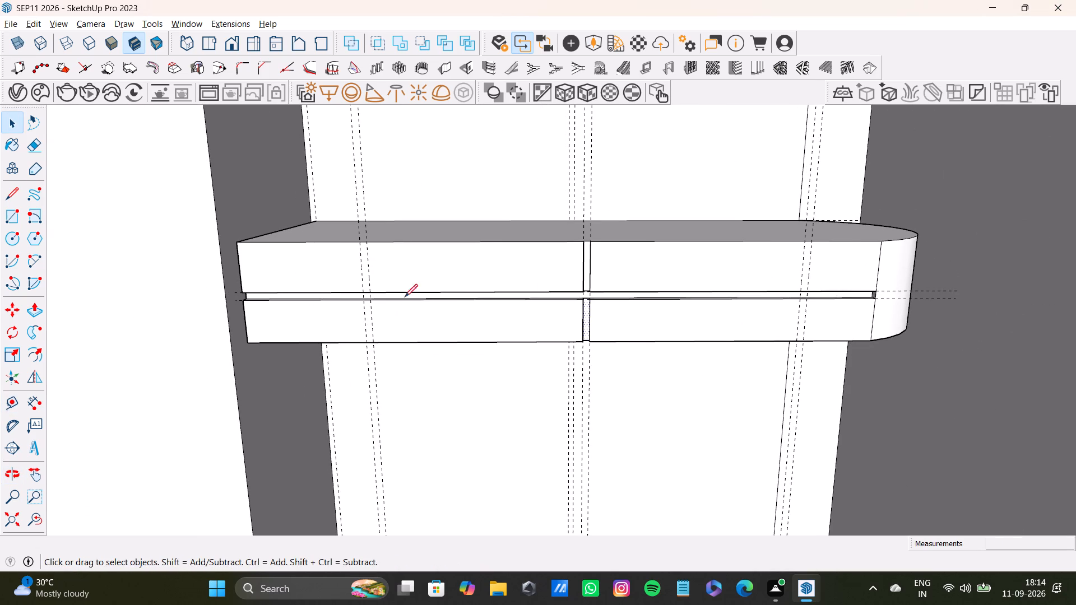
pyautogui.scroll(8, 292, 281)
pyautogui.click(399, 204)
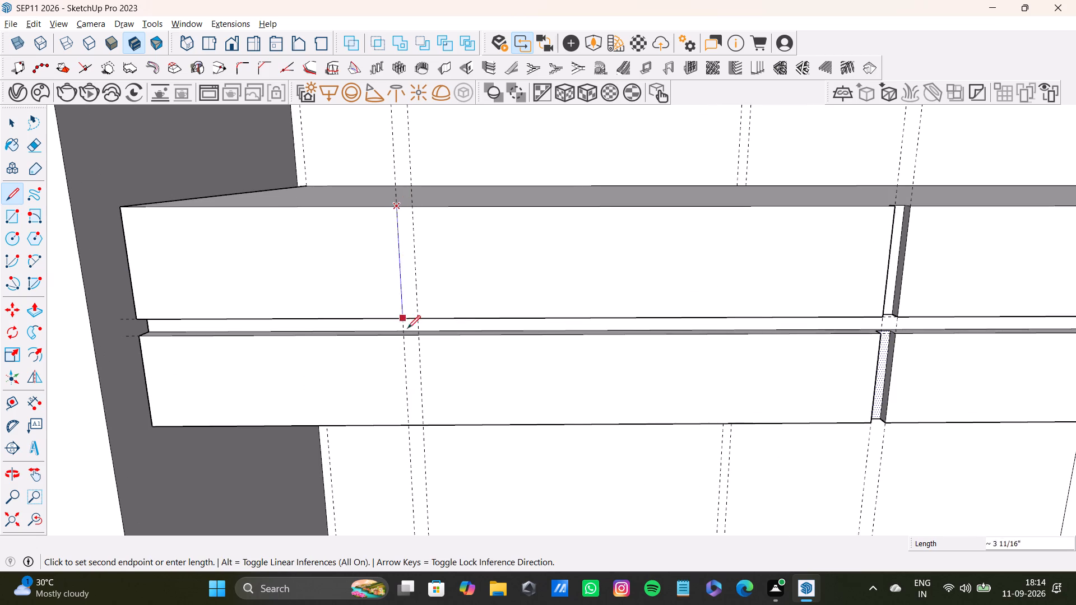
pyautogui.click(409, 426)
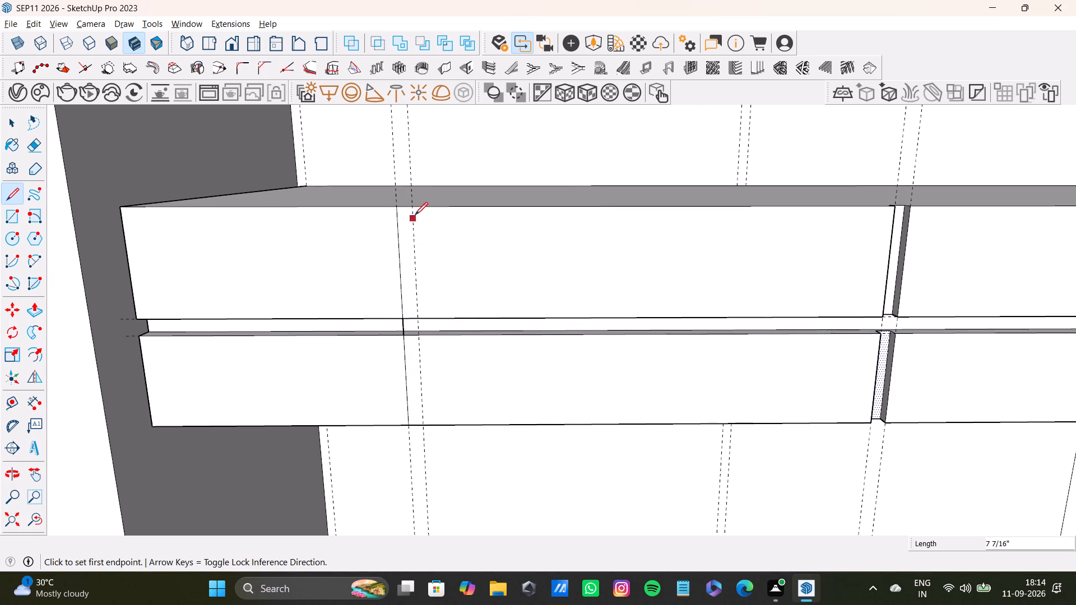
pyautogui.click(415, 208)
pyautogui.click(423, 430)
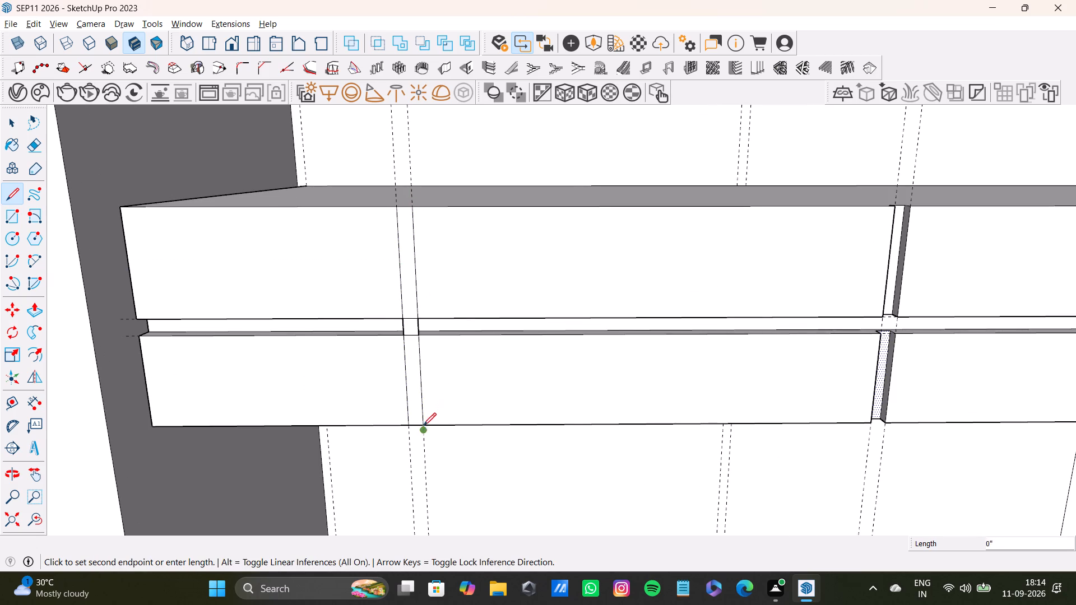
pyautogui.press('space')
# Delete the short line stub overshooting the shelf's bottom edge near the square end.
pyautogui.scroll(13, 414, 390)
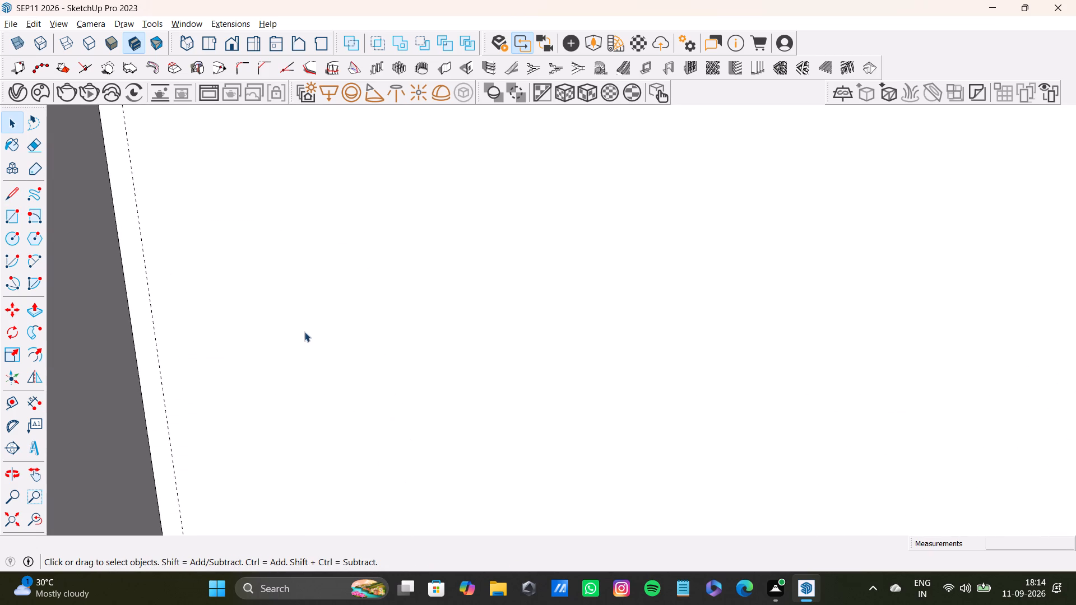
pyautogui.scroll(-6, 303, 332)
pyautogui.click(264, 291)
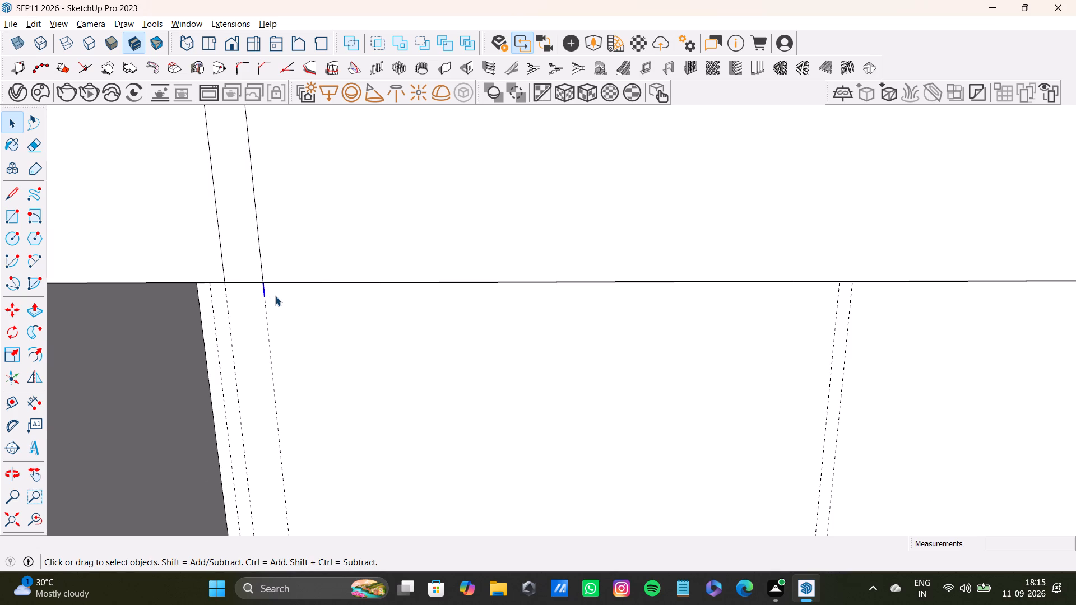
pyautogui.press('Delete')
# Delete the small face bridging the horizontal groove between the two new lines, along with its two side edges.
pyautogui.scroll(-7, 254, 259)
pyautogui.keyDown('shift'); pyautogui.moveTo(287, 214); pyautogui.dragTo(538, 431, button='middle'); pyautogui.keyUp('shift')
pyautogui.scroll(1, 438, 399)
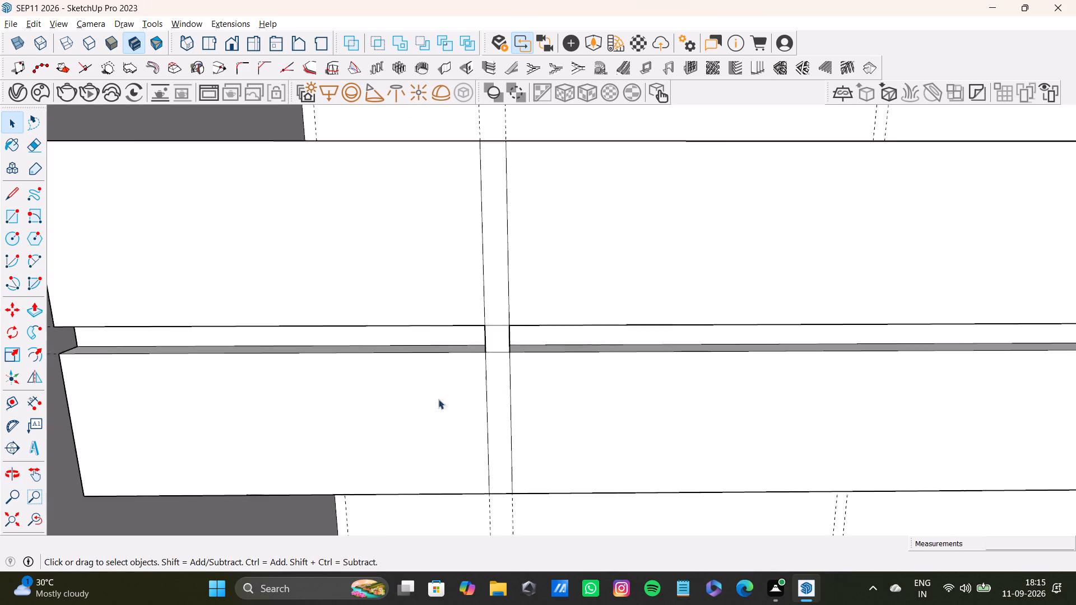
pyautogui.scroll(6, 438, 399)
pyautogui.moveTo(491, 328); pyautogui.dragTo(619, 336, button='middle')
pyautogui.scroll(3, 505, 329)
pyautogui.moveTo(516, 327); pyautogui.dragTo(569, 313, button='middle')
pyautogui.click(553, 311)
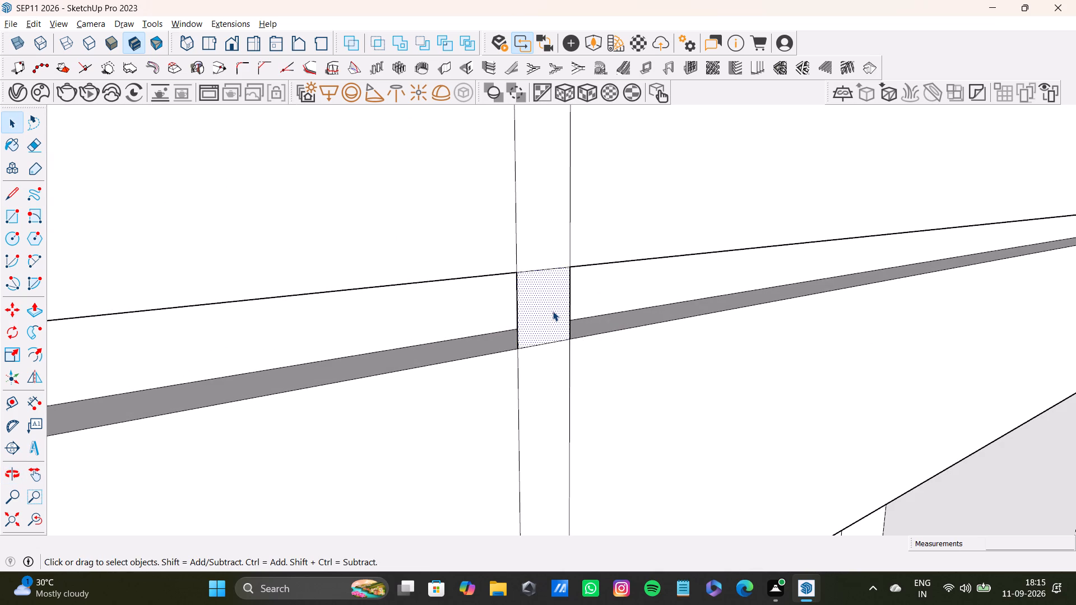
pyautogui.press('Delete')
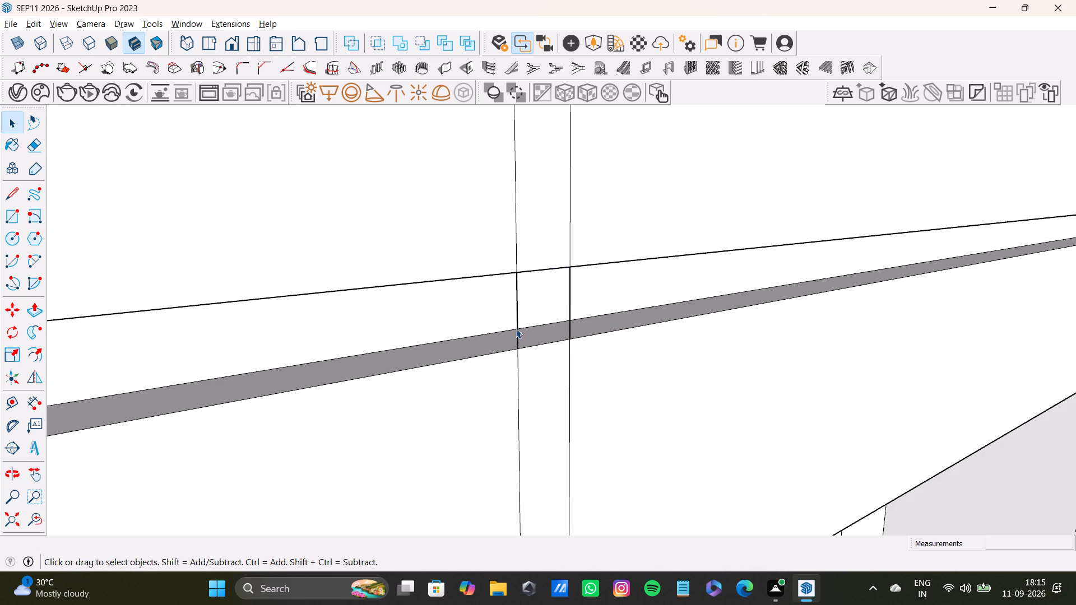
pyautogui.click(516, 329)
pyautogui.press('Delete')
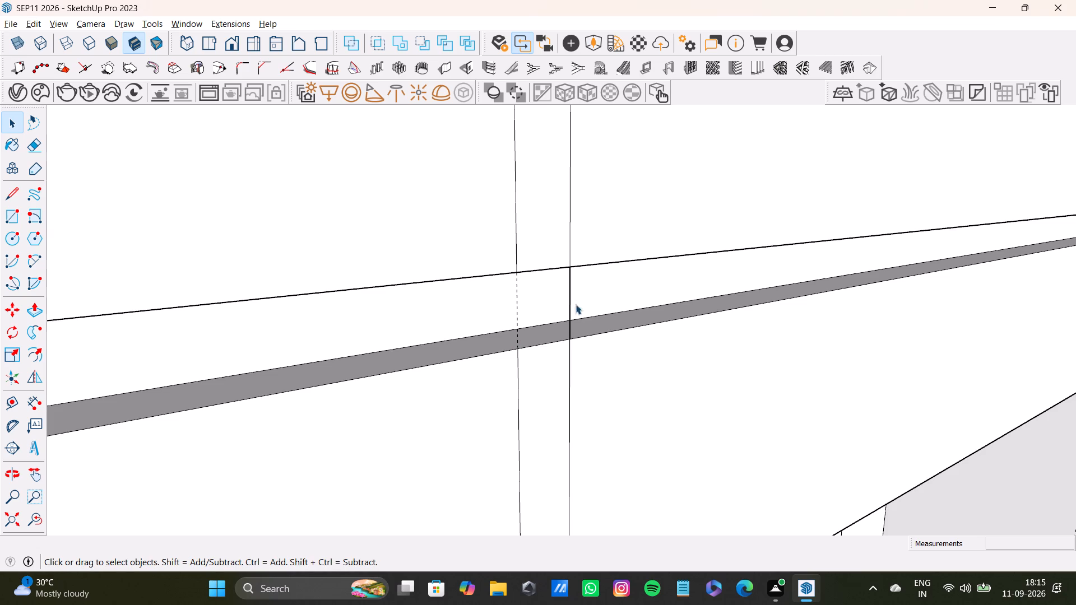
pyautogui.click(570, 316)
pyautogui.press('Delete')
# Push/Pull the narrow strip above the horizontal groove near the square end inward to form a recess.
pyautogui.scroll(-2, 581, 315)
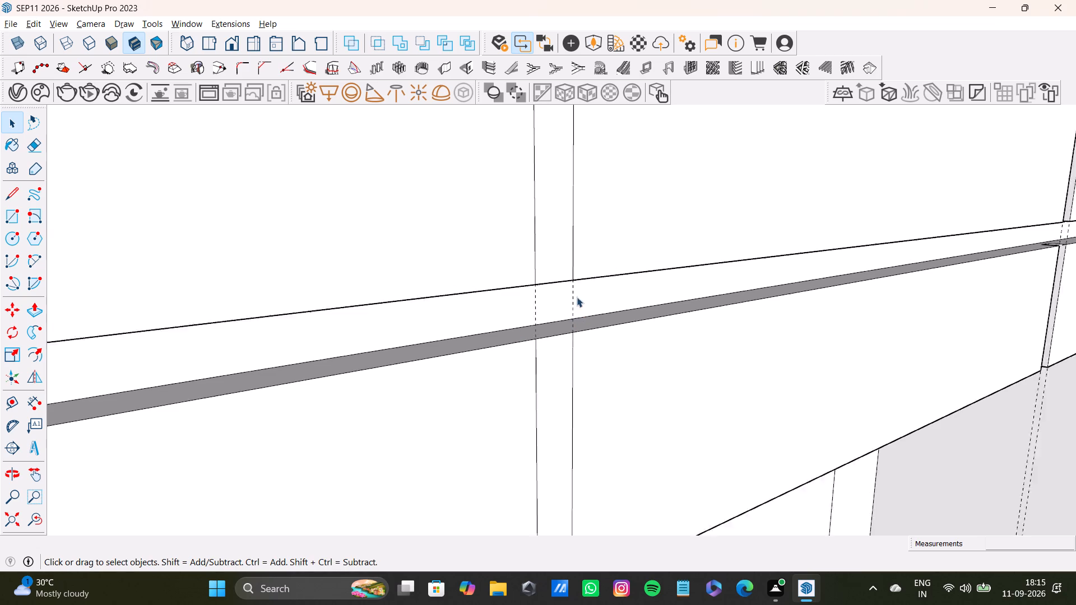
pyautogui.scroll(-7, 577, 297)
pyautogui.moveTo(579, 276); pyautogui.dragTo(407, 350, button='middle')
pyautogui.click(353, 293)
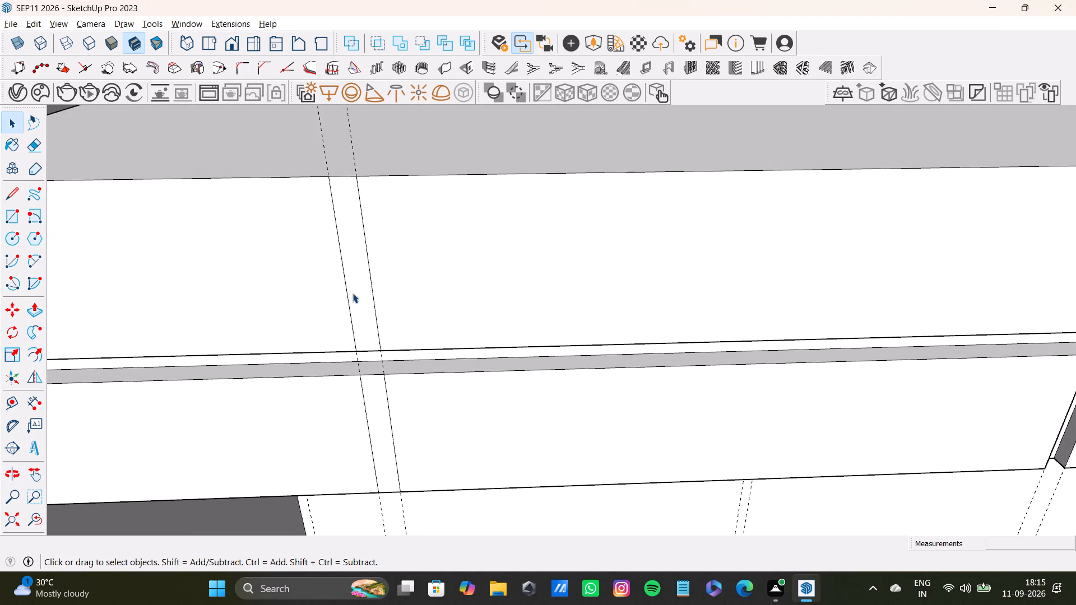
pyautogui.press('p')
pyautogui.moveTo(353, 293); pyautogui.dragTo(358, 287)
pyautogui.press('space')
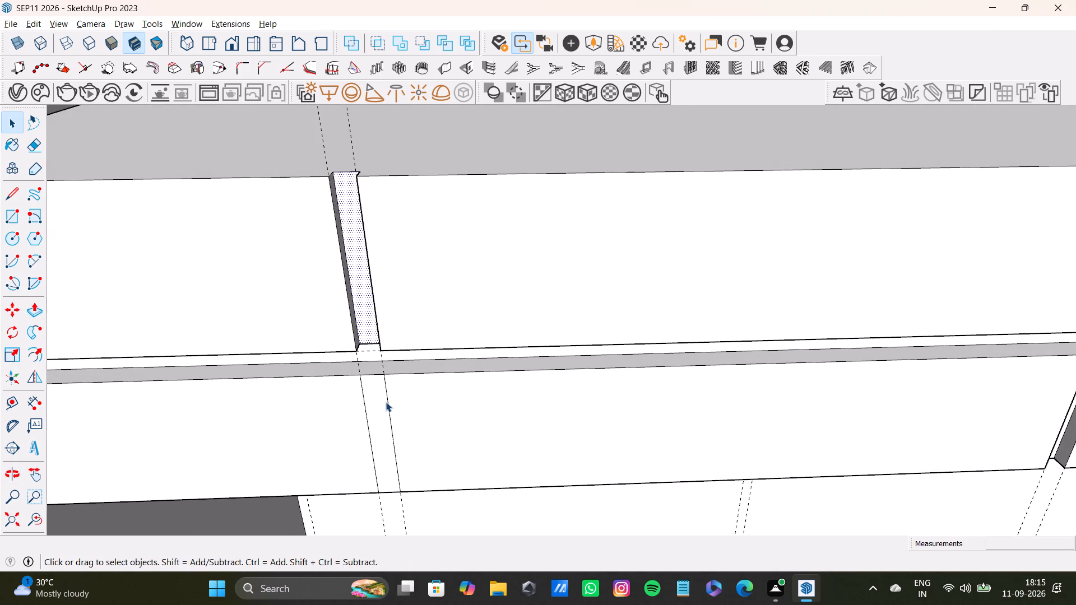
# Push/Pull the narrow strip below the horizontal groove near the square end inward about 5/16".
pyautogui.click(379, 411)
pyautogui.press('p')
pyautogui.moveTo(378, 411); pyautogui.dragTo(373, 338)
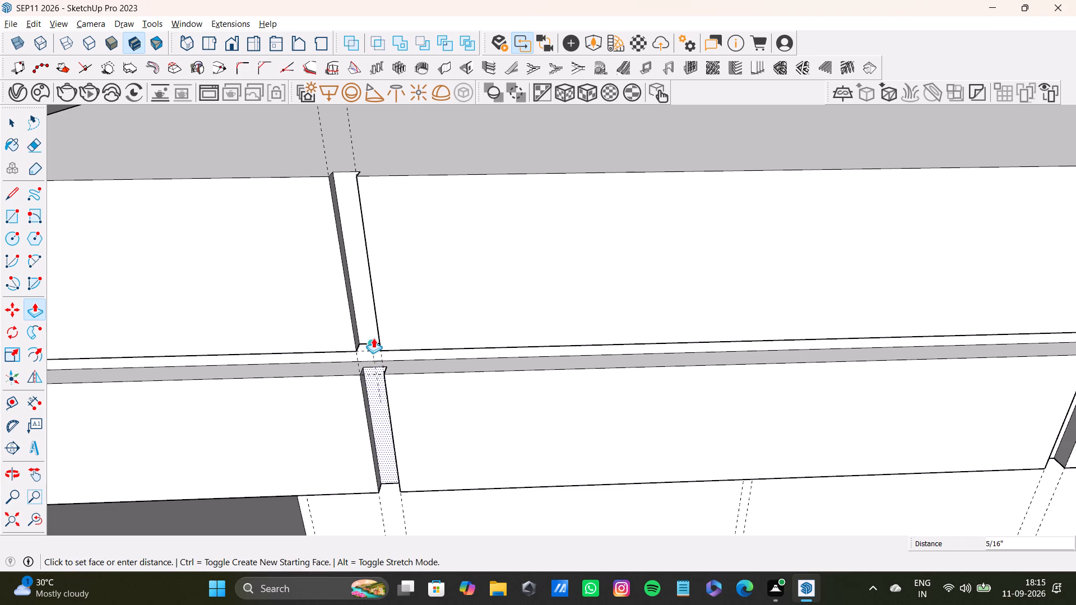
pyautogui.moveTo(373, 338); pyautogui.dragTo(373, 337)
pyautogui.press('space')
# Draw two vertical lines along the guide pair near the rounded end, from the top edge to the horizontal groove.
pyautogui.scroll(-13, 388, 338)
pyautogui.keyDown('shift'); pyautogui.moveTo(858, 366); pyautogui.dragTo(537, 403, button='middle'); pyautogui.keyUp('shift')
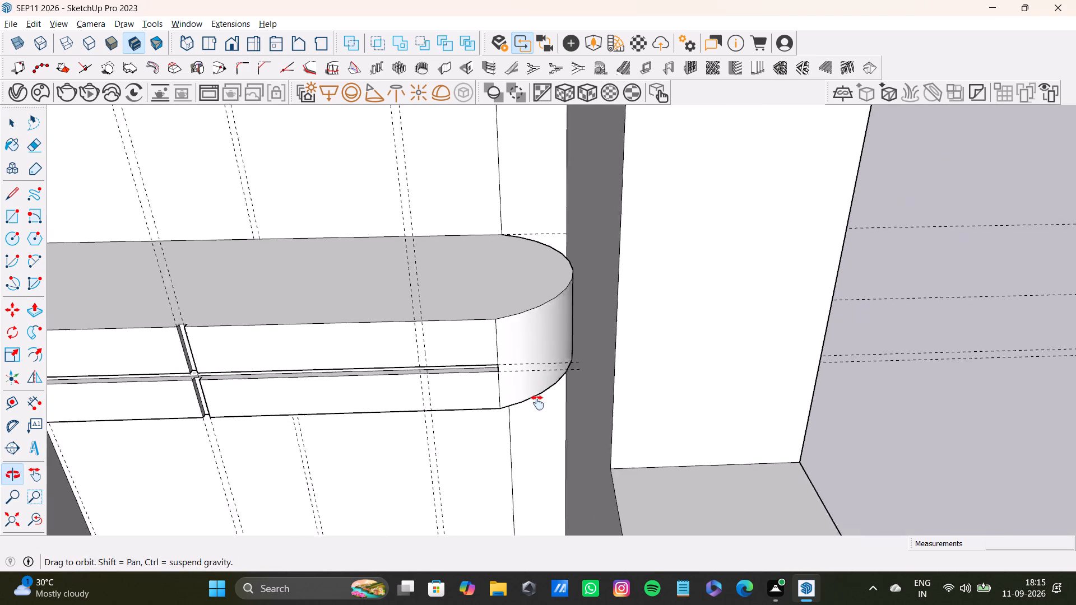
pyautogui.keyDown('shift'); pyautogui.moveTo(537, 403); pyautogui.dragTo(536, 403, button='middle'); pyautogui.keyUp('shift')
pyautogui.scroll(5, 454, 366)
pyautogui.press('l')
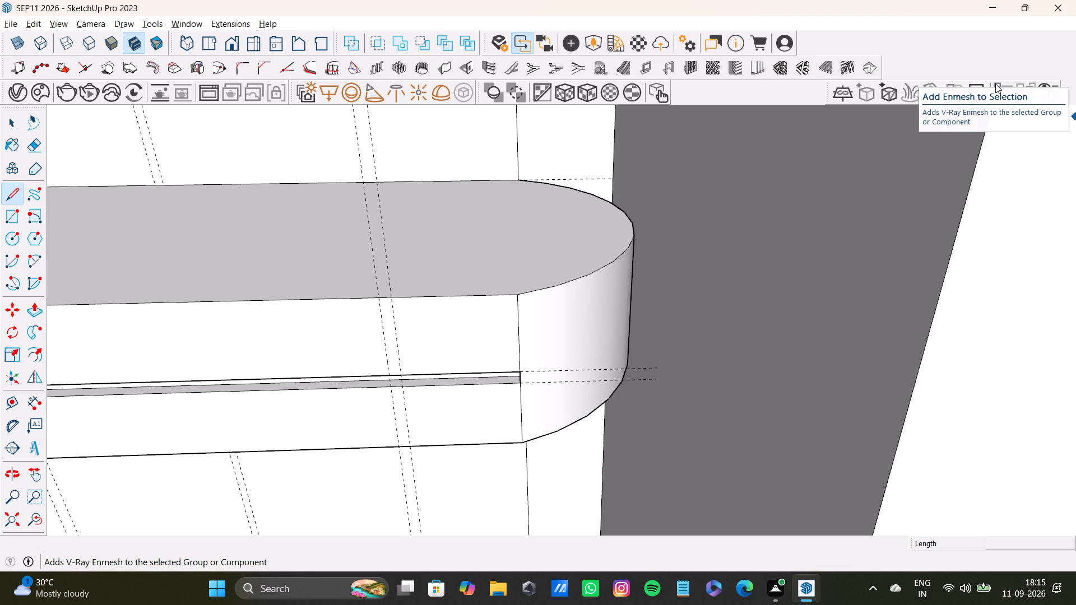
pyautogui.scroll(4, 298, 258)
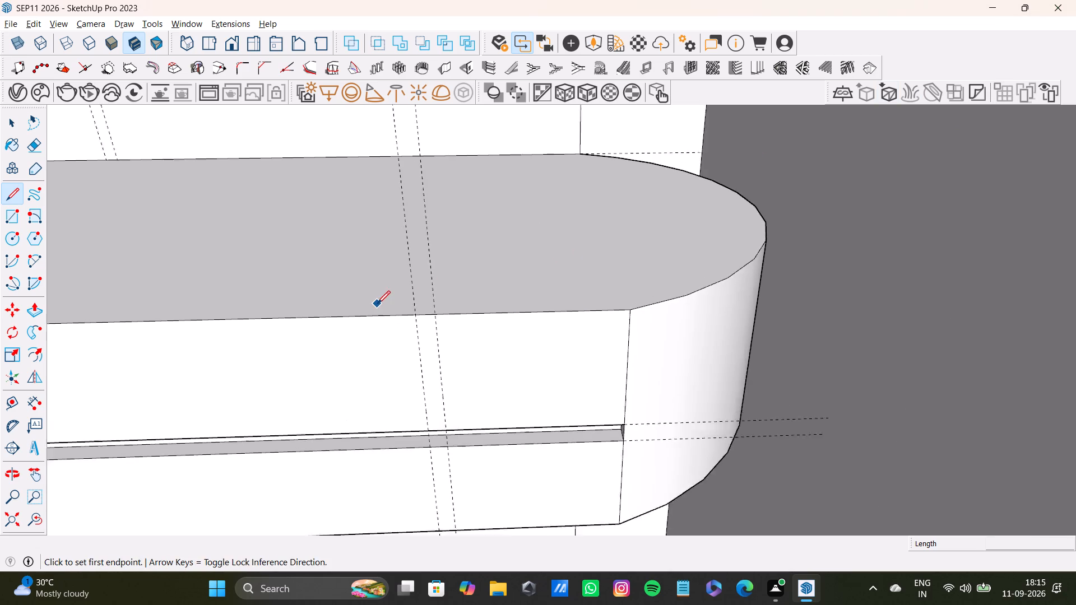
pyautogui.scroll(2, 377, 304)
pyautogui.click(425, 314)
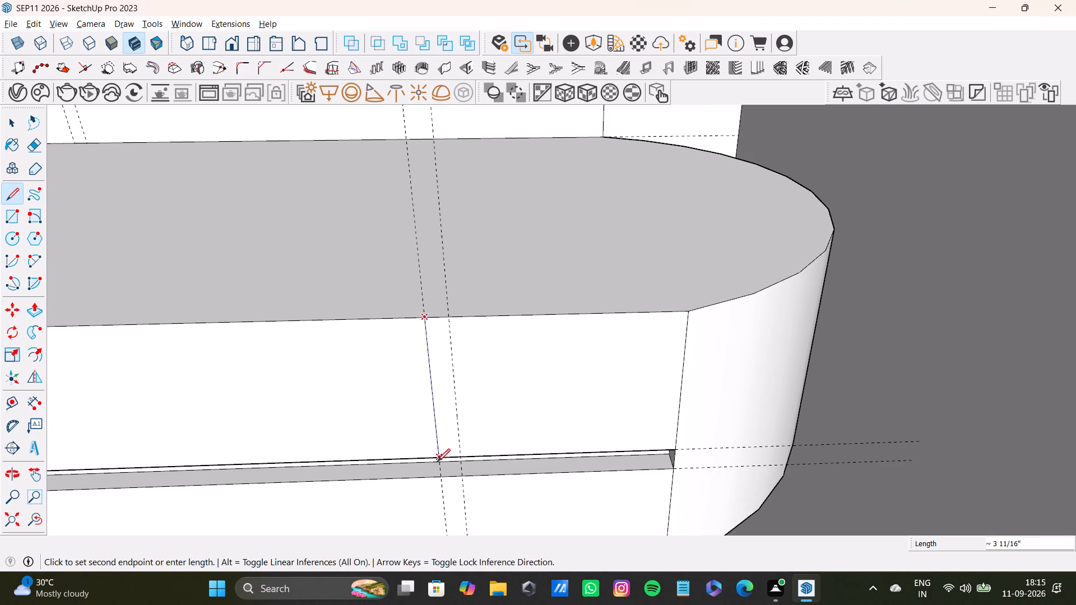
pyautogui.click(437, 462)
pyautogui.click(451, 319)
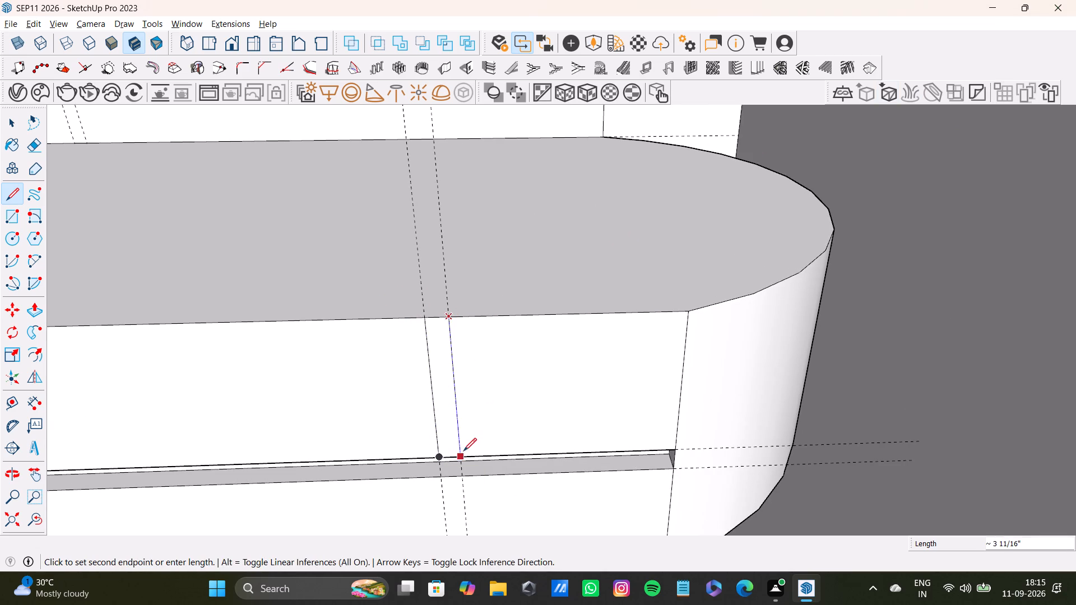
pyautogui.click(463, 455)
# Draw lines along the rounded-end guide pair from the groove's lower edge to the shelf's bottom edge.
pyautogui.keyDown('shift'); pyautogui.moveTo(469, 454); pyautogui.dragTo(470, 287, button='middle'); pyautogui.keyUp('shift')
pyautogui.scroll(6, 452, 315)
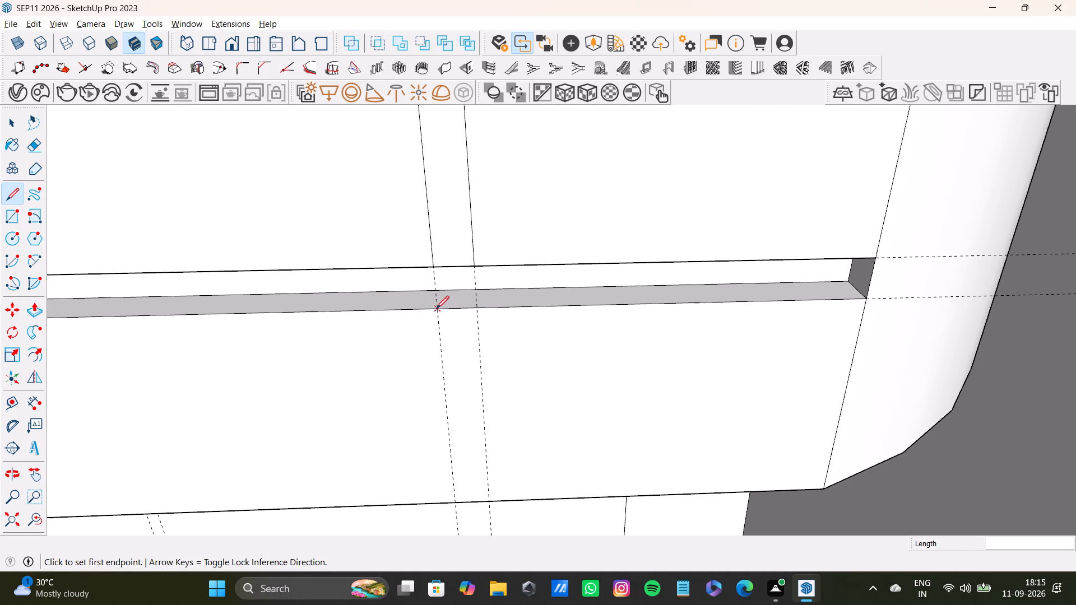
pyautogui.click(436, 309)
pyautogui.click(452, 510)
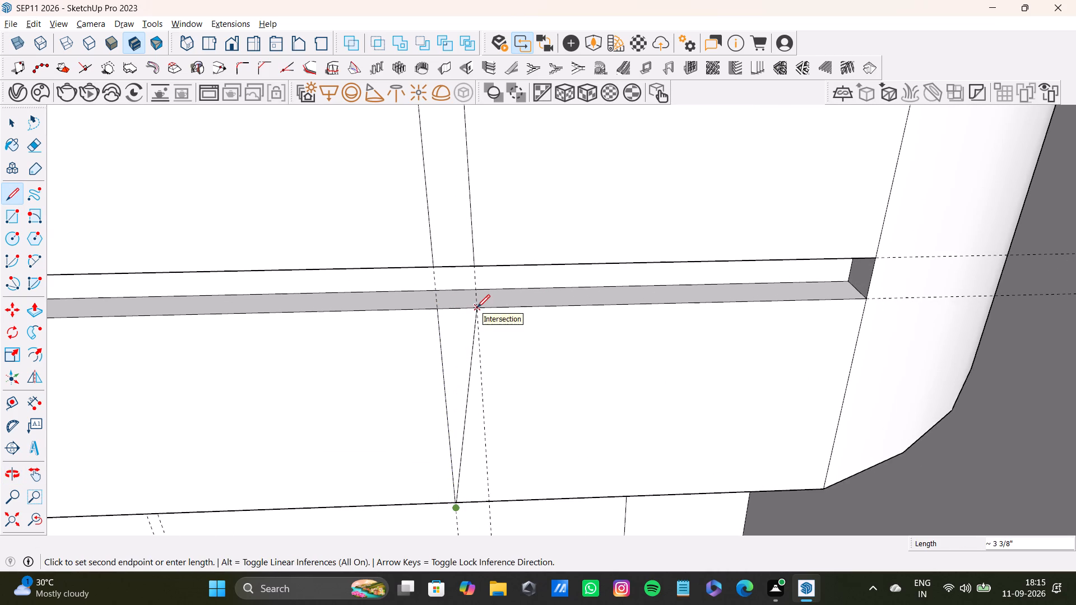
pyautogui.moveTo(477, 308); pyautogui.dragTo(480, 316)
pyautogui.click(490, 504)
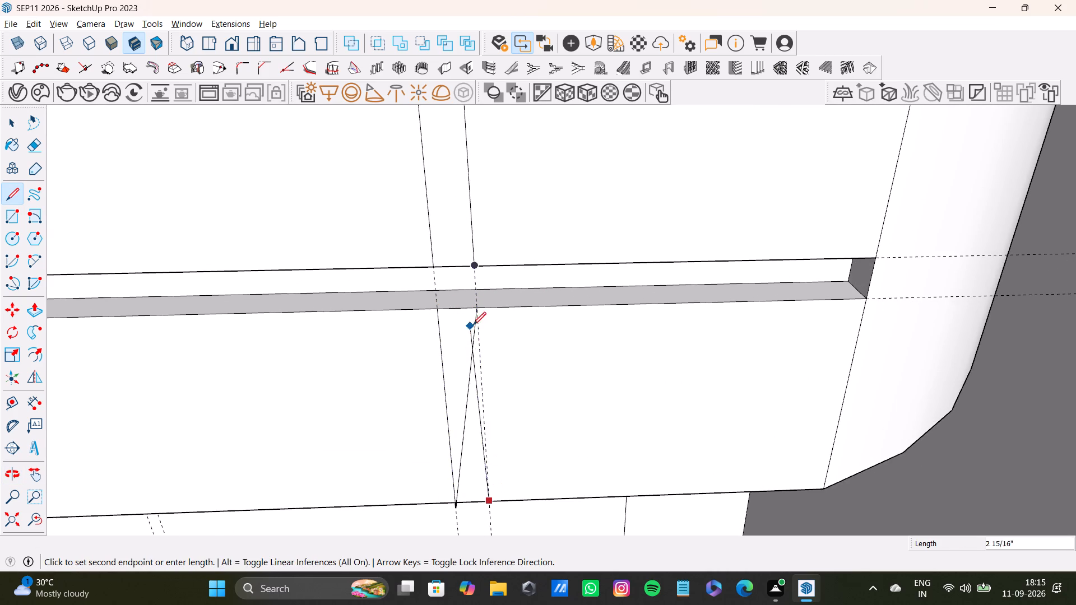
pyautogui.click(476, 309)
# Delete the stray diagonal line between the two lower lines and the leftover stub at the shelf's bottom edge.
pyautogui.press('space')
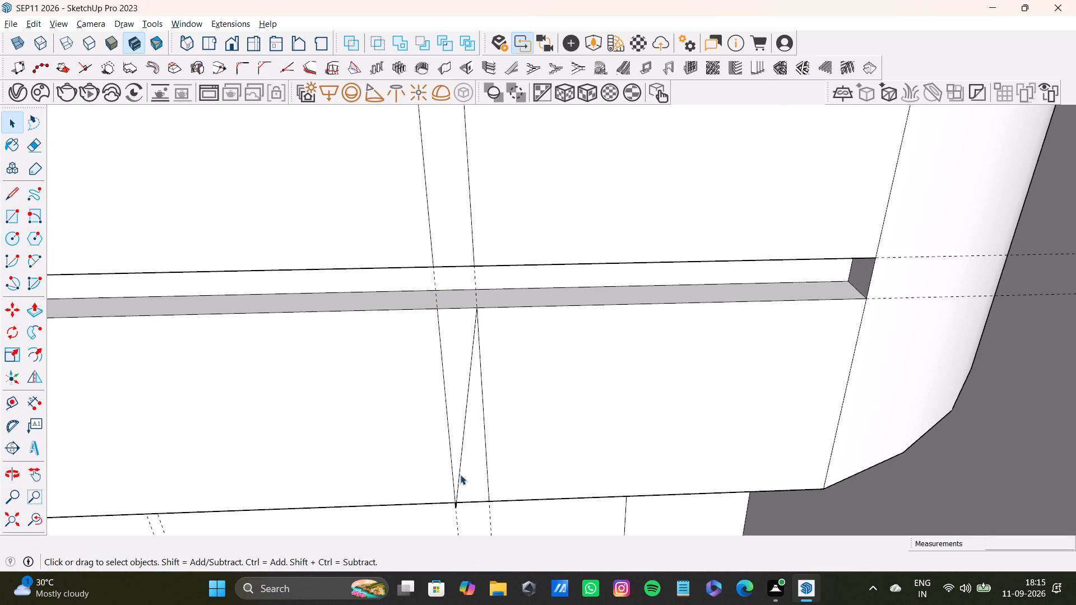
pyautogui.click(460, 474)
pyautogui.press('Delete')
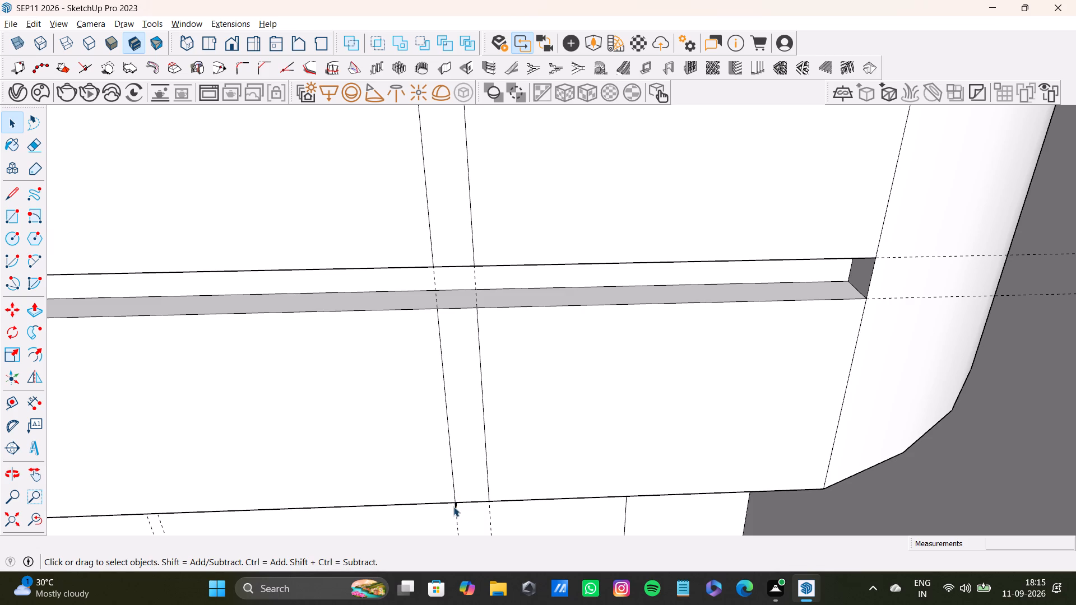
pyautogui.click(454, 506)
pyautogui.press('Delete')
pyautogui.scroll(-2, 462, 505)
pyautogui.scroll(7, 462, 505)
pyautogui.moveTo(462, 505); pyautogui.dragTo(448, 483, button='middle')
pyautogui.scroll(-2, 448, 483)
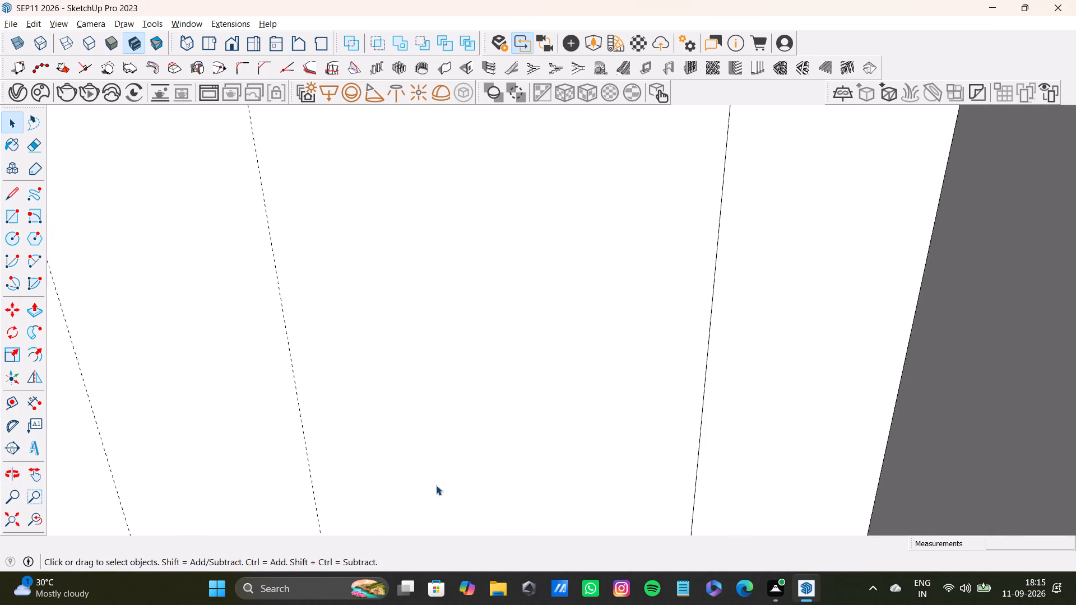
pyautogui.scroll(-7, 436, 485)
pyautogui.scroll(7, 364, 440)
pyautogui.moveTo(389, 424); pyautogui.dragTo(260, 254, button='middle')
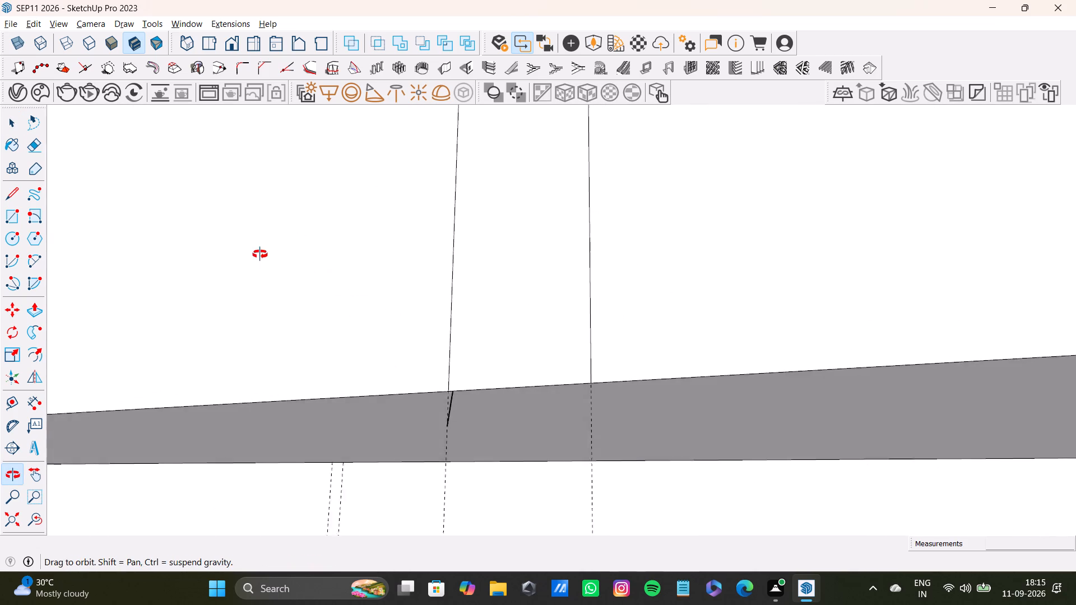
pyautogui.moveTo(260, 254); pyautogui.dragTo(252, 254, button='middle')
pyautogui.scroll(5, 418, 393)
pyautogui.click(464, 411)
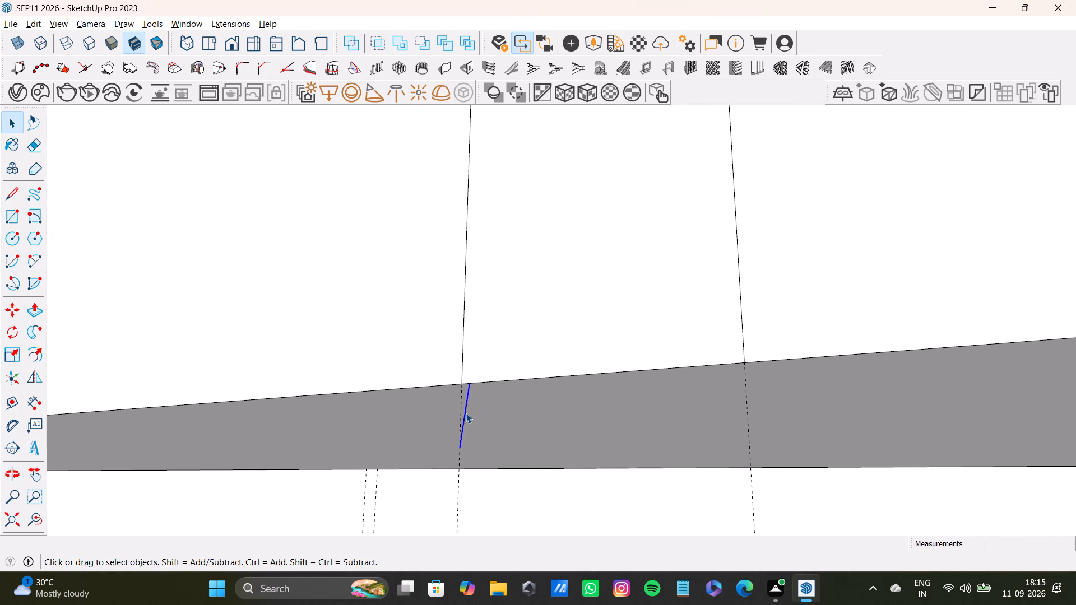
pyautogui.press('Delete')
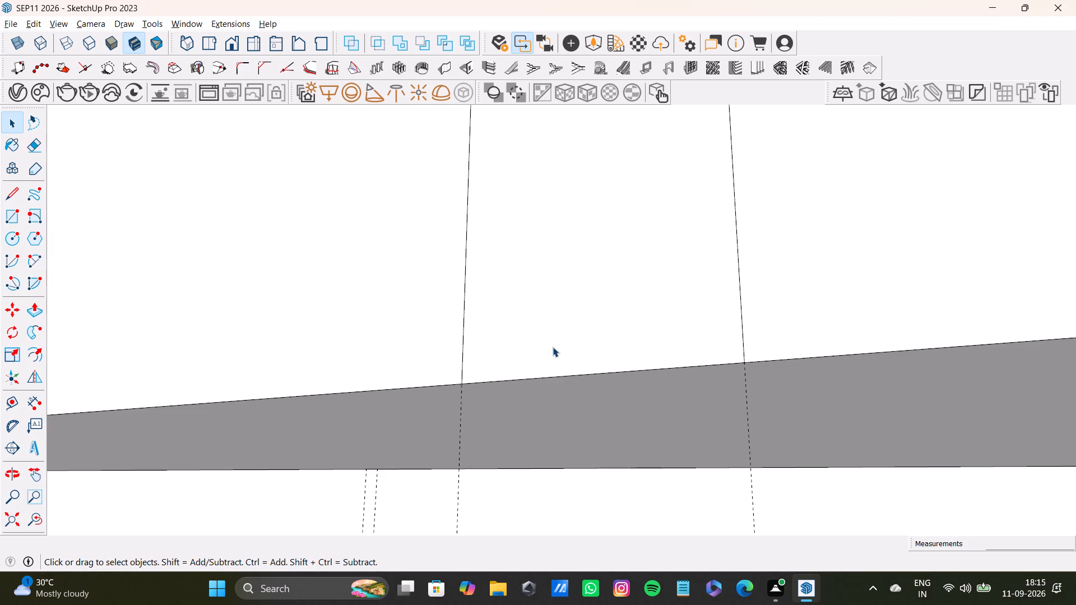
# Push/Pull the narrow strip above the horizontal groove near the shelf's rounded end inward.
pyautogui.moveTo(554, 391); pyautogui.dragTo(639, 489, button='middle')
pyautogui.scroll(-11, 503, 291)
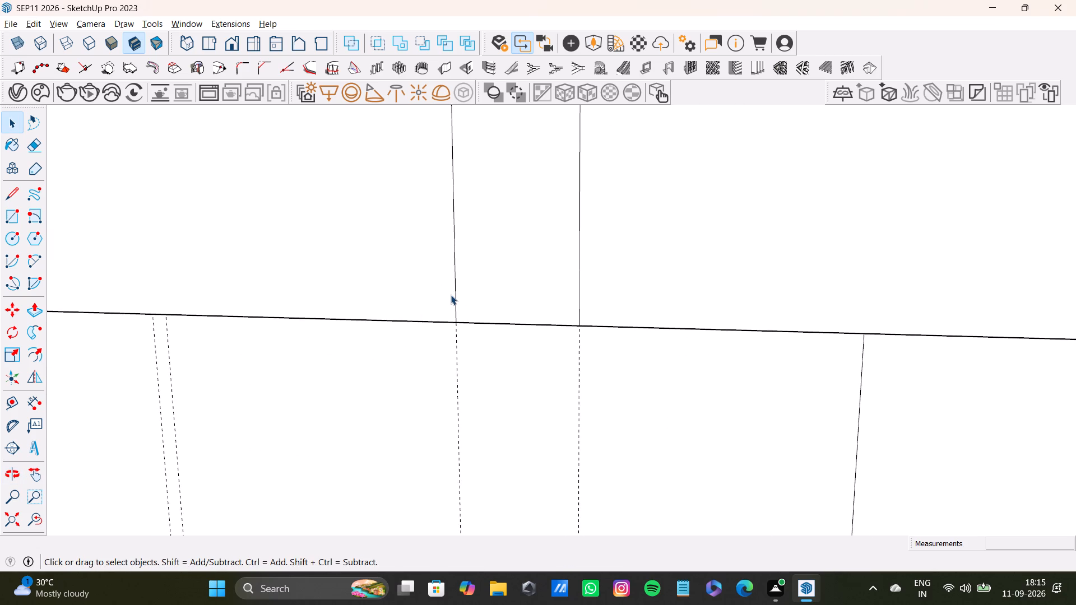
pyautogui.scroll(-1, 451, 295)
pyautogui.keyDown('shift'); pyautogui.moveTo(445, 219); pyautogui.dragTo(520, 426, button='middle'); pyautogui.keyUp('shift')
pyautogui.scroll(-12, 526, 355)
pyautogui.keyDown('shift'); pyautogui.moveTo(525, 322); pyautogui.dragTo(540, 415, button='middle'); pyautogui.keyUp('shift')
pyautogui.moveTo(480, 370); pyautogui.dragTo(481, 369, button='middle')
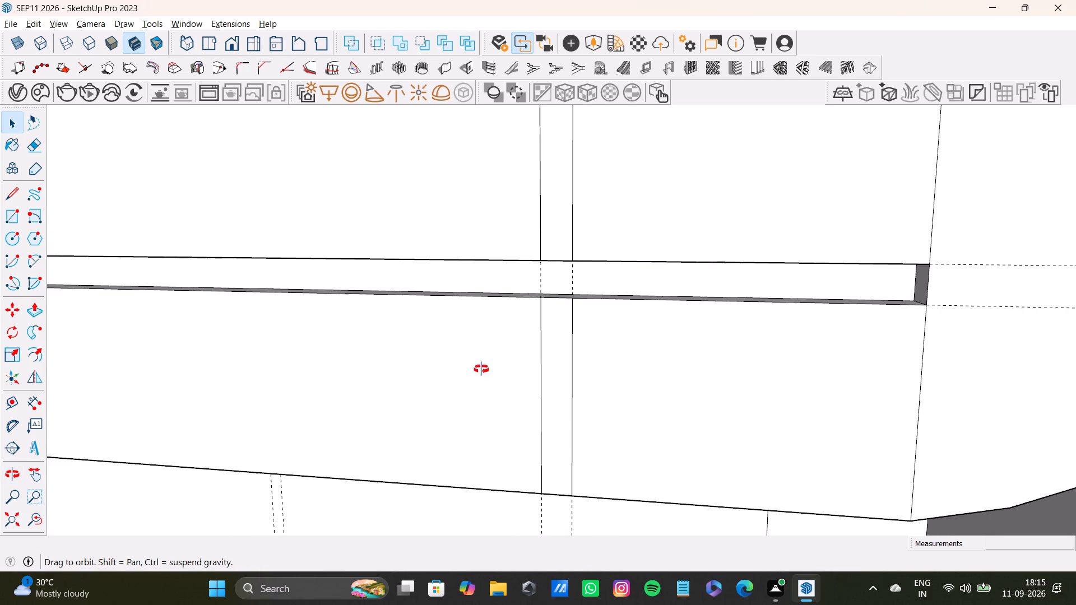
pyautogui.moveTo(481, 369); pyautogui.dragTo(526, 476, button='middle')
pyautogui.click(576, 267)
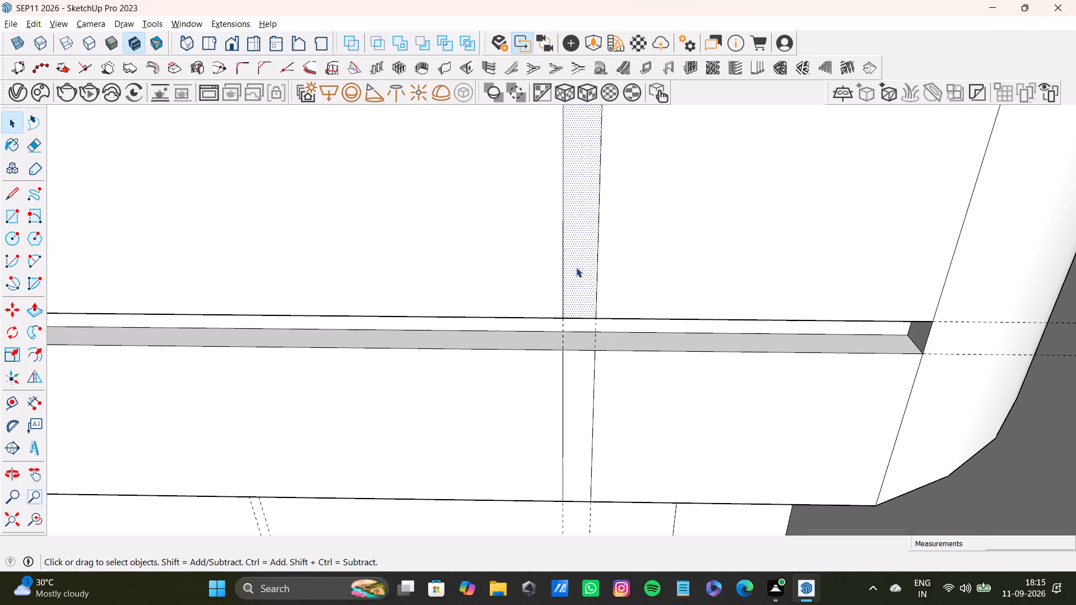
pyautogui.press('p')
pyautogui.moveTo(576, 267); pyautogui.dragTo(581, 257)
pyautogui.click(585, 372)
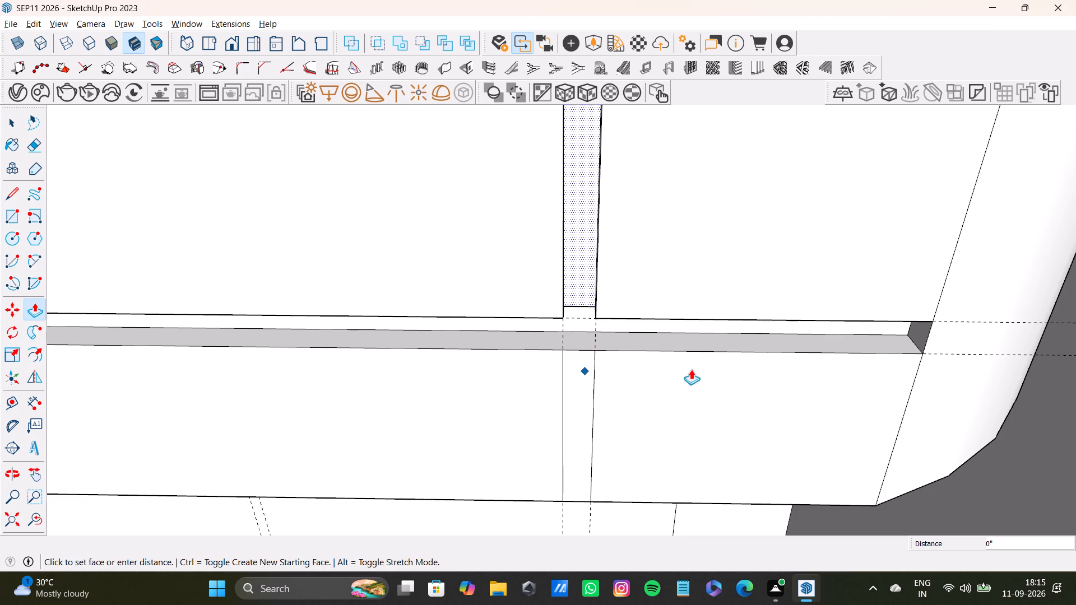
pyautogui.click(582, 311)
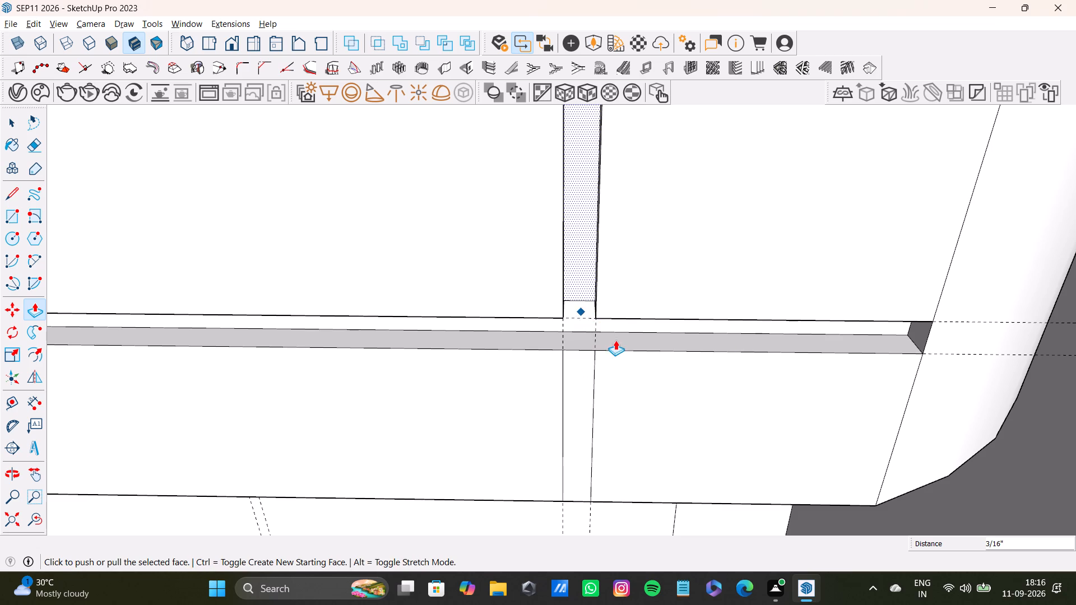
pyautogui.scroll(8, 574, 299)
pyautogui.moveTo(577, 297); pyautogui.dragTo(572, 306, button='middle')
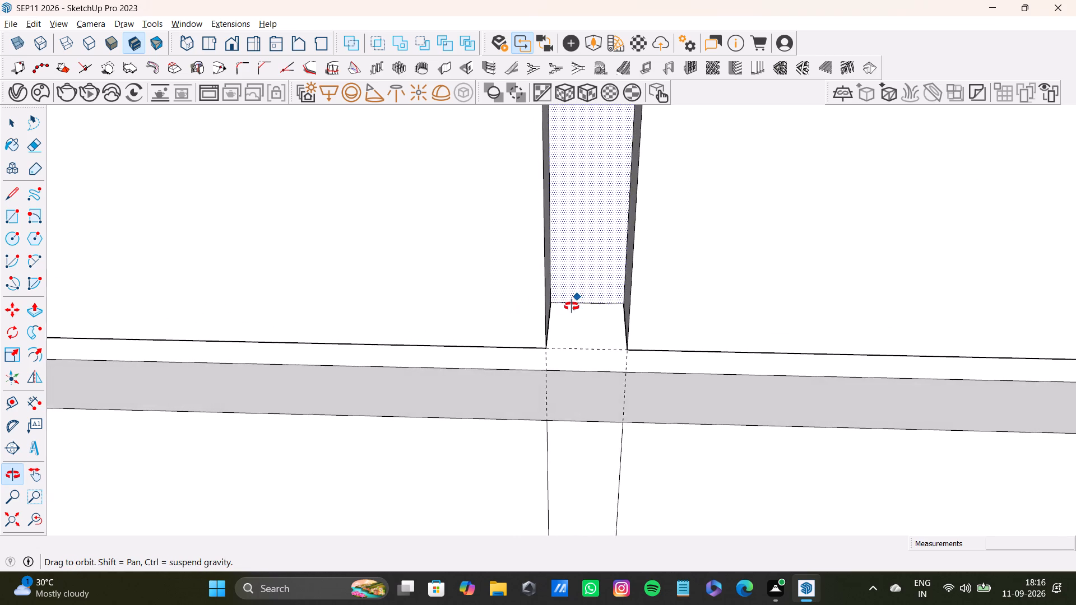
pyautogui.moveTo(572, 306); pyautogui.dragTo(574, 313, button='middle')
pyautogui.moveTo(575, 274); pyautogui.dragTo(572, 290)
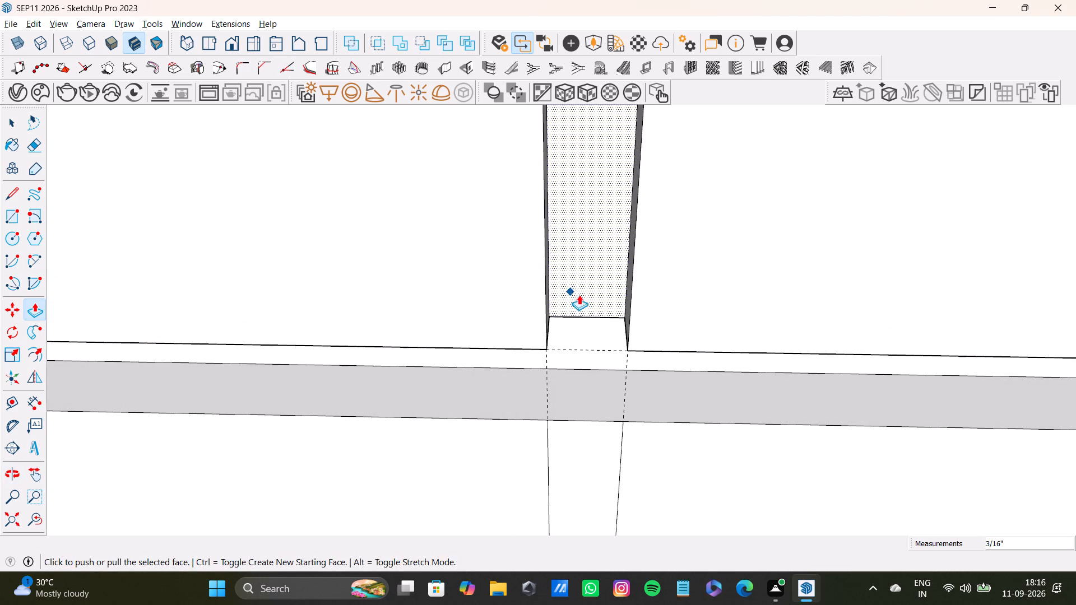
pyautogui.press('space')
# Push/Pull the narrow strip below the horizontal groove near the shelf's rounded end inward about 3/16".
pyautogui.keyDown('shift'); pyautogui.moveTo(606, 497); pyautogui.dragTo(581, 319, button='middle'); pyautogui.keyUp('shift')
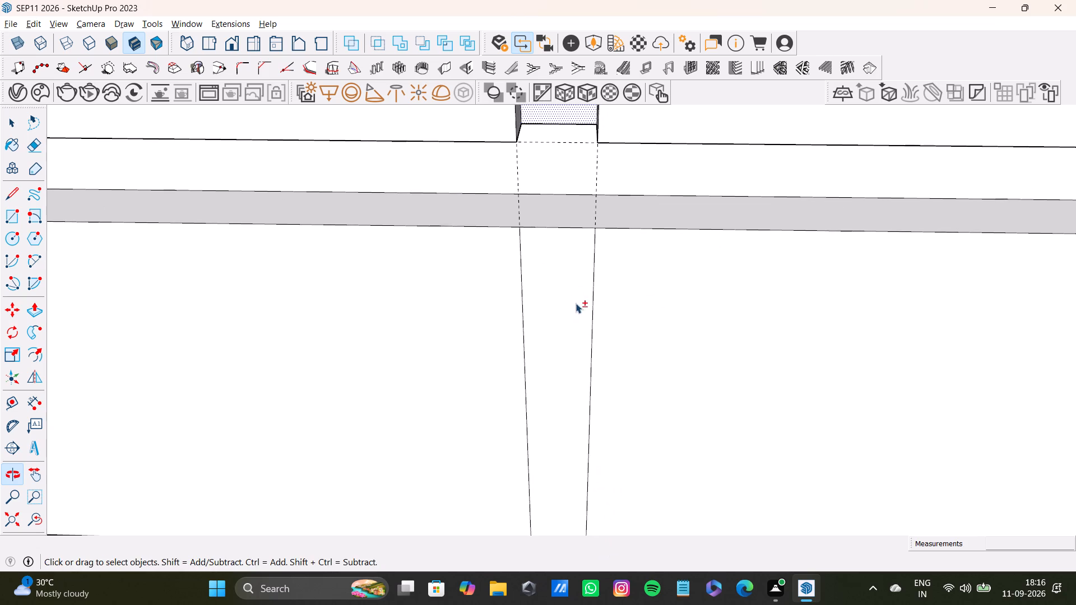
pyautogui.press('space')
pyautogui.click(558, 291)
pyautogui.press('p')
pyautogui.moveTo(558, 291); pyautogui.dragTo(563, 280)
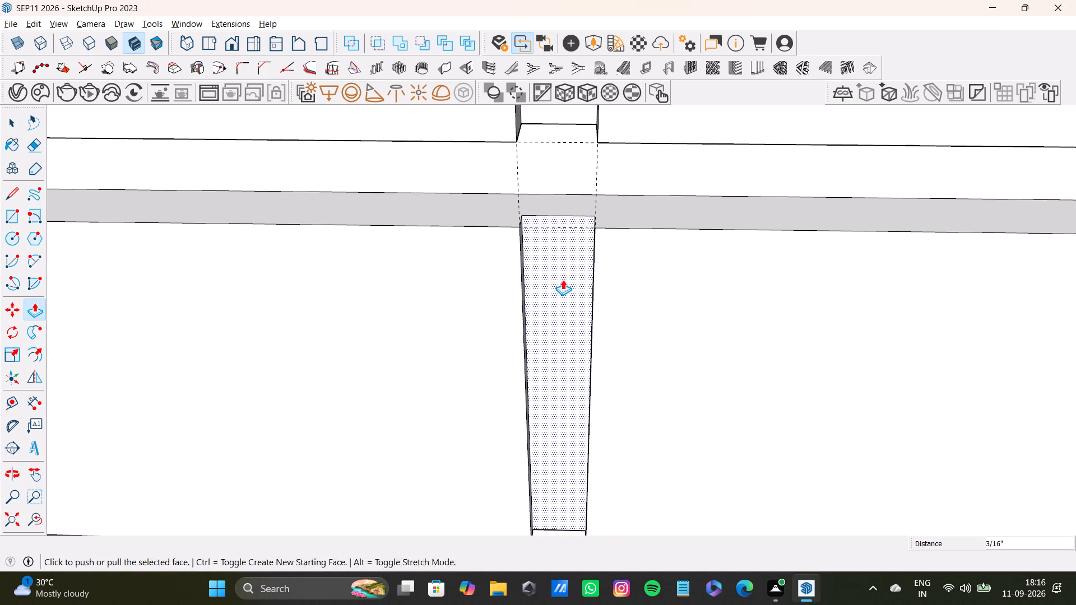
pyautogui.press('space')
# Place two closely spaced vertical guides near the middle of the first wardrobe column, the second about 1' 11/16" from its right edge.
pyautogui.scroll(-19, 561, 298)
pyautogui.keyDown('shift'); pyautogui.moveTo(546, 324); pyautogui.dragTo(850, 364, button='middle'); pyautogui.keyUp('shift')
pyautogui.scroll(-6, 777, 382)
pyautogui.moveTo(777, 382); pyautogui.dragTo(861, 441, button='middle')
pyautogui.scroll(-11, 833, 427)
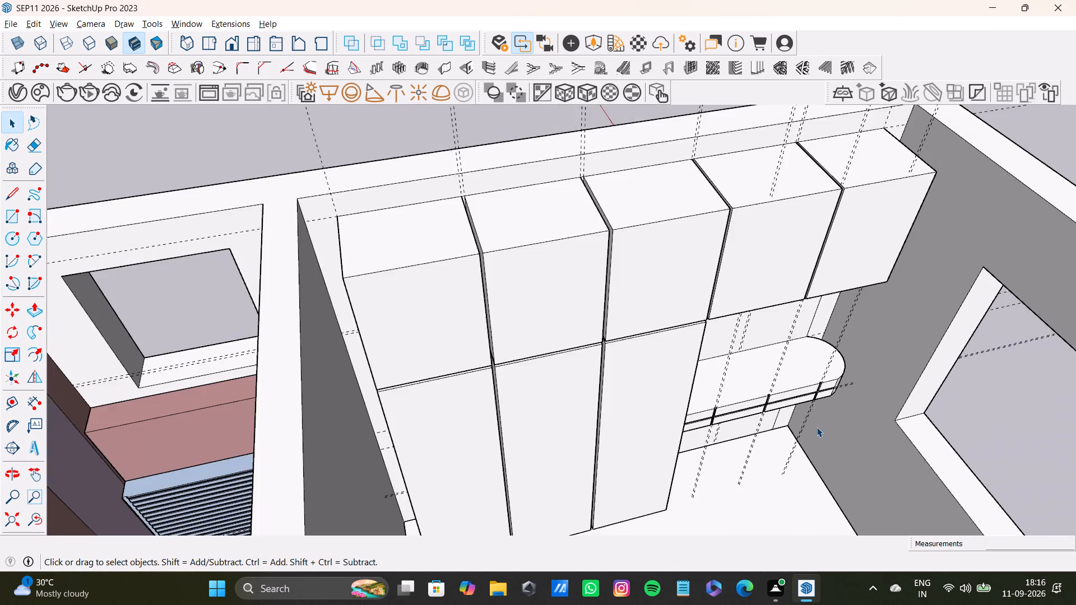
pyautogui.moveTo(819, 416); pyautogui.dragTo(702, 371, button='middle')
pyautogui.scroll(5, 240, 310)
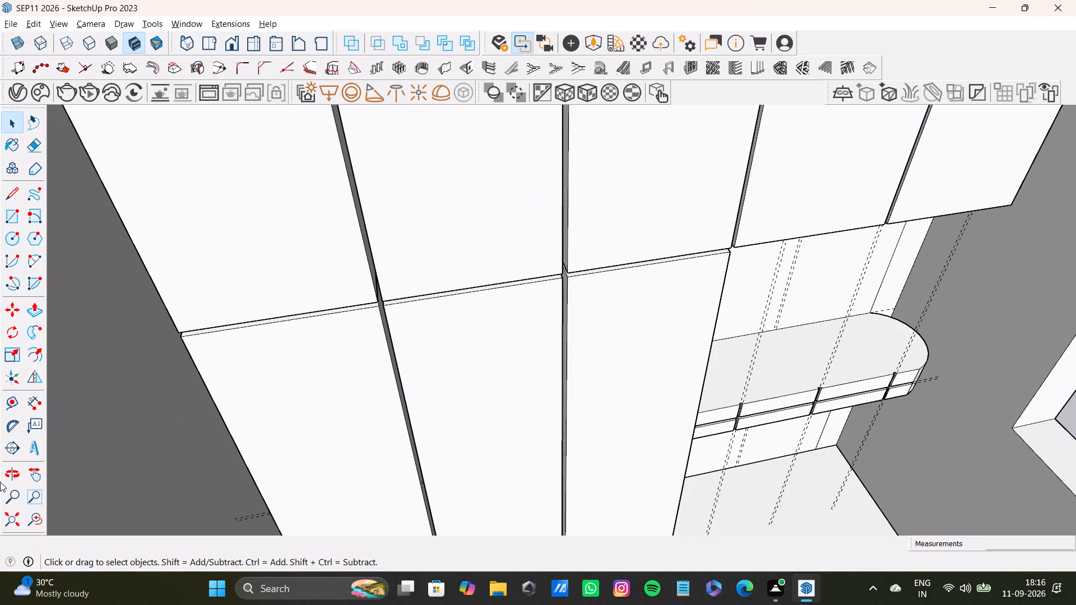
pyautogui.scroll(-8, 332, 317)
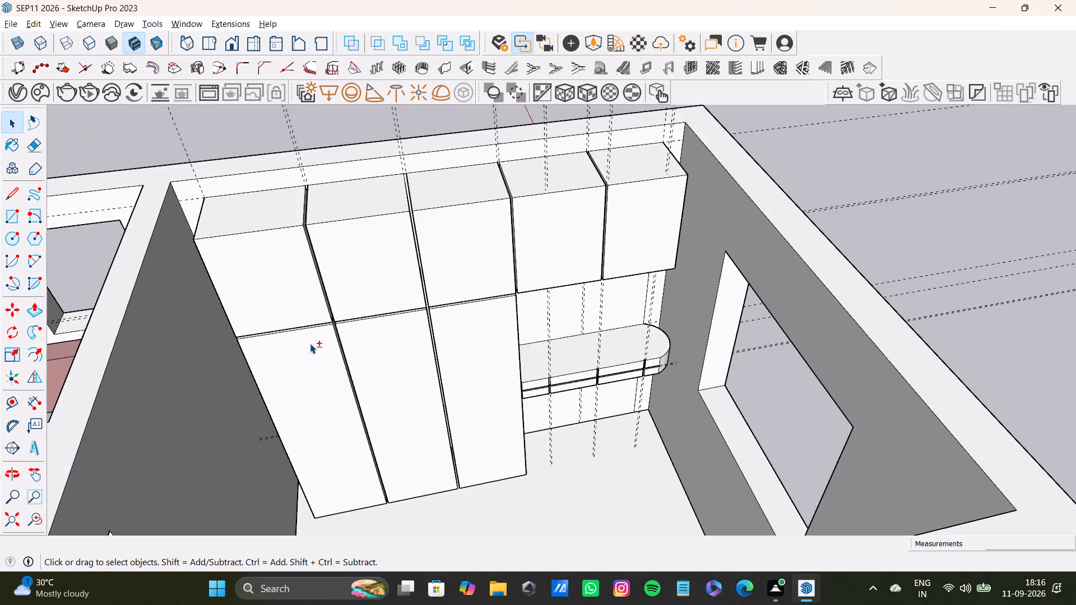
pyautogui.keyDown('shift'); pyautogui.moveTo(310, 343); pyautogui.dragTo(303, 353, button='middle'); pyautogui.keyUp('shift')
pyautogui.moveTo(332, 347); pyautogui.dragTo(253, 350, button='middle')
pyautogui.scroll(4, 267, 321)
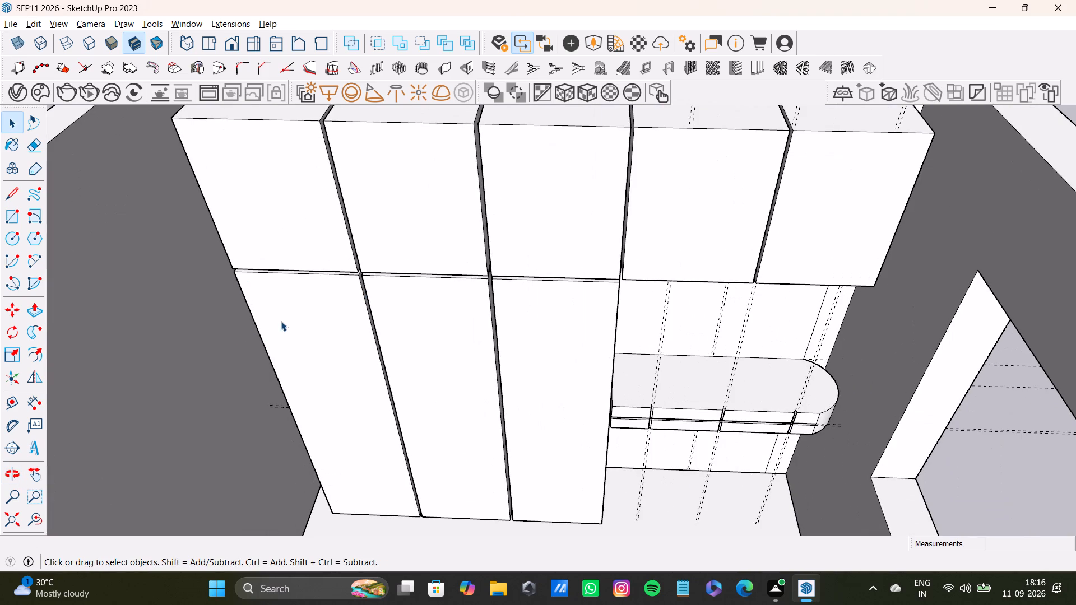
pyautogui.press('t')
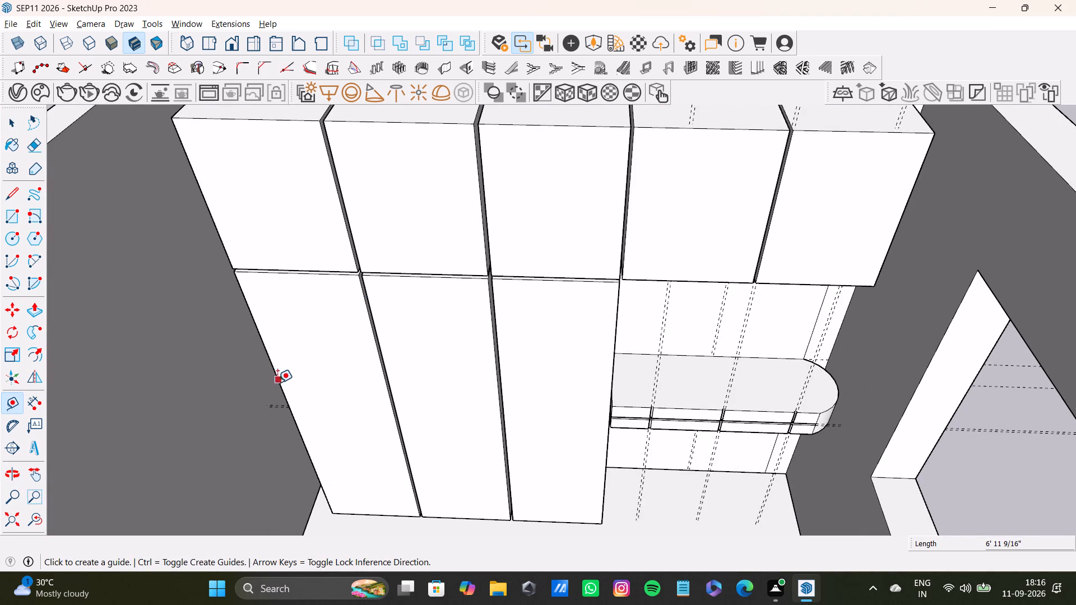
pyautogui.click(280, 385)
pyautogui.click(322, 373)
pyautogui.click(375, 354)
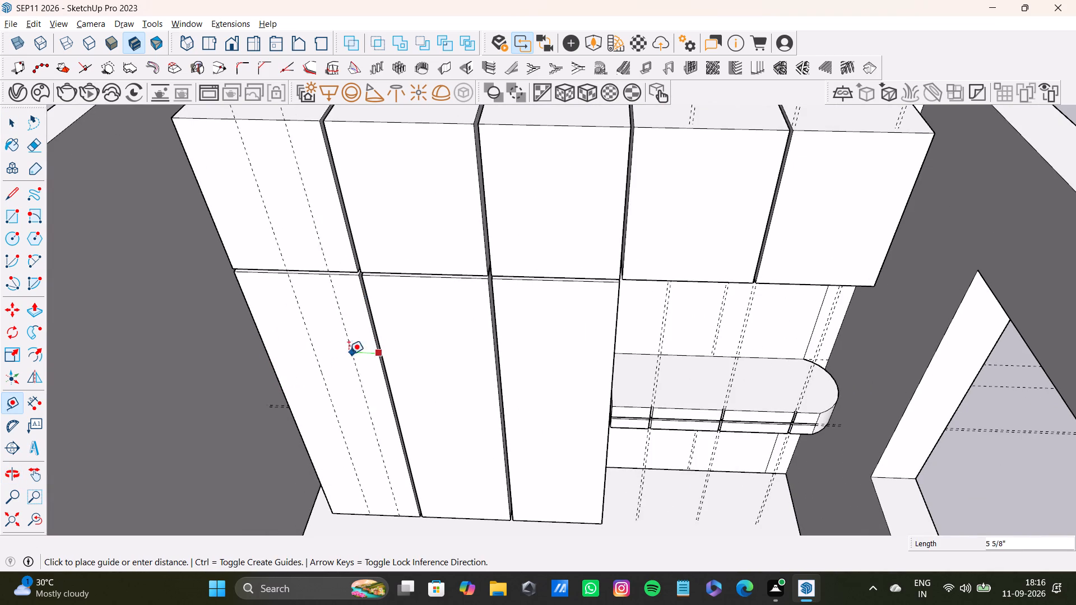
pyautogui.click(319, 351)
# Place two vertical guides on the second wardrobe column, about 10" from its left edge and 1' 11/16" from its right edge.
pyautogui.click(387, 356)
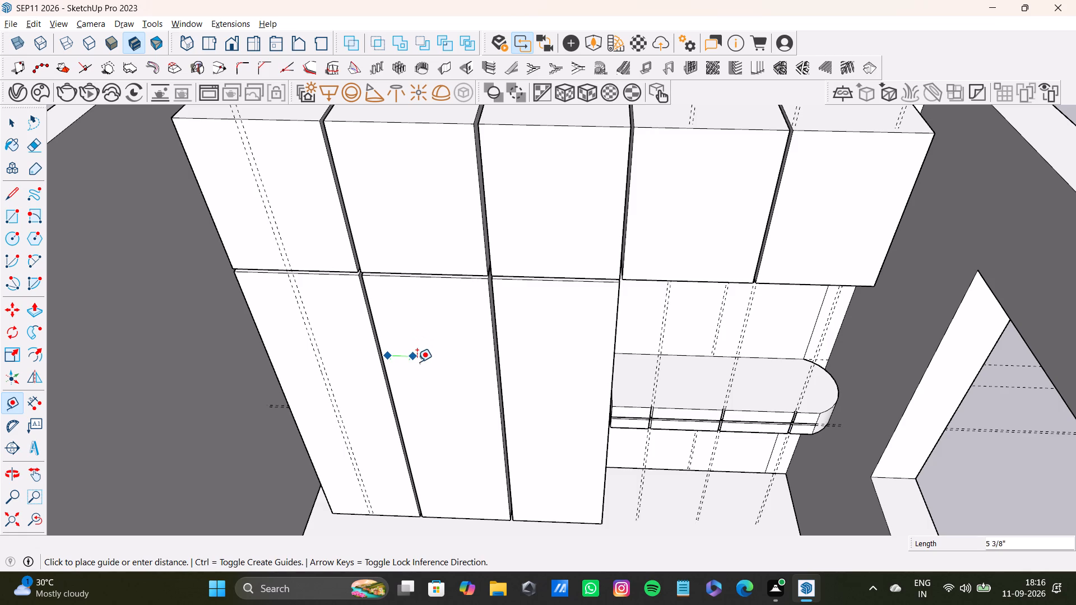
pyautogui.press('space')
pyautogui.press('t')
pyautogui.scroll(2, 388, 388)
pyautogui.moveTo(395, 388); pyautogui.dragTo(427, 371, button='middle')
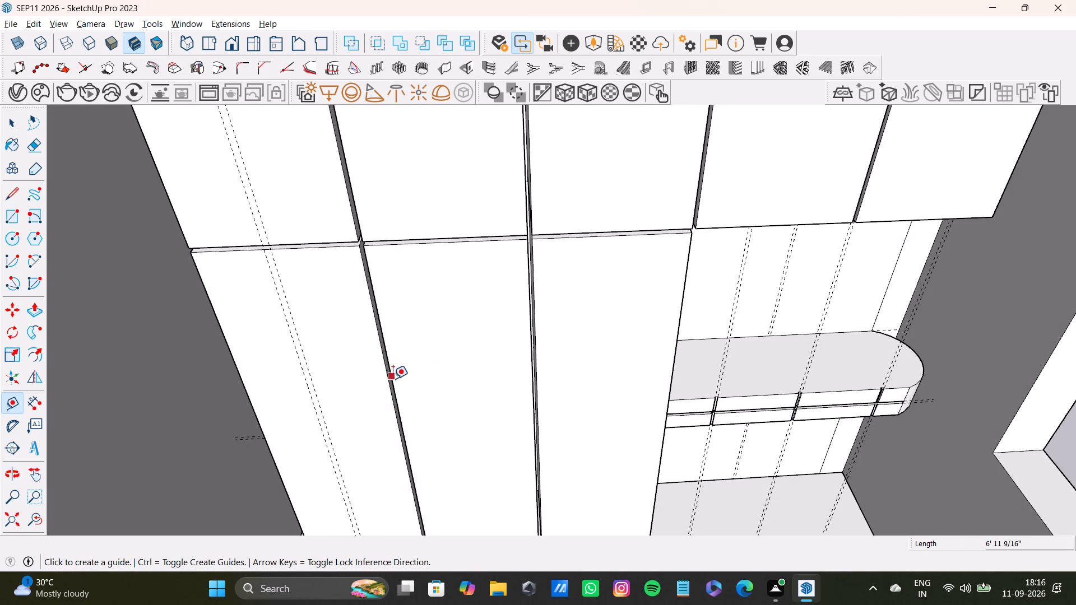
pyautogui.click(393, 382)
pyautogui.click(449, 366)
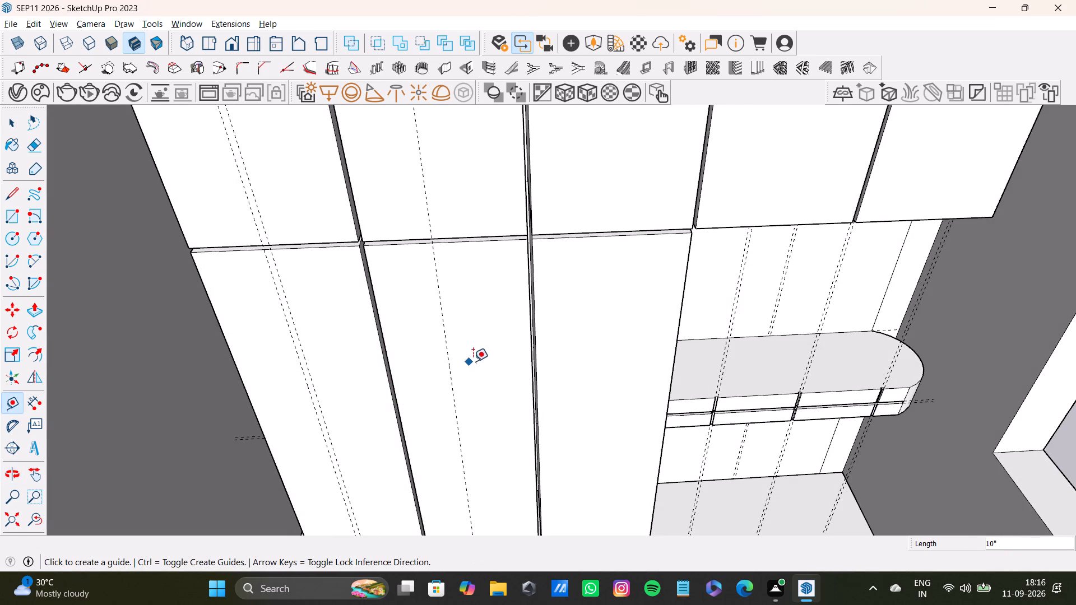
pyautogui.click(532, 374)
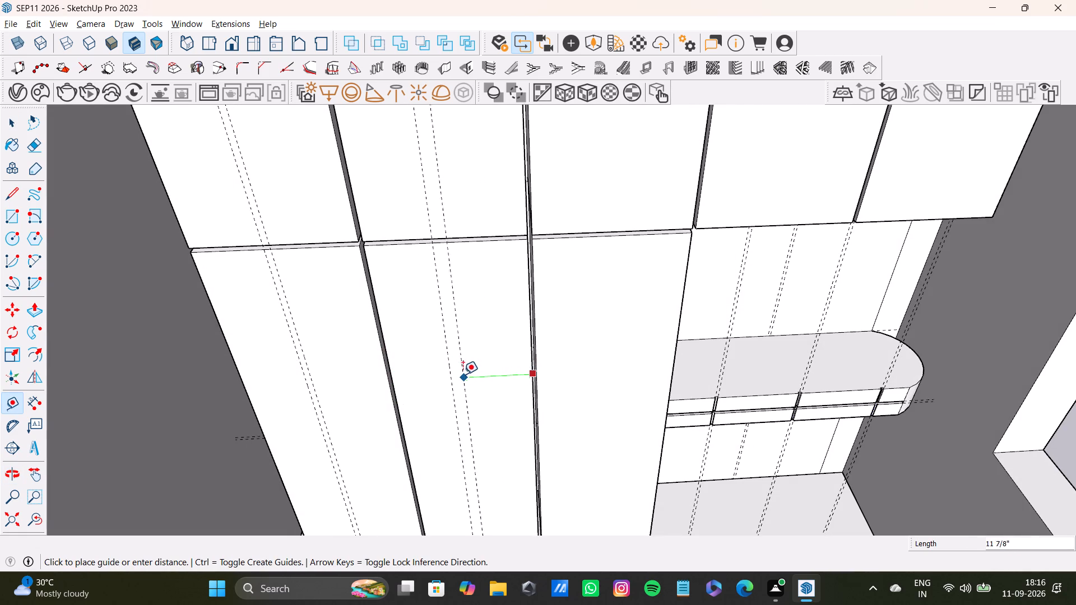
pyautogui.click(458, 370)
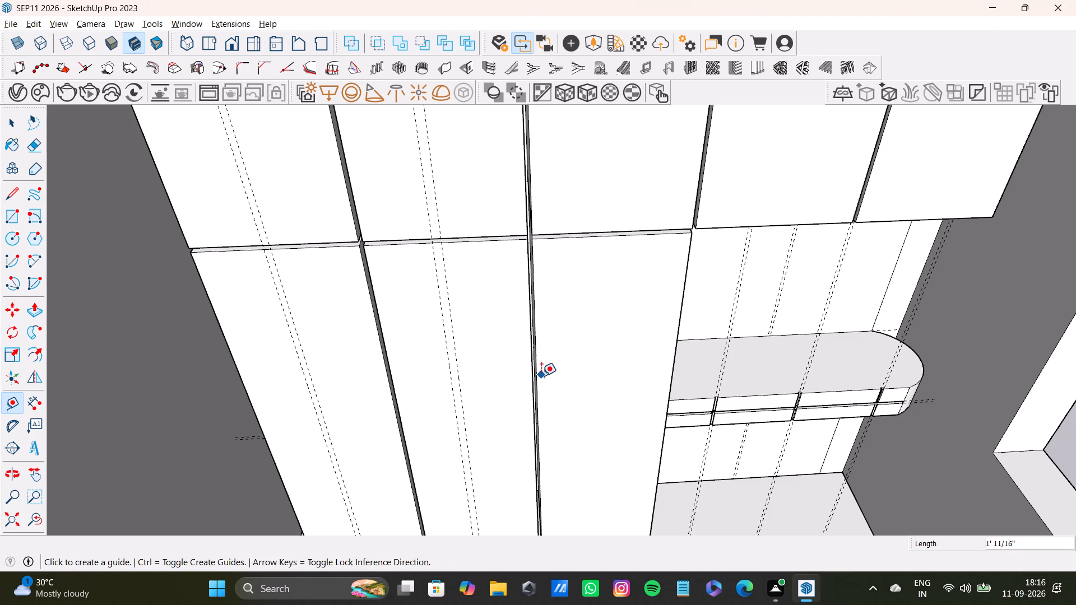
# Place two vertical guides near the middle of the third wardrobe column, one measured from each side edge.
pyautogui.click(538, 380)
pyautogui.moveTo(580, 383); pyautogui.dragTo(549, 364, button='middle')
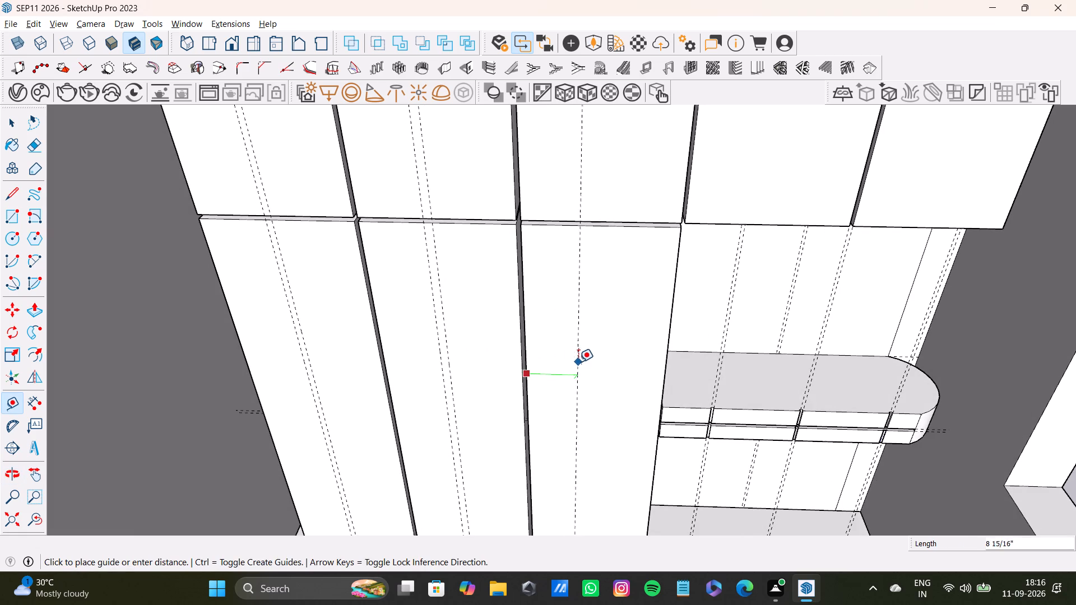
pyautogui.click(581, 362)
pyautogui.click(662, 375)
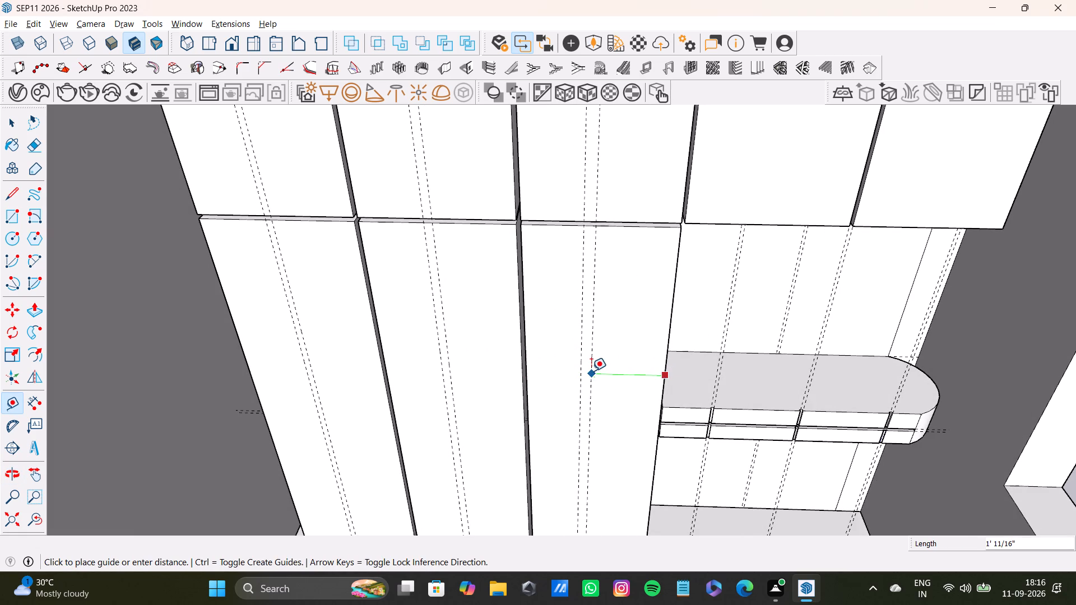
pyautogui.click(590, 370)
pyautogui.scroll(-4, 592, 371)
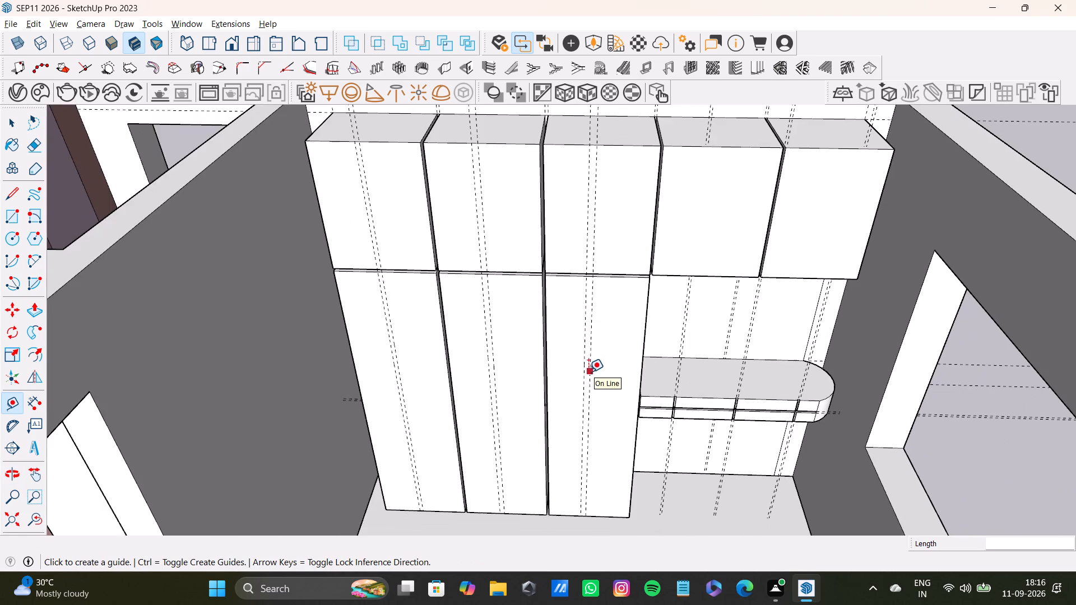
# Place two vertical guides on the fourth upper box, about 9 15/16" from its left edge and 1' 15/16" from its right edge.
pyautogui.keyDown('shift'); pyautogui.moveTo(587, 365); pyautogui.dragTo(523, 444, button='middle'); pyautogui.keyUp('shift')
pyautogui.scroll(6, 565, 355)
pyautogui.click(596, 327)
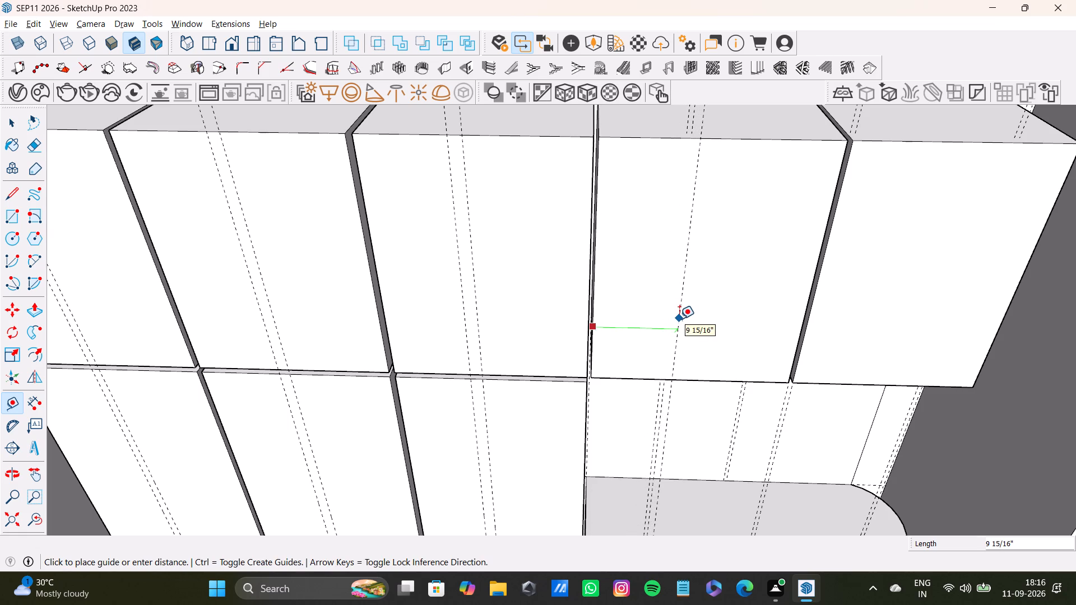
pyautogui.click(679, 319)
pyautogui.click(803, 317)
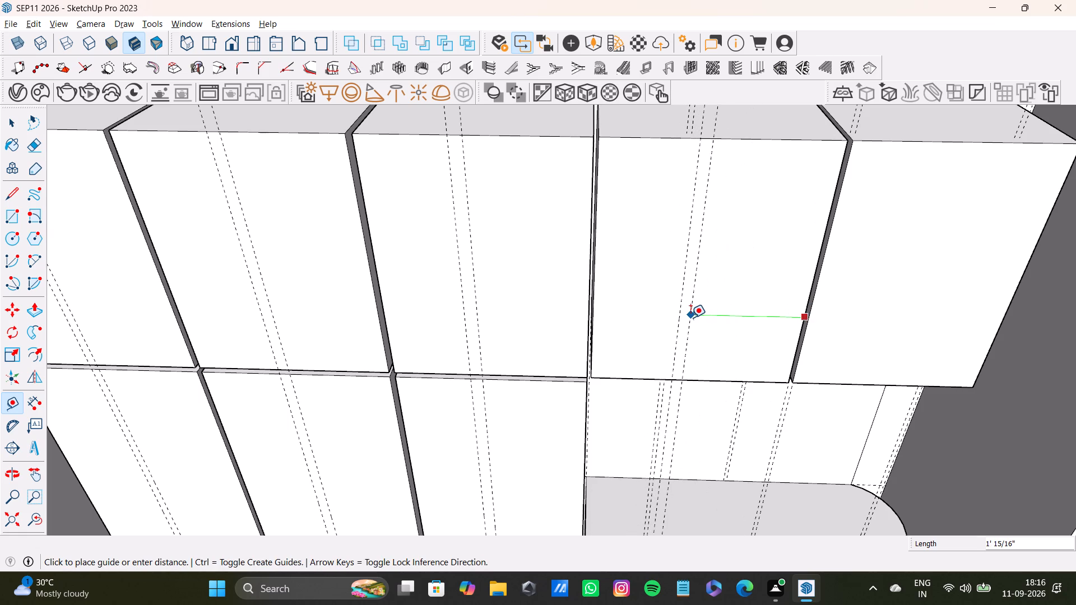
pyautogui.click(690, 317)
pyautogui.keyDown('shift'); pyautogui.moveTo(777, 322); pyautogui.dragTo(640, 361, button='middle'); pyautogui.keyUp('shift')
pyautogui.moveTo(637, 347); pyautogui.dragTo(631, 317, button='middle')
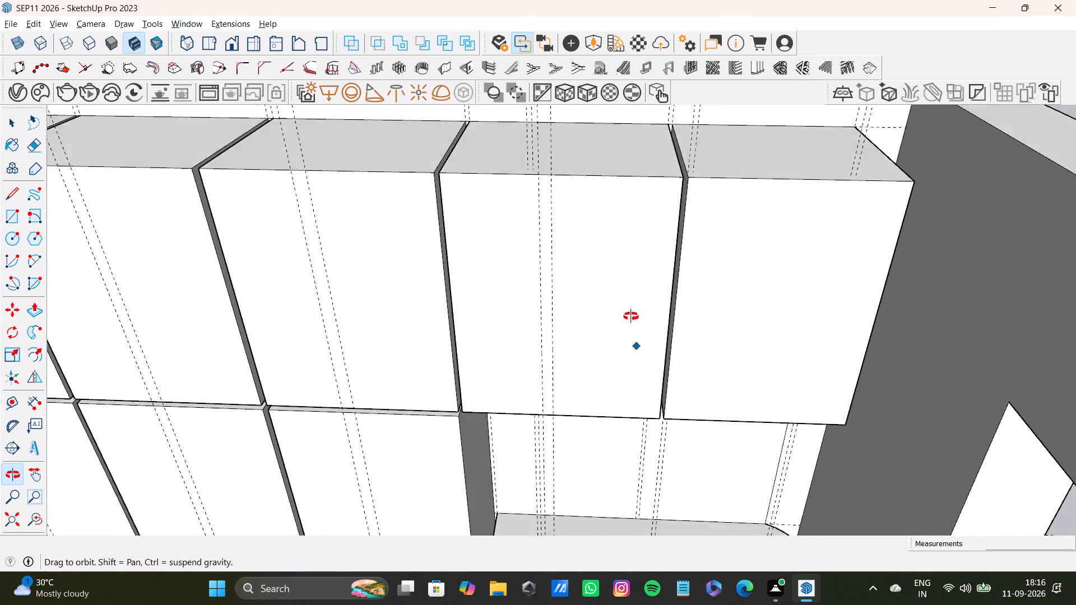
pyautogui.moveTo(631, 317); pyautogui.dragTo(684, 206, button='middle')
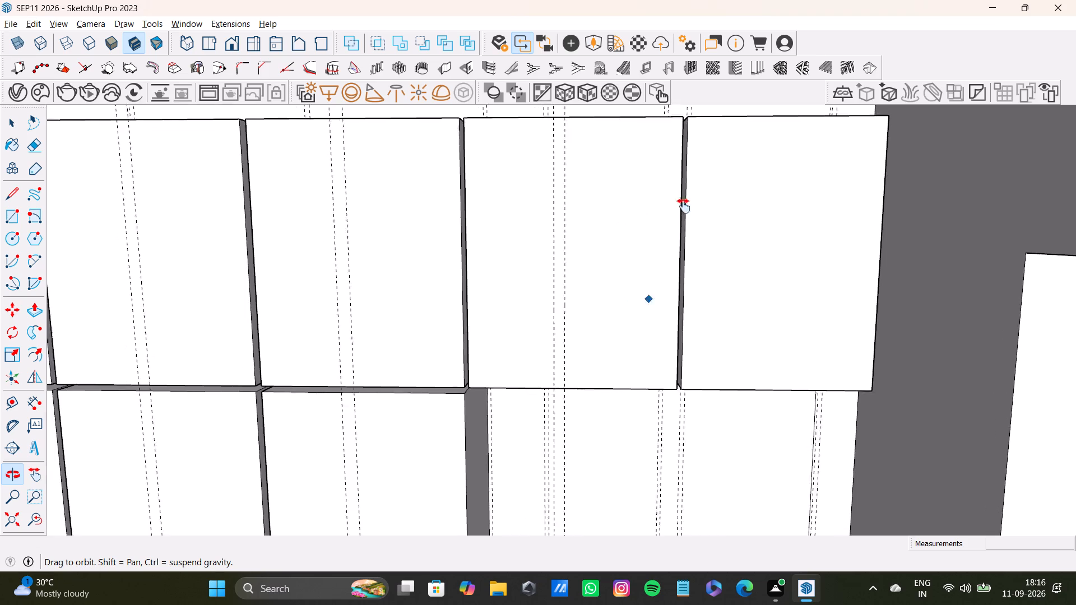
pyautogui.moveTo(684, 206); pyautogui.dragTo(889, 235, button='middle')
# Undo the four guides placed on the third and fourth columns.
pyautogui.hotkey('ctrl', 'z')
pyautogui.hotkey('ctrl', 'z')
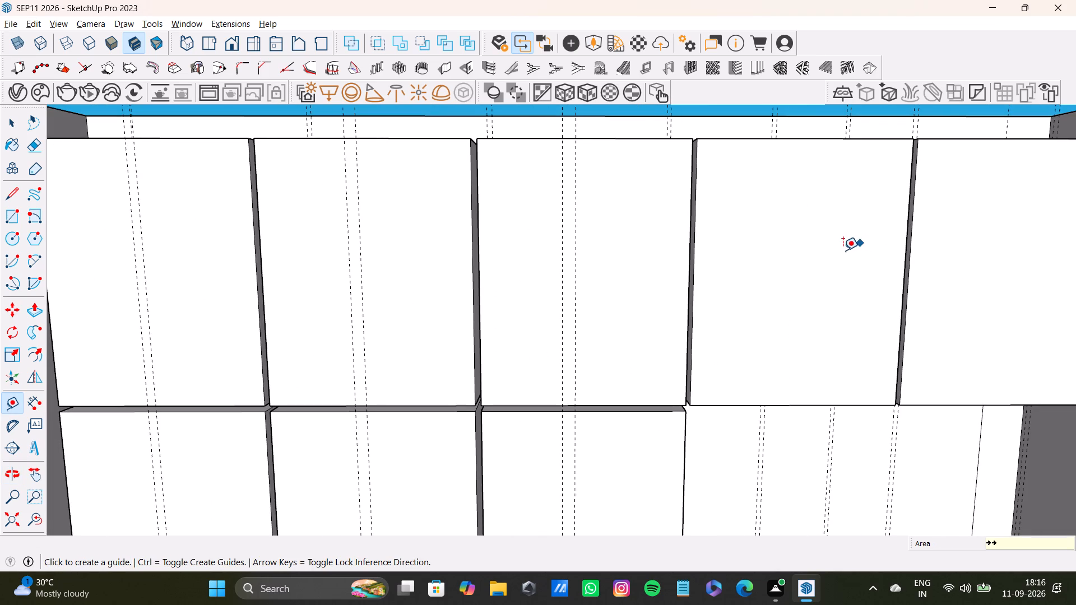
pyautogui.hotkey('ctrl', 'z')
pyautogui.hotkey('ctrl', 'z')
# Place two vertical guides on the third wardrobe column, about 9 3/4" from its left edge and 1' 1 1/16" from its right edge.
pyautogui.click(481, 321)
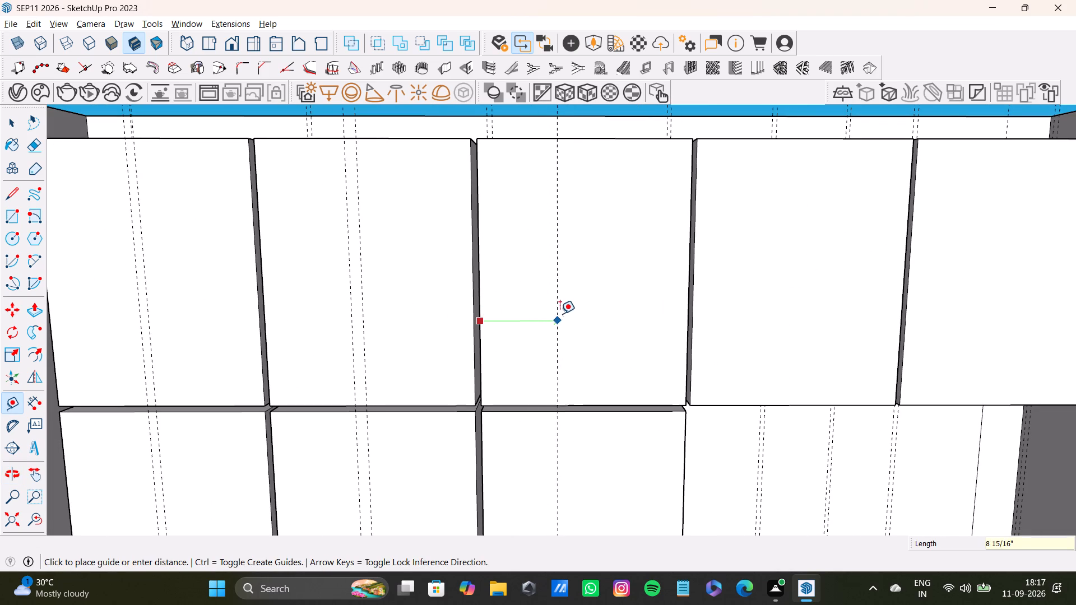
pyautogui.click(564, 313)
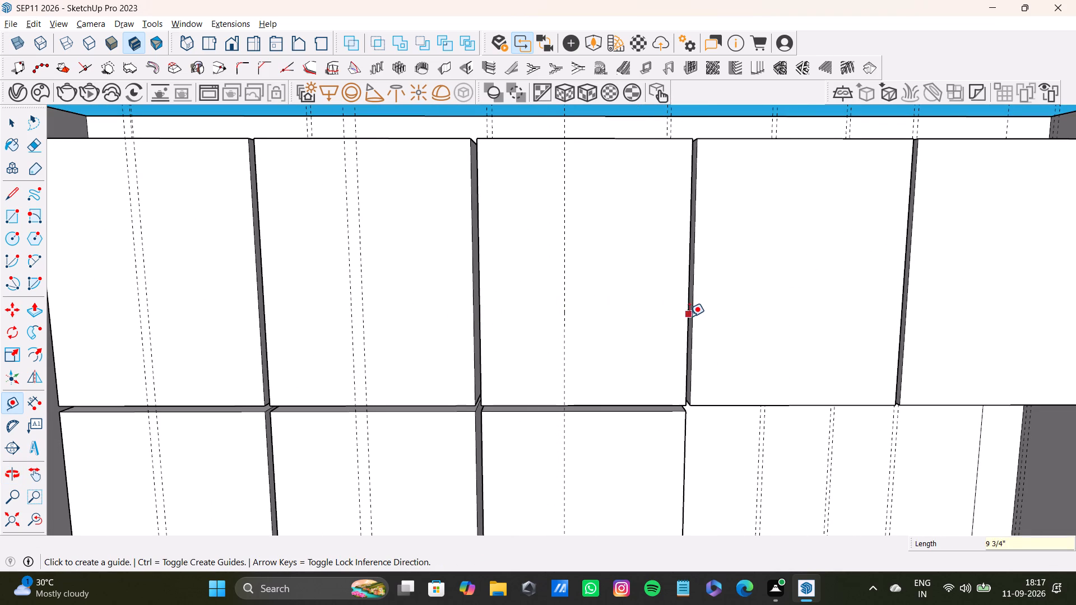
pyautogui.click(688, 319)
pyautogui.click(575, 324)
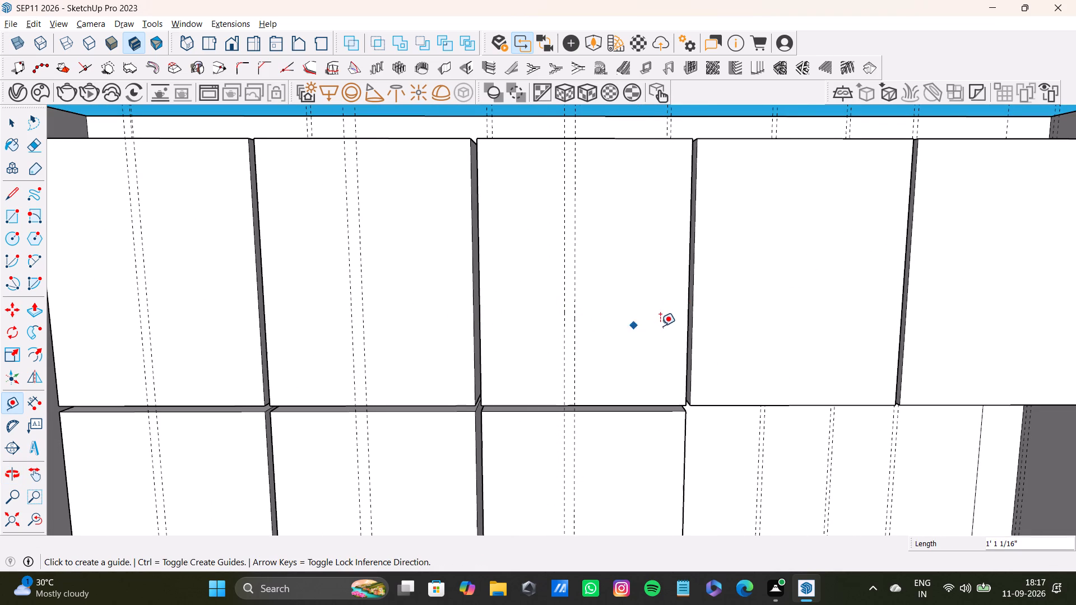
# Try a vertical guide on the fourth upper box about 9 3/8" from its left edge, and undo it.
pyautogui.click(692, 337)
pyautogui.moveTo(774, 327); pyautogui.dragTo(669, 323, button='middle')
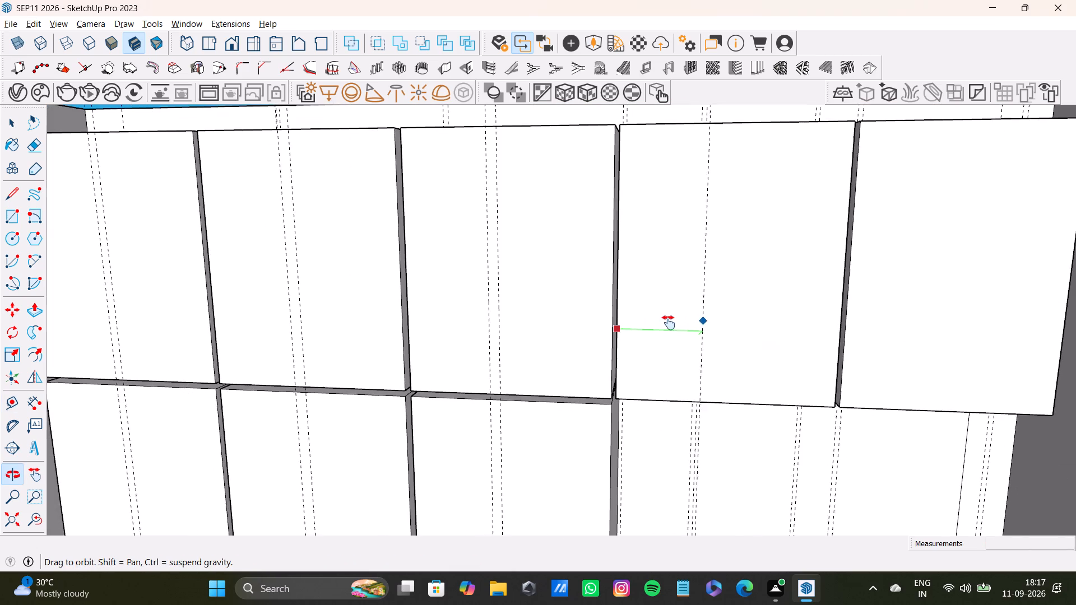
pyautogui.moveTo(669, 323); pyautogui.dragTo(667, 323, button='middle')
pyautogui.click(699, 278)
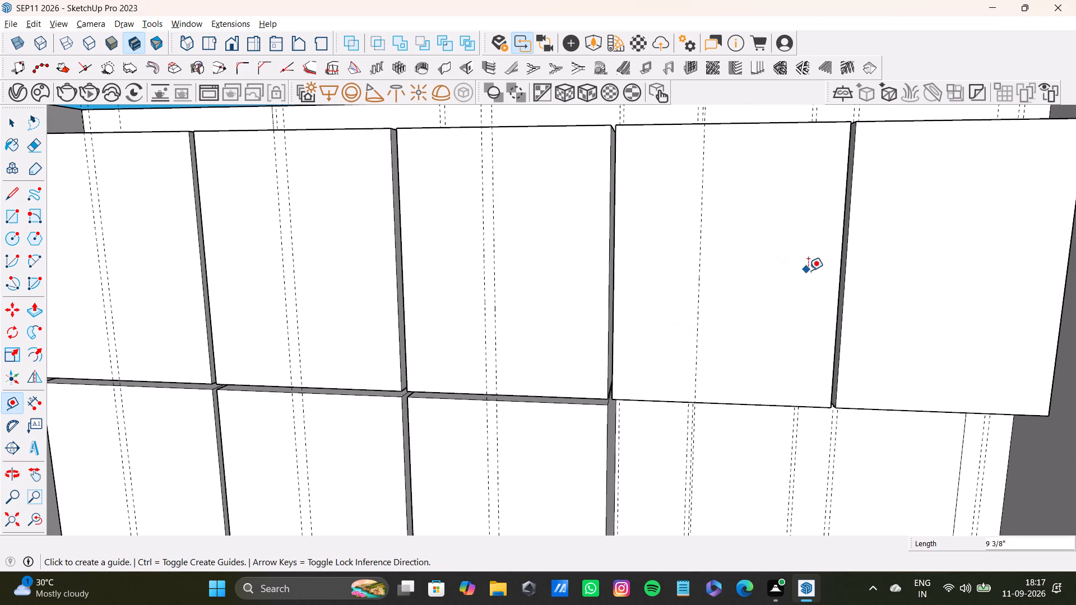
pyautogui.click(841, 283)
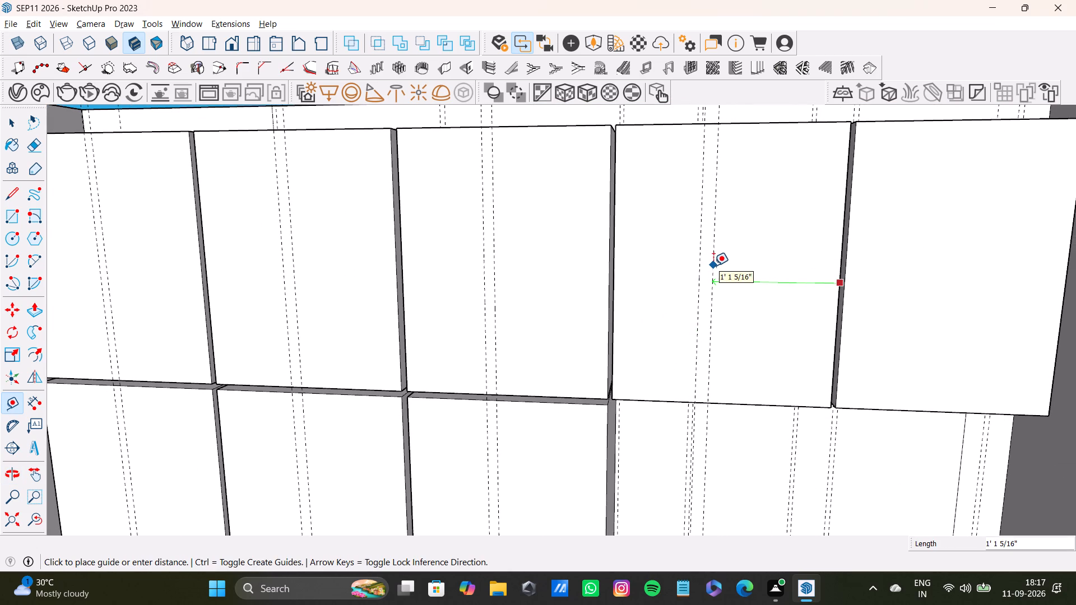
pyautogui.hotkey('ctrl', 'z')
# Place two vertical guides near the middle of the fourth upper box, the second about 11 15/16" from its right edge.
pyautogui.moveTo(614, 294); pyautogui.dragTo(622, 294)
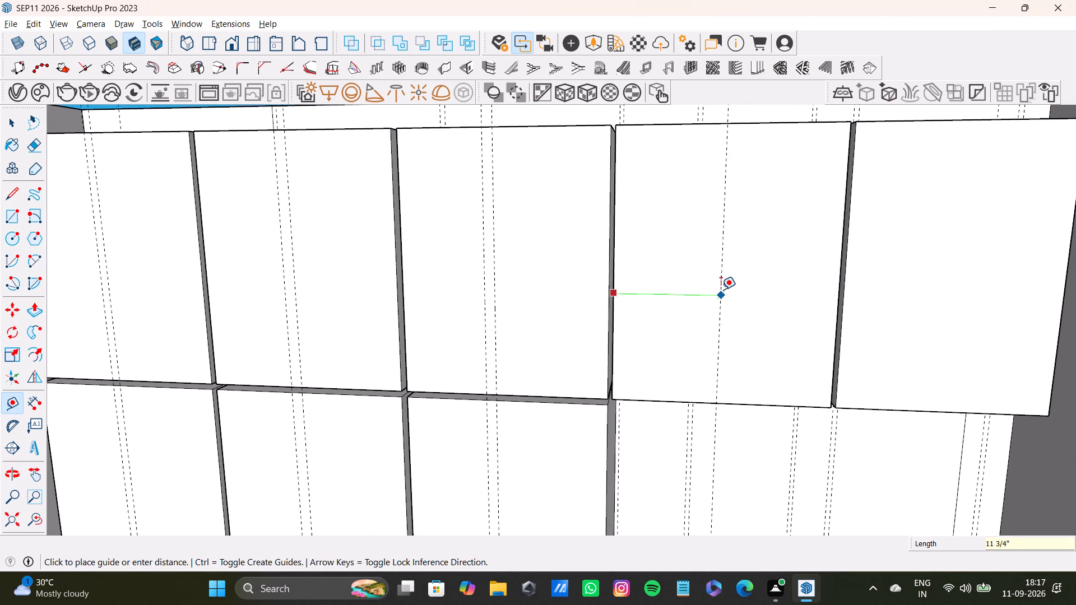
pyautogui.click(713, 289)
pyautogui.click(837, 294)
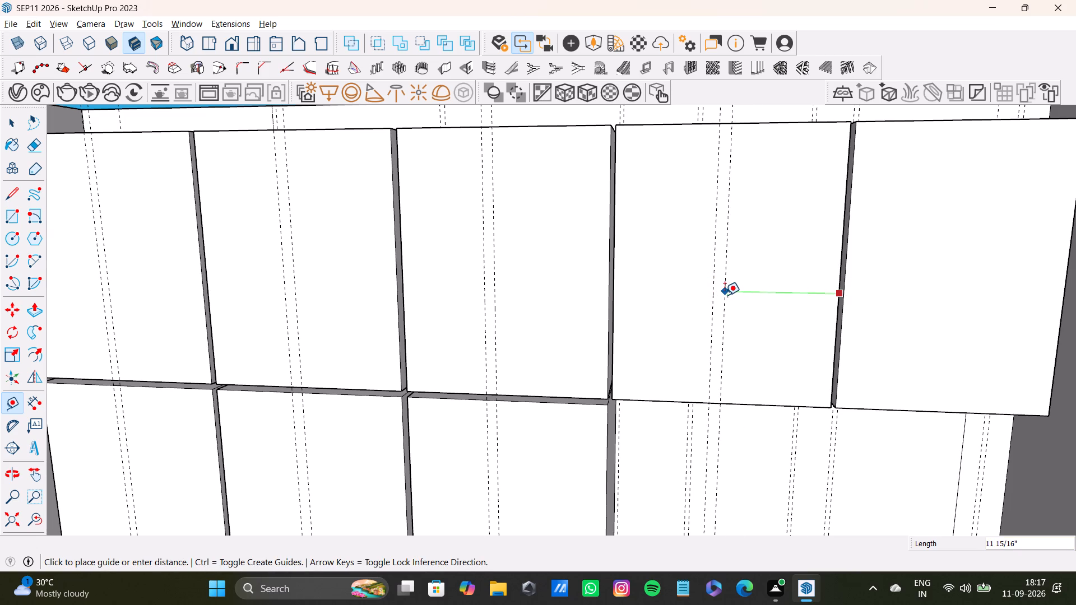
pyautogui.click(725, 295)
# Place two vertical guides on the fifth upper box, about 9 11/16" from its left edge and 10 11/16" from its right edge.
pyautogui.keyDown('shift'); pyautogui.moveTo(769, 298); pyautogui.dragTo(648, 298, button='middle'); pyautogui.keyUp('shift')
pyautogui.click(725, 300)
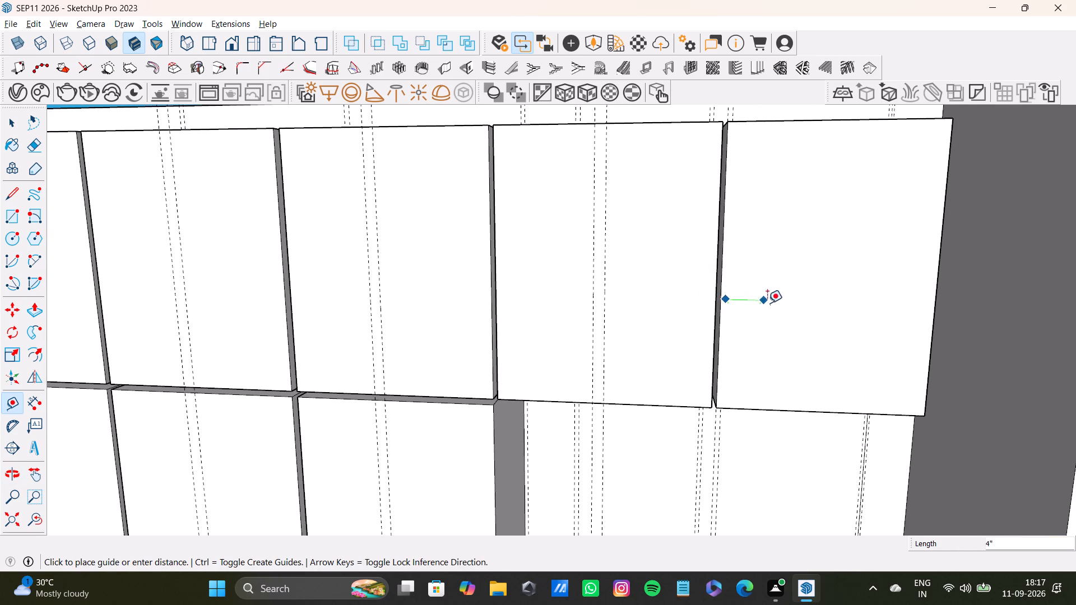
pyautogui.press('t')
pyautogui.click(723, 317)
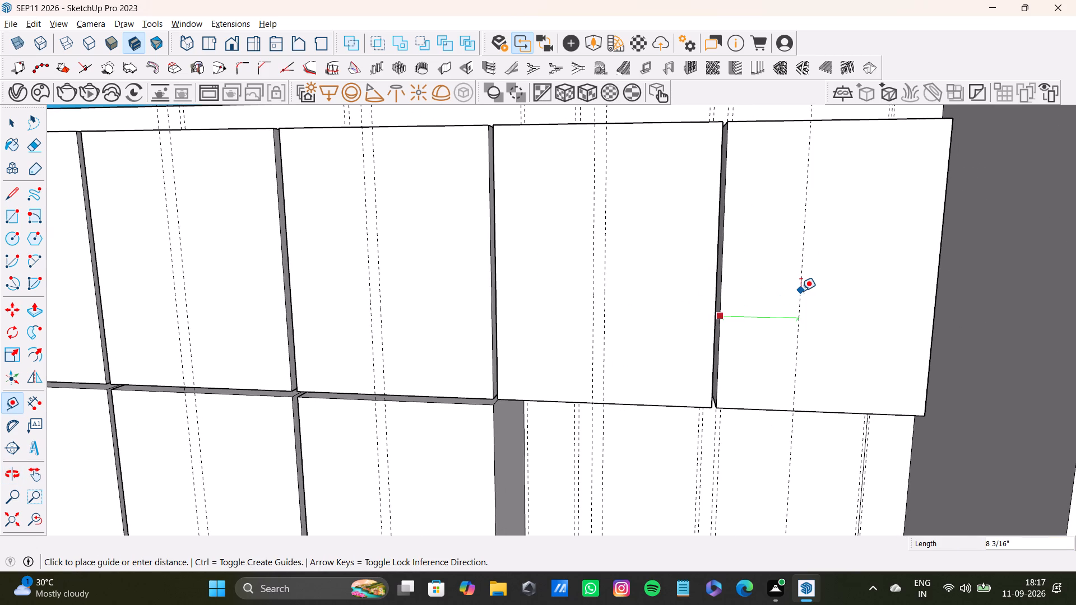
pyautogui.click(815, 294)
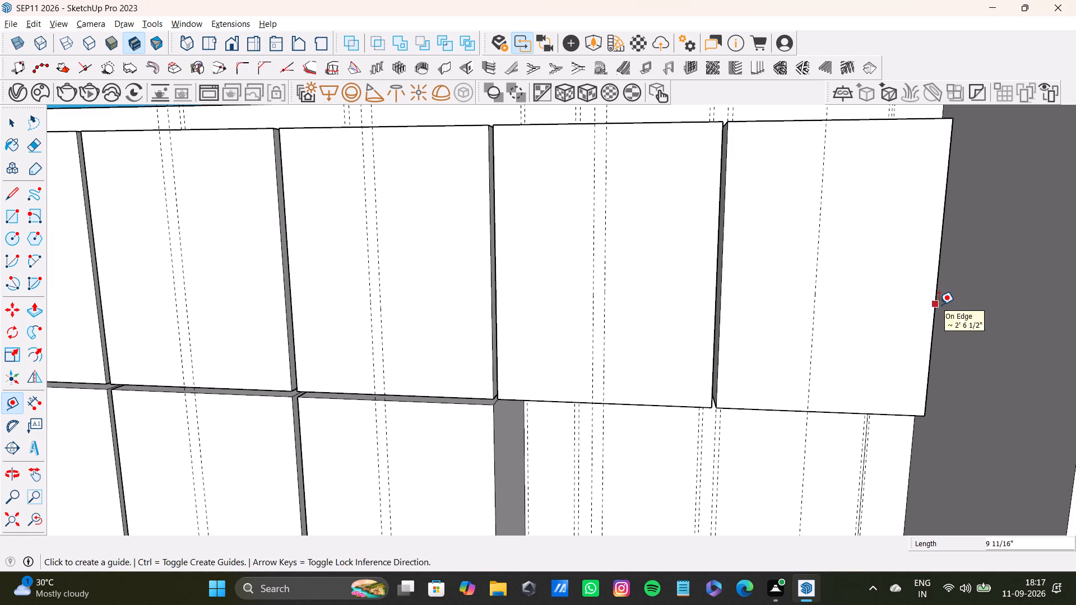
pyautogui.click(938, 305)
pyautogui.click(827, 300)
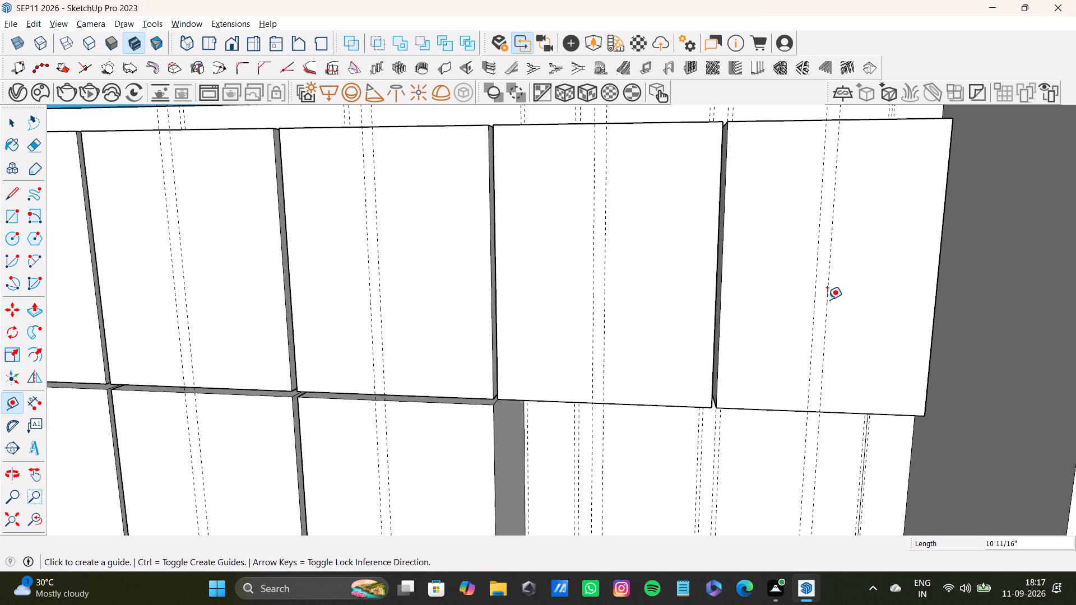
pyautogui.press('space')
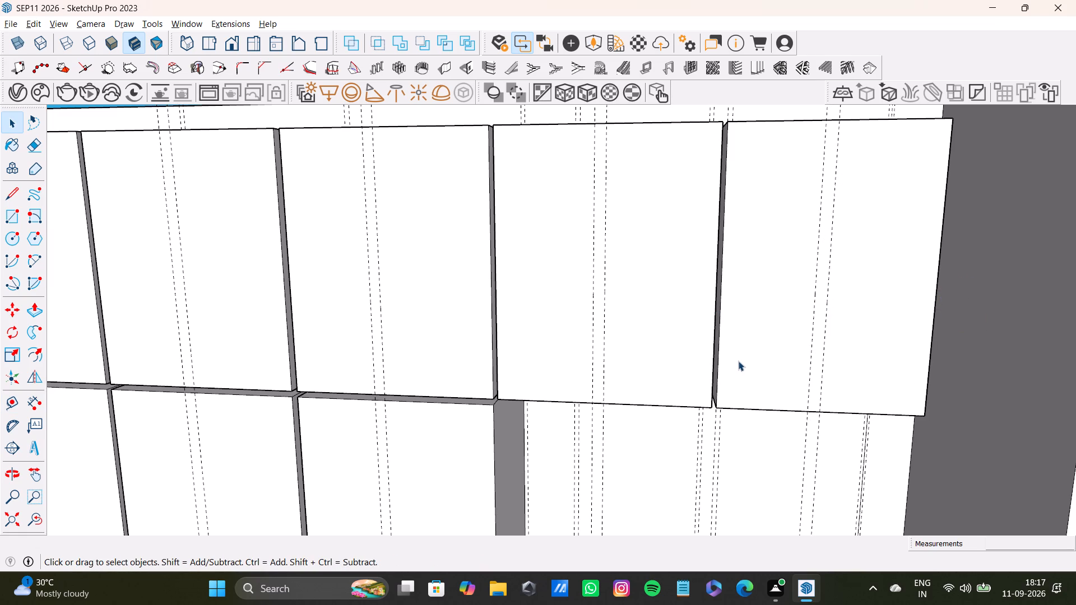
# Draw two vertical lines along the paired guides on the first upper box's front, from its top edge to its bottom edge.
pyautogui.scroll(-4, 579, 339)
pyautogui.click(39, 520)
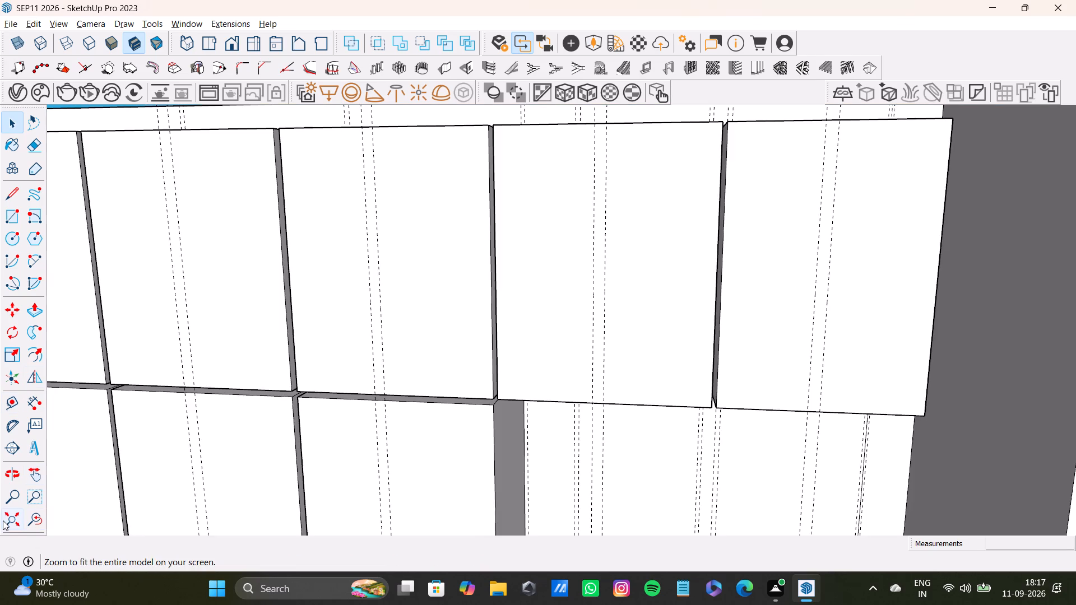
pyautogui.click(5, 519)
pyautogui.keyDown('shift'); pyautogui.moveTo(243, 375); pyautogui.dragTo(240, 481, button='middle'); pyautogui.keyUp('shift')
pyautogui.moveTo(459, 376); pyautogui.dragTo(470, 505, button='middle')
pyautogui.scroll(3, 647, 304)
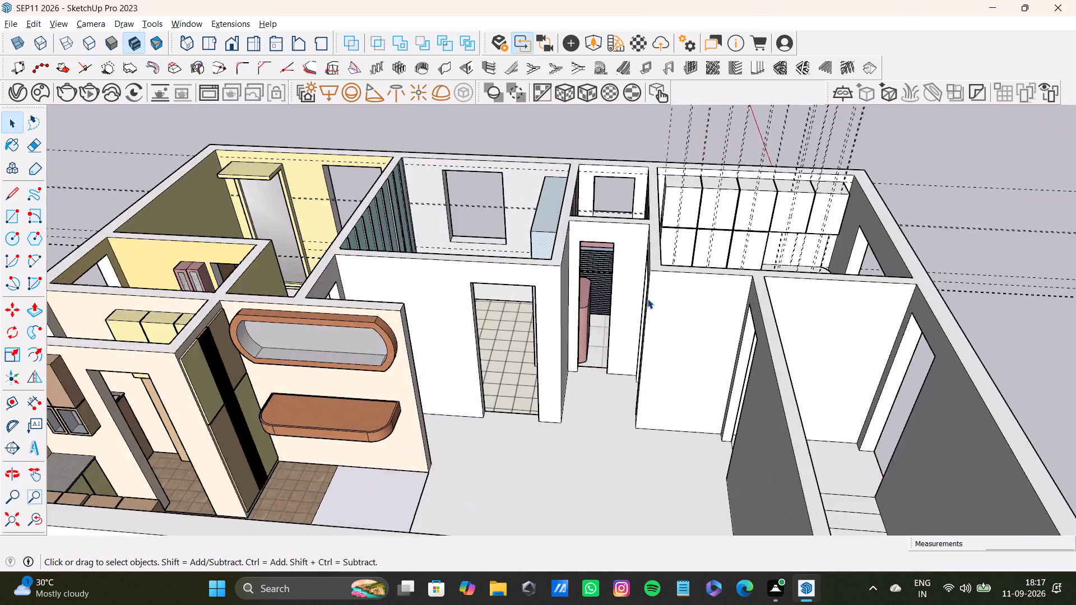
pyautogui.scroll(3, 647, 299)
pyautogui.keyDown('shift'); pyautogui.moveTo(684, 224); pyautogui.dragTo(504, 488, button='middle'); pyautogui.keyUp('shift')
pyautogui.scroll(4, 502, 490)
pyautogui.keyDown('shift'); pyautogui.moveTo(504, 488); pyautogui.dragTo(507, 321, button='middle'); pyautogui.keyUp('shift')
pyautogui.keyDown('shift'); pyautogui.scroll(5, 507, 328); pyautogui.keyUp('shift')
pyautogui.moveTo(507, 279); pyautogui.dragTo(513, 252, button='middle')
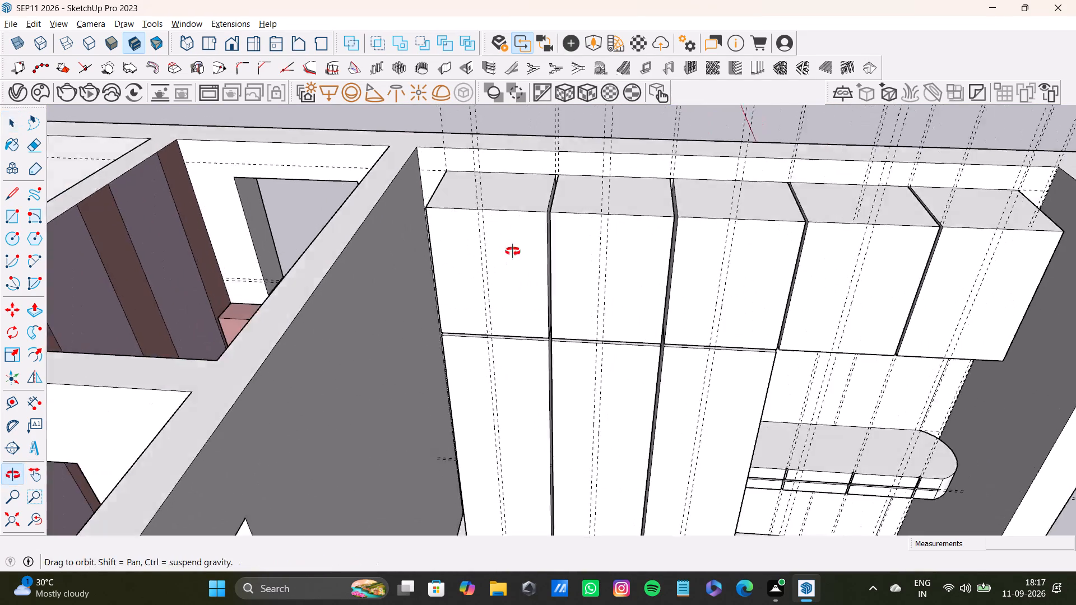
pyautogui.moveTo(513, 252); pyautogui.dragTo(525, 209, button='middle')
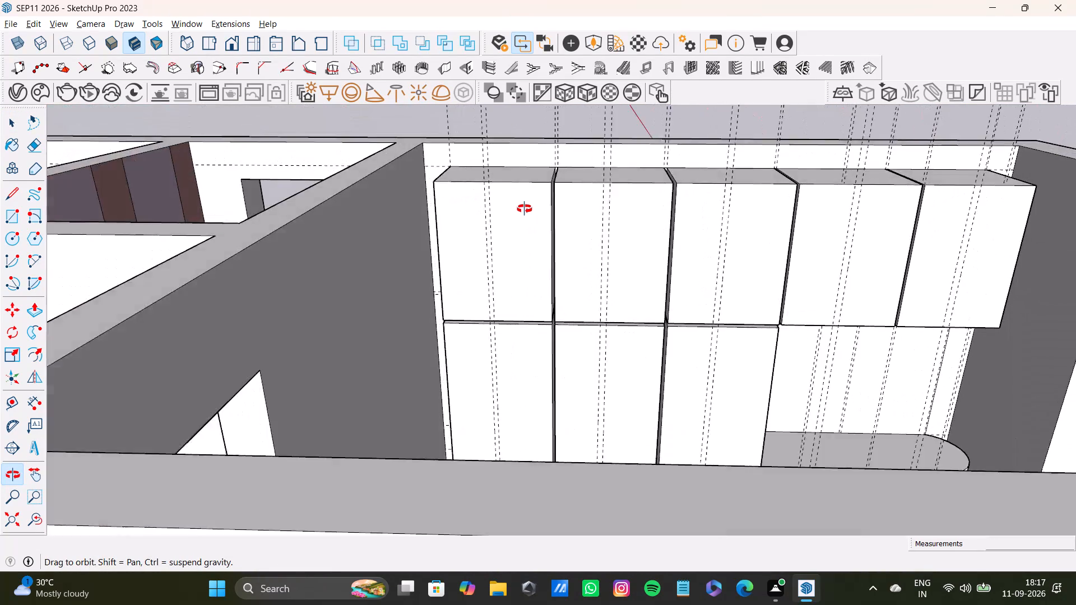
pyautogui.moveTo(525, 209); pyautogui.dragTo(527, 266, button='middle')
pyautogui.scroll(5, 481, 267)
pyautogui.keyDown('shift'); pyautogui.moveTo(650, 266); pyautogui.dragTo(512, 272, button='middle'); pyautogui.keyUp('shift')
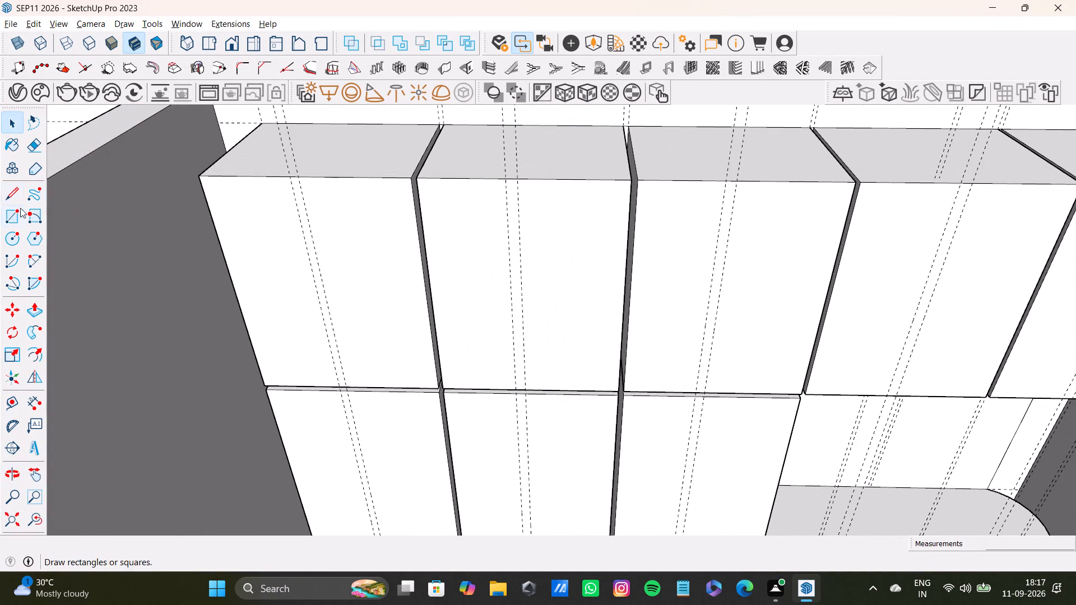
pyautogui.click(8, 192)
pyautogui.scroll(5, 314, 198)
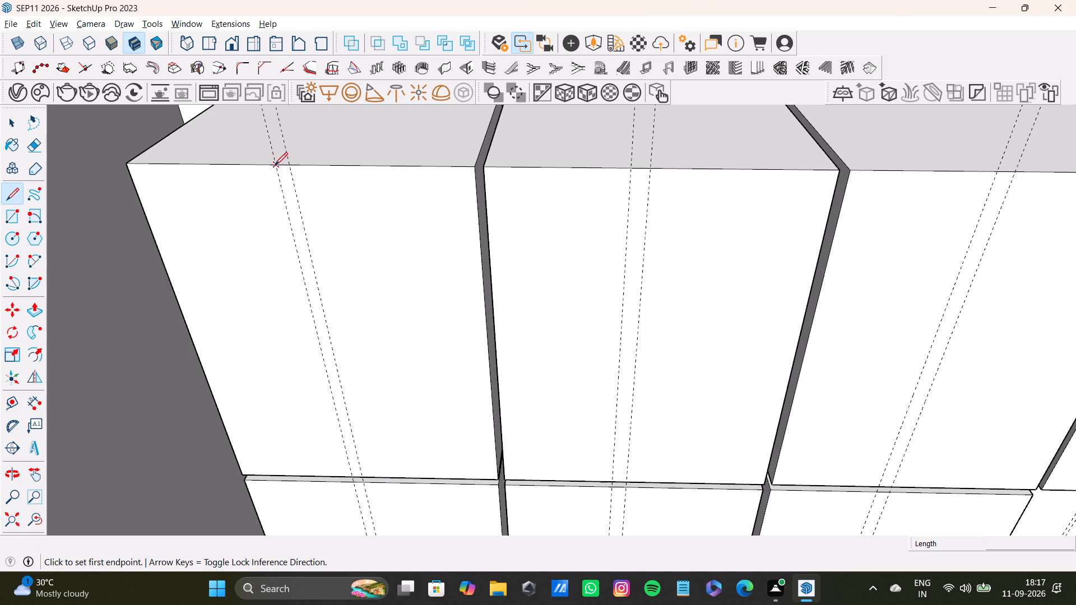
pyautogui.click(275, 165)
pyautogui.click(350, 475)
pyautogui.click(287, 161)
pyautogui.click(363, 478)
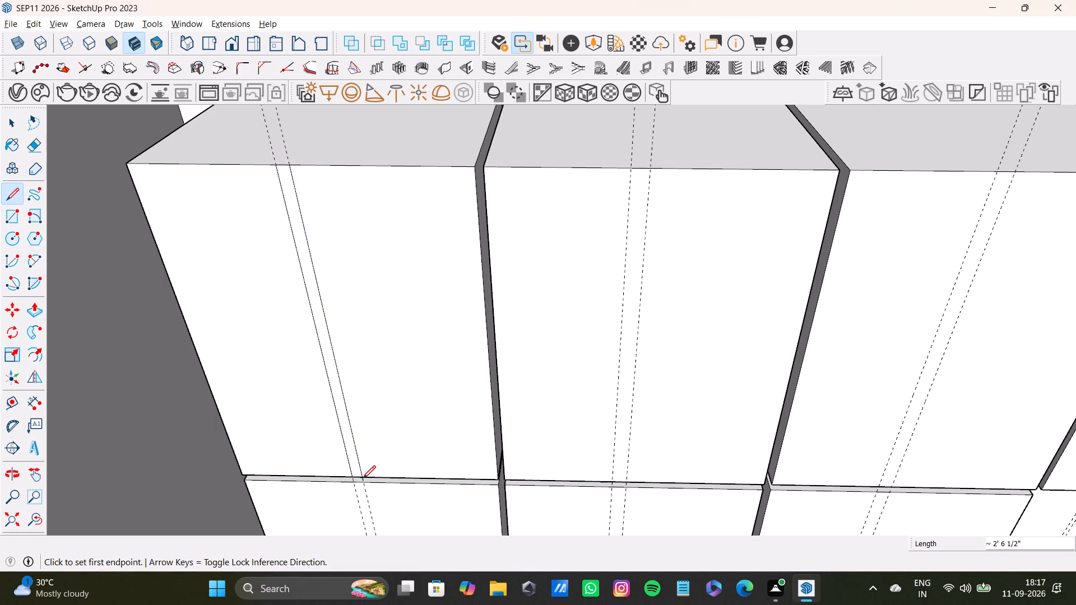
# Push the narrow strip between the lines on the first upper box inward about 15/16" to form a vertical groove.
pyautogui.press('space')
pyautogui.click(343, 406)
pyautogui.press('p')
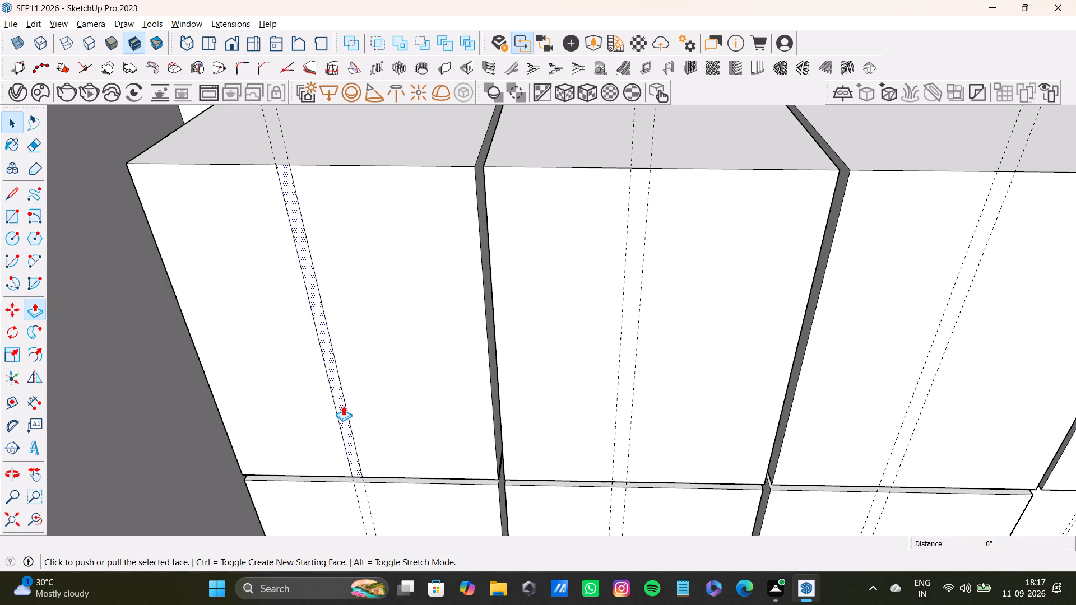
pyautogui.moveTo(343, 406); pyautogui.dragTo(343, 397)
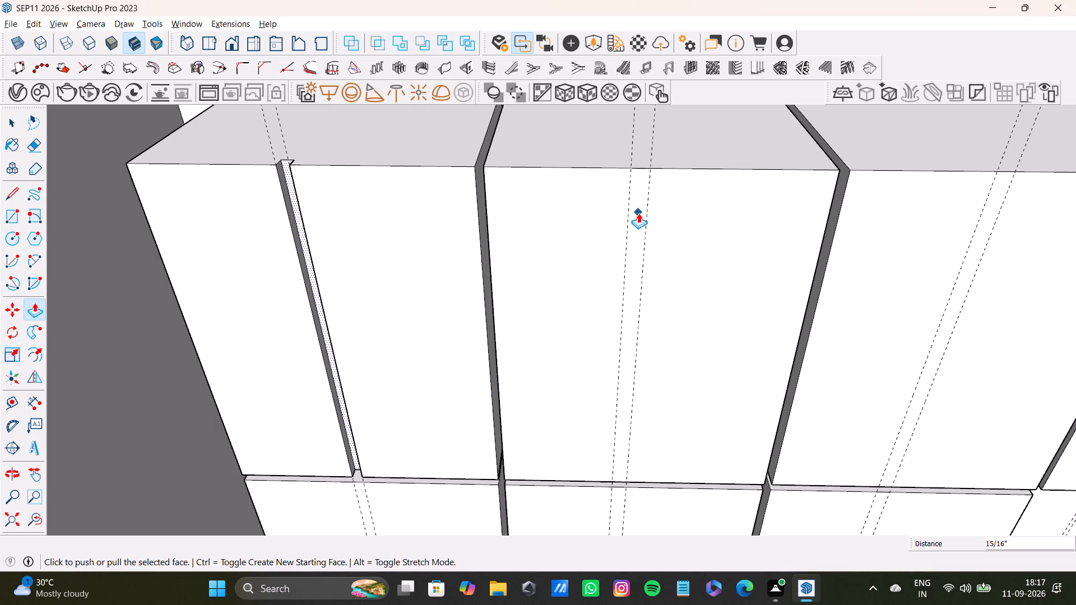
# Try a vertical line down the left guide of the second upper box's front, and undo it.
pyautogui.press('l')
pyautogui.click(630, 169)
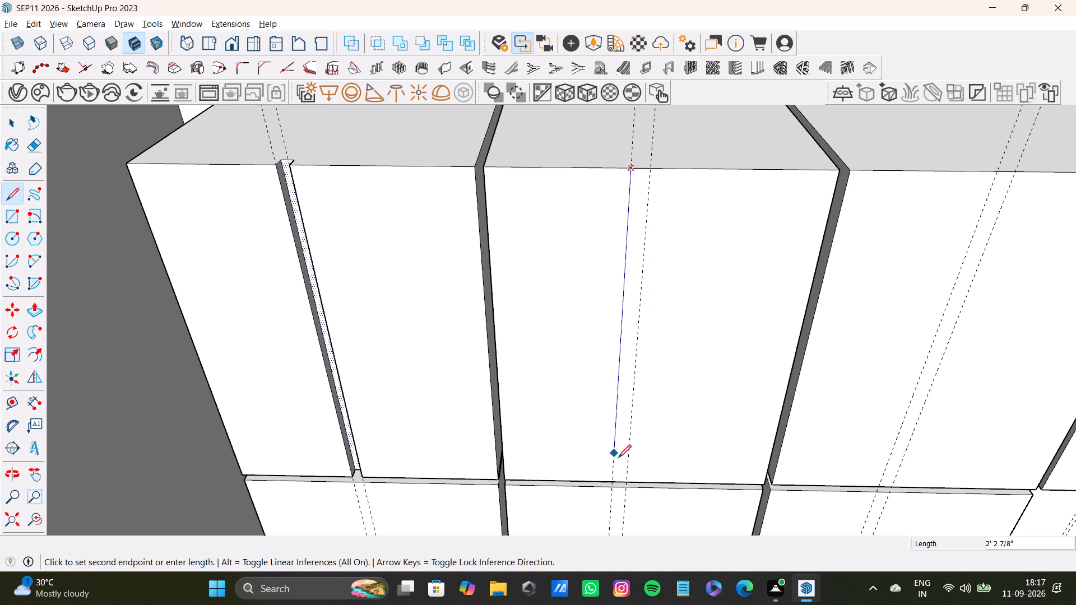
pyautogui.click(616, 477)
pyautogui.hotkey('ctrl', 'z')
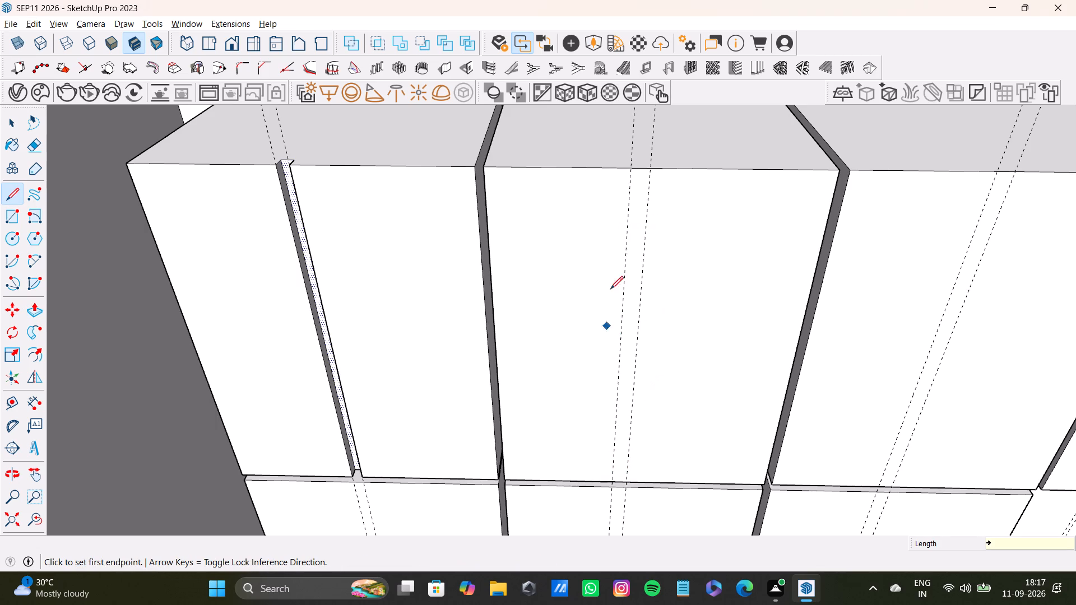
# Outline the strip between the second upper box's guides with two full-height lines and push it inward about 1 11/16".
pyautogui.click(630, 166)
pyautogui.click(611, 480)
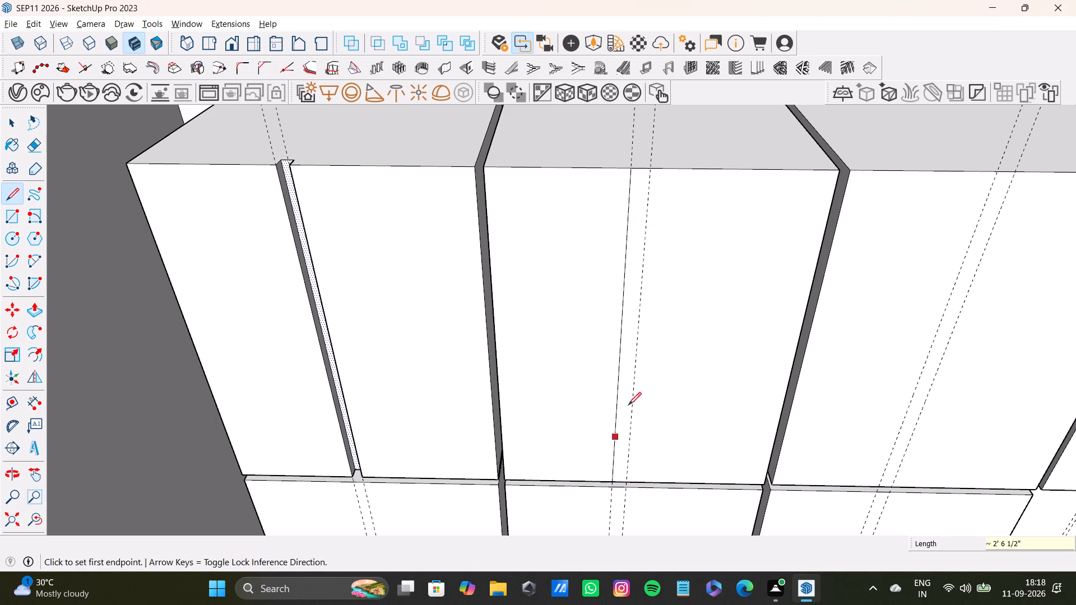
pyautogui.click(650, 169)
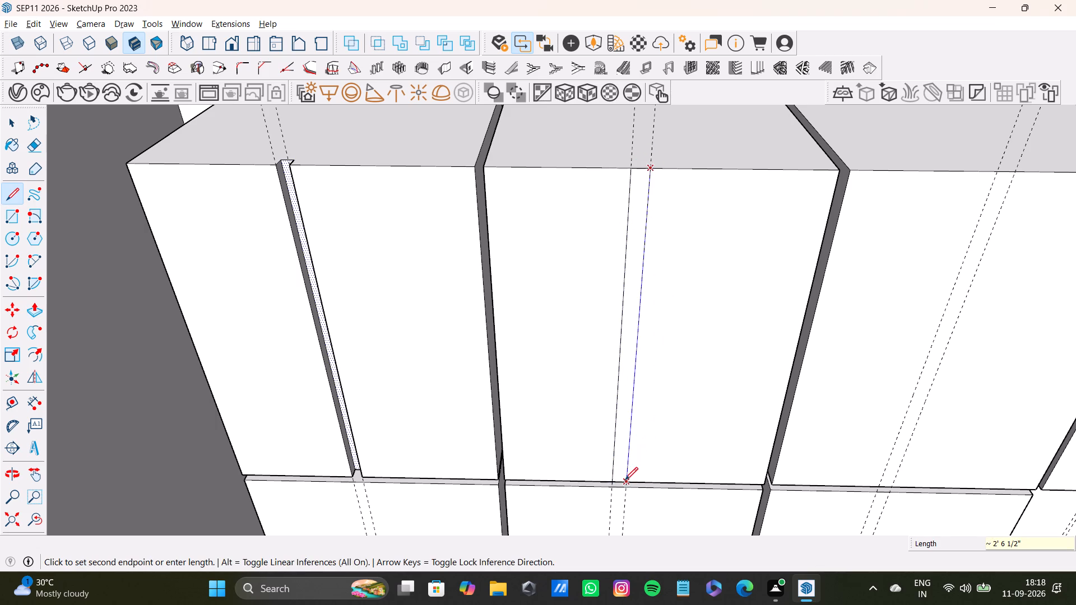
pyautogui.click(625, 480)
pyautogui.press('space')
pyautogui.click(620, 426)
pyautogui.press('p')
pyautogui.moveTo(620, 426); pyautogui.dragTo(623, 412)
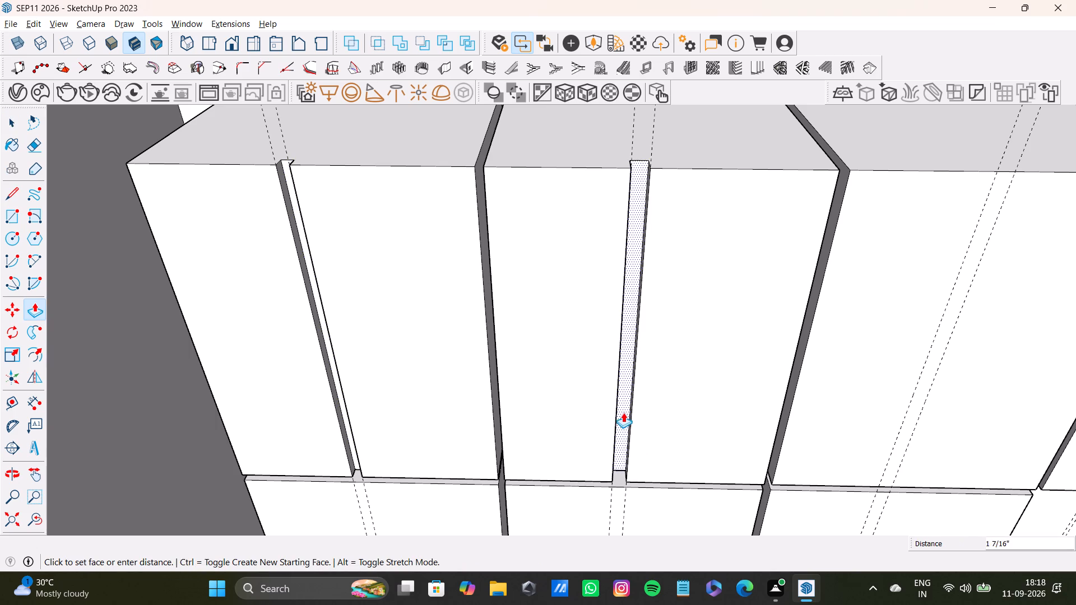
pyautogui.moveTo(623, 412); pyautogui.dragTo(624, 413)
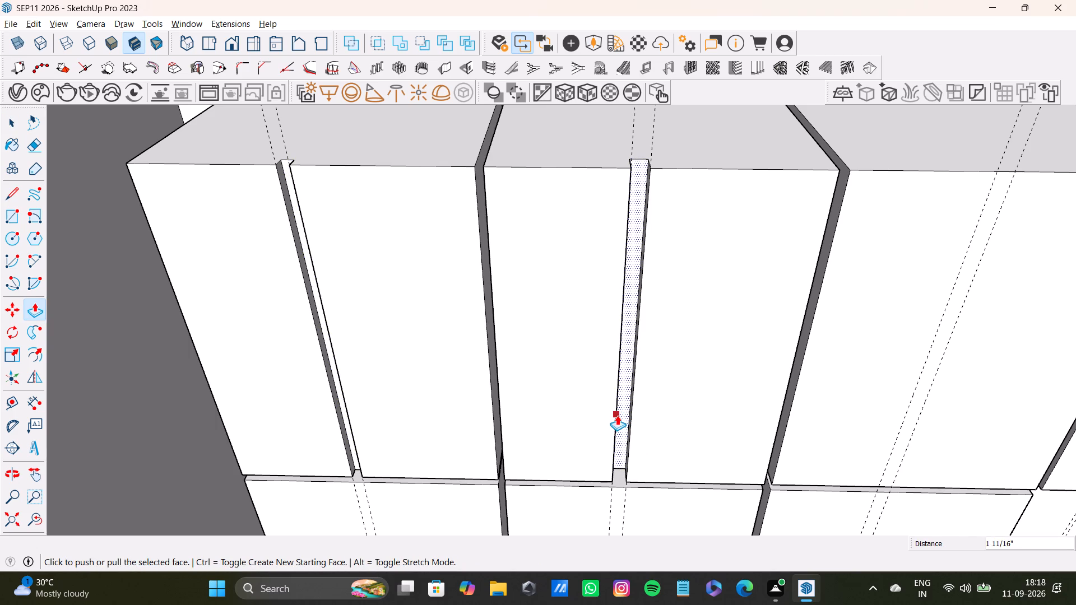
# Narrow the second upper box's groove by pulling its left side face about 1/4" into the groove.
pyautogui.scroll(-4, 643, 263)
pyautogui.moveTo(479, 260); pyautogui.dragTo(481, 252, button='middle')
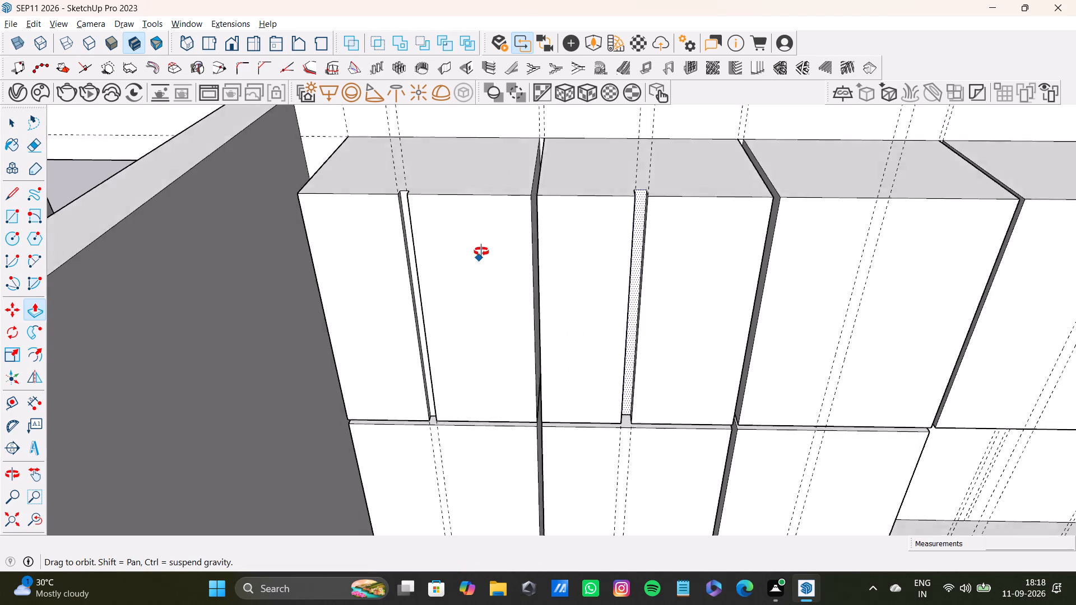
pyautogui.moveTo(481, 252); pyautogui.dragTo(443, 301, button='middle')
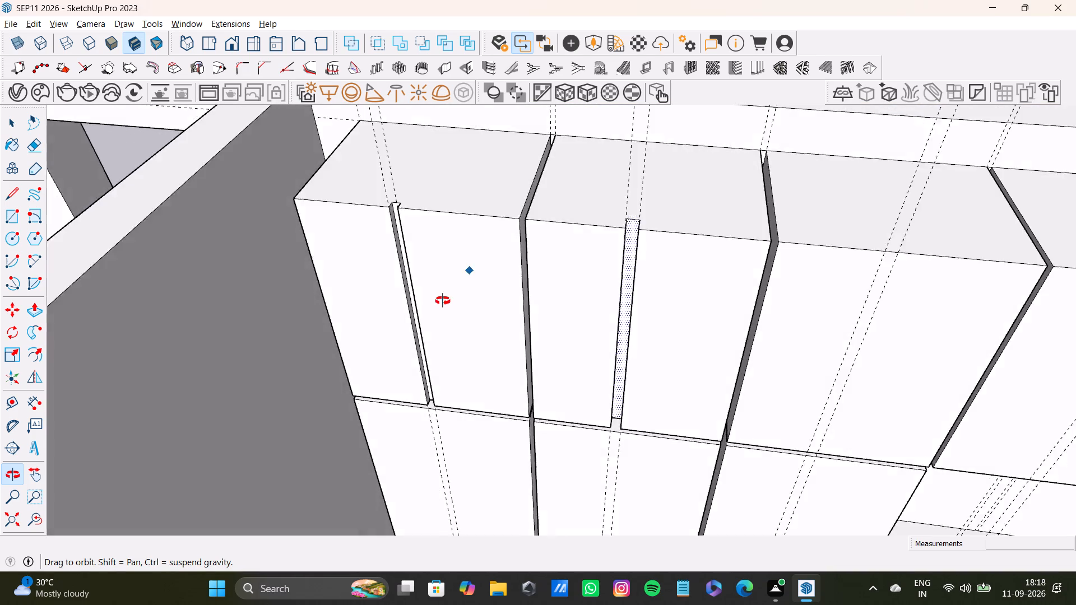
pyautogui.moveTo(443, 301); pyautogui.dragTo(447, 319, button='middle')
pyautogui.scroll(-1, 503, 322)
pyautogui.scroll(9, 647, 279)
pyautogui.moveTo(606, 251); pyautogui.dragTo(542, 271, button='middle')
pyautogui.press('space')
pyautogui.click(559, 260)
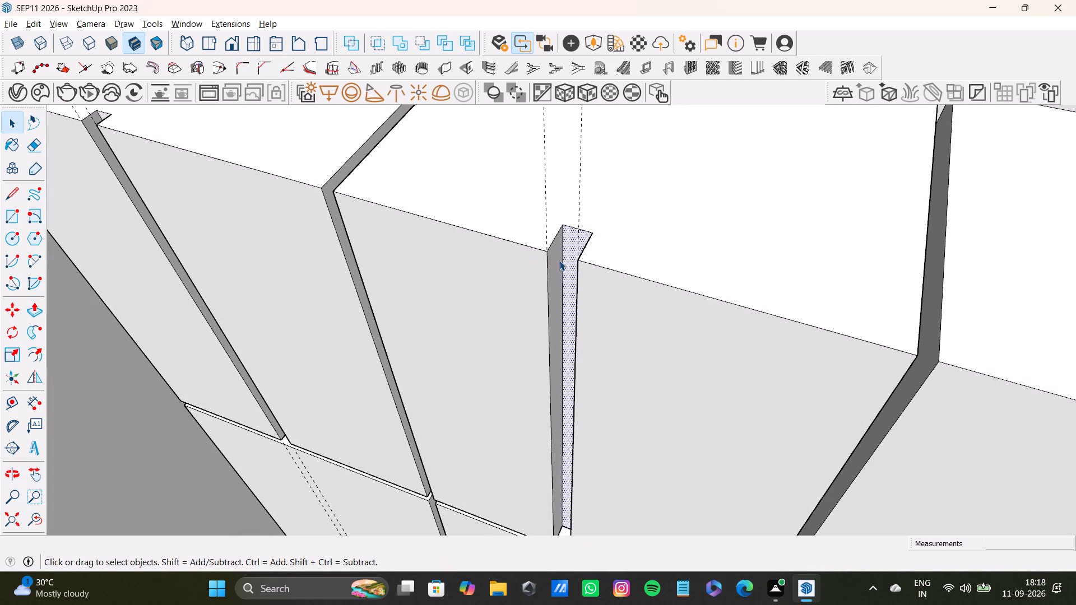
pyautogui.press('p')
pyautogui.moveTo(559, 261); pyautogui.dragTo(564, 263)
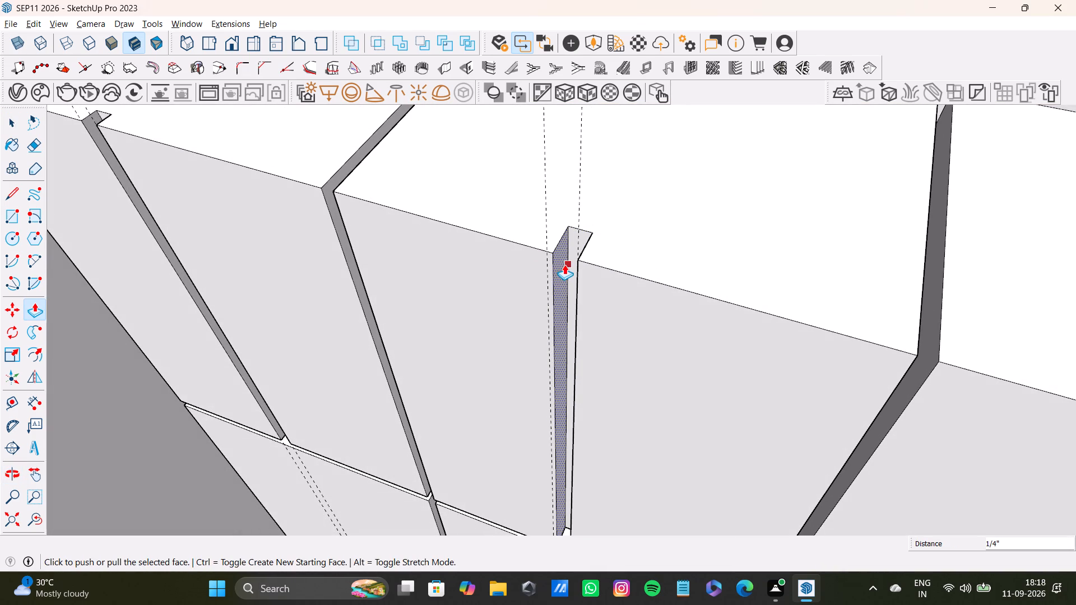
# Pull the right side face of the second upper box's groove slightly inward to narrow the groove from that side too.
pyautogui.moveTo(559, 298); pyautogui.dragTo(687, 272, button='middle')
pyautogui.scroll(2, 685, 240)
pyautogui.press('space')
pyautogui.click(664, 208)
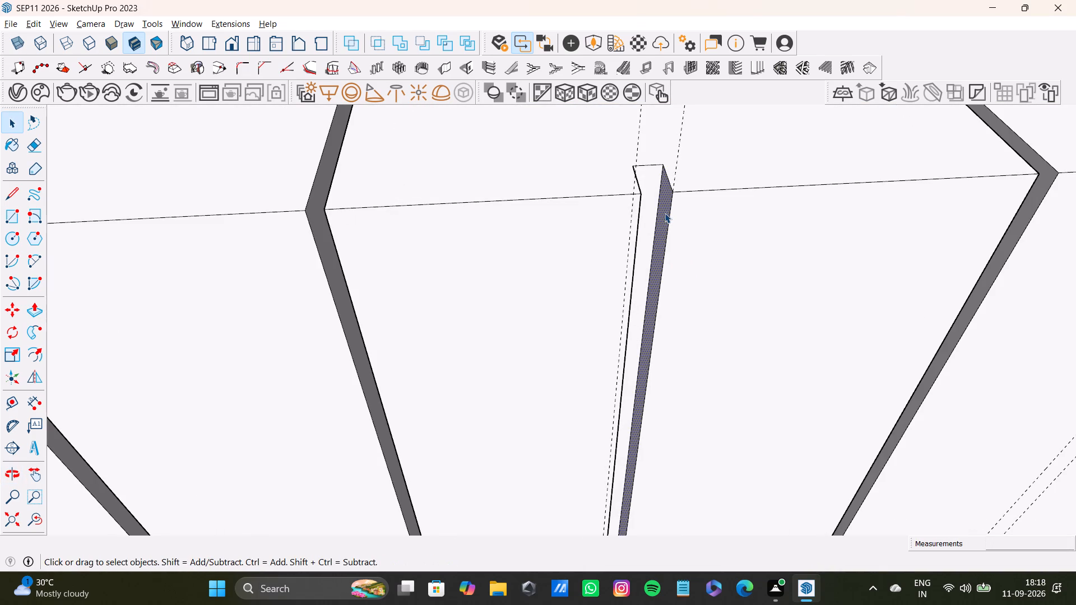
pyautogui.press('p')
pyautogui.moveTo(665, 213); pyautogui.dragTo(657, 216)
pyautogui.press('space')
# Draw two vertical lines along the paired guides on the third upper box's front, from its top edge to its bottom edge.
pyautogui.scroll(-10, 654, 216)
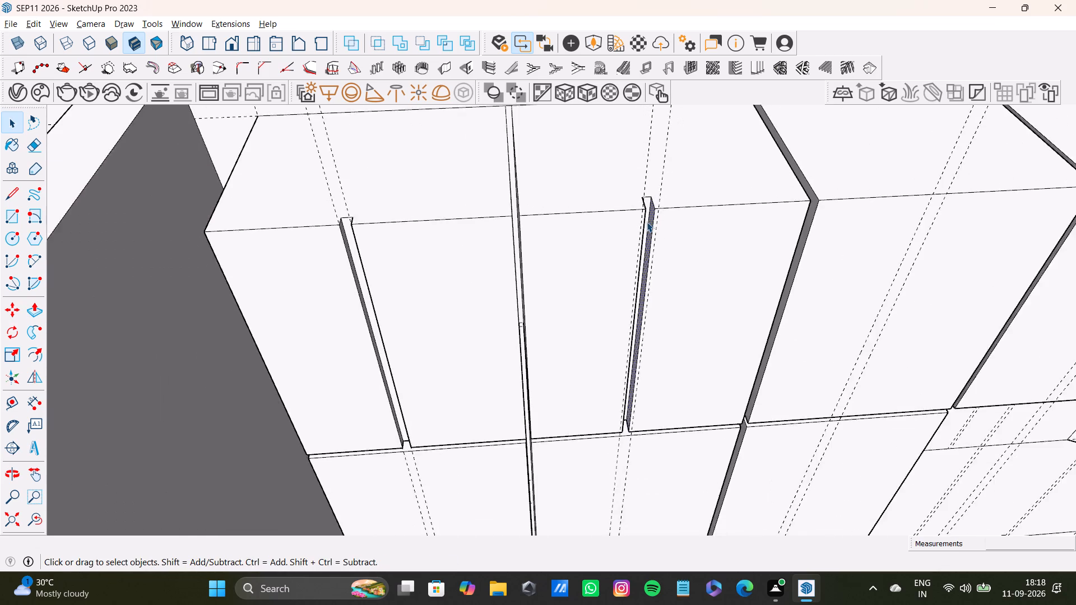
pyautogui.scroll(-2, 647, 222)
pyautogui.scroll(-4, 623, 280)
pyautogui.keyDown('shift'); pyautogui.moveTo(623, 280); pyautogui.dragTo(445, 381, button='middle'); pyautogui.keyUp('shift')
pyautogui.scroll(-1, 445, 381)
pyautogui.scroll(2, 592, 402)
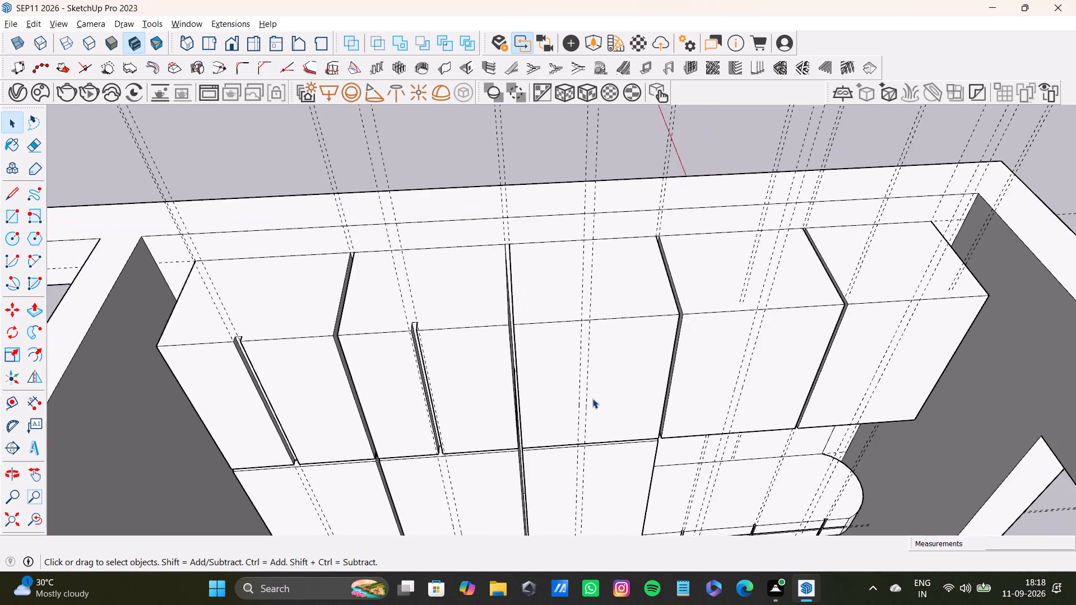
pyautogui.moveTo(583, 385); pyautogui.dragTo(535, 327, button='middle')
pyautogui.press('l')
pyautogui.click(553, 269)
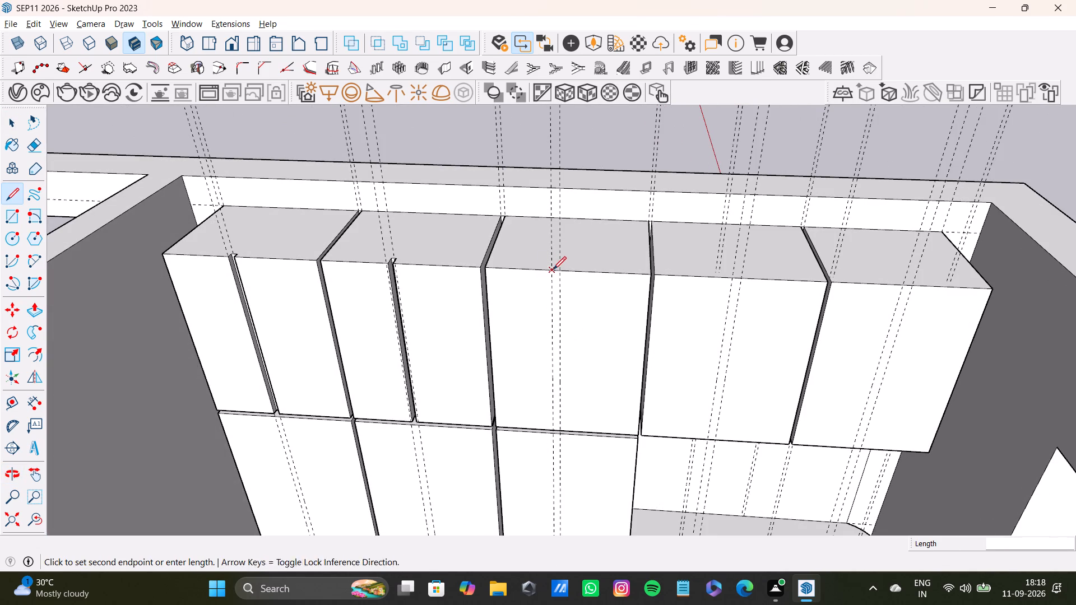
pyautogui.click(550, 432)
pyautogui.press('space')
pyautogui.press('l')
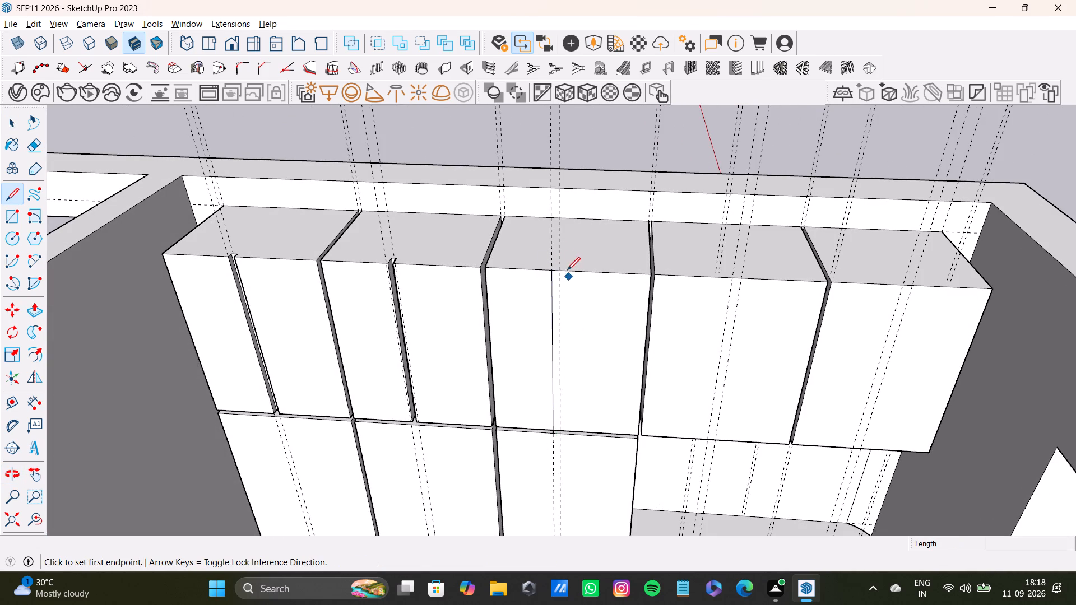
pyautogui.click(562, 269)
pyautogui.click(567, 432)
pyautogui.press('space')
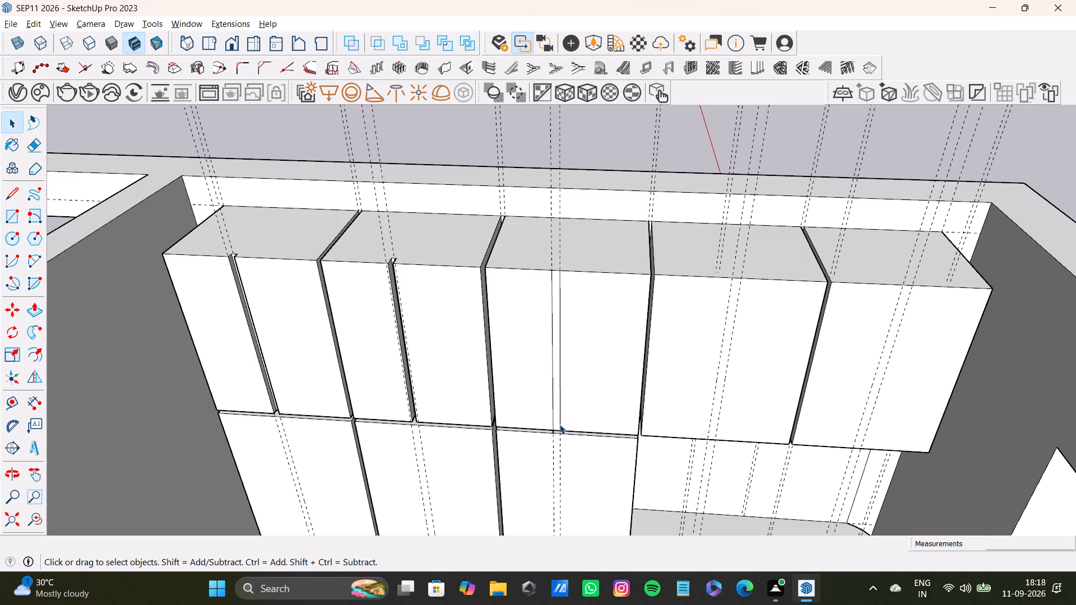
# Delete the stray short edge crossing the thin underside of the third upper box at the guide.
pyautogui.scroll(8, 550, 439)
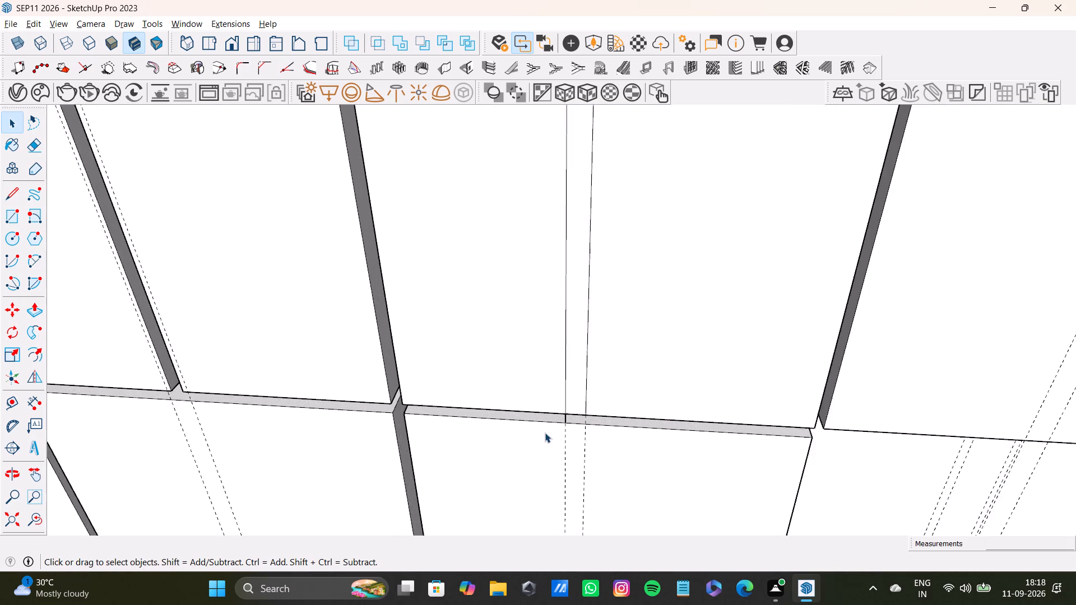
pyautogui.scroll(8, 545, 432)
pyautogui.click(573, 417)
pyautogui.click(576, 419)
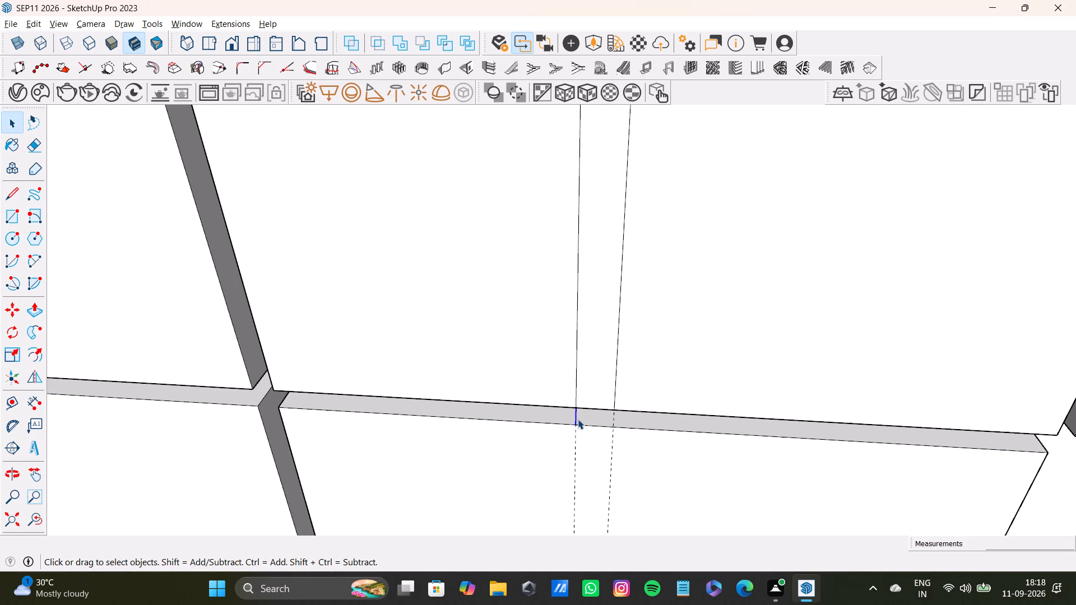
pyautogui.press('Delete')
# Push the narrow strip between the third upper box's two vertical lines inward about 1 1/2" to form a groove.
pyautogui.click(592, 378)
pyautogui.scroll(-9, 572, 389)
pyautogui.scroll(1, 568, 393)
pyautogui.scroll(-2, 568, 393)
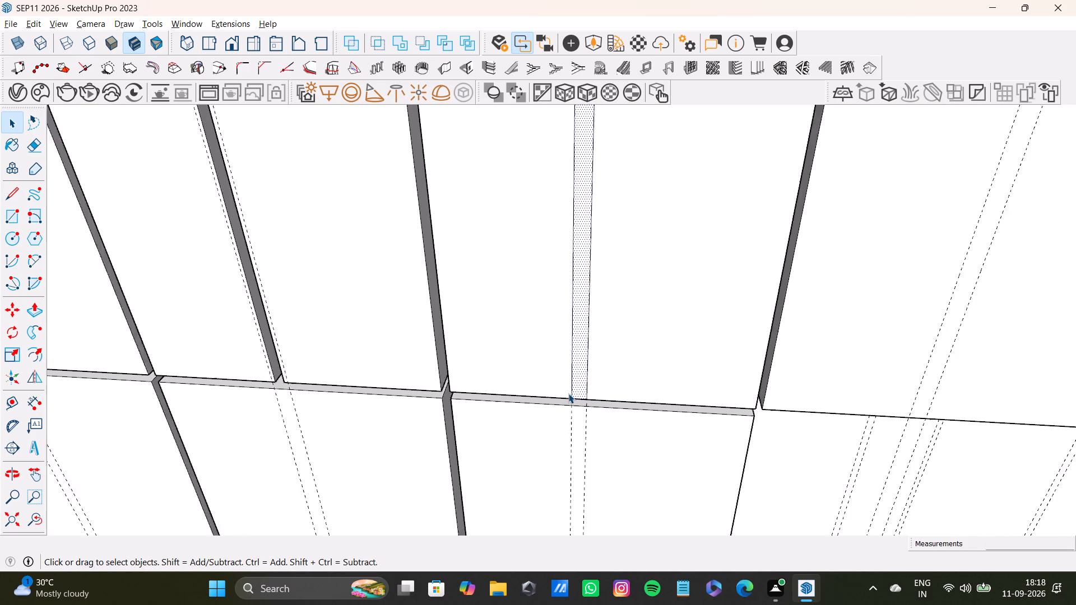
pyautogui.scroll(-10, 568, 393)
pyautogui.keyDown('shift'); pyautogui.moveTo(564, 359); pyautogui.dragTo(563, 418, button='middle'); pyautogui.keyUp('shift')
pyautogui.scroll(1, 579, 402)
pyautogui.moveTo(579, 402); pyautogui.dragTo(574, 419, button='middle')
pyautogui.scroll(-1, 578, 409)
pyautogui.press('p')
pyautogui.click(569, 332)
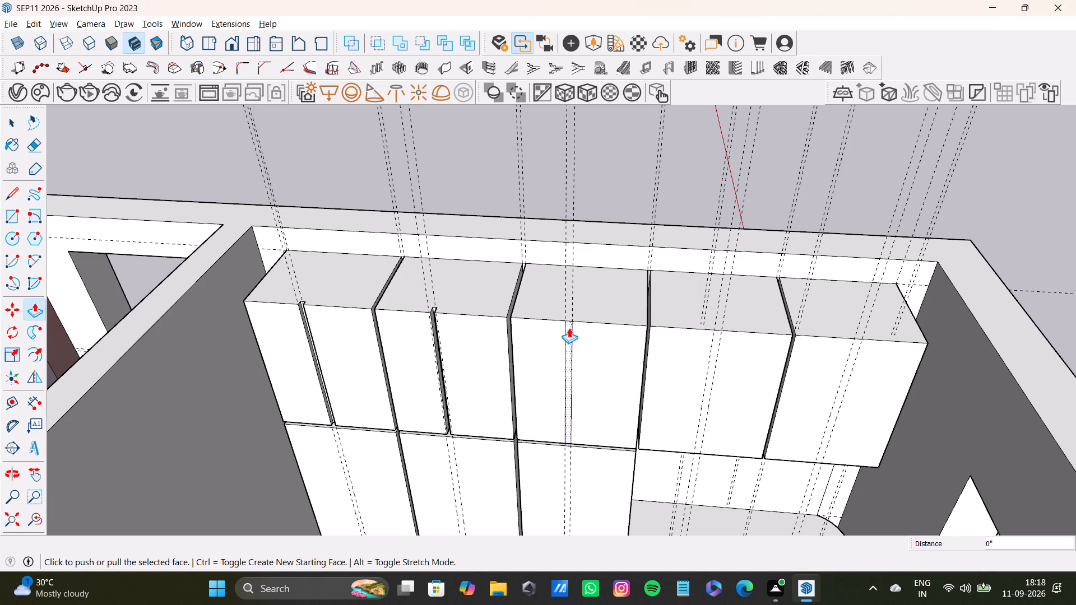
pyautogui.scroll(6, 563, 366)
pyautogui.moveTo(572, 299); pyautogui.dragTo(577, 287)
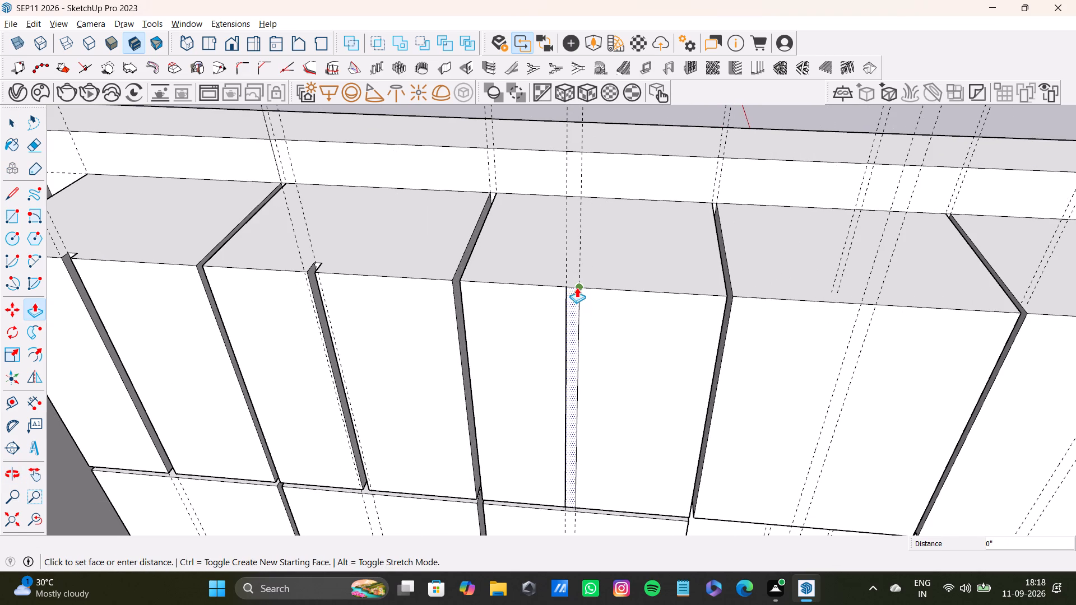
pyautogui.moveTo(577, 287); pyautogui.dragTo(574, 281)
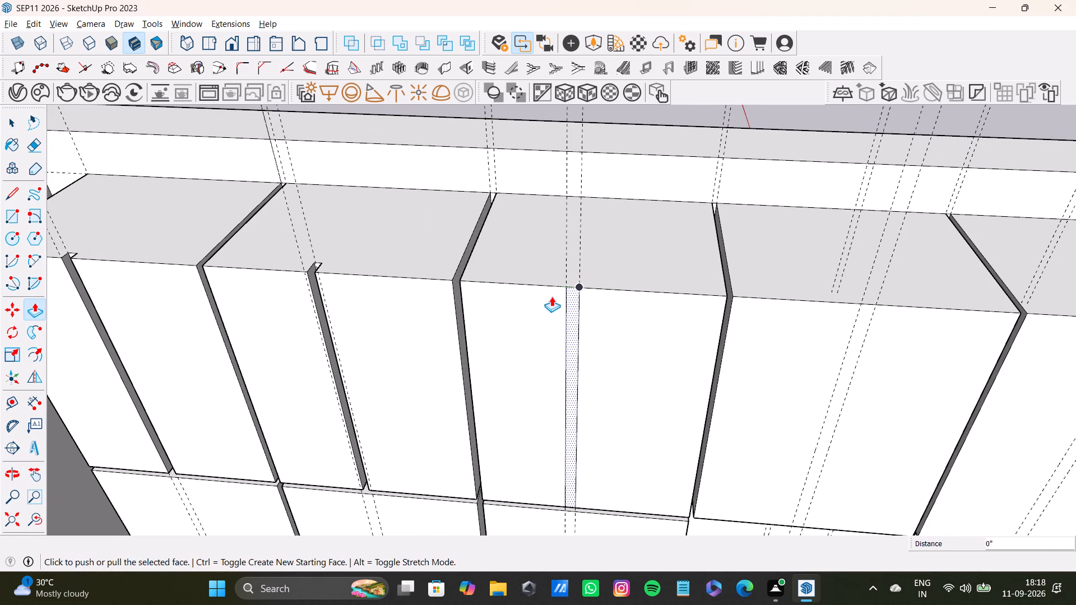
pyautogui.scroll(6, 558, 296)
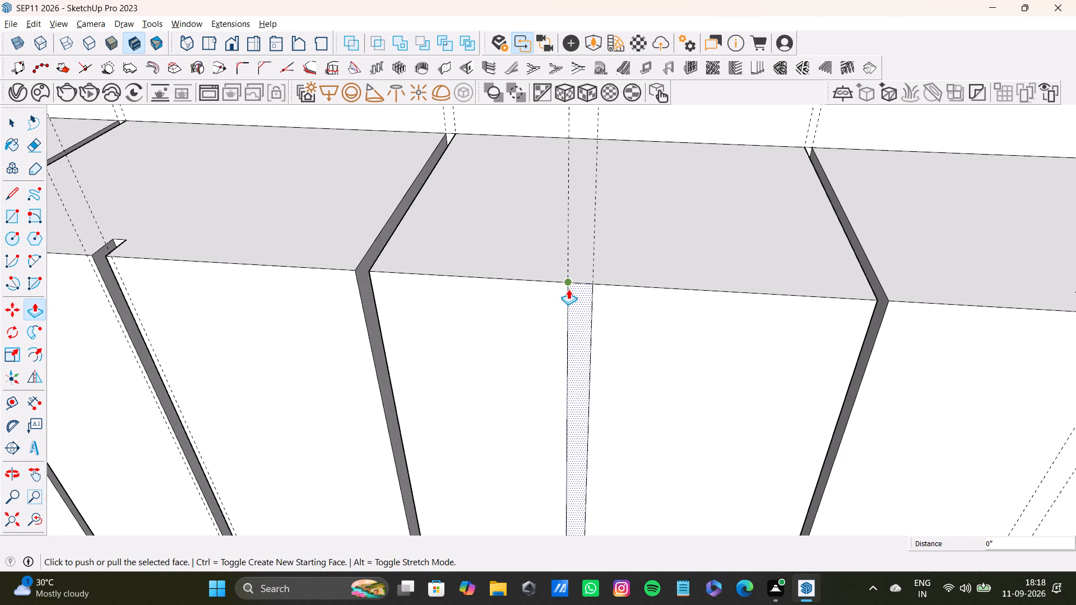
pyautogui.moveTo(577, 289); pyautogui.dragTo(581, 274)
pyautogui.scroll(-3, 569, 278)
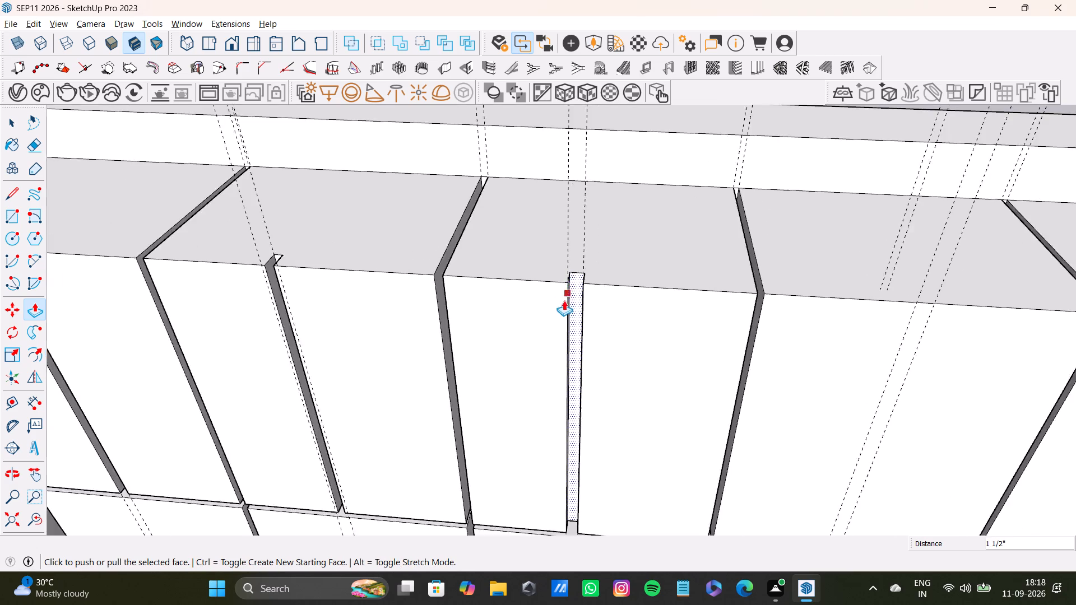
pyautogui.scroll(-10, 564, 300)
pyautogui.keyDown('shift'); pyautogui.moveTo(549, 292); pyautogui.dragTo(389, 267, button='middle'); pyautogui.keyUp('shift')
pyautogui.scroll(3, 458, 269)
pyautogui.press('space')
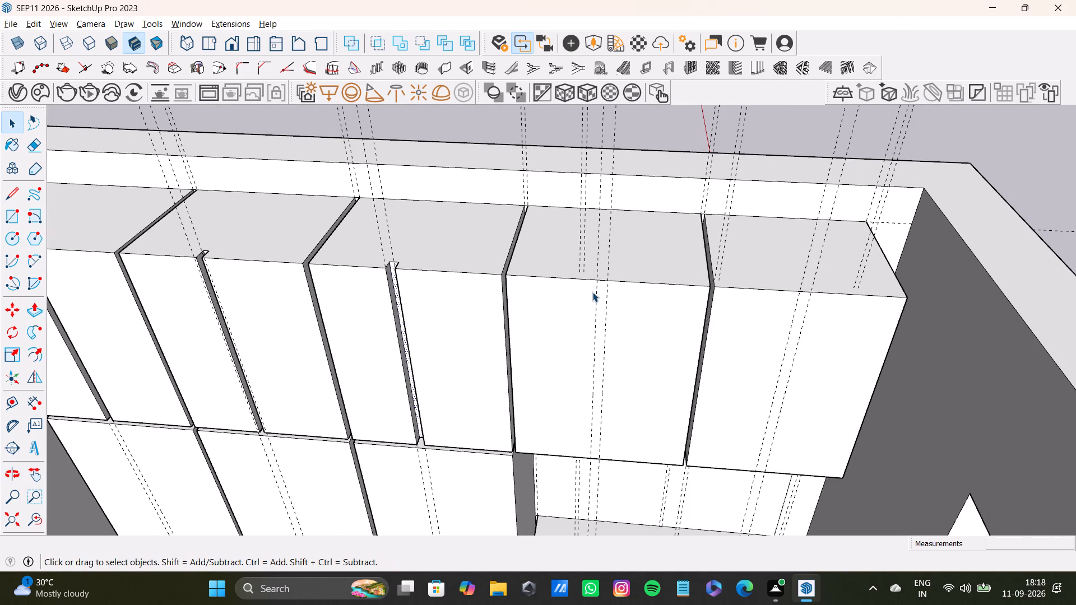
# Draw two vertical lines about 2' 6 1/2" long along the paired guides on the fourth upper box's front, from top edge to bottom edge.
pyautogui.press('l')
pyautogui.scroll(6, 612, 299)
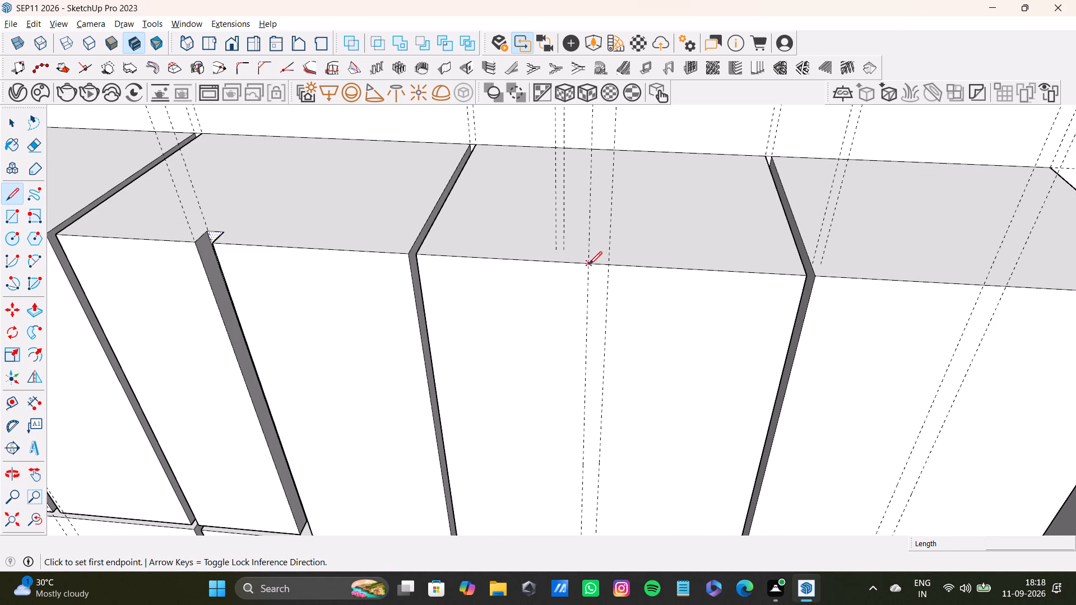
pyautogui.click(589, 264)
pyautogui.keyDown('shift'); pyautogui.moveTo(586, 460); pyautogui.dragTo(587, 333, button='middle'); pyautogui.keyUp('shift')
pyautogui.click(582, 450)
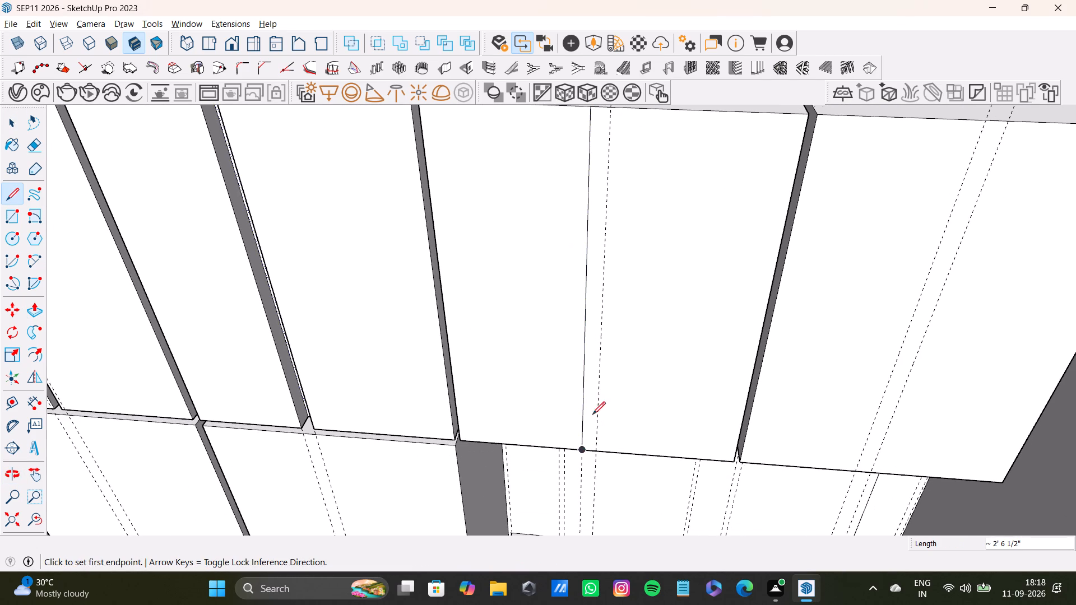
pyautogui.scroll(-4, 585, 347)
pyautogui.keyDown('shift'); pyautogui.moveTo(583, 348); pyautogui.dragTo(577, 390, button='middle'); pyautogui.keyUp('shift')
pyautogui.press('l')
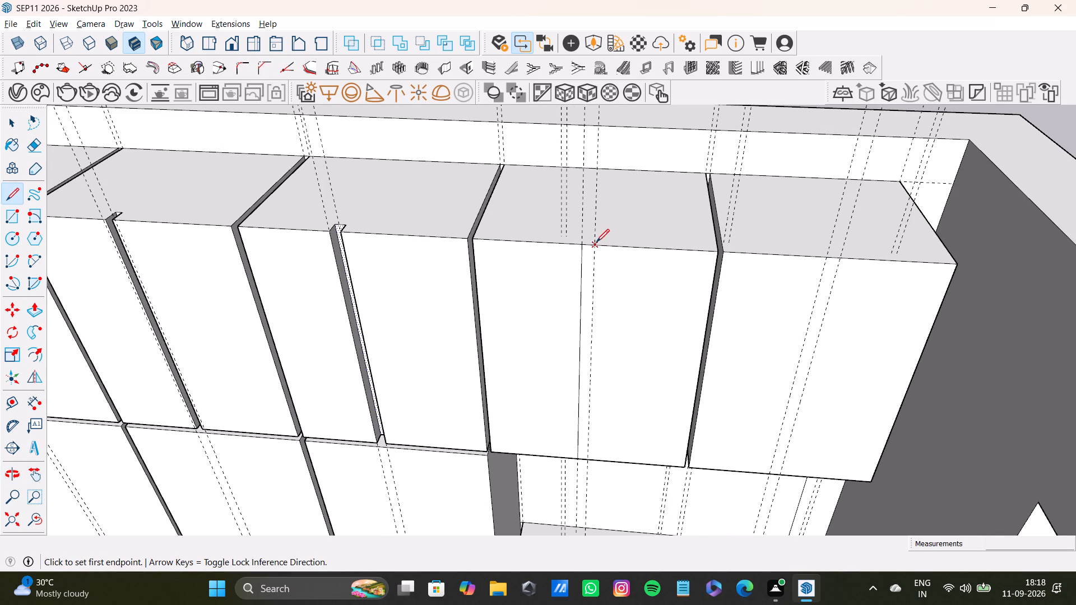
pyautogui.click(595, 243)
pyautogui.click(592, 455)
pyautogui.press('space')
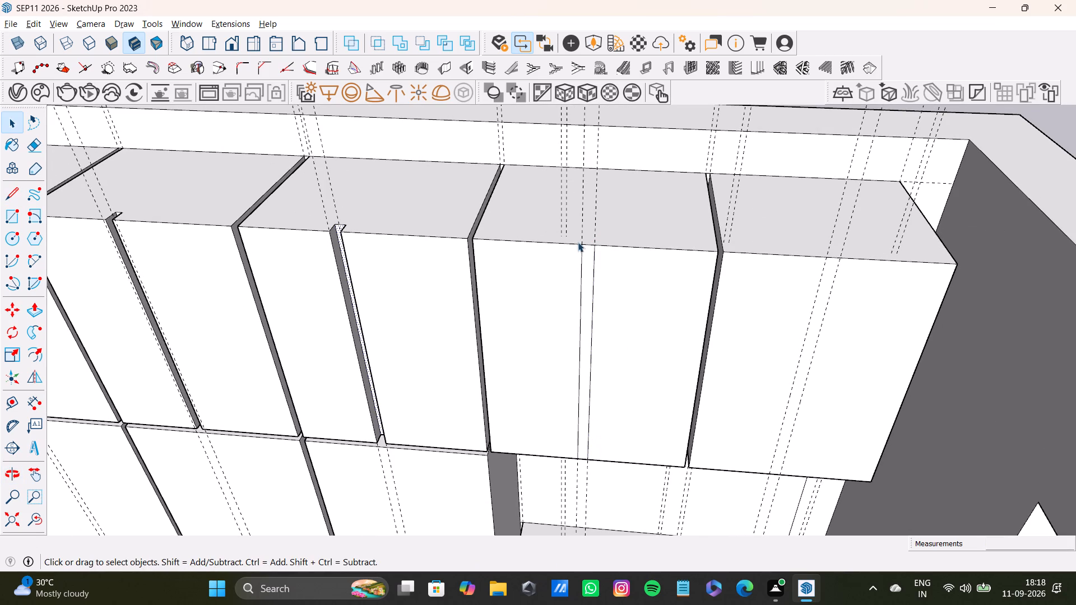
# Push the strip between the fourth upper box's two vertical lines inward to form a groove.
pyautogui.click(585, 259)
pyautogui.press('p')
pyautogui.moveTo(586, 259); pyautogui.dragTo(587, 252)
pyautogui.press('space')
pyautogui.scroll(-13, 569, 278)
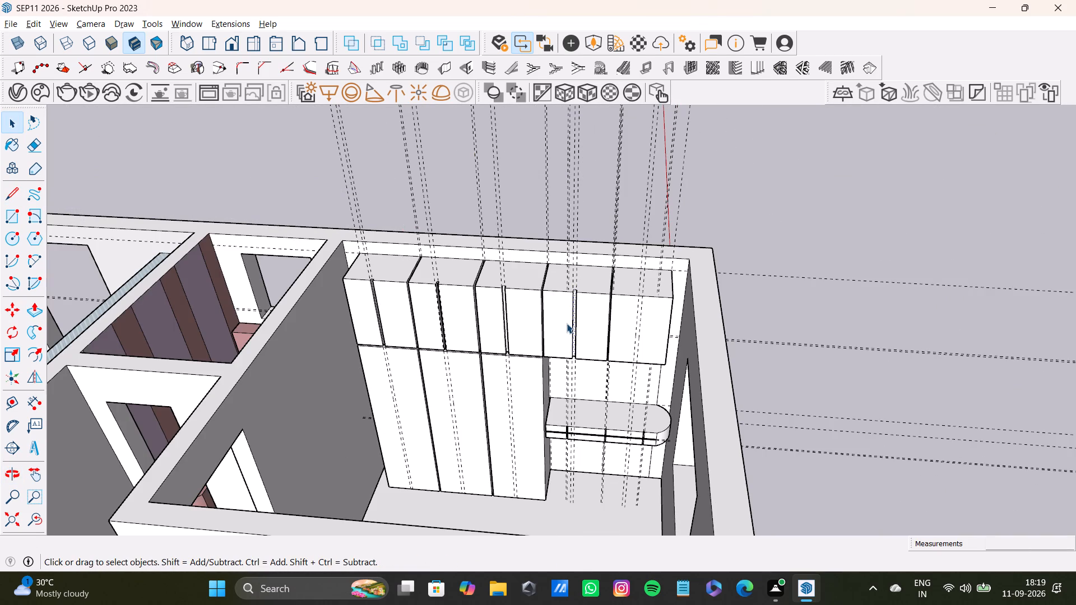
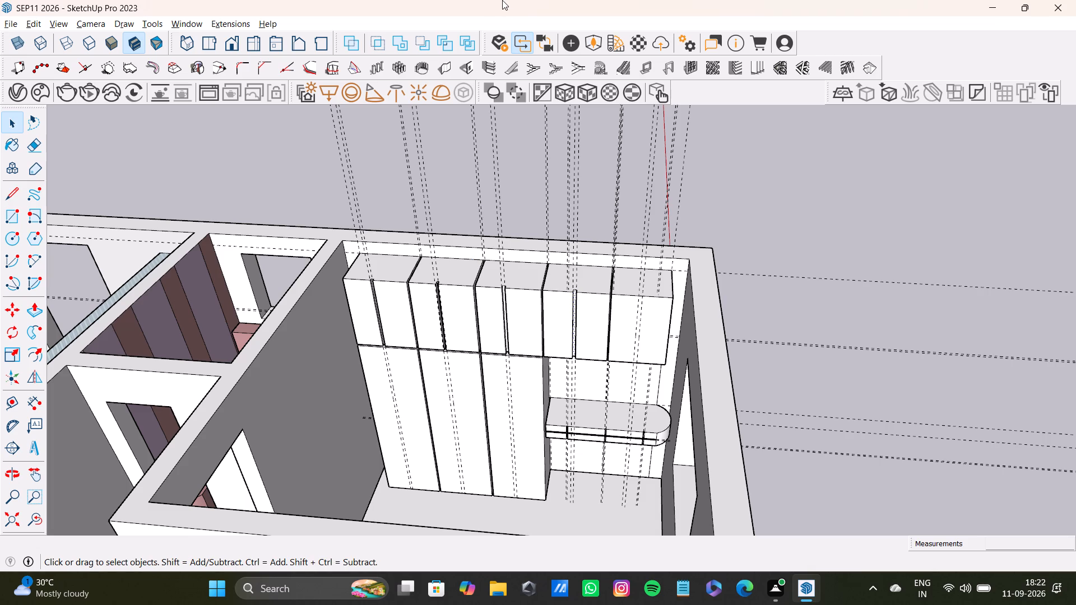
# Push/Pull the back face inside the second upper box's vertical groove.
pyautogui.scroll(3, 379, 494)
pyautogui.scroll(12, 451, 307)
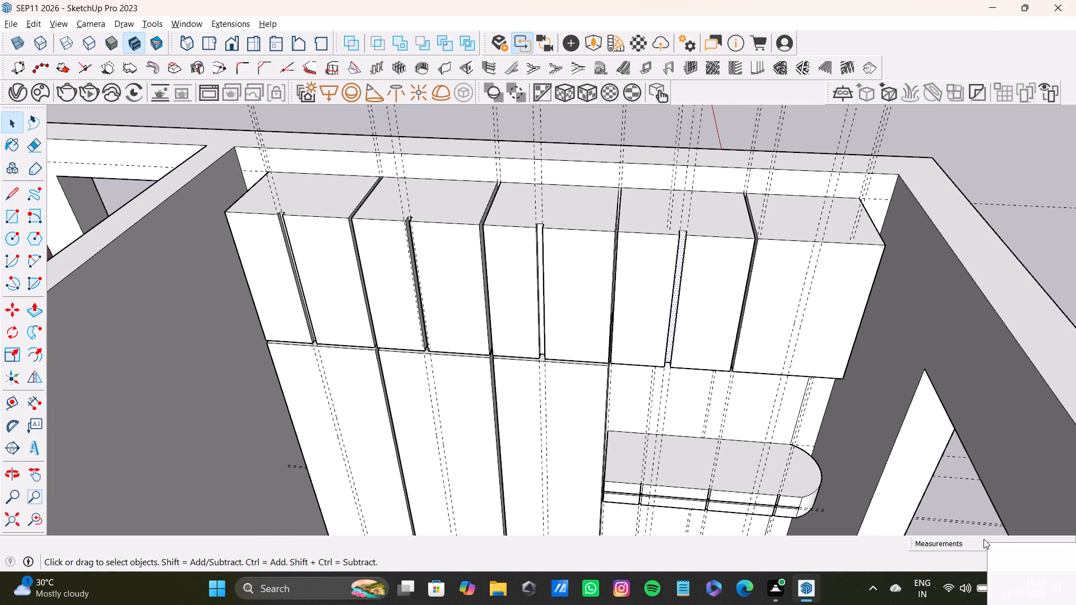
pyautogui.scroll(-5, 618, 289)
pyautogui.scroll(4, 574, 287)
pyautogui.scroll(-1, 562, 283)
pyautogui.scroll(3, 561, 283)
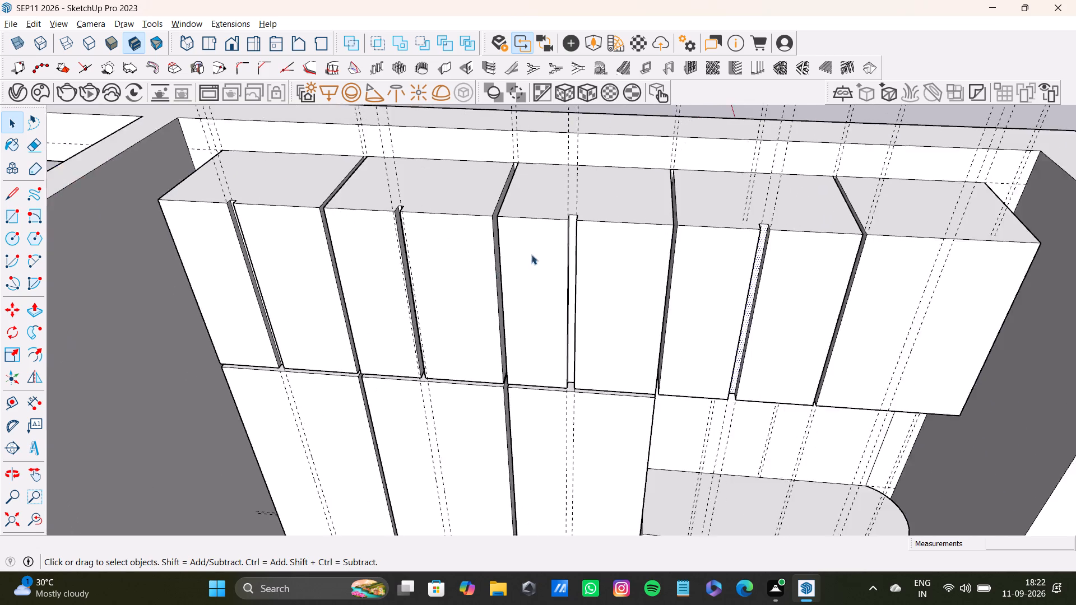
pyautogui.scroll(5, 531, 254)
pyautogui.keyDown('shift'); pyautogui.moveTo(483, 281); pyautogui.dragTo(718, 348, button='middle'); pyautogui.keyUp('shift')
pyautogui.scroll(-1, 718, 348)
pyautogui.scroll(1, 440, 256)
pyautogui.moveTo(440, 256); pyautogui.dragTo(692, 355, button='middle')
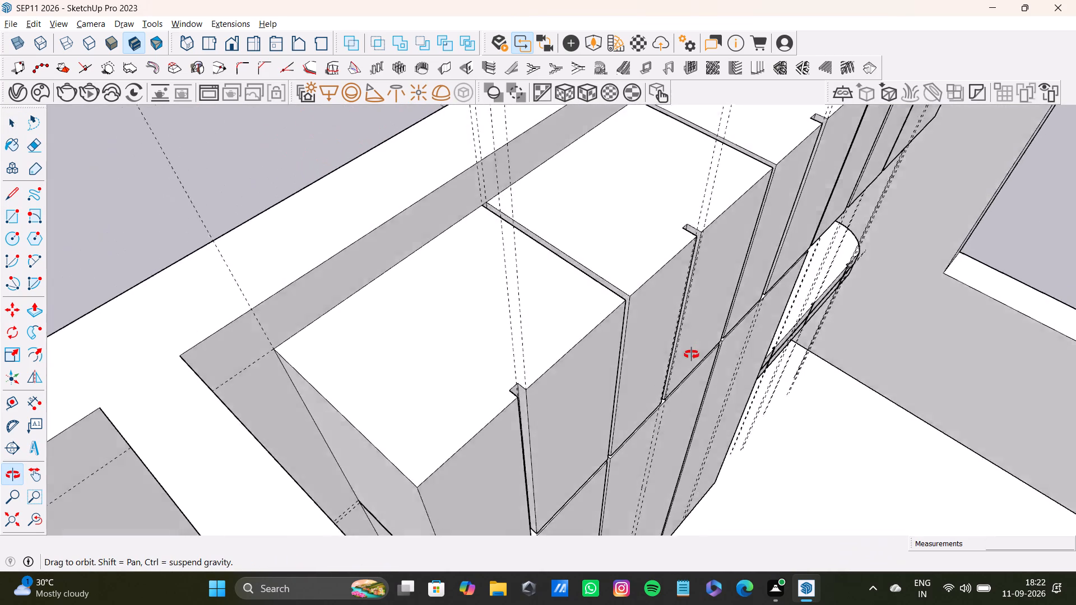
pyautogui.moveTo(692, 355); pyautogui.dragTo(424, 408, button='middle')
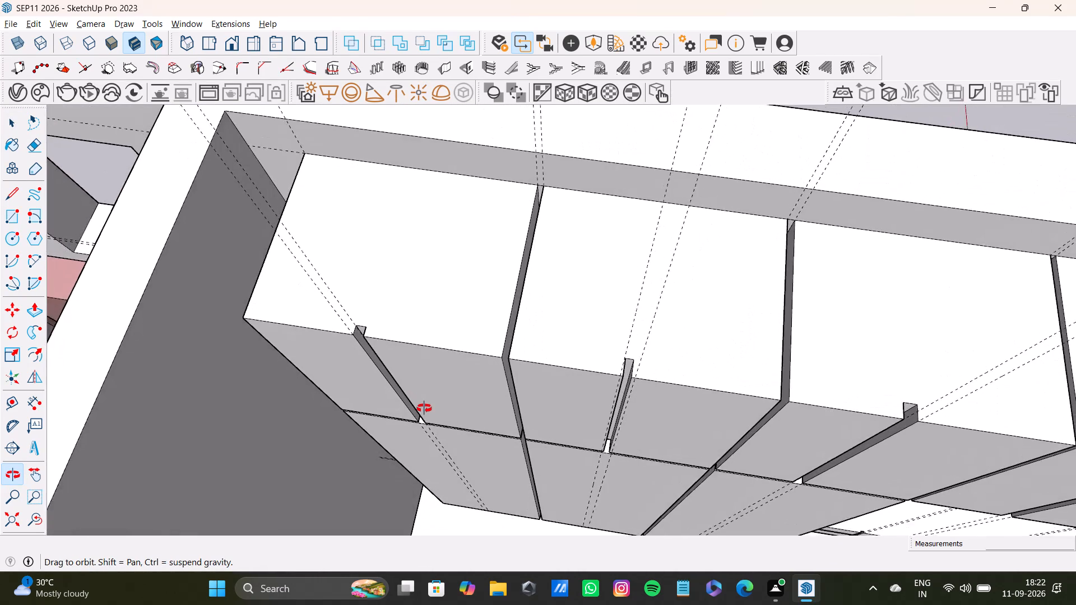
pyautogui.moveTo(424, 408); pyautogui.dragTo(419, 406, button='middle')
pyautogui.scroll(3, 520, 344)
pyautogui.keyDown('shift'); pyautogui.moveTo(647, 350); pyautogui.dragTo(565, 371, button='middle'); pyautogui.keyUp('shift')
pyautogui.scroll(6, 592, 382)
pyautogui.click(587, 399)
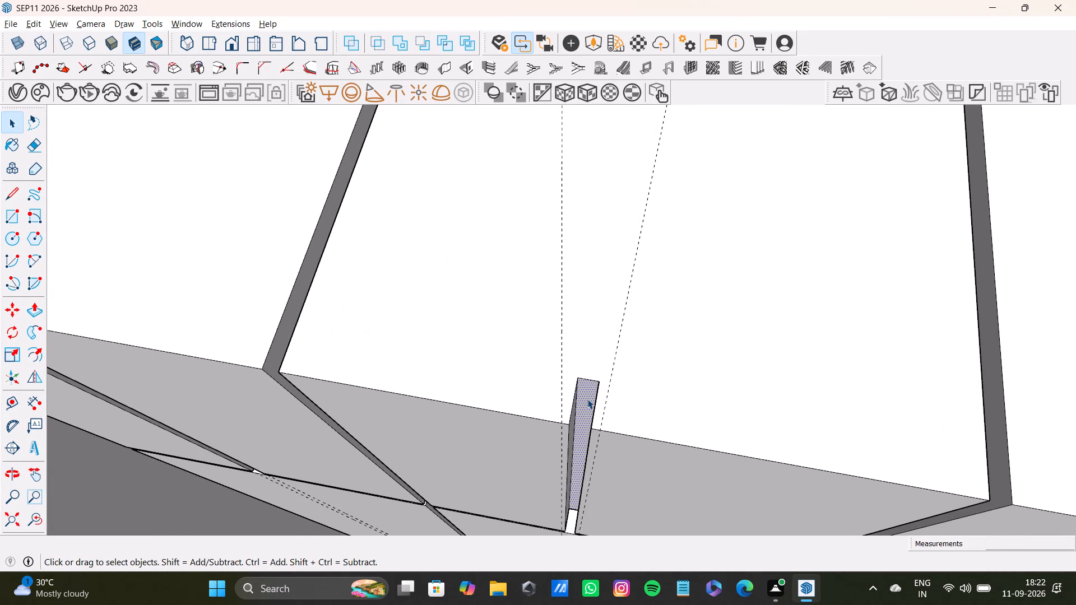
pyautogui.press('p')
pyautogui.moveTo(587, 397); pyautogui.dragTo(536, 408)
# Narrow the third upper box's vertical groove by pulling its side face nearest the second box inward 1/4".
pyautogui.scroll(-9, 536, 408)
pyautogui.keyDown('shift'); pyautogui.moveTo(557, 399); pyautogui.dragTo(614, 322, button='middle'); pyautogui.keyUp('shift')
pyautogui.keyDown('shift'); pyautogui.scroll(4, 666, 350); pyautogui.keyUp('shift')
pyautogui.keyDown('shift'); pyautogui.moveTo(670, 349); pyautogui.dragTo(386, 368, button='middle'); pyautogui.keyUp('shift')
pyautogui.keyDown('shift'); pyautogui.scroll(6, 647, 371); pyautogui.keyUp('shift')
pyautogui.keyDown('shift'); pyautogui.moveTo(762, 402); pyautogui.dragTo(604, 344, button='middle'); pyautogui.keyUp('shift')
pyautogui.keyDown('shift'); pyautogui.scroll(5, 665, 379); pyautogui.keyUp('shift')
pyautogui.moveTo(672, 385); pyautogui.dragTo(566, 374, button='middle')
pyautogui.scroll(-1, 573, 374)
pyautogui.press('space')
pyautogui.scroll(2, 600, 382)
pyautogui.click(624, 450)
pyautogui.moveTo(624, 450); pyautogui.dragTo(631, 333, button='middle')
pyautogui.press('p')
pyautogui.moveTo(635, 332); pyautogui.dragTo(646, 342)
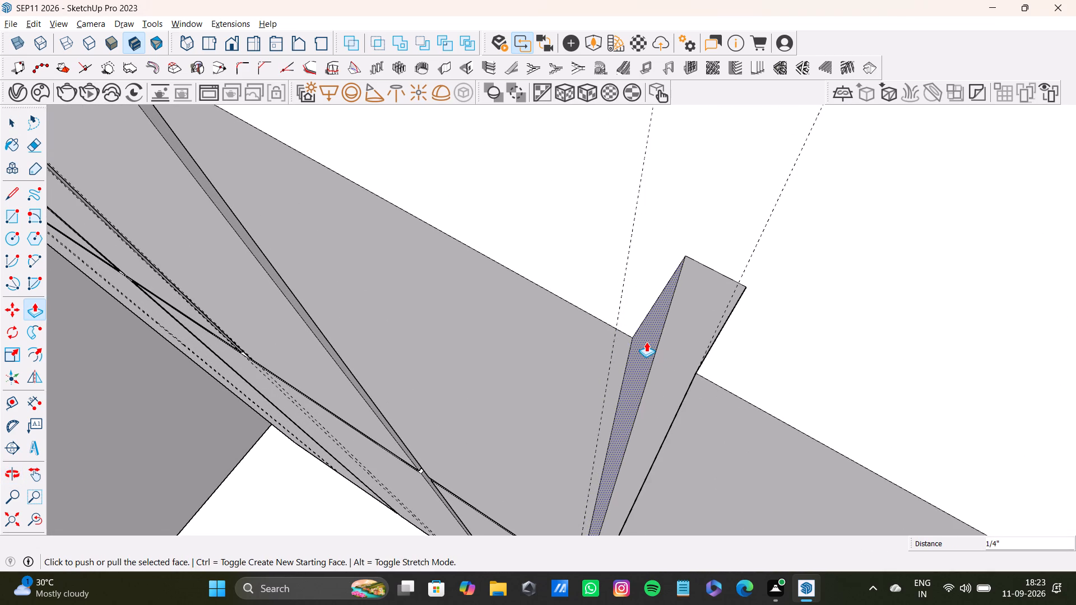
# Pull the opposite side face of the third upper box's groove inward to narrow it from the fourth box's side.
pyautogui.moveTo(648, 392); pyautogui.dragTo(820, 360, button='middle')
pyautogui.scroll(3, 712, 308)
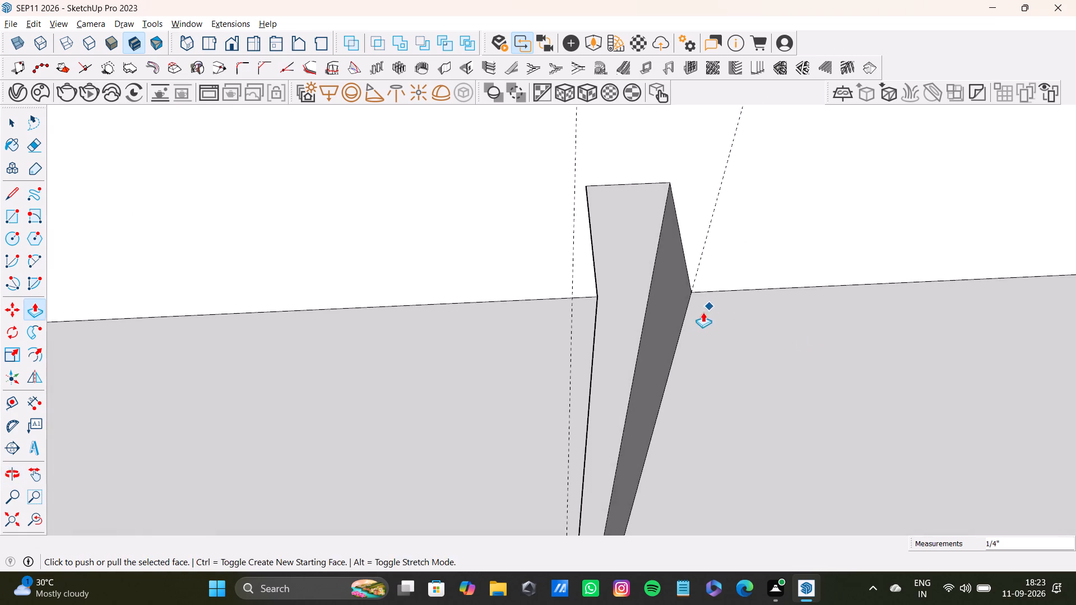
pyautogui.moveTo(702, 313); pyautogui.dragTo(780, 297, button='middle')
pyautogui.press('space')
pyautogui.click(651, 292)
pyautogui.press('p')
pyautogui.moveTo(651, 292); pyautogui.dragTo(634, 297)
pyautogui.press('space')
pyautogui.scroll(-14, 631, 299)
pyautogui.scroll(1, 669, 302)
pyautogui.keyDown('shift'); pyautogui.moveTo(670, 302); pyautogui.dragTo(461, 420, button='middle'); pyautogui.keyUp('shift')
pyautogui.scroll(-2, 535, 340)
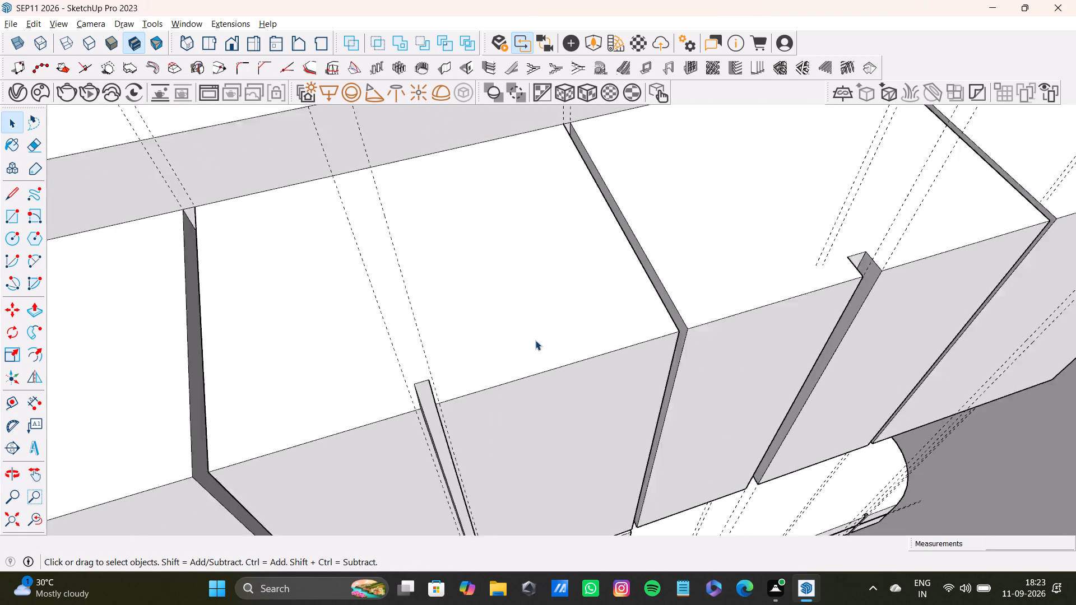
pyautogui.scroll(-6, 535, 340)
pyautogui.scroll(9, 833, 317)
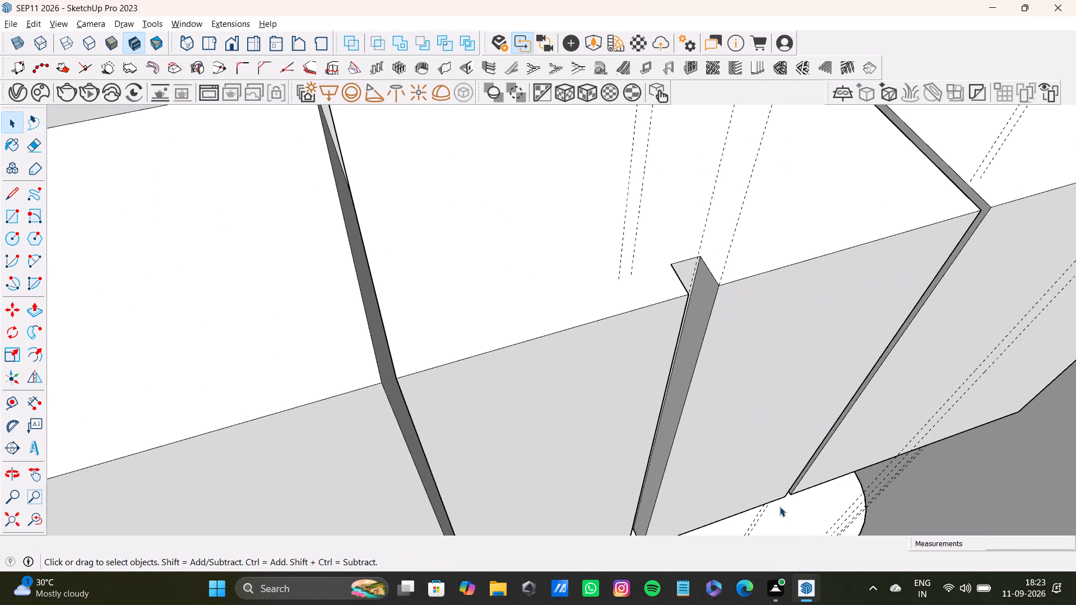
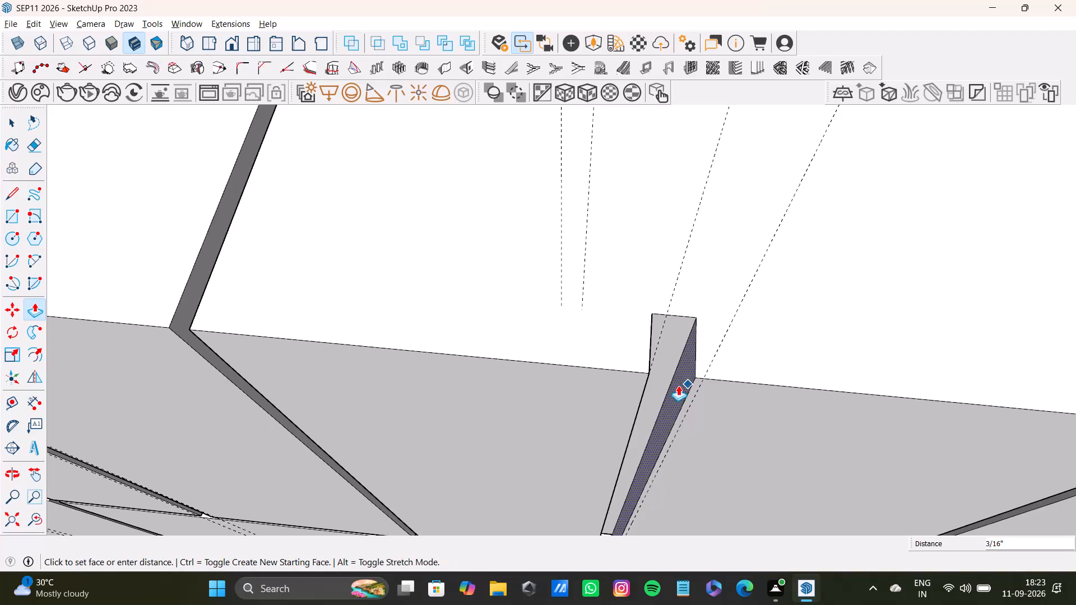
# Draw two lines about 2' 6 1/2" long along the vertical guides on the fifth upper box's front, from top edge to bottom edge.
pyautogui.press('space')
pyautogui.scroll(-9, 672, 383)
pyautogui.keyDown('shift'); pyautogui.moveTo(726, 401); pyautogui.dragTo(729, 304, button='middle'); pyautogui.keyUp('shift')
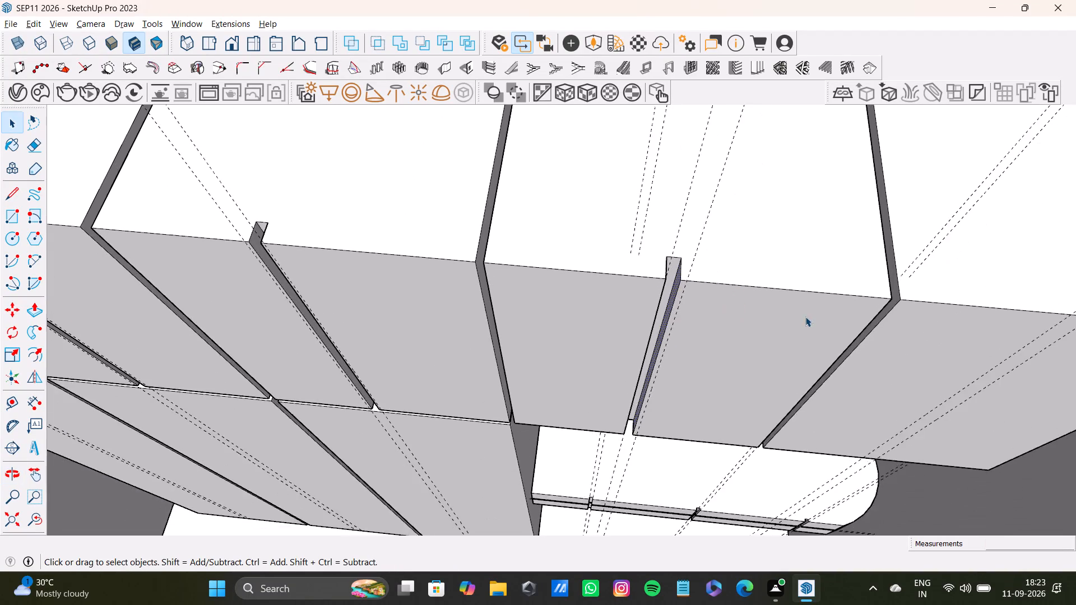
pyautogui.scroll(4, 805, 317)
pyautogui.keyDown('shift'); pyautogui.scroll(-8, 856, 311); pyautogui.keyUp('shift')
pyautogui.keyDown('shift'); pyautogui.moveTo(891, 309); pyautogui.dragTo(662, 300, button='middle'); pyautogui.keyUp('shift')
pyautogui.keyDown('shift'); pyautogui.scroll(3, 670, 314); pyautogui.keyUp('shift')
pyautogui.moveTo(670, 310); pyautogui.dragTo(671, 240, button='middle')
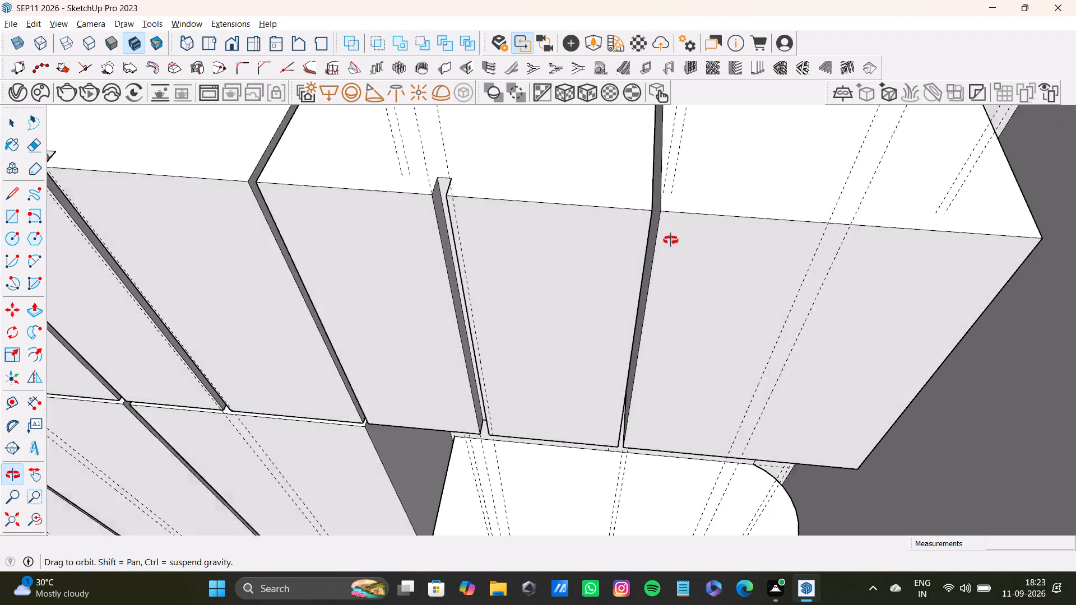
pyautogui.moveTo(671, 240); pyautogui.dragTo(671, 240, button='middle')
pyautogui.press('l')
pyautogui.scroll(3, 713, 296)
pyautogui.click(876, 147)
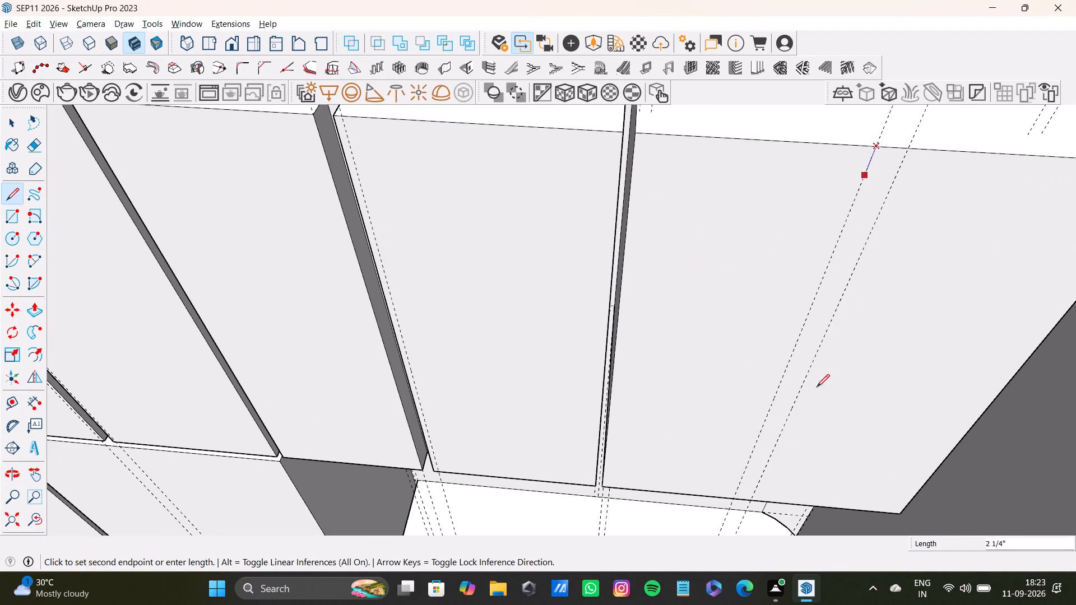
pyautogui.click(740, 496)
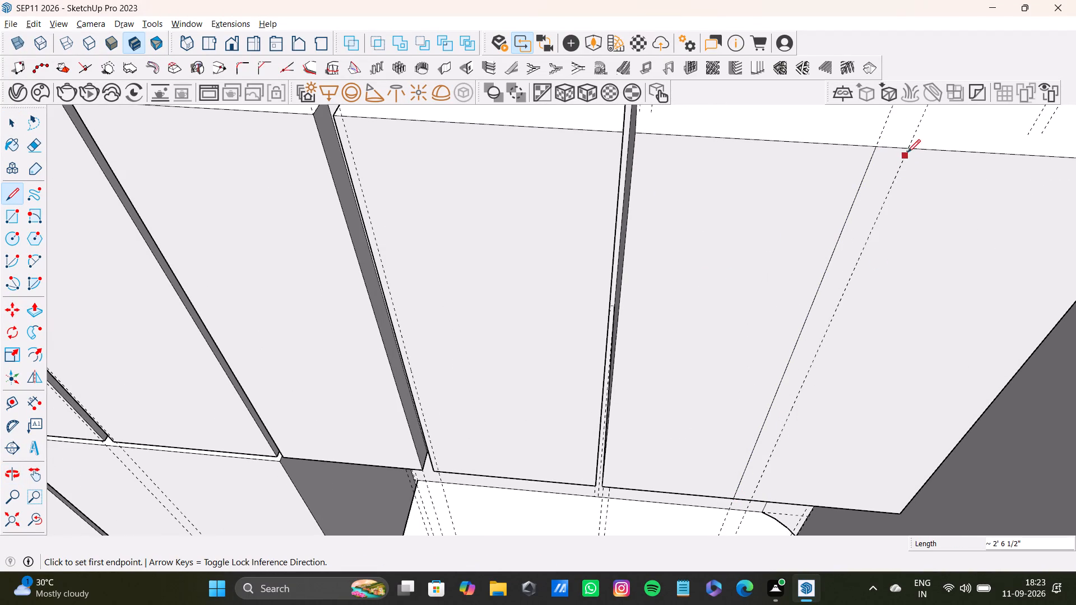
pyautogui.click(909, 148)
pyautogui.click(748, 505)
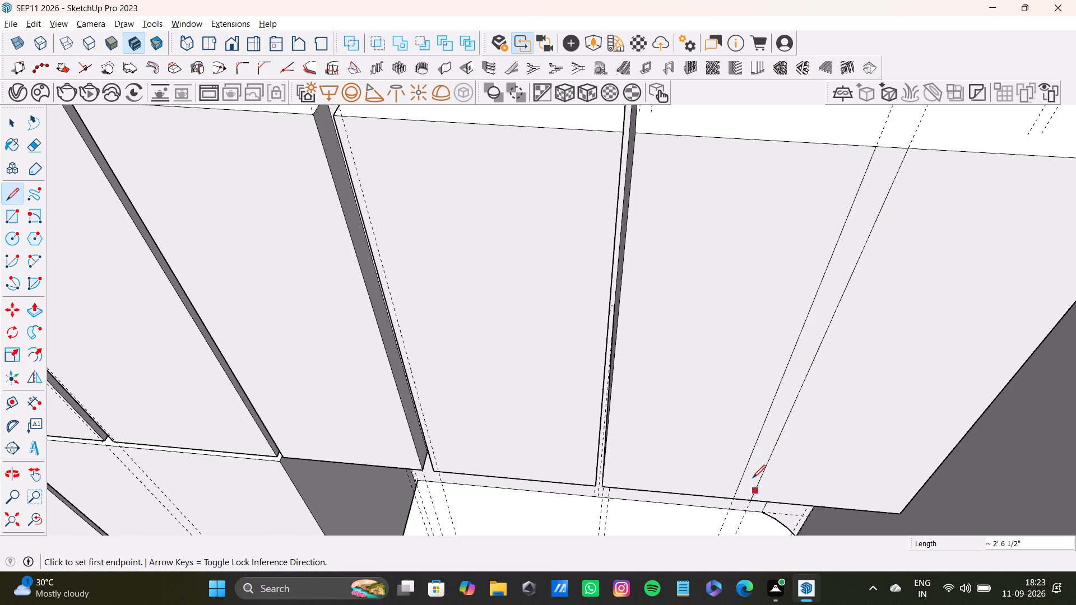
# Push the strip between the two lines on the fifth upper box's front inward about 1 1/16" to cut a vertical groove.
pyautogui.press('space')
pyautogui.click(782, 416)
pyautogui.press('p')
pyautogui.moveTo(782, 416); pyautogui.dragTo(783, 406)
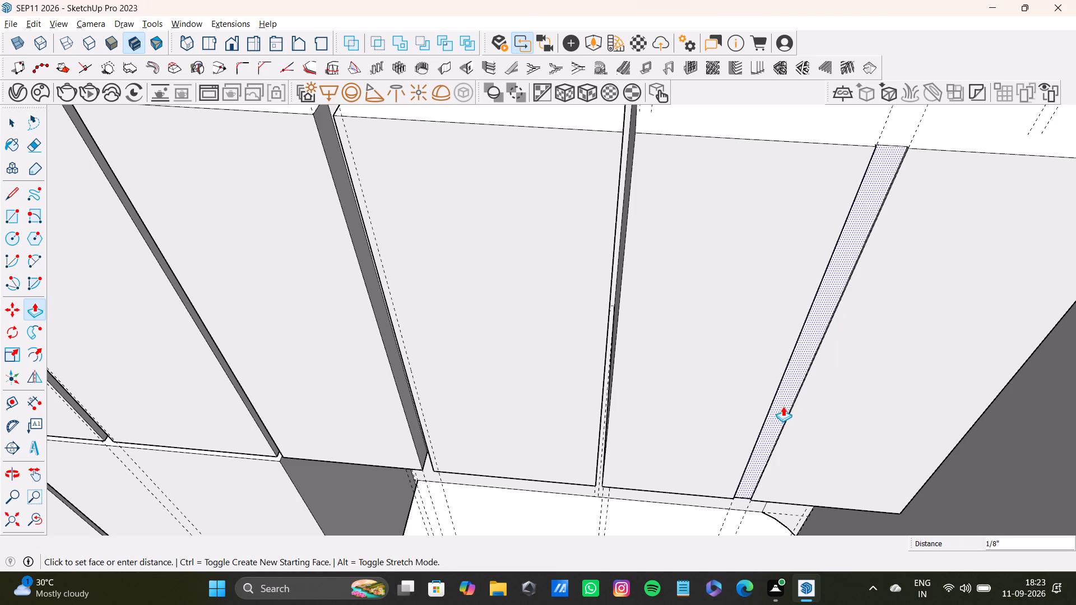
pyautogui.moveTo(783, 406); pyautogui.dragTo(784, 401)
# Reset the depth of the fourth upper box's vertical groove, pulling its back face out and pushing it inward about 1 11/16".
pyautogui.scroll(-15, 785, 392)
pyautogui.scroll(2, 655, 325)
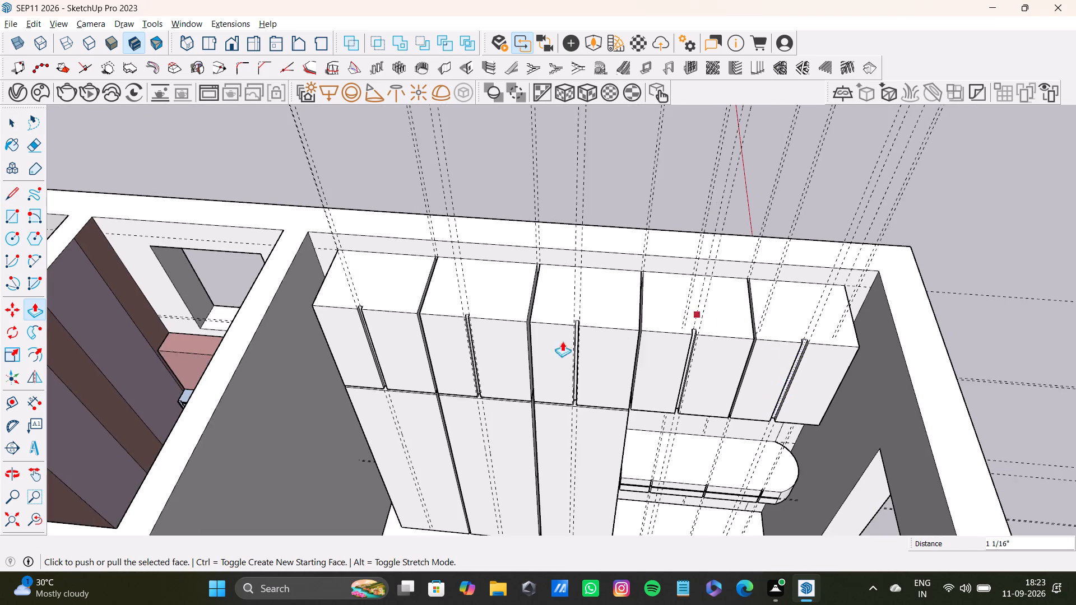
pyautogui.scroll(4, 562, 341)
pyautogui.scroll(-4, 355, 295)
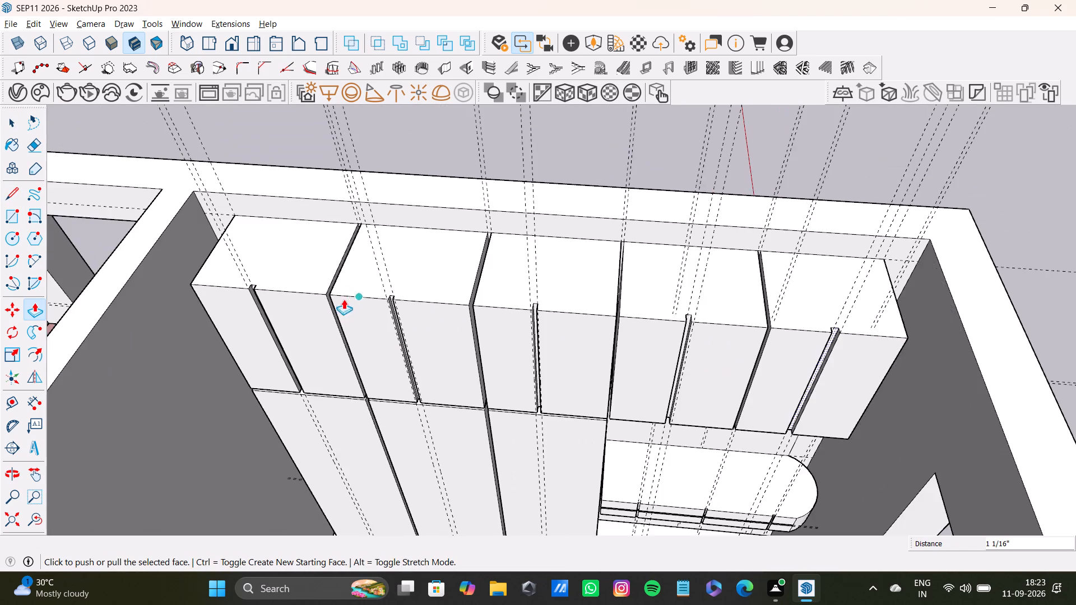
pyautogui.moveTo(341, 300); pyautogui.dragTo(360, 400, button='middle')
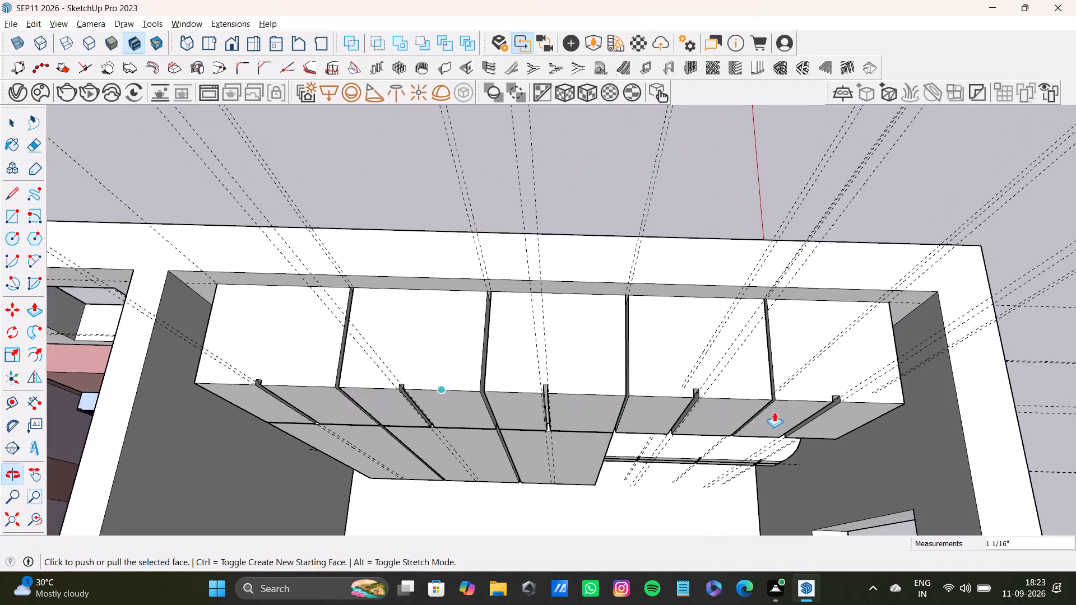
pyautogui.scroll(9, 778, 412)
pyautogui.moveTo(573, 375); pyautogui.dragTo(512, 333, button='middle')
pyautogui.scroll(6, 548, 323)
pyautogui.press('space')
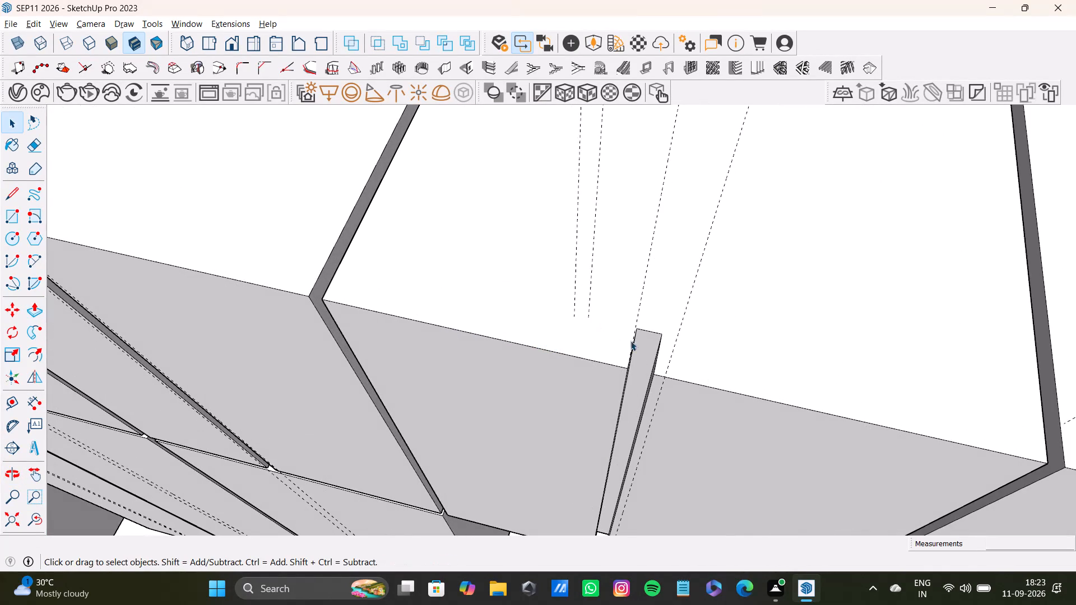
pyautogui.click(641, 348)
pyautogui.press('p')
pyautogui.click(641, 348)
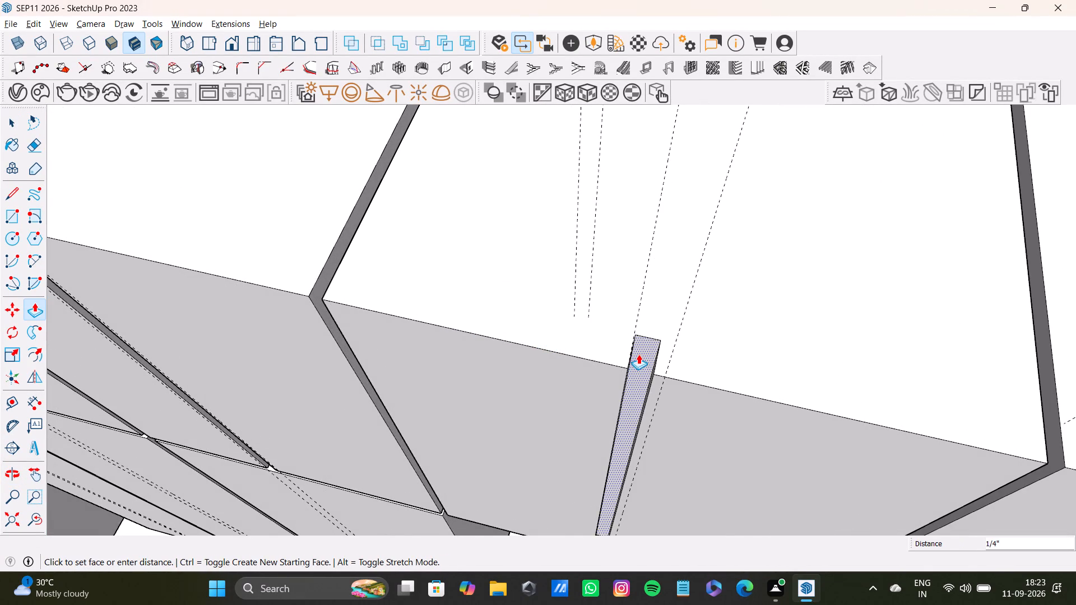
pyautogui.scroll(-1, 638, 354)
pyautogui.keyDown('shift'); pyautogui.moveTo(618, 361); pyautogui.dragTo(723, 316, button='middle'); pyautogui.keyUp('shift')
pyautogui.moveTo(732, 339); pyautogui.dragTo(741, 318)
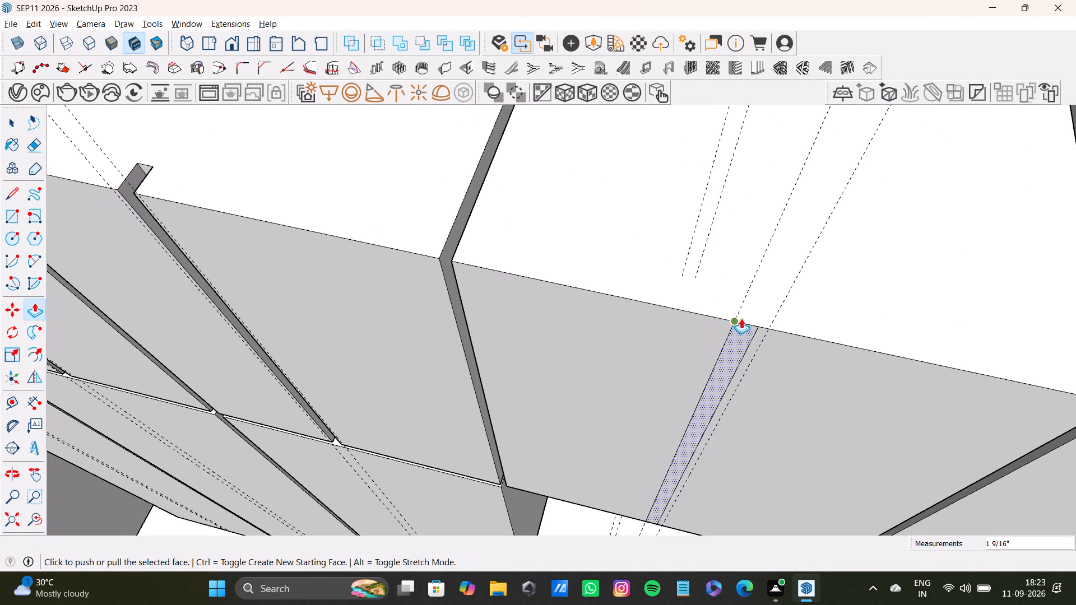
pyautogui.moveTo(741, 318); pyautogui.dragTo(747, 301)
pyautogui.moveTo(740, 343); pyautogui.dragTo(750, 307)
# Narrow the vertical groove on the fifth upper box by pulling its side face inward.
pyautogui.scroll(-9, 736, 319)
pyautogui.keyDown('shift'); pyautogui.moveTo(741, 333); pyautogui.dragTo(510, 266, button='middle'); pyautogui.keyUp('shift')
pyautogui.keyDown('shift'); pyautogui.scroll(6, 864, 342); pyautogui.keyUp('shift')
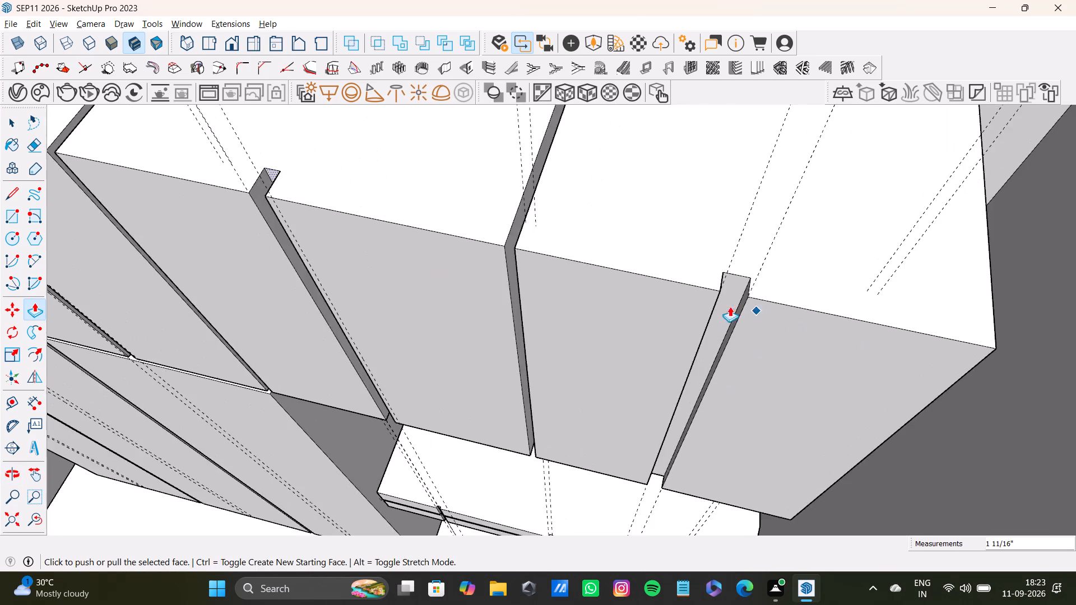
pyautogui.keyDown('shift'); pyautogui.scroll(5, 730, 306); pyautogui.keyUp('shift')
pyautogui.moveTo(736, 287); pyautogui.dragTo(530, 274, button='middle')
pyautogui.scroll(3, 650, 302)
pyautogui.press('space')
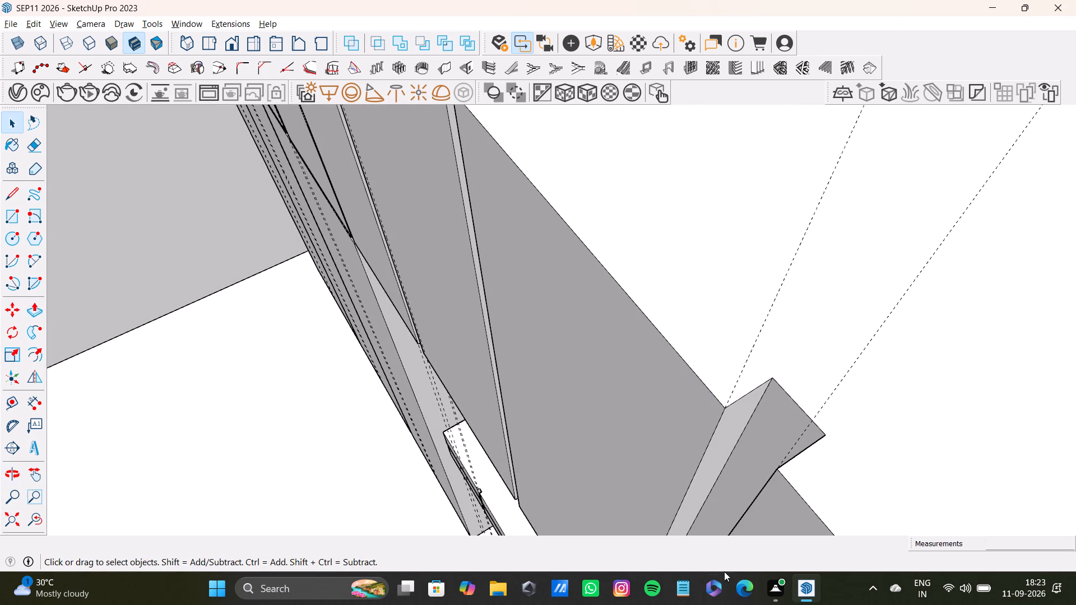
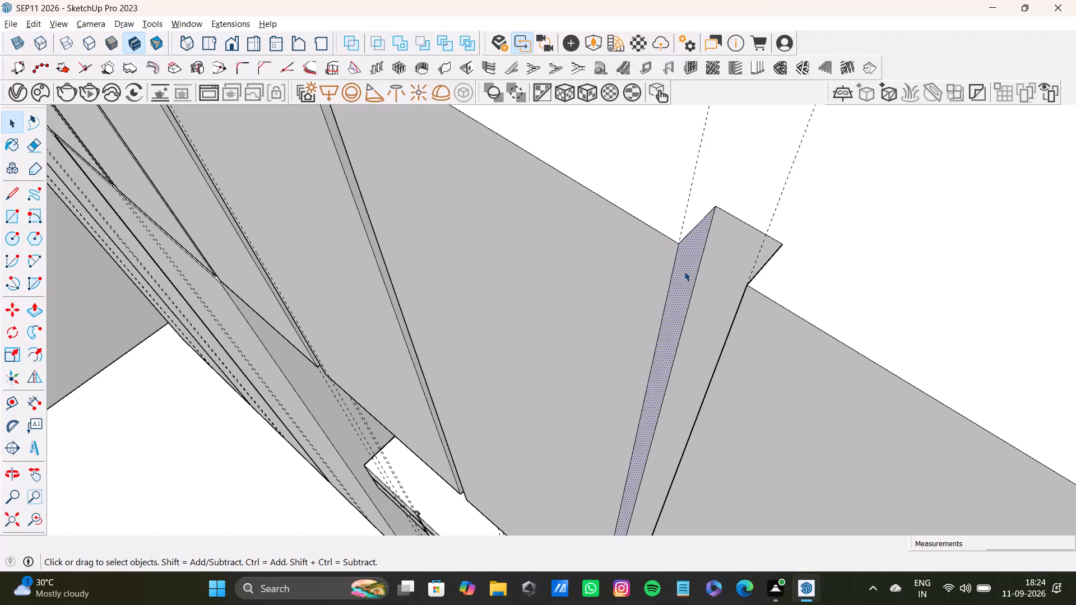
# Narrow the fifth upper box's vertical groove from both sides, pulling its second side face inward about 5/16".
pyautogui.press('p')
pyautogui.moveTo(684, 271); pyautogui.dragTo(688, 282)
pyautogui.press('space')
pyautogui.scroll(-4, 688, 282)
pyautogui.moveTo(685, 294); pyautogui.dragTo(846, 248, button='middle')
pyautogui.scroll(2, 688, 287)
pyautogui.moveTo(688, 288); pyautogui.dragTo(831, 254, button='middle')
pyautogui.press('space')
pyautogui.scroll(3, 624, 263)
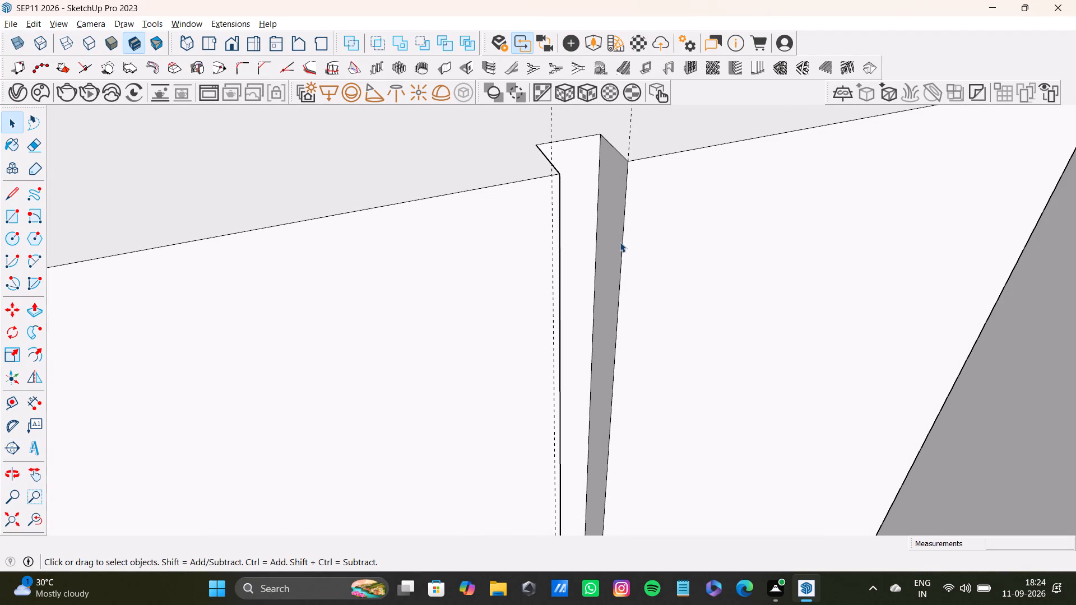
pyautogui.click(620, 242)
pyautogui.press('p')
pyautogui.moveTo(620, 241); pyautogui.dragTo(603, 238)
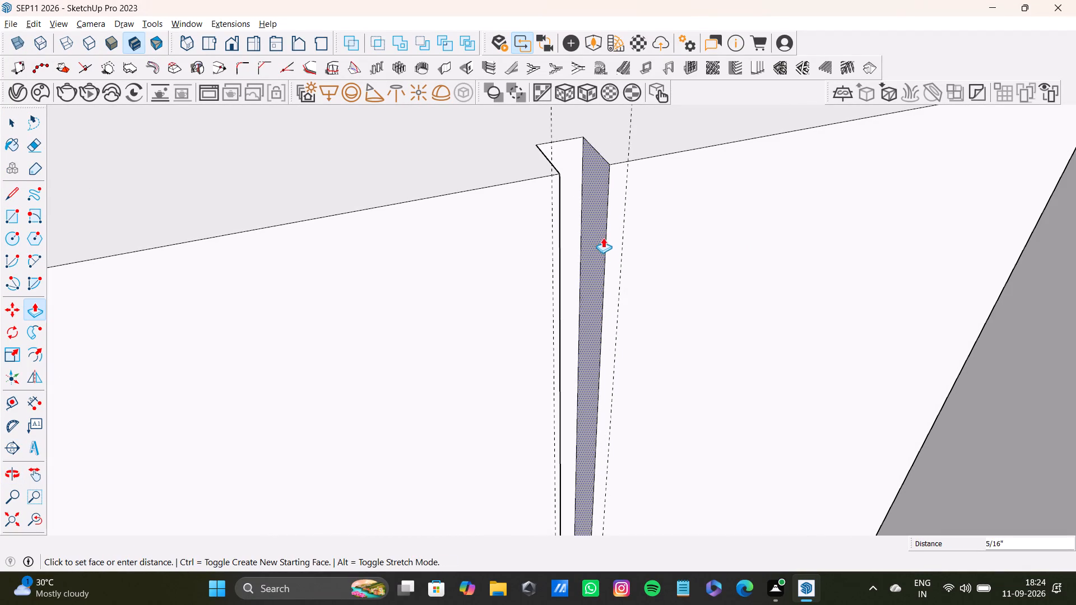
pyautogui.moveTo(603, 238); pyautogui.dragTo(600, 238)
pyautogui.press('space')
# Draw a line about 6' 11 9/16" long along the first vertical guide on the first lower front, from top edge to bottom edge.
pyautogui.scroll(-12, 590, 240)
pyautogui.keyDown('shift'); pyautogui.moveTo(586, 304); pyautogui.dragTo(791, 210, button='middle'); pyautogui.keyUp('shift')
pyautogui.scroll(-4, 672, 263)
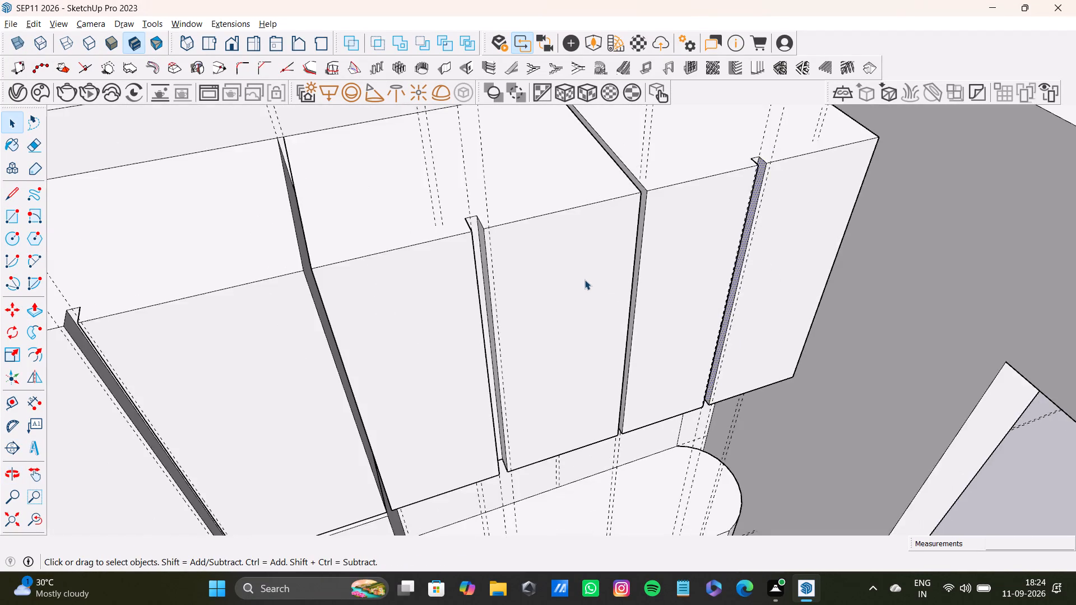
pyautogui.scroll(-4, 585, 280)
pyautogui.scroll(3, 585, 280)
pyautogui.scroll(-10, 585, 280)
pyautogui.keyDown('shift'); pyautogui.moveTo(584, 282); pyautogui.dragTo(741, 167, button='middle'); pyautogui.keyUp('shift')
pyautogui.scroll(4, 512, 373)
pyautogui.moveTo(416, 346); pyautogui.dragTo(342, 332, button='middle')
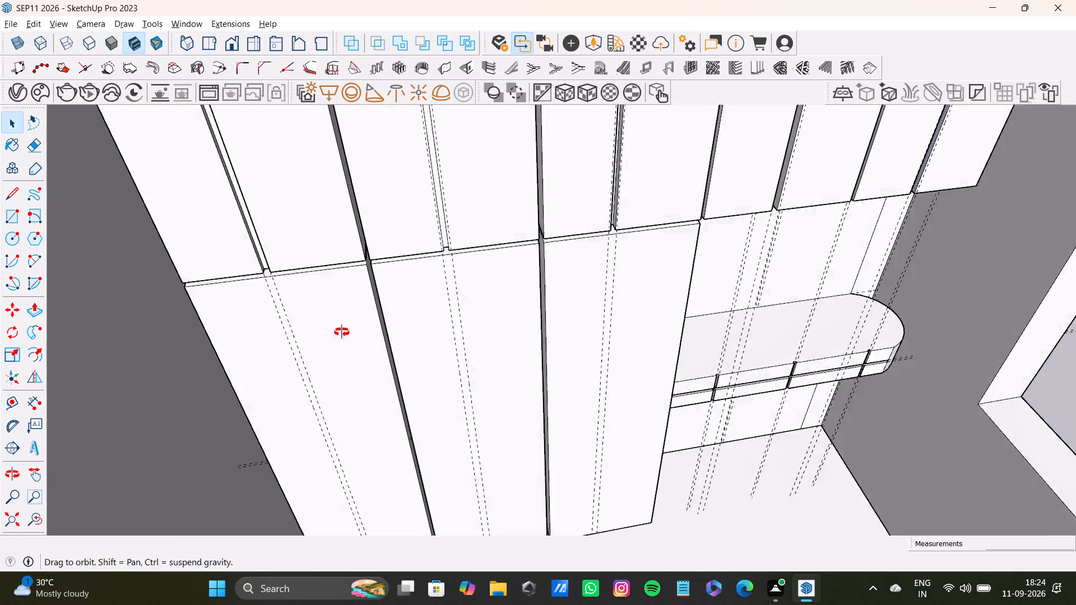
pyautogui.moveTo(342, 332); pyautogui.dragTo(323, 332, button='middle')
pyautogui.scroll(3, 256, 283)
pyautogui.keyDown('shift'); pyautogui.moveTo(260, 262); pyautogui.dragTo(362, 245, button='middle'); pyautogui.keyUp('shift')
pyautogui.scroll(5, 369, 238)
pyautogui.moveTo(370, 232); pyautogui.dragTo(389, 151, button='middle')
pyautogui.press('l')
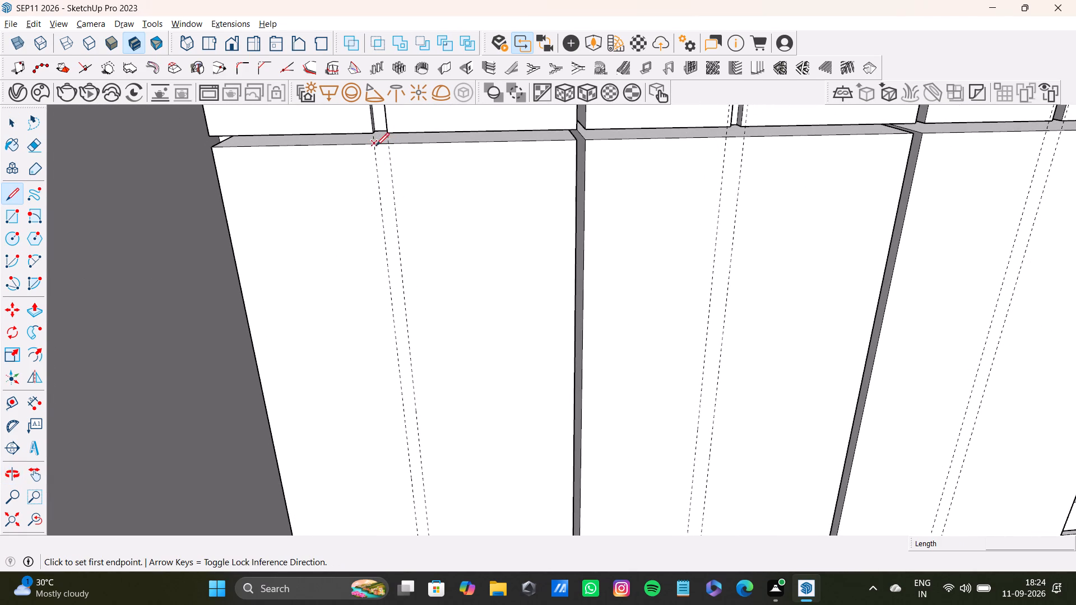
pyautogui.click(372, 146)
pyautogui.scroll(-4, 356, 260)
pyautogui.keyDown('shift'); pyautogui.moveTo(356, 288); pyautogui.dragTo(409, 15, button='middle'); pyautogui.keyUp('shift')
pyautogui.scroll(-3, 383, 158)
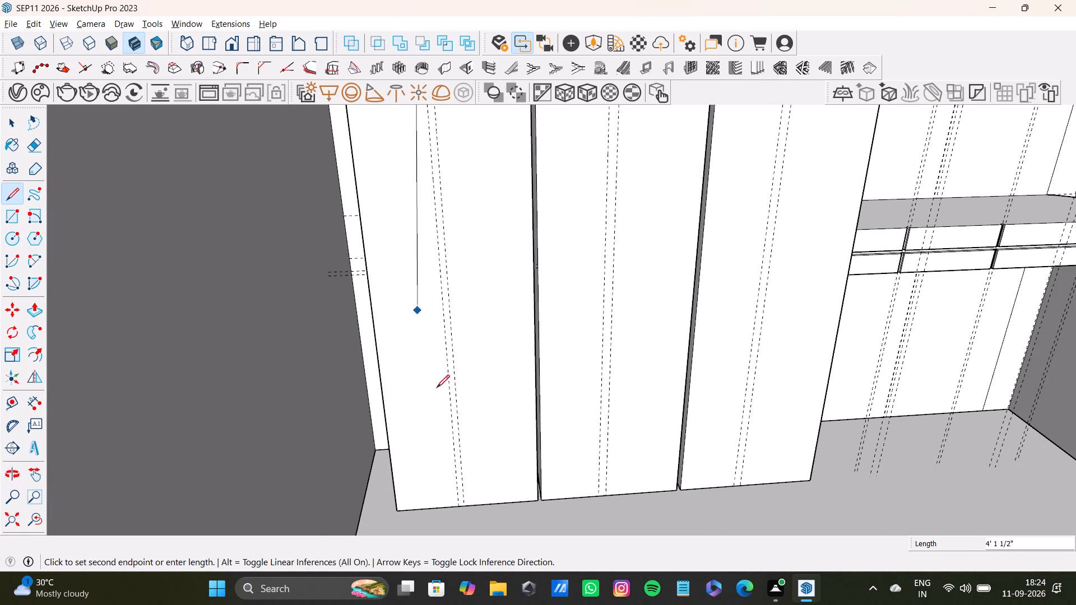
pyautogui.scroll(6, 456, 481)
pyautogui.click(461, 521)
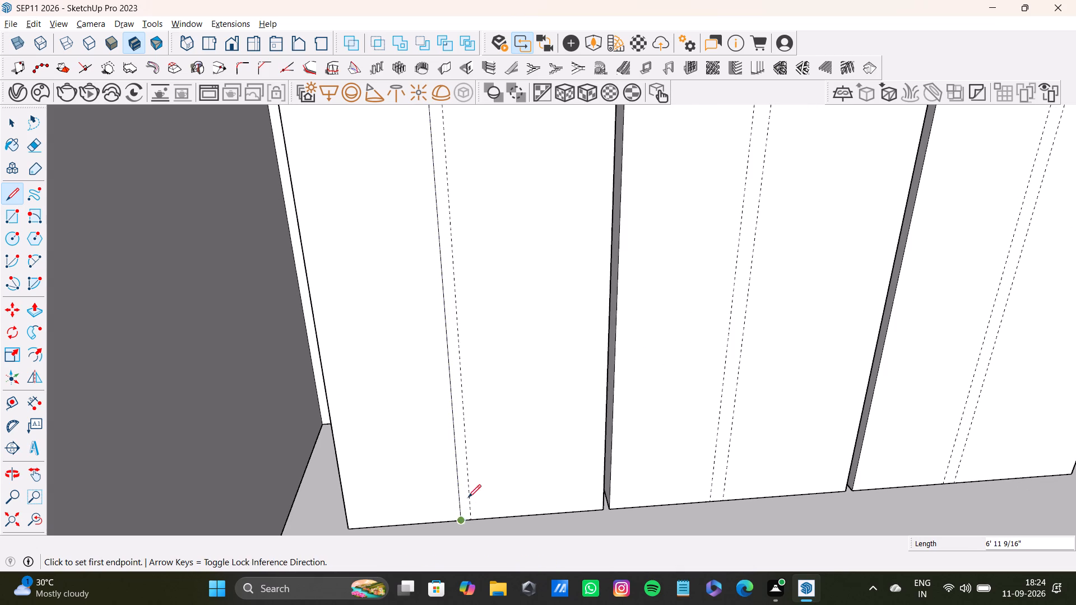
pyautogui.press('space')
# Draw a matching line along the second vertical guide on the first lower front, from top edge to bottom edge.
pyautogui.scroll(-4, 465, 393)
pyautogui.keyDown('shift'); pyautogui.moveTo(512, 283); pyautogui.dragTo(475, 441, button='middle'); pyautogui.keyUp('shift')
pyautogui.scroll(2, 485, 312)
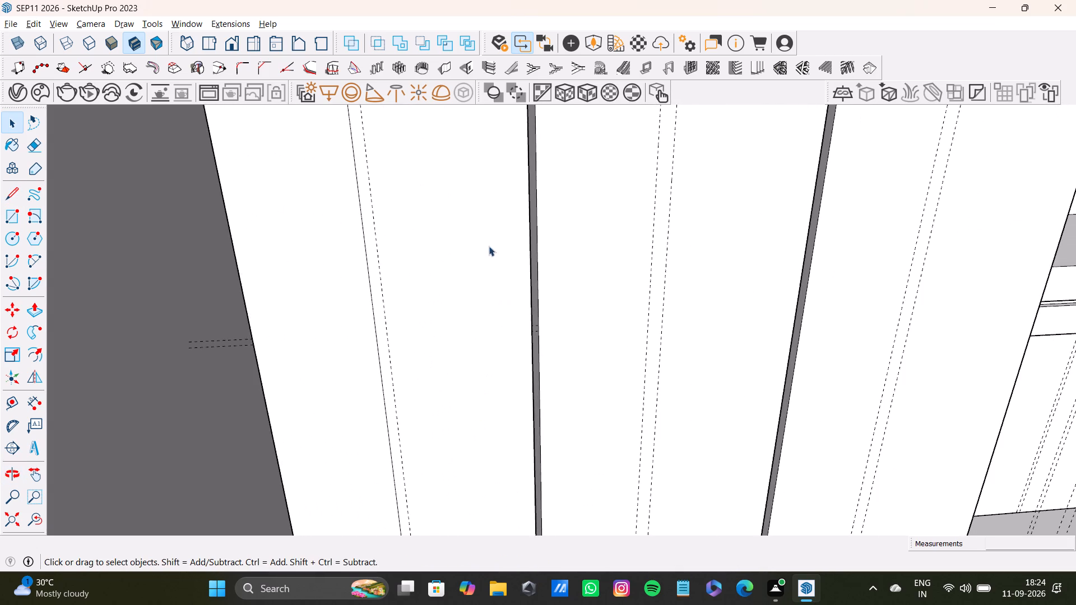
pyautogui.scroll(-4, 411, 248)
pyautogui.keyDown('shift'); pyautogui.moveTo(398, 201); pyautogui.dragTo(387, 406, button='middle'); pyautogui.keyUp('shift')
pyautogui.scroll(6, 329, 133)
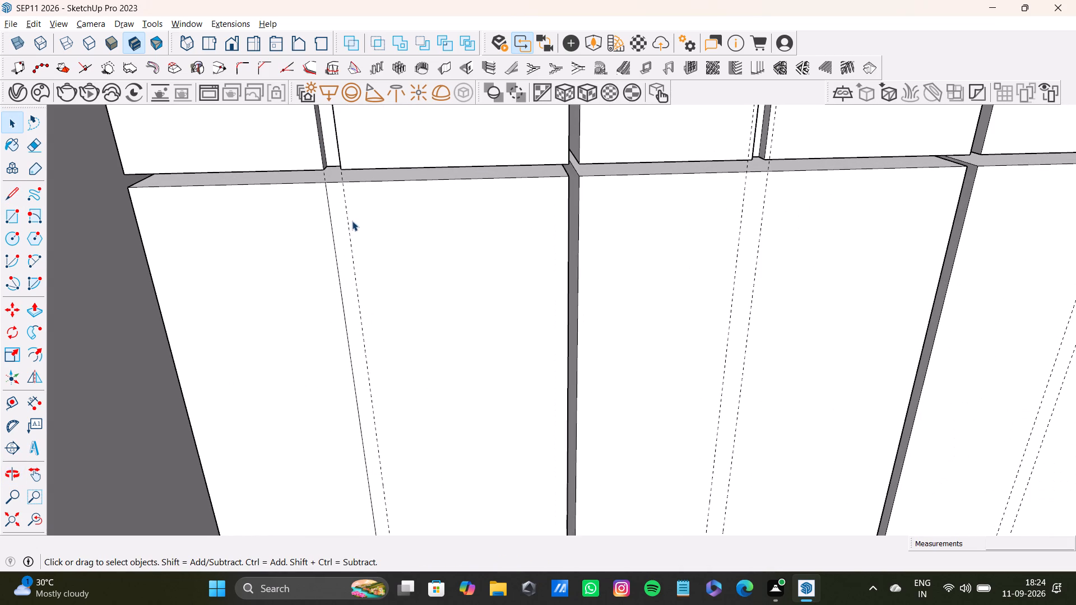
pyautogui.press('l')
pyautogui.click(345, 183)
pyautogui.scroll(-3, 332, 338)
pyautogui.keyDown('shift'); pyautogui.moveTo(355, 392); pyautogui.dragTo(379, 172, button='middle'); pyautogui.keyUp('shift')
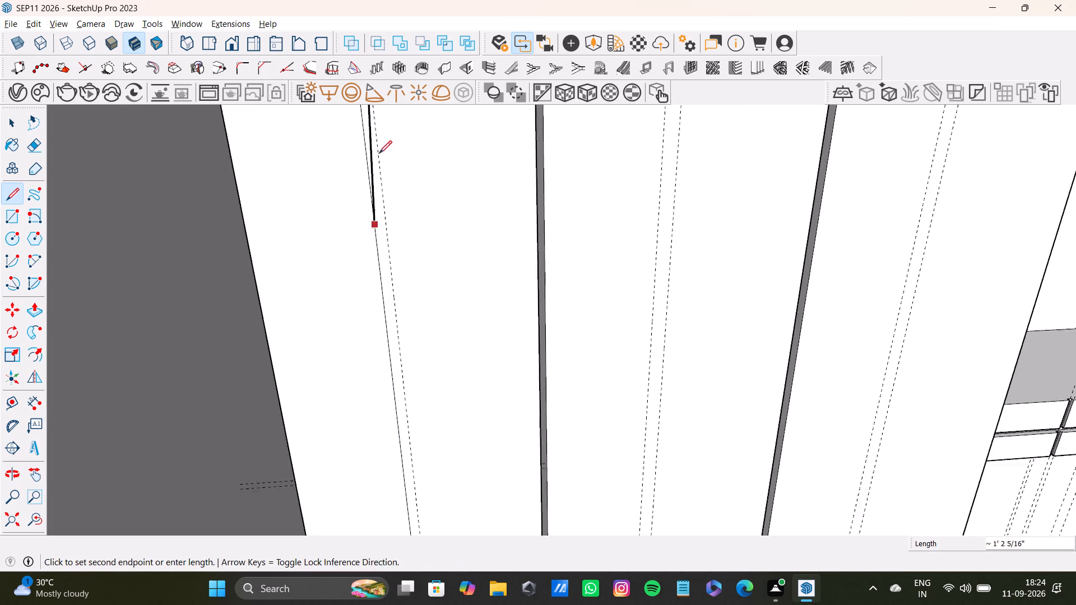
pyautogui.scroll(-2, 379, 254)
pyautogui.keyDown('shift'); pyautogui.moveTo(393, 336); pyautogui.dragTo(412, 252, button='middle'); pyautogui.keyUp('shift')
pyautogui.scroll(2, 419, 339)
pyautogui.moveTo(428, 373); pyautogui.dragTo(445, 268, button='middle')
pyautogui.scroll(2, 481, 406)
pyautogui.keyDown('shift'); pyautogui.moveTo(470, 448); pyautogui.dragTo(462, 267, button='middle'); pyautogui.keyUp('shift')
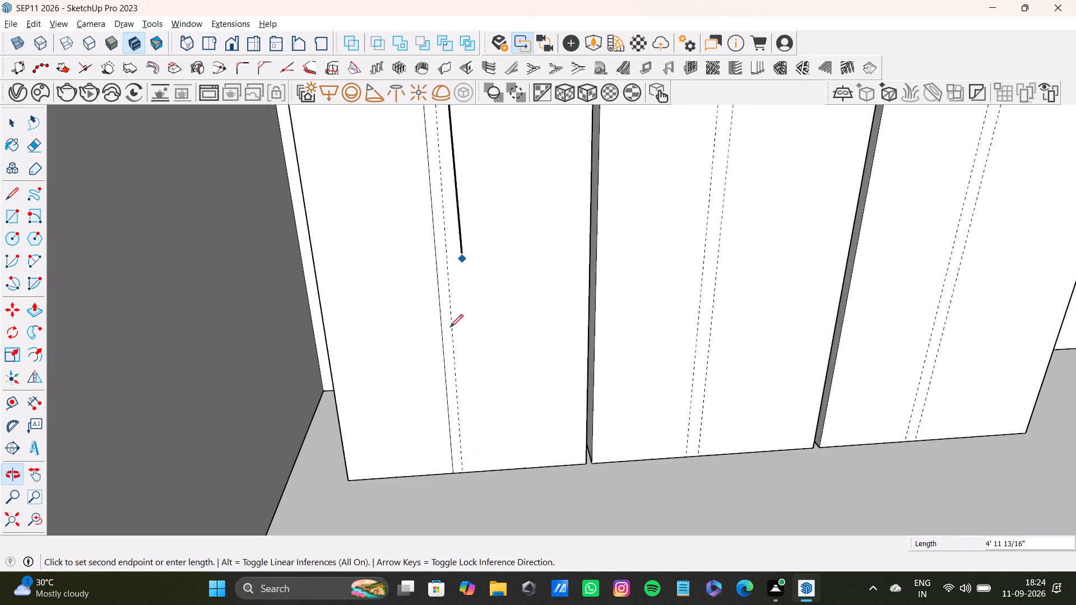
pyautogui.scroll(2, 446, 381)
pyautogui.keyDown('shift'); pyautogui.moveTo(454, 404); pyautogui.dragTo(457, 297, button='middle'); pyautogui.keyUp('shift')
pyautogui.scroll(2, 461, 359)
pyautogui.click(470, 401)
pyautogui.press('space')
# Push the strip between the two lines on the first lower front inward about 15/16" to cut a vertical groove.
pyautogui.scroll(-4, 467, 378)
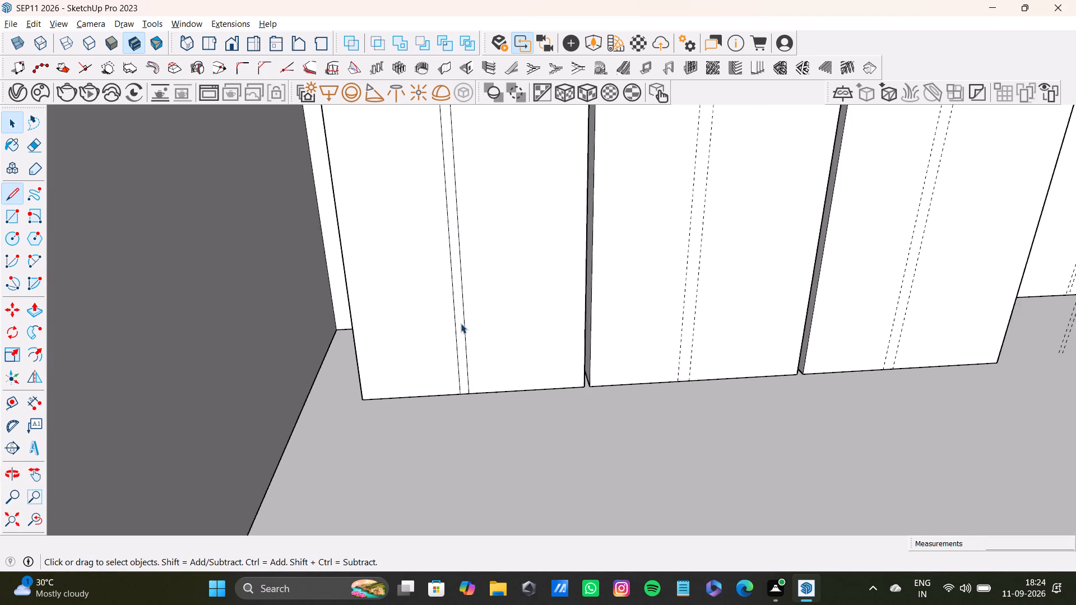
pyautogui.scroll(-4, 461, 323)
pyautogui.keyDown('shift'); pyautogui.moveTo(462, 268); pyautogui.dragTo(448, 419, button='middle'); pyautogui.keyUp('shift')
pyautogui.scroll(-4, 451, 315)
pyautogui.moveTo(438, 275); pyautogui.dragTo(437, 315, button='middle')
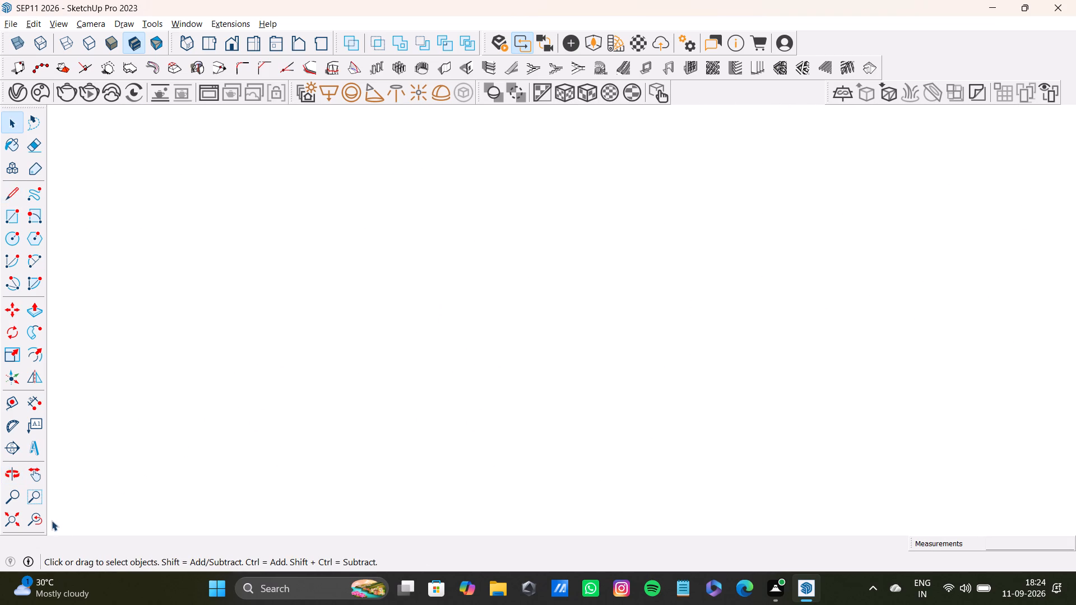
pyautogui.click(37, 521)
pyautogui.click(9, 520)
pyautogui.scroll(6, 238, 327)
pyautogui.moveTo(317, 255); pyautogui.dragTo(291, 398, button='middle')
pyautogui.scroll(4, 423, 335)
pyautogui.keyDown('shift'); pyautogui.moveTo(504, 332); pyautogui.dragTo(0, 474, button='middle'); pyautogui.keyUp('shift')
pyautogui.keyDown('shift'); pyautogui.scroll(-4, 365, 336); pyautogui.keyUp('shift')
pyautogui.keyDown('shift'); pyautogui.moveTo(363, 304); pyautogui.dragTo(226, 490, button='middle'); pyautogui.keyUp('shift')
pyautogui.keyDown('shift'); pyautogui.scroll(13, 427, 265); pyautogui.keyUp('shift')
pyautogui.scroll(7, 387, 375)
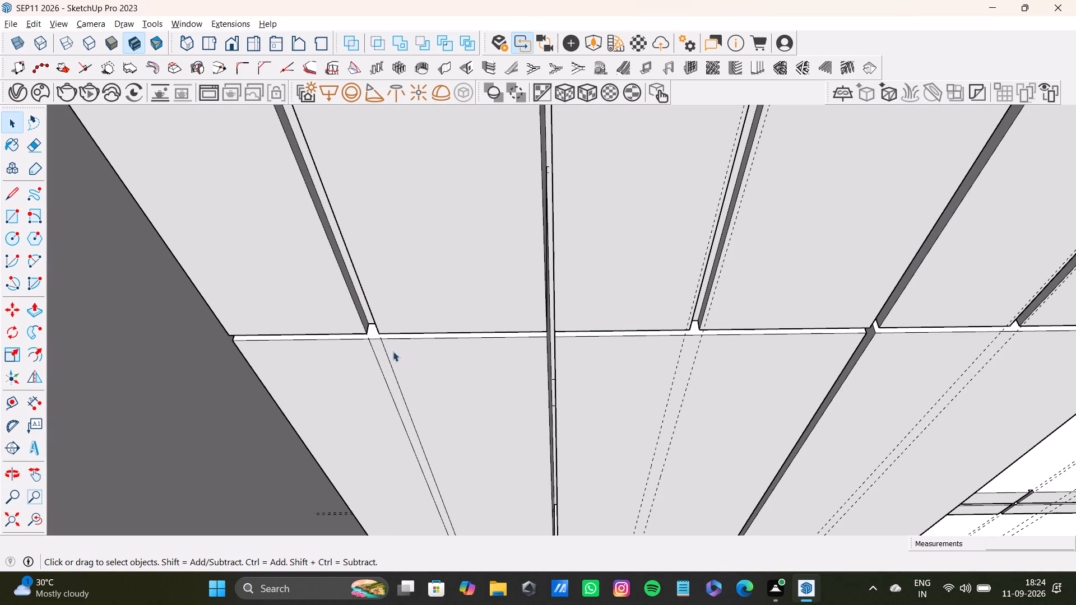
pyautogui.click(381, 357)
pyautogui.press('p')
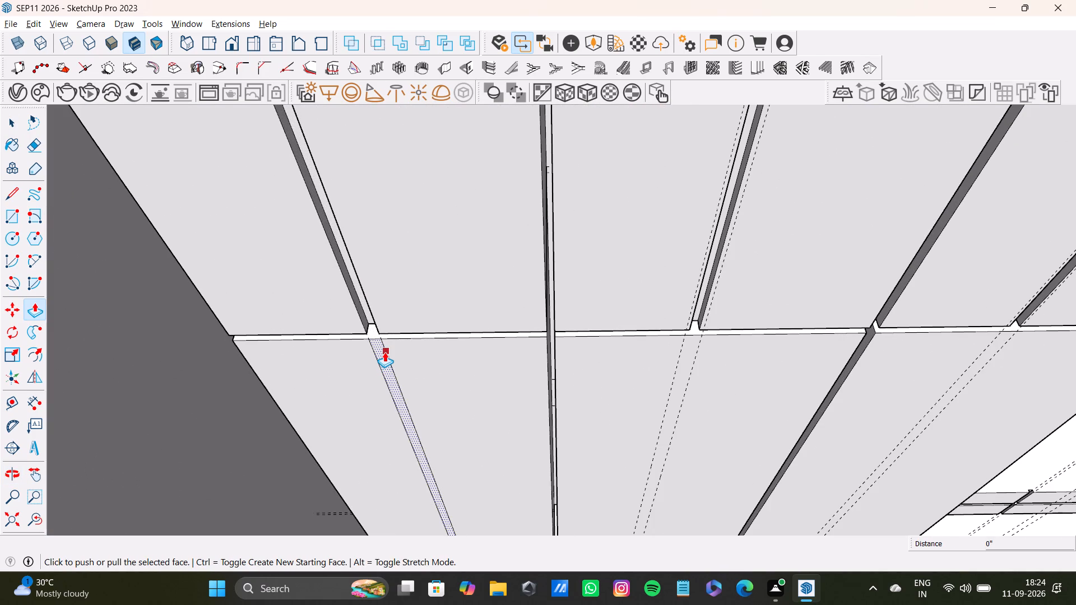
pyautogui.press('p')
pyautogui.moveTo(384, 352); pyautogui.dragTo(380, 342)
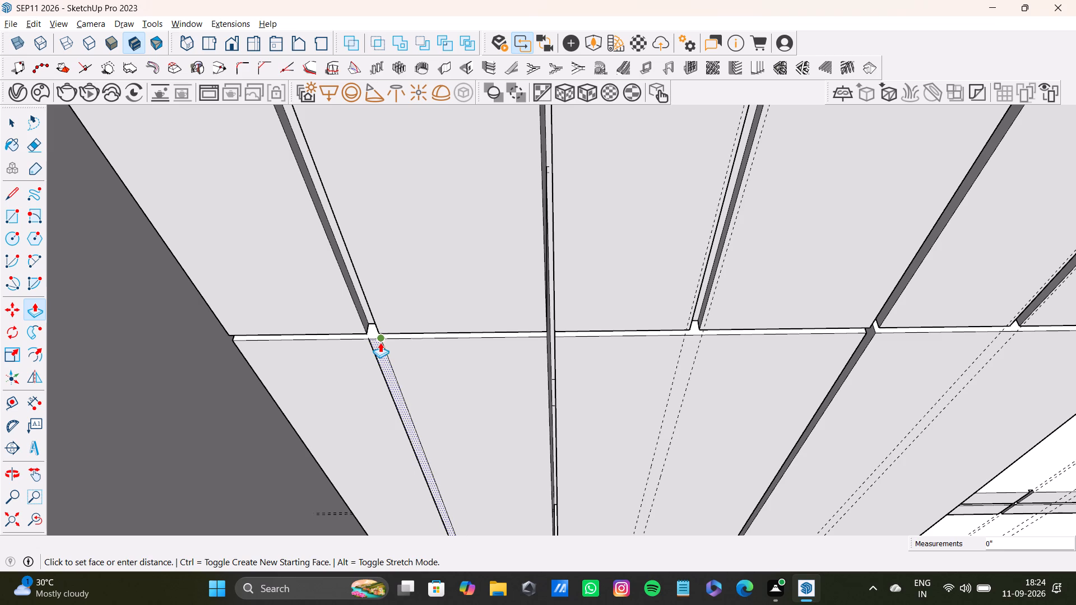
pyautogui.moveTo(380, 342); pyautogui.dragTo(375, 331)
pyautogui.scroll(3, 397, 380)
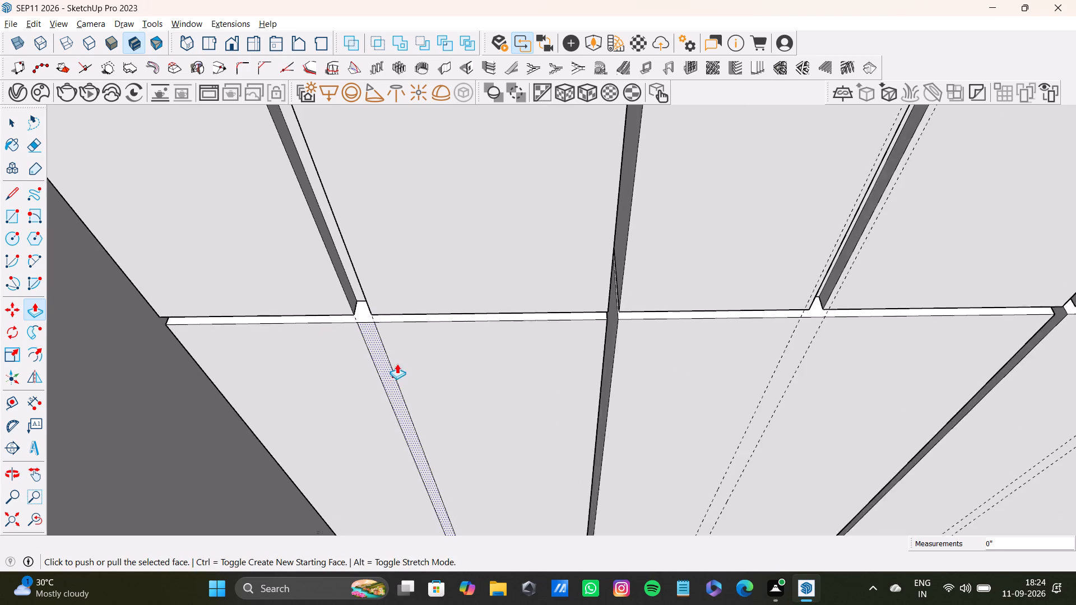
pyautogui.moveTo(397, 361); pyautogui.dragTo(506, 340, button='middle')
pyautogui.scroll(3, 469, 321)
pyautogui.moveTo(497, 302); pyautogui.dragTo(493, 250)
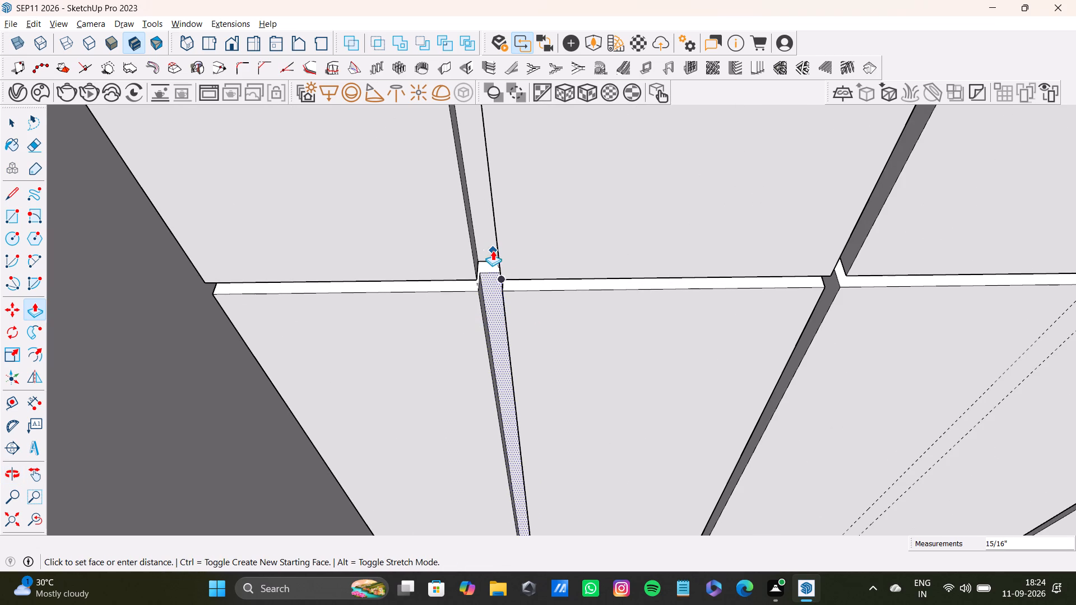
# Draw a line about 6' 11 9/16" long along the first vertical guide on the second lower front, from top edge to bottom edge.
pyautogui.scroll(-4, 472, 297)
pyautogui.scroll(2, 476, 320)
pyautogui.moveTo(485, 302); pyautogui.dragTo(472, 167, button='middle')
pyautogui.scroll(-8, 494, 239)
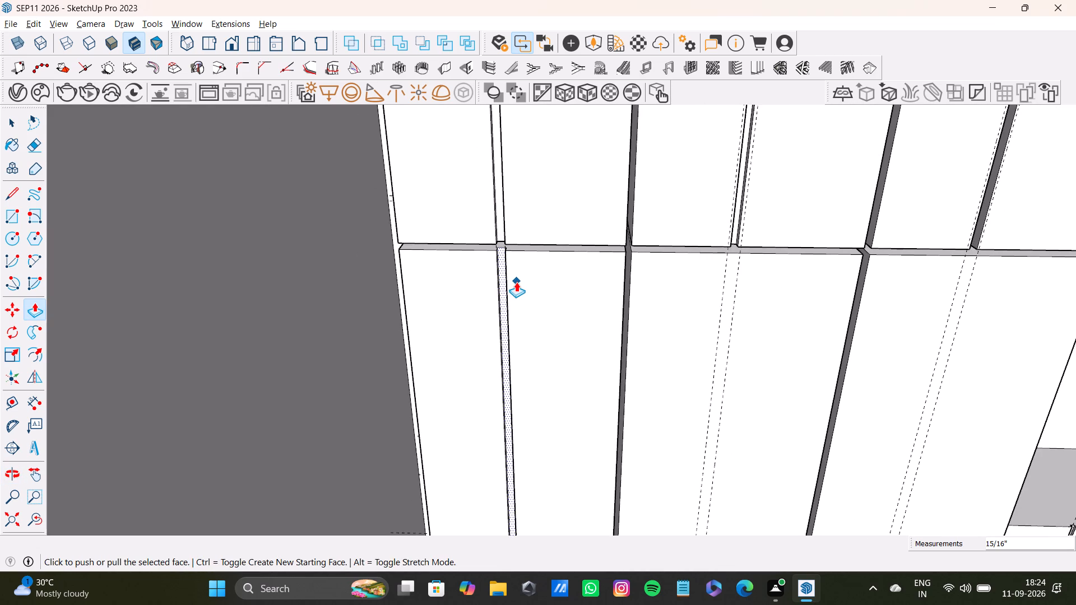
pyautogui.scroll(-3, 685, 317)
pyautogui.keyDown('shift'); pyautogui.moveTo(687, 314); pyautogui.dragTo(555, 330, button='middle'); pyautogui.keyUp('shift')
pyautogui.scroll(8, 556, 326)
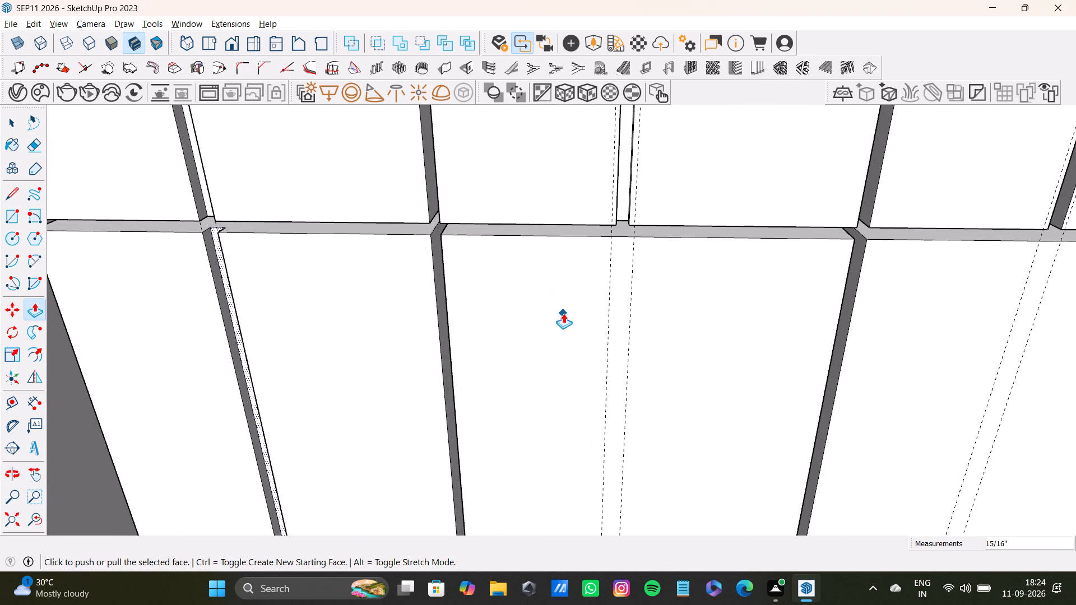
pyautogui.scroll(-5, 134, 223)
pyautogui.moveTo(160, 230); pyautogui.dragTo(470, 183, button='middle')
pyautogui.scroll(5, 437, 211)
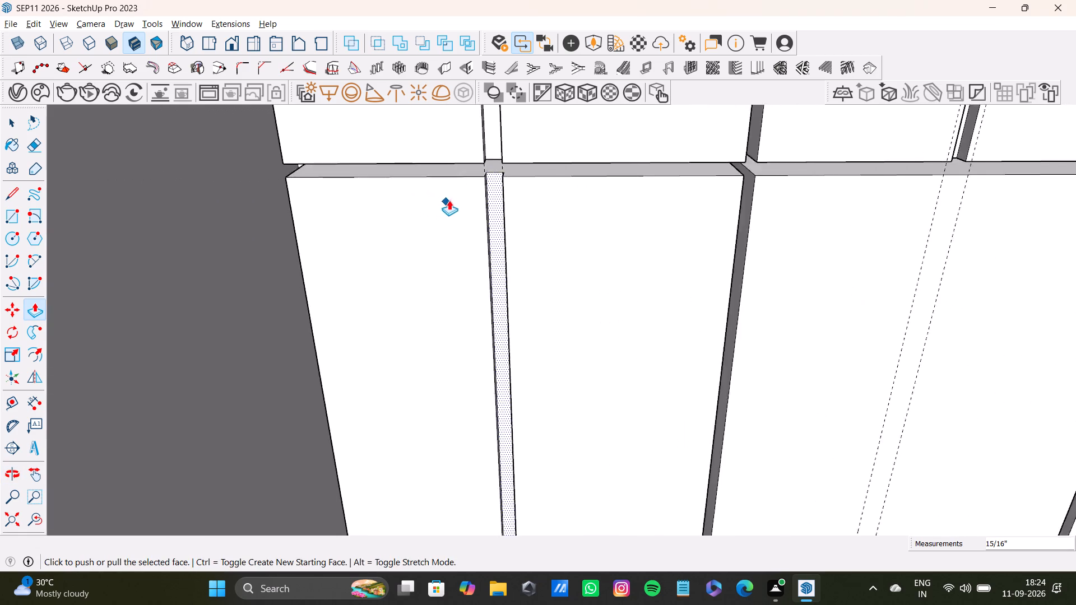
pyautogui.moveTo(449, 199); pyautogui.dragTo(330, 261, button='middle')
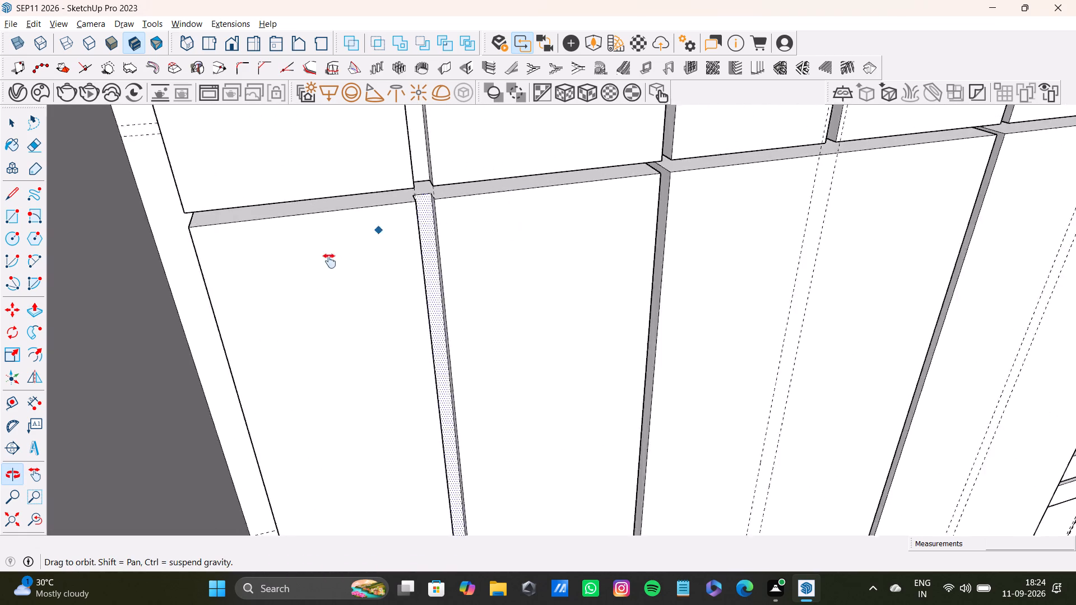
pyautogui.moveTo(330, 261); pyautogui.dragTo(299, 270, button='middle')
pyautogui.scroll(-4, 555, 276)
pyautogui.moveTo(590, 260); pyautogui.dragTo(453, 256, button='middle')
pyautogui.scroll(7, 527, 233)
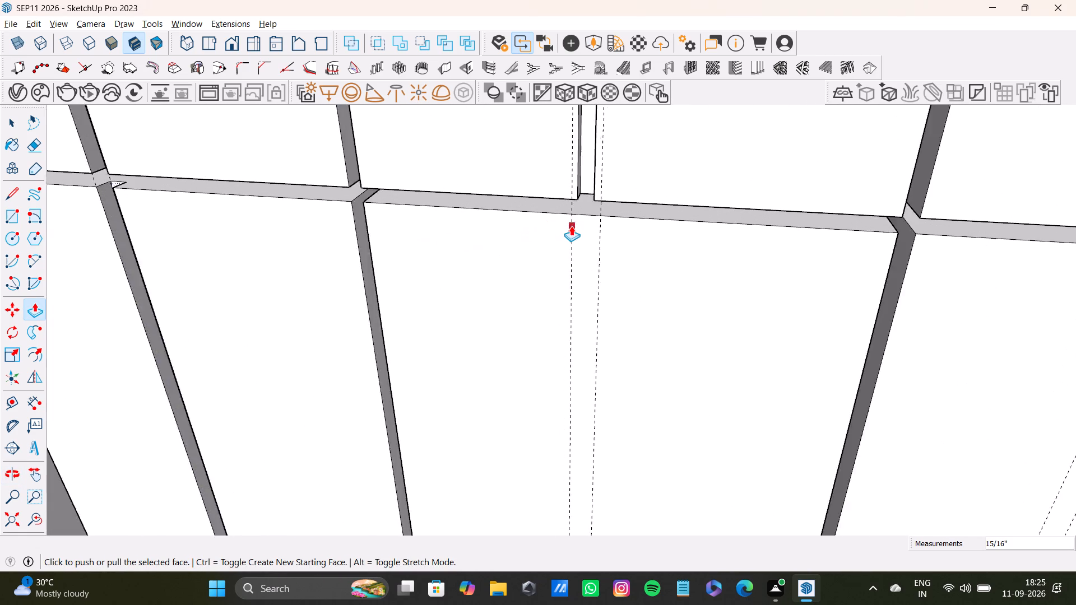
pyautogui.scroll(2, 571, 226)
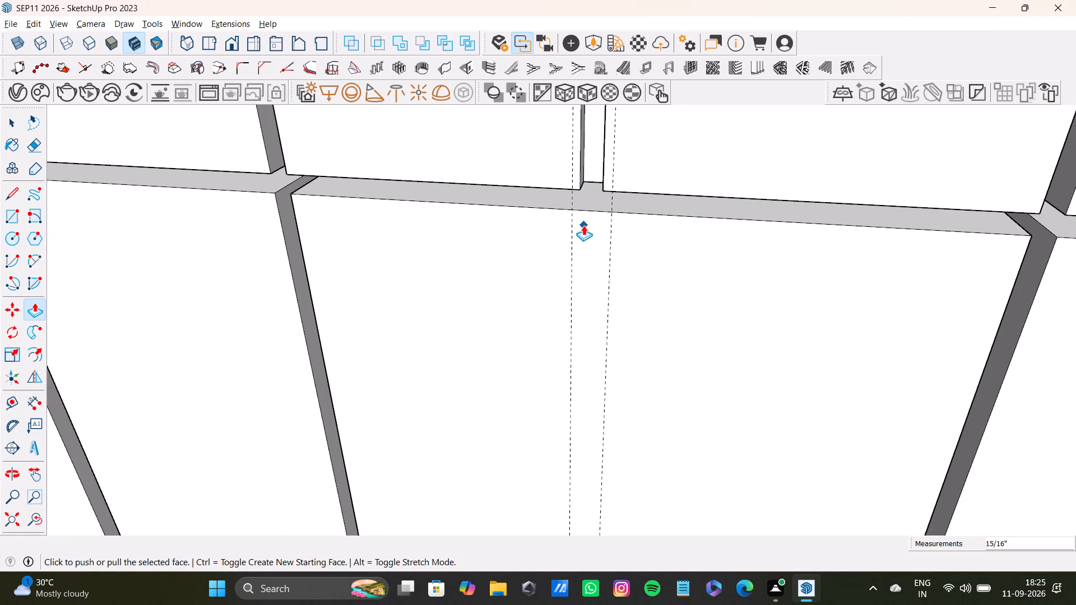
pyautogui.press('p')
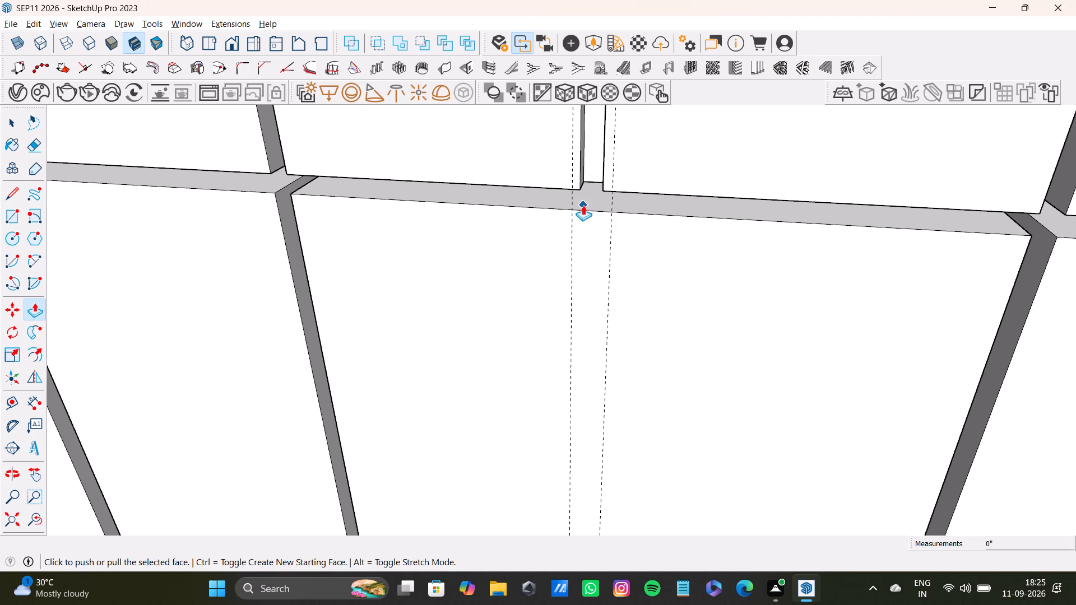
pyautogui.press('l')
pyautogui.click(572, 212)
pyautogui.scroll(-3, 576, 413)
pyautogui.keyDown('shift'); pyautogui.moveTo(563, 444); pyautogui.dragTo(610, 211, button='middle'); pyautogui.keyUp('shift')
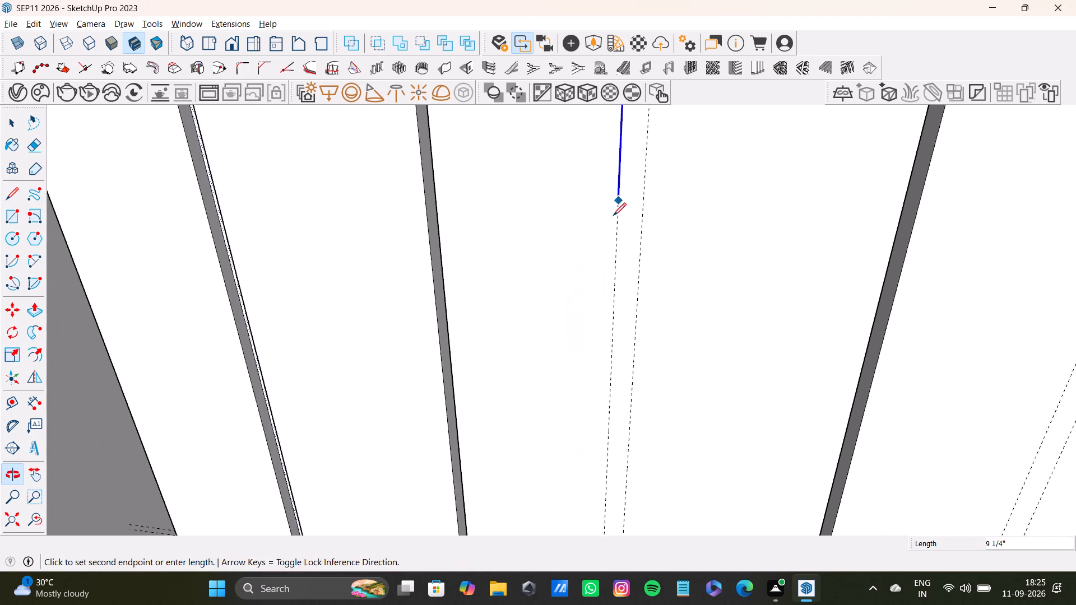
pyautogui.scroll(-3, 605, 280)
pyautogui.moveTo(607, 432); pyautogui.dragTo(636, 241, button='middle')
pyautogui.scroll(-3, 620, 379)
pyautogui.moveTo(615, 416); pyautogui.dragTo(643, 203, button='middle')
pyautogui.scroll(2, 624, 377)
pyautogui.moveTo(625, 406); pyautogui.dragTo(632, 306, button='middle')
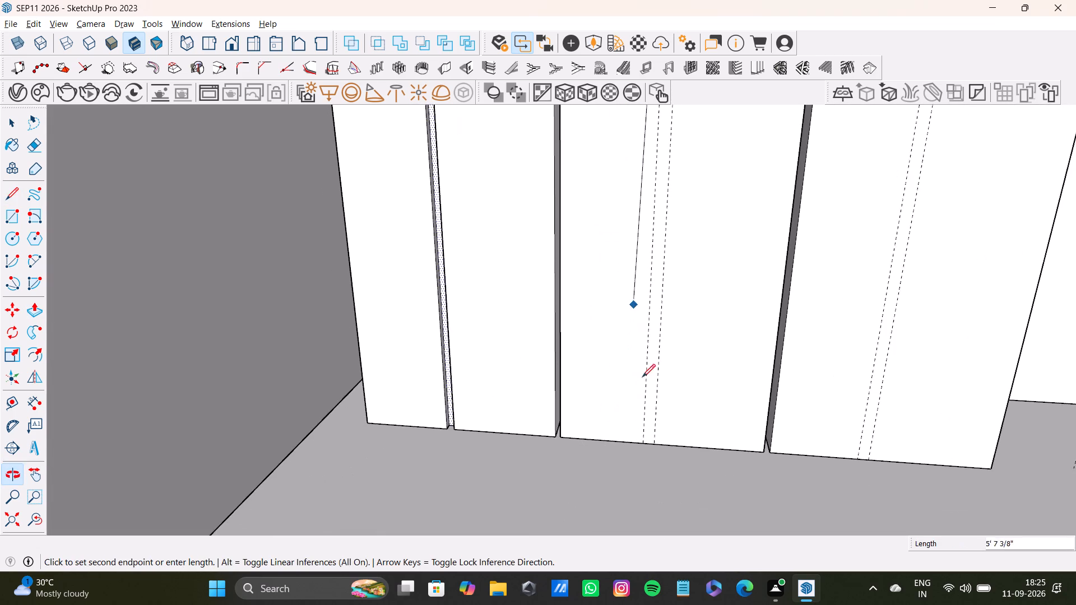
pyautogui.scroll(1, 643, 387)
pyautogui.click(647, 449)
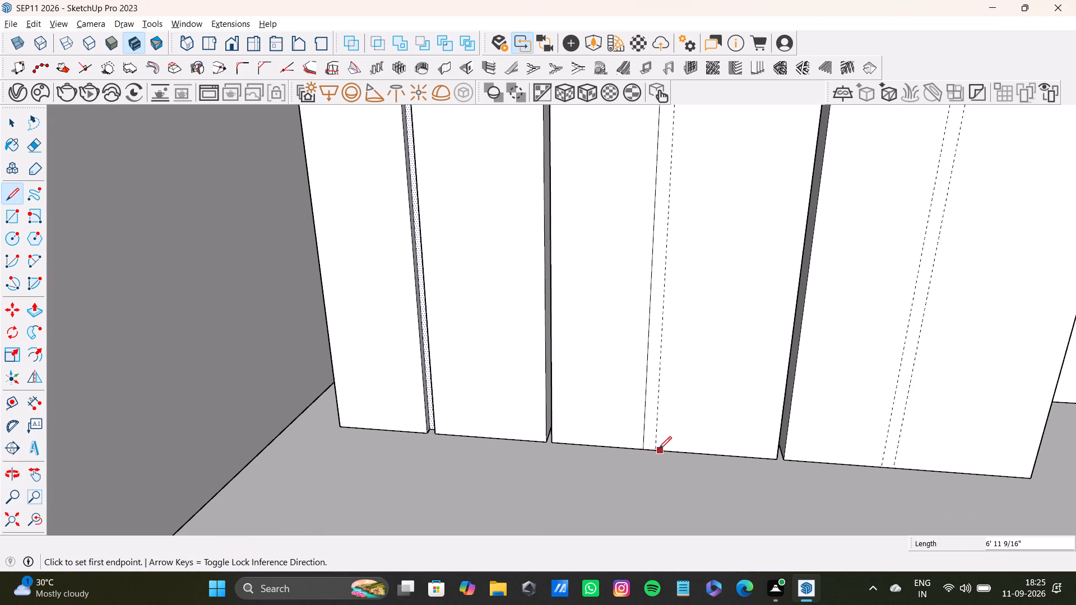
# Draw a line about 6' 11 9/16" long along the second lower front's other vertical guide, from bottom edge to top edge.
pyautogui.click(656, 451)
pyautogui.scroll(-3, 668, 301)
pyautogui.moveTo(680, 211); pyautogui.dragTo(578, 598, button='middle')
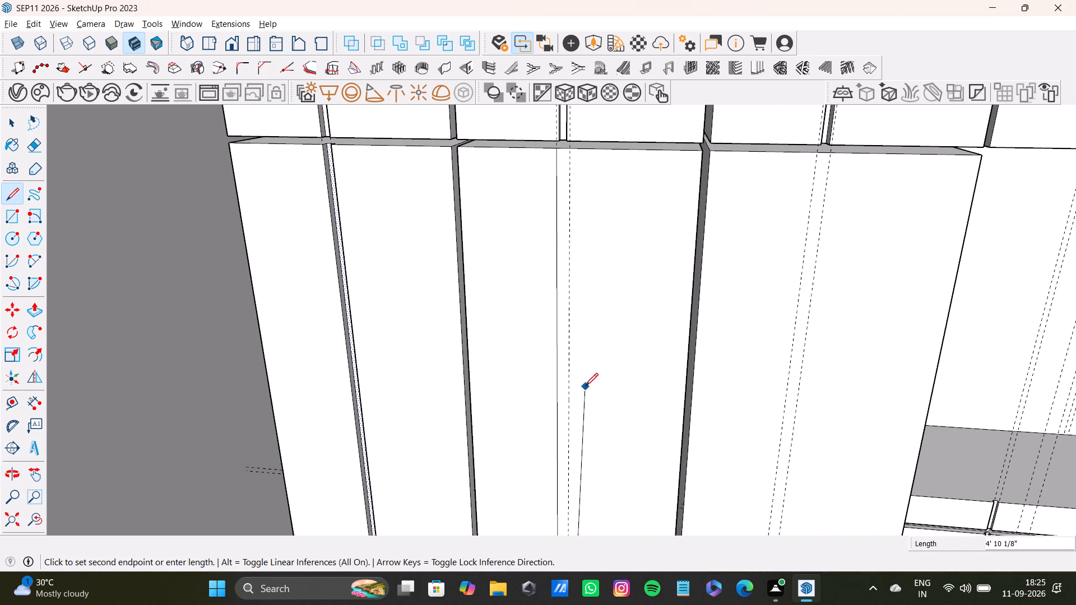
pyautogui.click(570, 151)
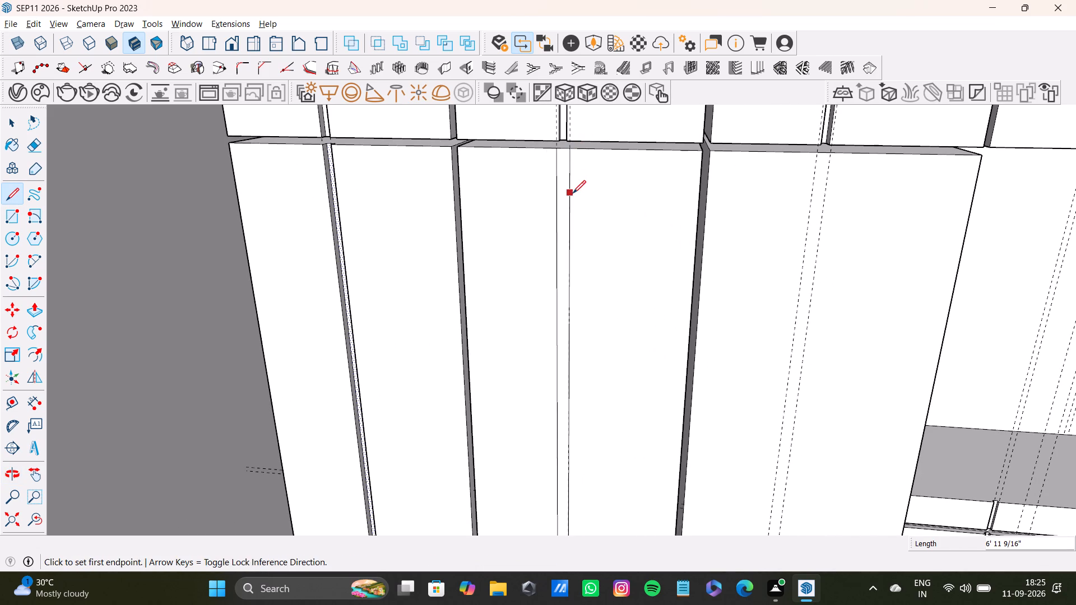
pyautogui.press('space')
# Push the strip between the two lines on the second lower front inward about 1 1/4" to cut a vertical groove.
pyautogui.scroll(6, 569, 175)
pyautogui.moveTo(569, 164); pyautogui.dragTo(537, 297, button='middle')
pyautogui.scroll(3, 542, 283)
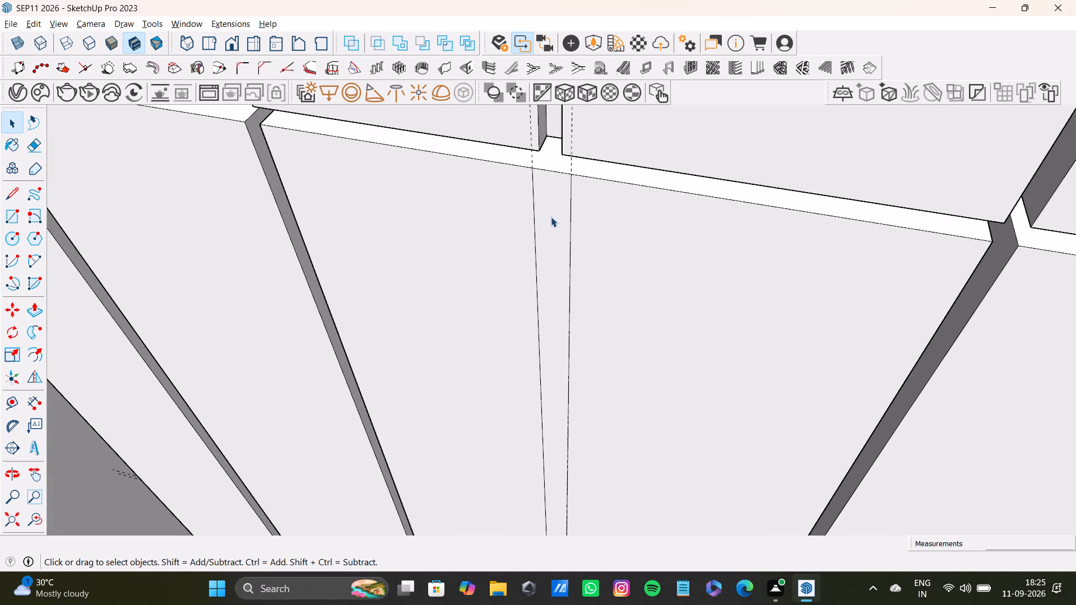
pyautogui.click(558, 215)
pyautogui.press('p')
pyautogui.moveTo(558, 215); pyautogui.dragTo(562, 191)
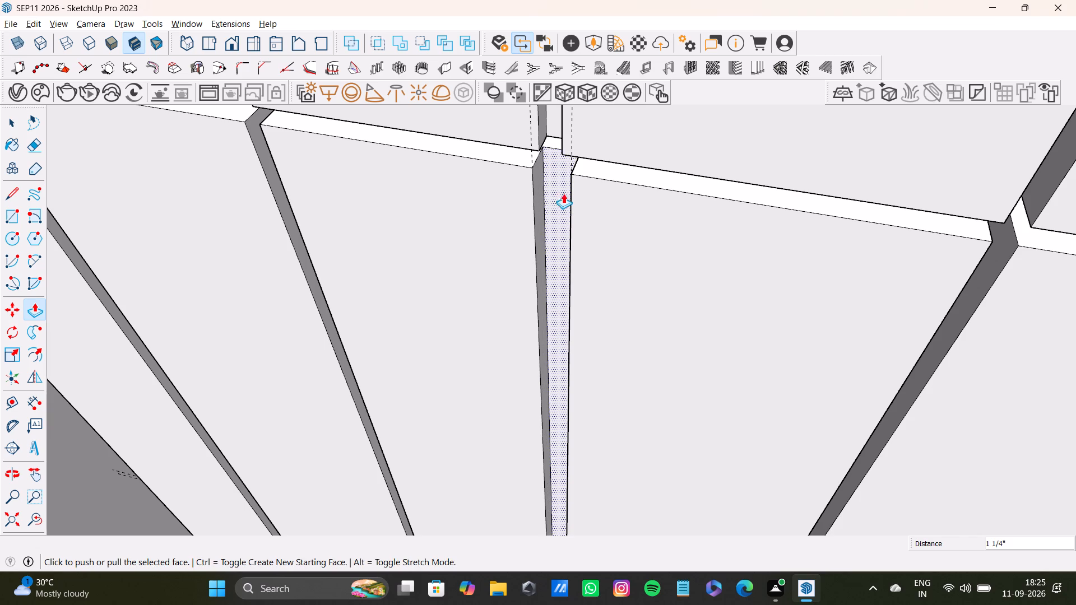
pyautogui.scroll(-3, 567, 208)
pyautogui.moveTo(563, 213); pyautogui.dragTo(581, 88, button='middle')
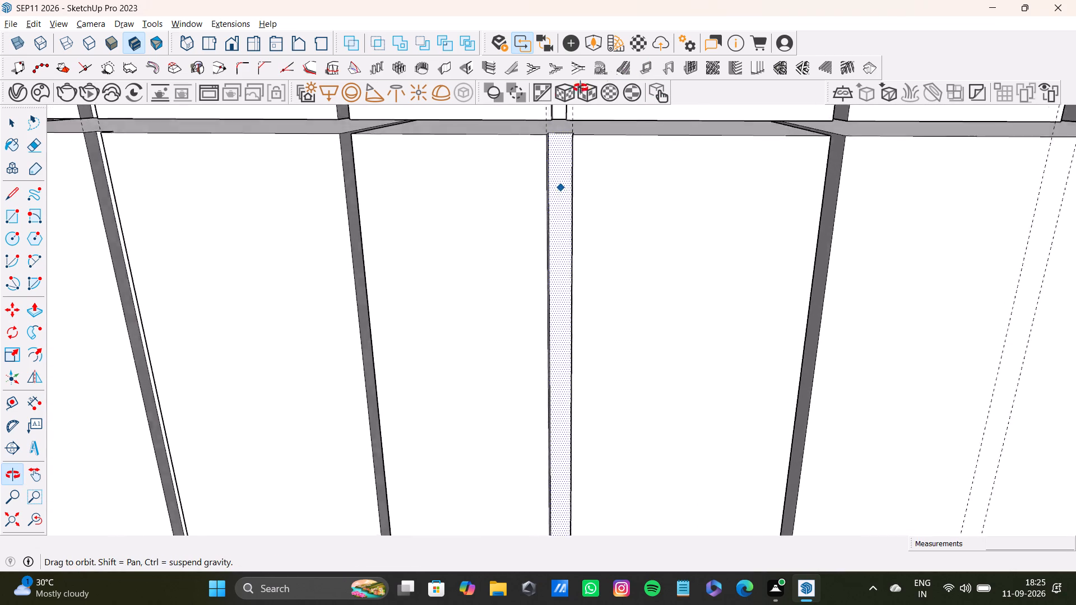
pyautogui.moveTo(581, 88); pyautogui.dragTo(457, 262, button='middle')
pyautogui.moveTo(422, 337); pyautogui.dragTo(576, 364, button='middle')
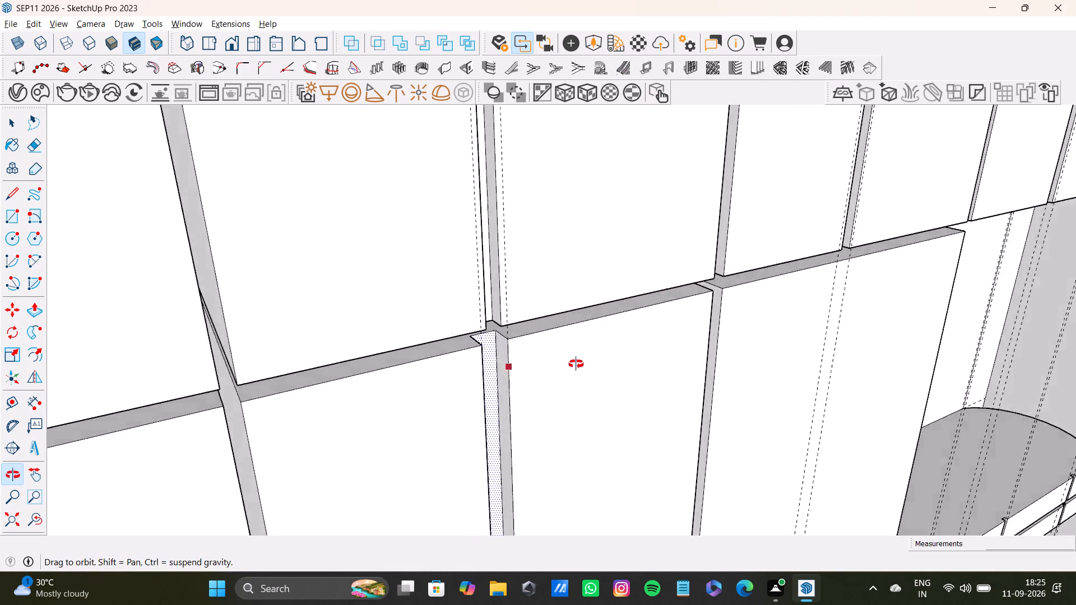
# Push the left side wall of the second lower front's groove inward to line up with the upper front's groove edge.
pyautogui.moveTo(576, 364); pyautogui.dragTo(411, 426, button='middle')
pyautogui.scroll(9, 398, 339)
pyautogui.press('space')
pyautogui.click(400, 356)
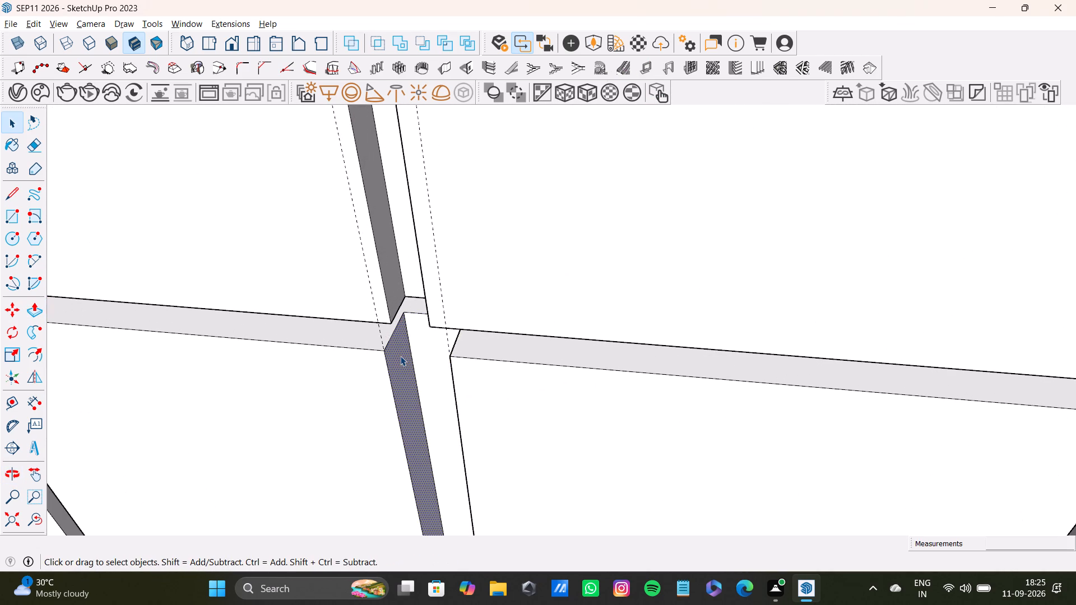
pyautogui.press('p')
pyautogui.moveTo(400, 356); pyautogui.dragTo(410, 301)
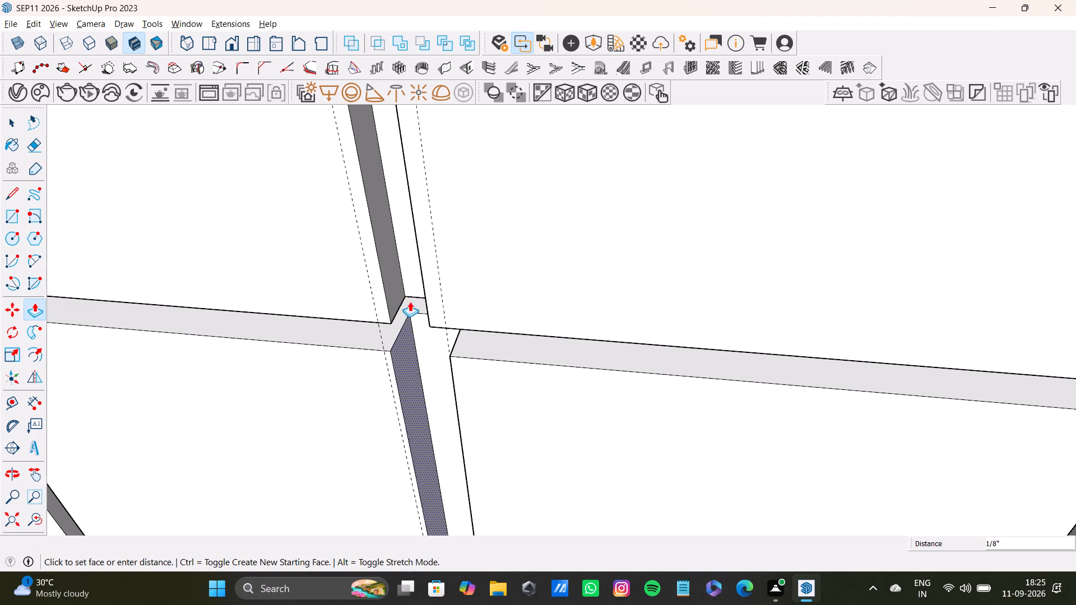
pyautogui.moveTo(410, 301); pyautogui.dragTo(405, 298)
pyautogui.press('space')
# Push the opposite side wall of the second lower front's groove inward to line up with the upper groove's other edge.
pyautogui.scroll(-4, 392, 316)
pyautogui.moveTo(393, 344); pyautogui.dragTo(623, 246, button='middle')
pyautogui.scroll(1, 543, 364)
pyautogui.press('space')
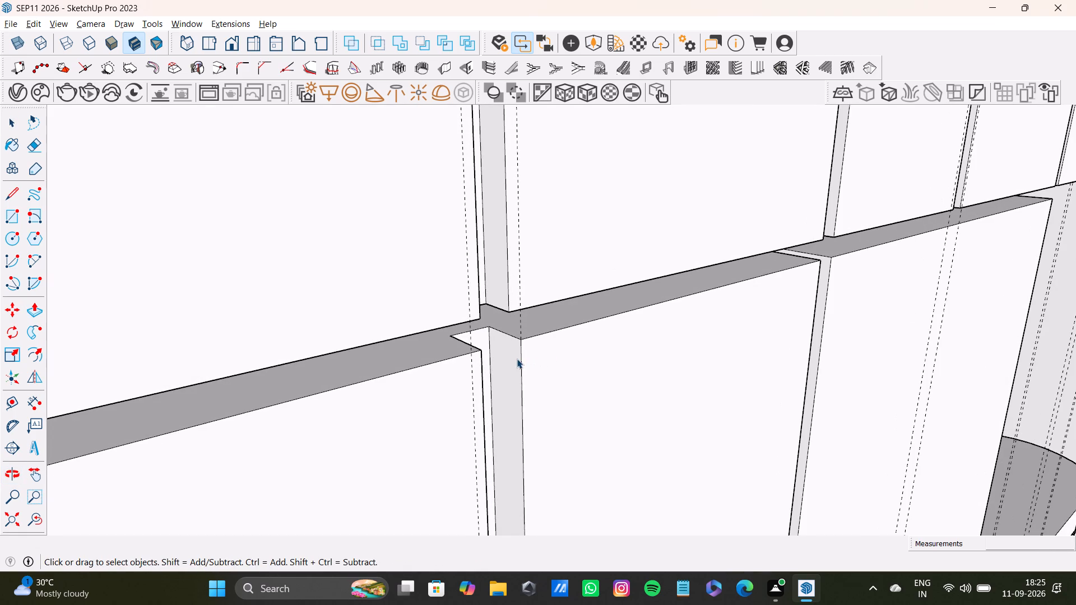
pyautogui.click(512, 359)
pyautogui.press('p')
pyautogui.moveTo(512, 359); pyautogui.dragTo(500, 282)
pyautogui.press('space')
# Draw a line about 6' 11 9/16" long along the first vertical guide on the third lower front, from top edge to bottom edge.
pyautogui.scroll(-12, 499, 286)
pyautogui.moveTo(502, 315); pyautogui.dragTo(469, 331, button='middle')
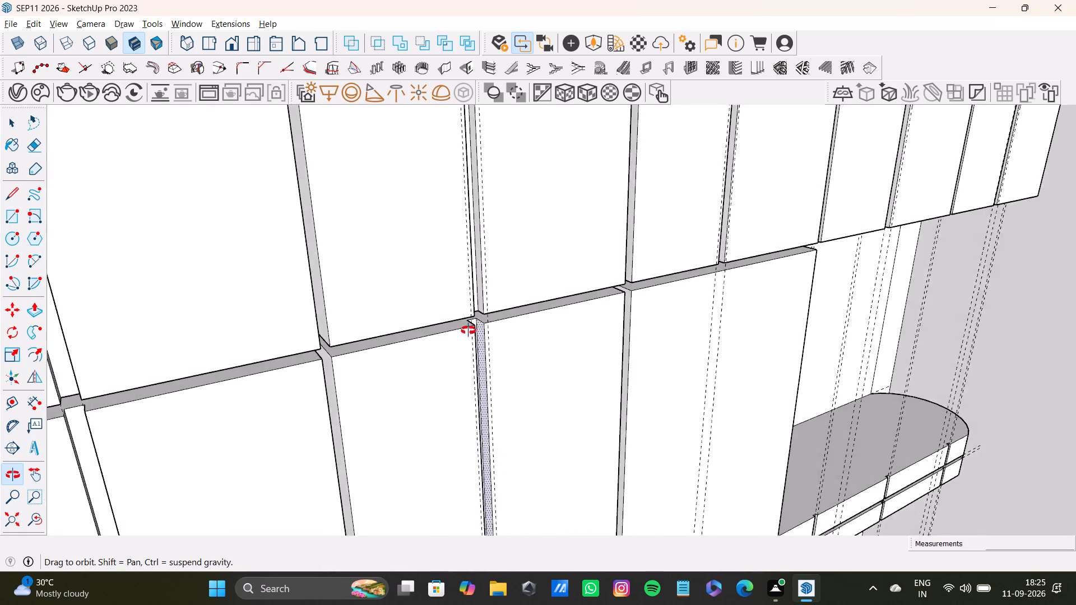
pyautogui.moveTo(469, 331); pyautogui.dragTo(377, 238, button='middle')
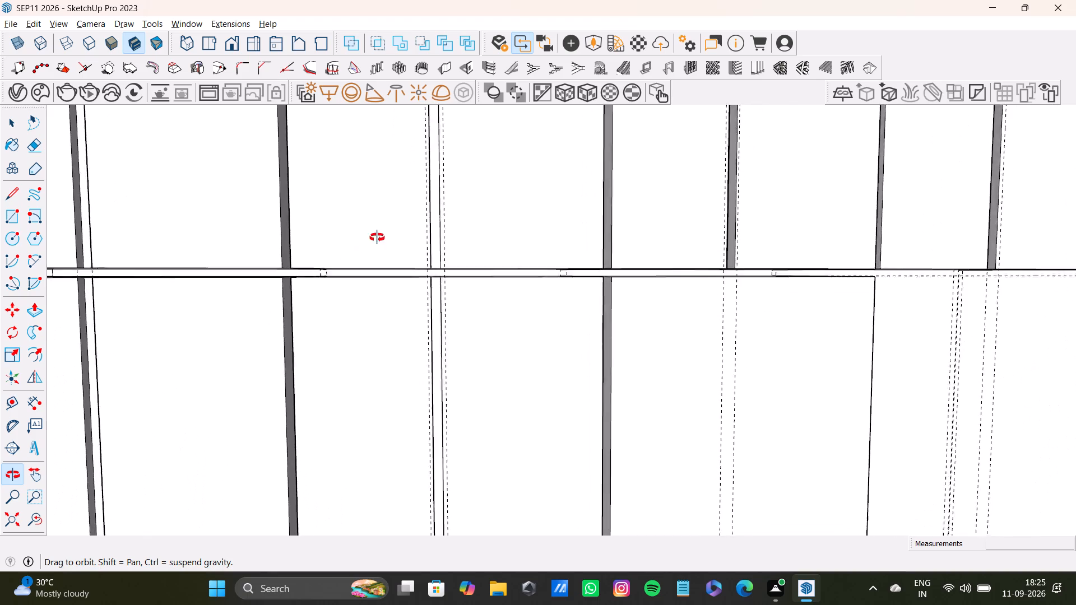
pyautogui.moveTo(377, 238); pyautogui.dragTo(164, 399, button='middle')
pyautogui.scroll(5, 561, 367)
pyautogui.moveTo(586, 242); pyautogui.dragTo(585, 209, button='middle')
pyautogui.moveTo(559, 299); pyautogui.dragTo(555, 270, button='middle')
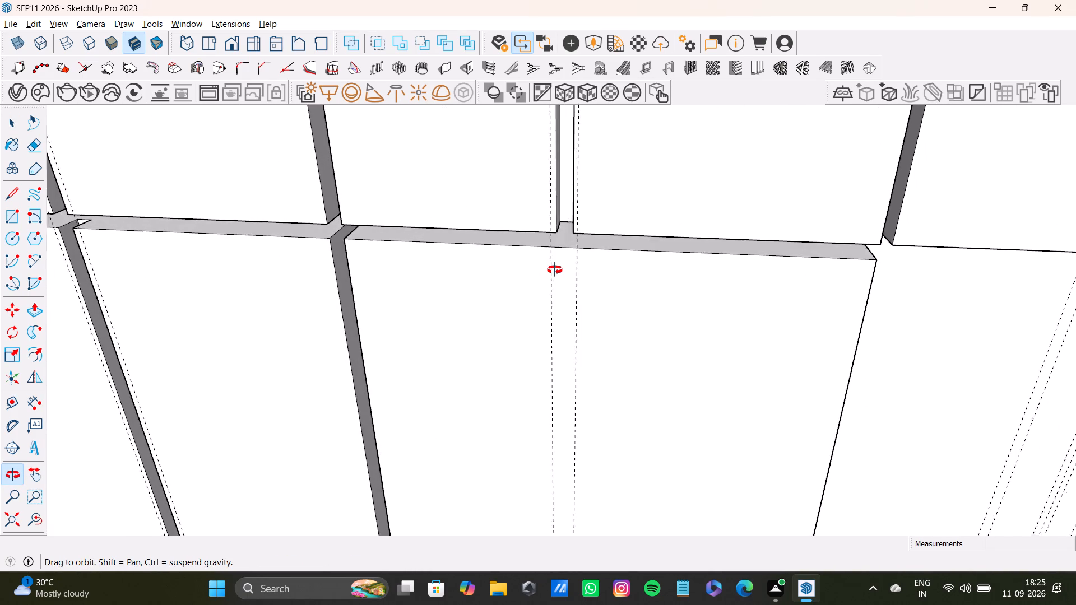
pyautogui.moveTo(555, 270); pyautogui.dragTo(548, 263, button='middle')
pyautogui.press('l')
pyautogui.scroll(2, 581, 274)
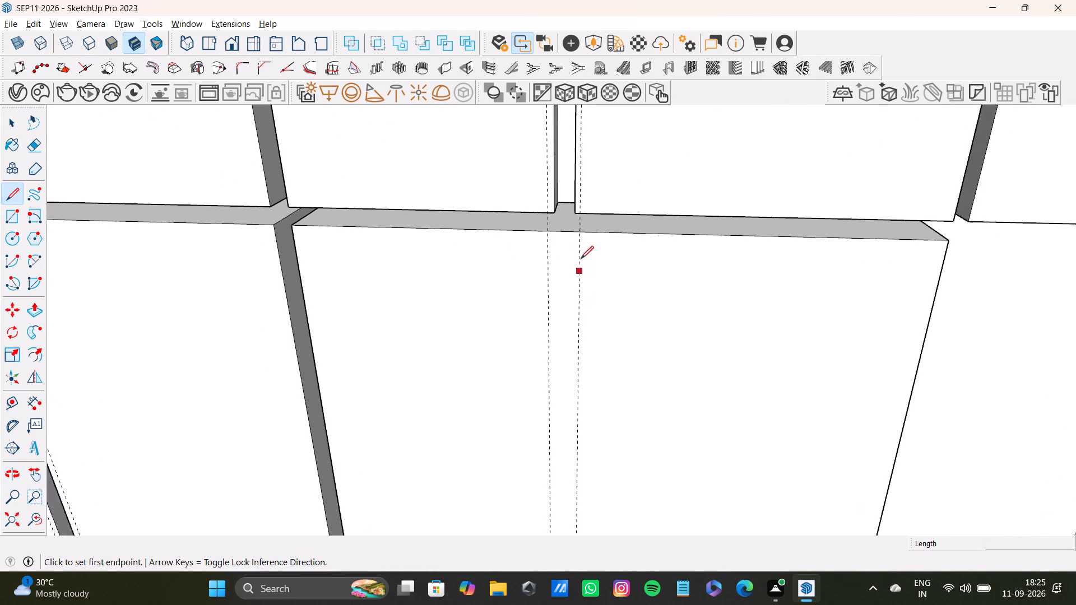
pyautogui.scroll(2, 581, 259)
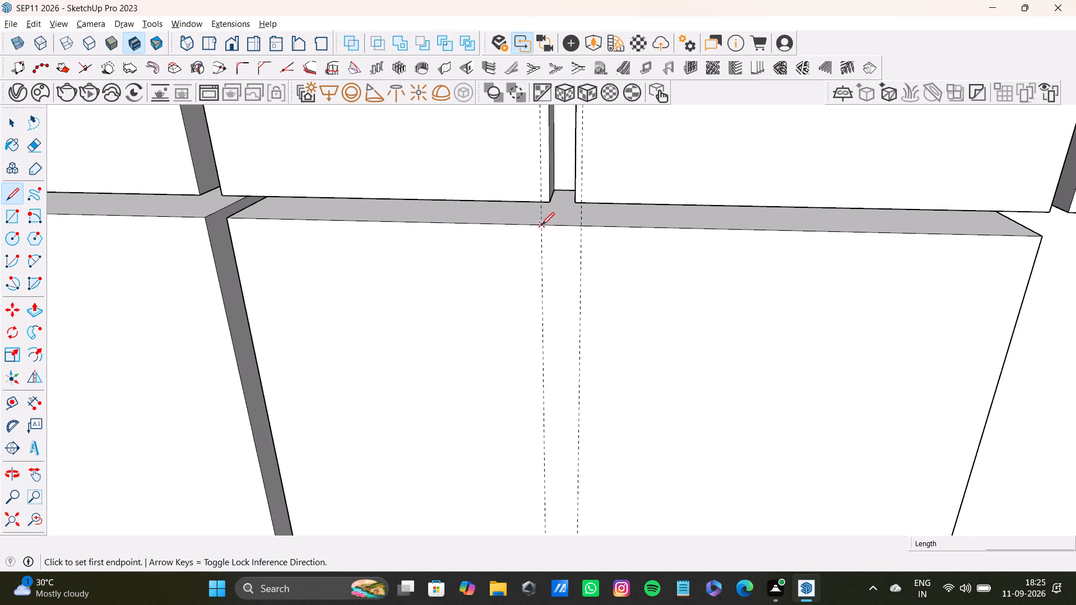
pyautogui.click(541, 225)
pyautogui.scroll(-3, 522, 414)
pyautogui.keyDown('shift'); pyautogui.moveTo(523, 451); pyautogui.dragTo(577, 128, button='middle'); pyautogui.keyUp('shift')
pyautogui.scroll(-3, 580, 204)
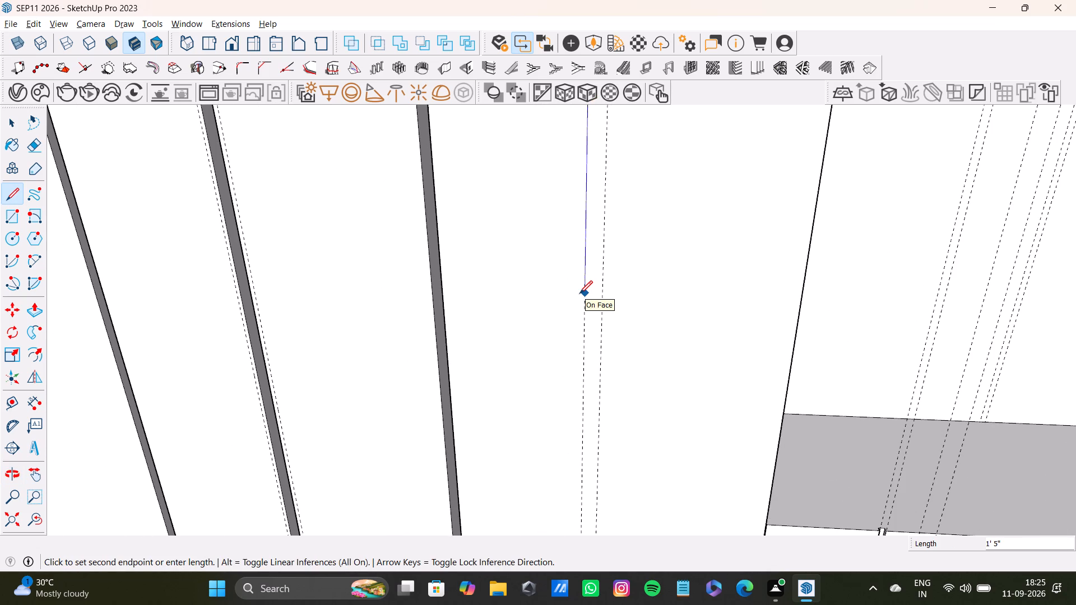
pyautogui.scroll(-3, 589, 333)
pyautogui.keyDown('shift'); pyautogui.moveTo(588, 348); pyautogui.dragTo(629, 190, button='middle'); pyautogui.keyUp('shift')
pyautogui.scroll(-2, 600, 340)
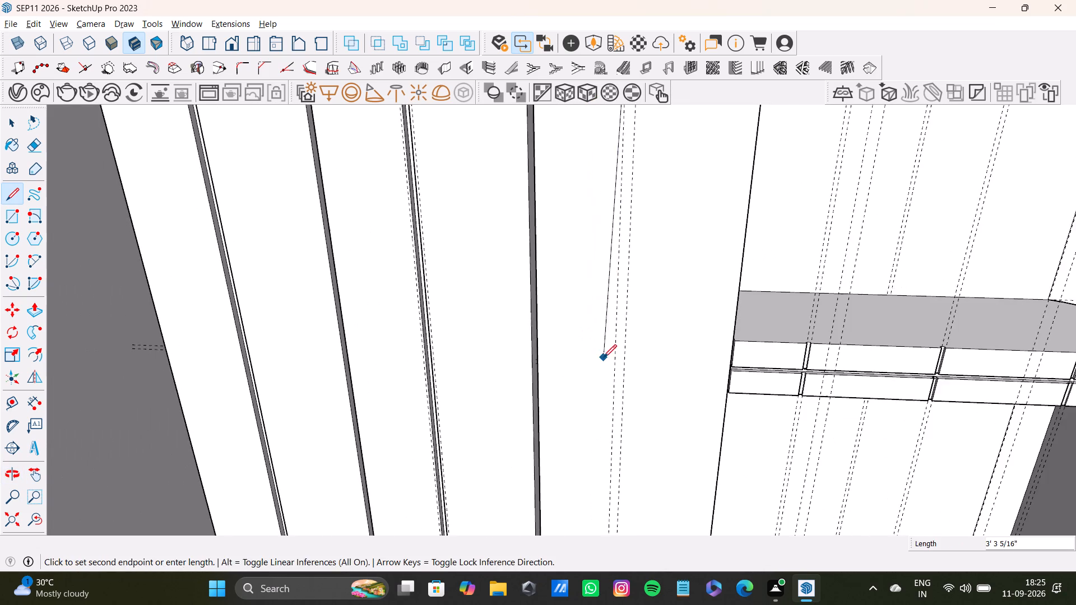
pyautogui.keyDown('shift'); pyautogui.moveTo(610, 341); pyautogui.dragTo(642, 163, button='middle'); pyautogui.keyUp('shift')
pyautogui.keyDown('shift'); pyautogui.scroll(1, 644, 157); pyautogui.keyUp('shift')
pyautogui.click(632, 508)
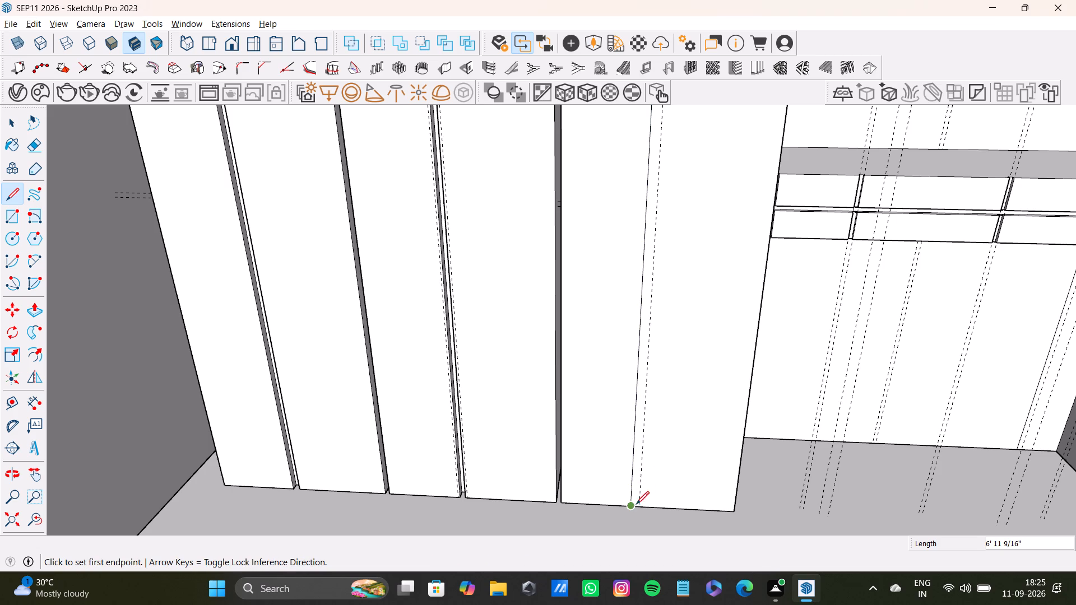
pyautogui.press('space')
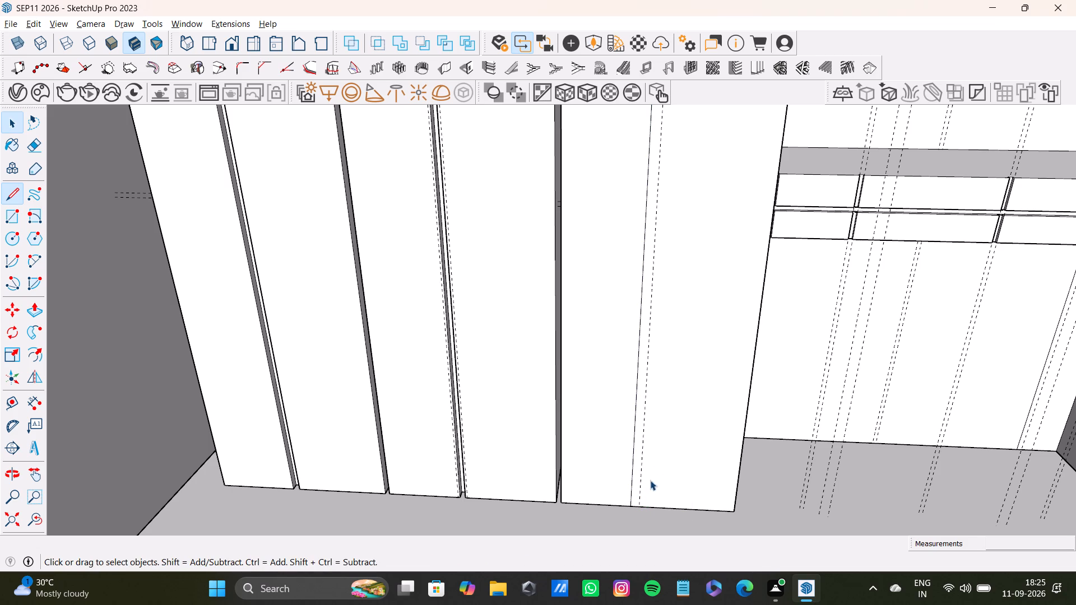
# Draw a line along the third lower front's other vertical guide, from top edge to bottom edge.
pyautogui.scroll(-12, 604, 388)
pyautogui.click(36, 515)
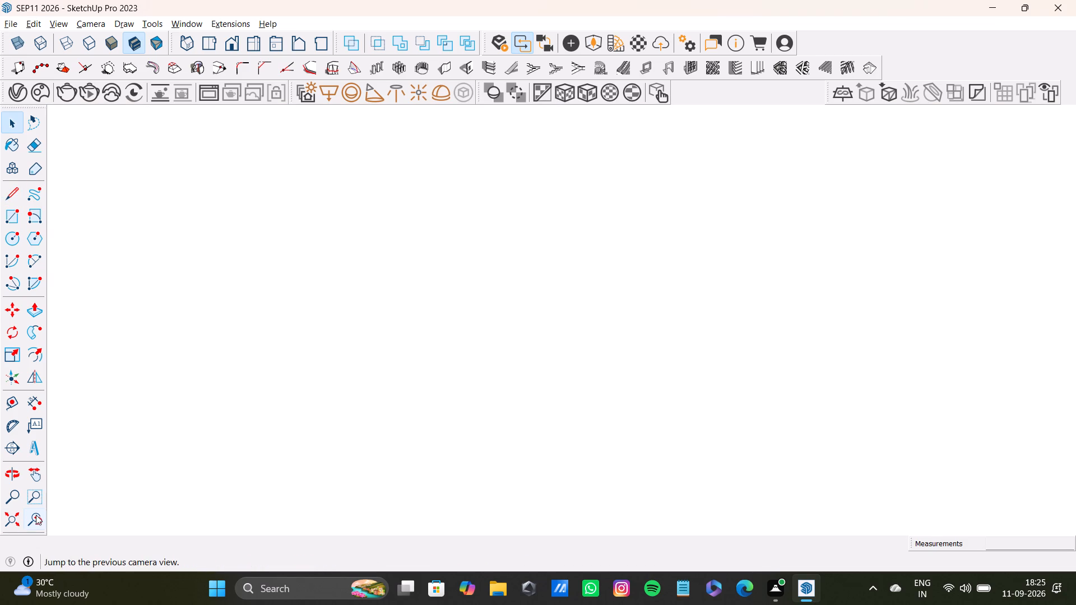
pyautogui.keyDown('shift'); pyautogui.moveTo(643, 308); pyautogui.dragTo(602, 579, button='middle'); pyautogui.keyUp('shift')
pyautogui.scroll(-4, 629, 351)
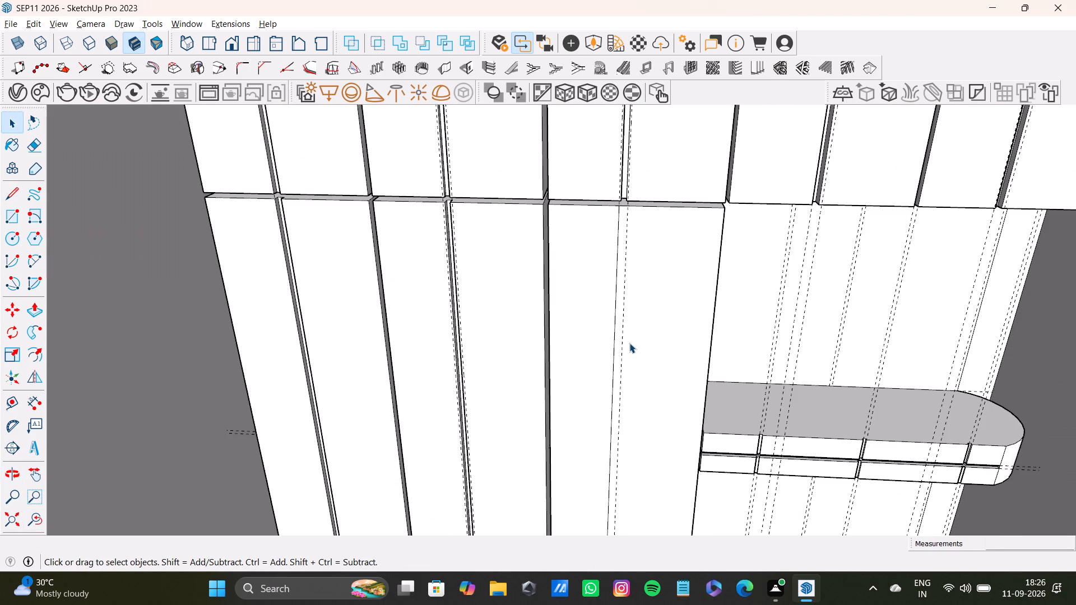
pyautogui.press('l')
pyautogui.scroll(9, 642, 212)
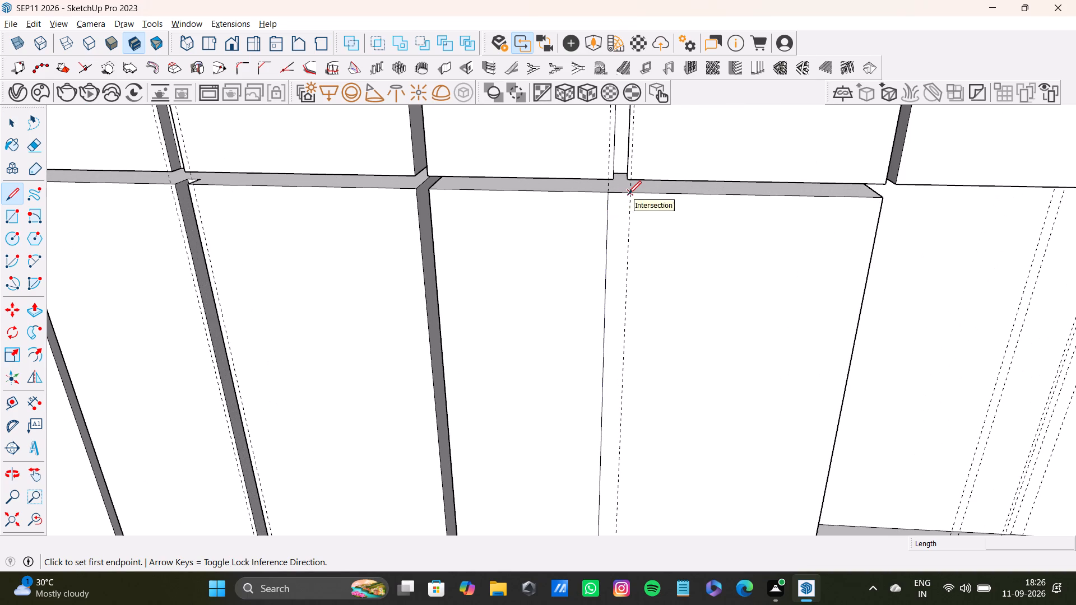
pyautogui.click(628, 194)
pyautogui.scroll(-4, 615, 306)
pyautogui.keyDown('shift'); pyautogui.moveTo(616, 379); pyautogui.dragTo(665, 122, button='middle'); pyautogui.keyUp('shift')
pyautogui.scroll(-3, 665, 219)
pyautogui.keyDown('shift'); pyautogui.moveTo(651, 383); pyautogui.dragTo(677, 180, button='middle'); pyautogui.keyUp('shift')
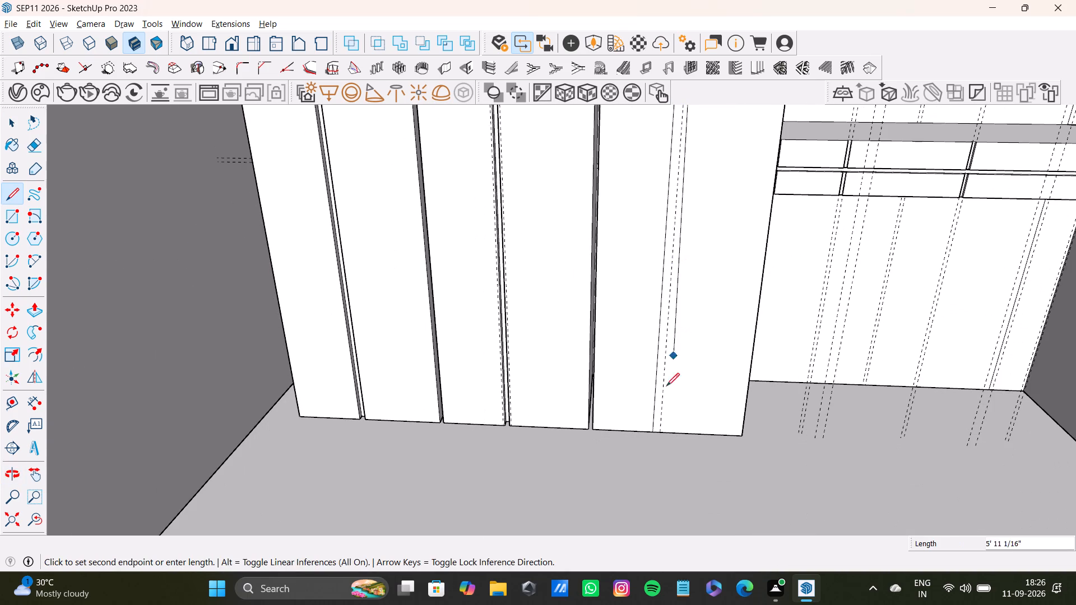
pyautogui.click(662, 432)
pyautogui.press('space')
# Push the strip between the two lines on the third lower front inward about 1 1/8" to cut a vertical groove.
pyautogui.scroll(-4, 669, 310)
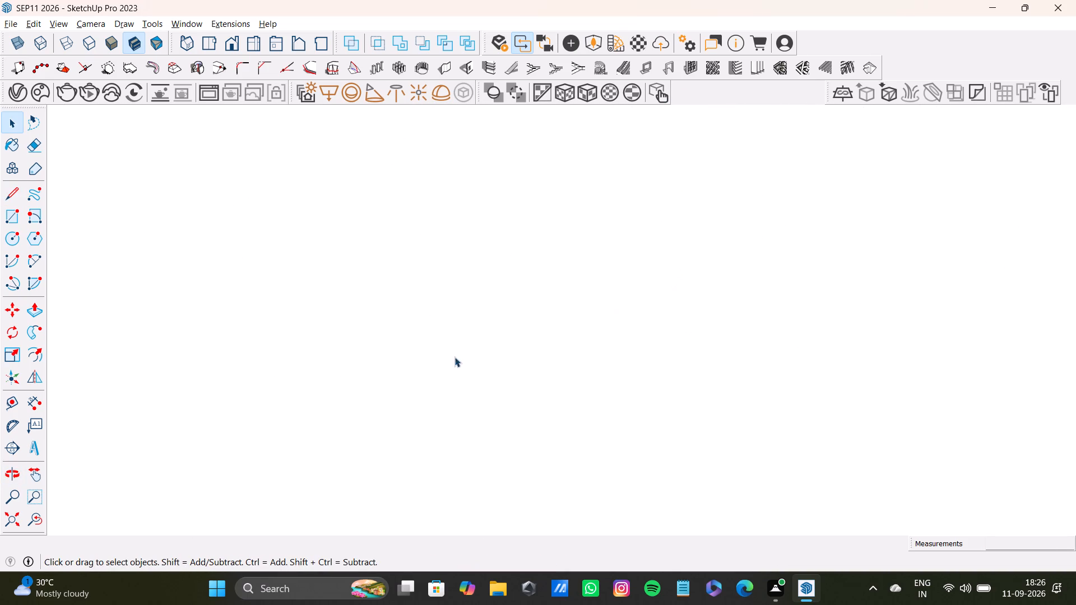
pyautogui.click(38, 520)
pyautogui.click(17, 522)
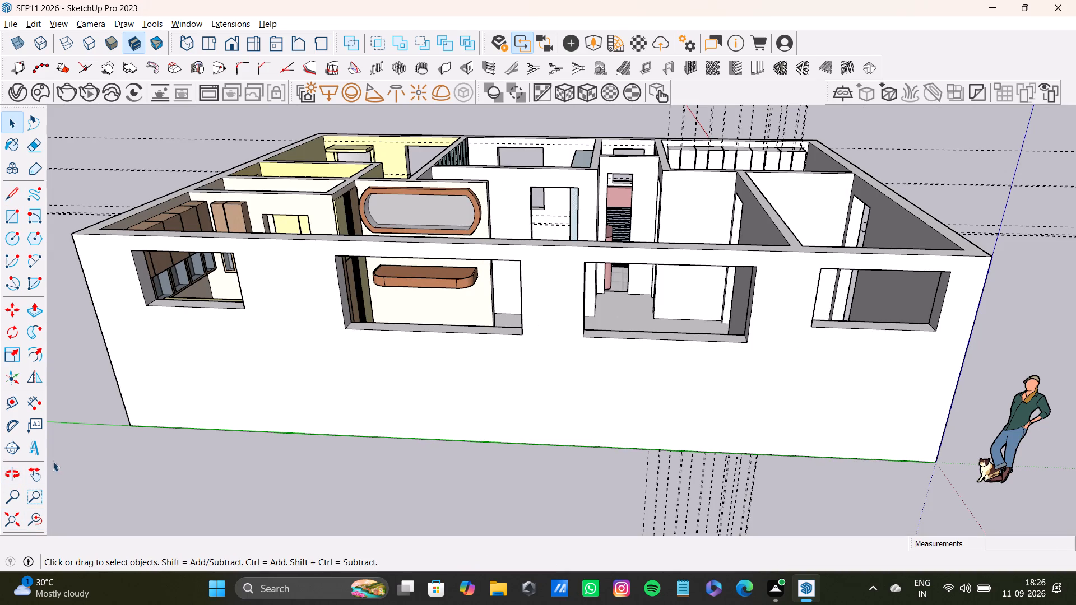
pyautogui.click(34, 519)
pyautogui.moveTo(651, 250); pyautogui.dragTo(650, 339, button='middle')
pyautogui.scroll(-2, 654, 299)
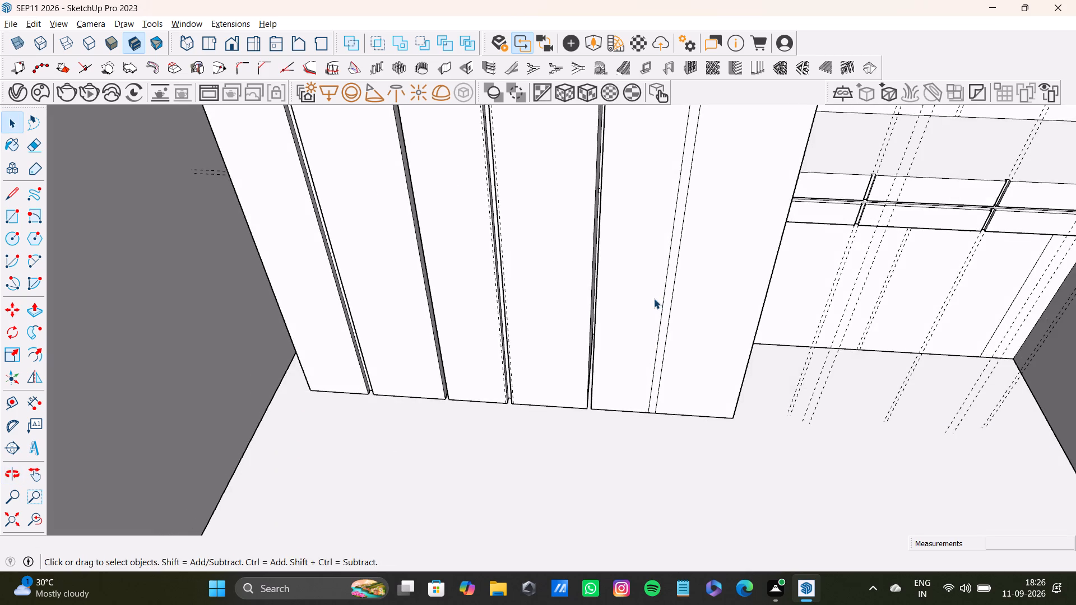
pyautogui.scroll(-2, 654, 299)
pyautogui.keyDown('shift'); pyautogui.moveTo(683, 241); pyautogui.dragTo(660, 329, button='middle'); pyautogui.keyUp('shift')
pyautogui.click(38, 524)
pyautogui.click(18, 522)
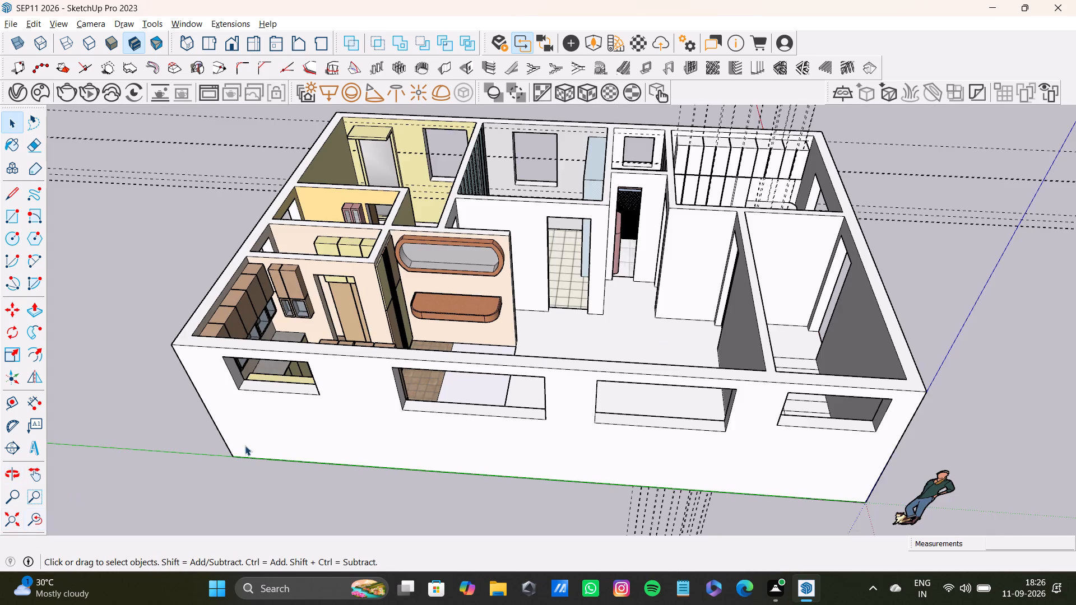
pyautogui.scroll(1, 483, 344)
pyautogui.keyDown('shift'); pyautogui.moveTo(749, 217); pyautogui.dragTo(645, 413, button='middle'); pyautogui.keyUp('shift')
pyautogui.scroll(5, 680, 341)
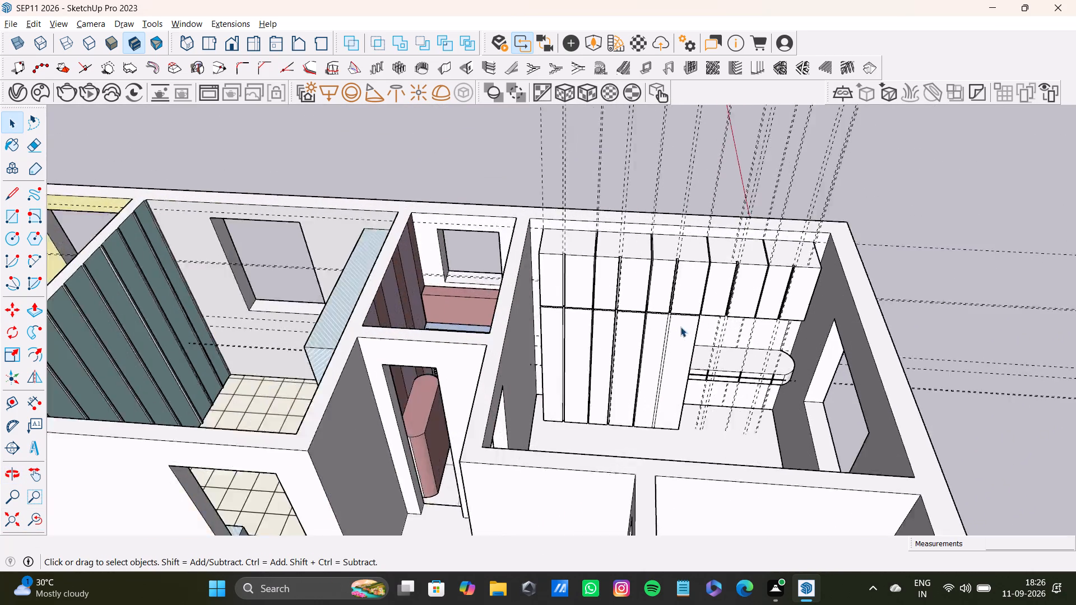
pyautogui.scroll(20, 680, 327)
pyautogui.scroll(3, 648, 316)
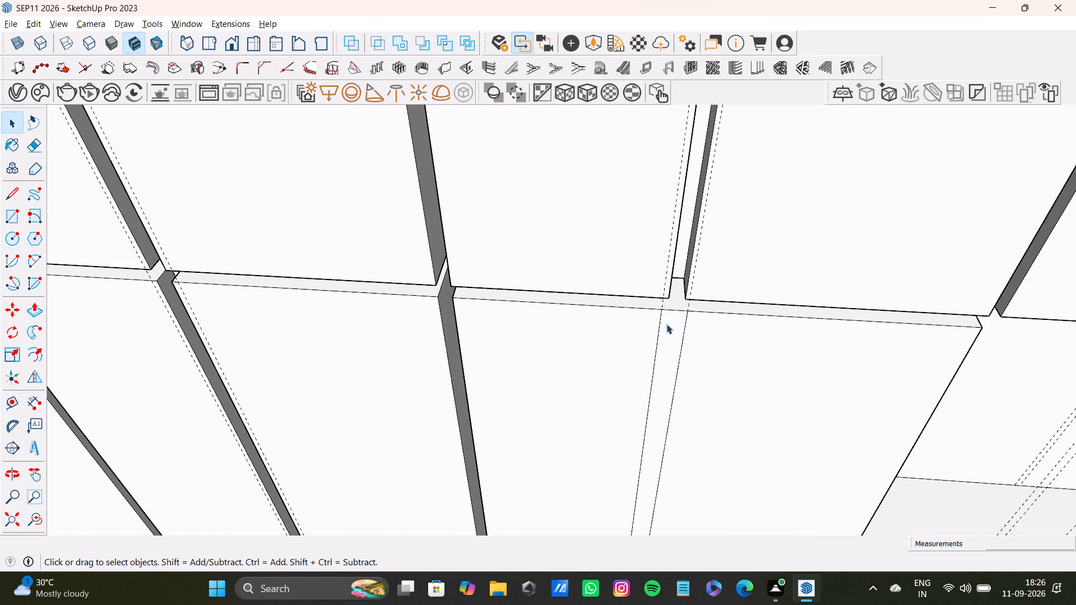
pyautogui.click(673, 323)
pyautogui.press('p')
pyautogui.moveTo(673, 323); pyautogui.dragTo(678, 302)
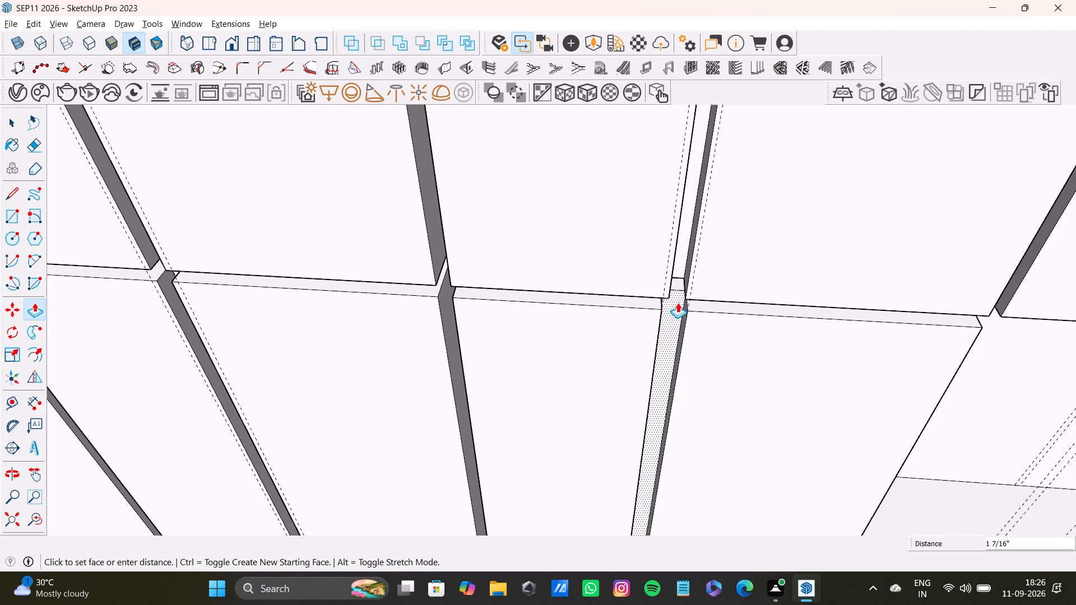
pyautogui.moveTo(678, 302); pyautogui.dragTo(678, 307)
# Push the left side wall of the third lower front's groove inward to line up with the upper front's groove edge.
pyautogui.scroll(-9, 678, 308)
pyautogui.moveTo(675, 308); pyautogui.dragTo(610, 306, button='middle')
pyautogui.scroll(7, 618, 310)
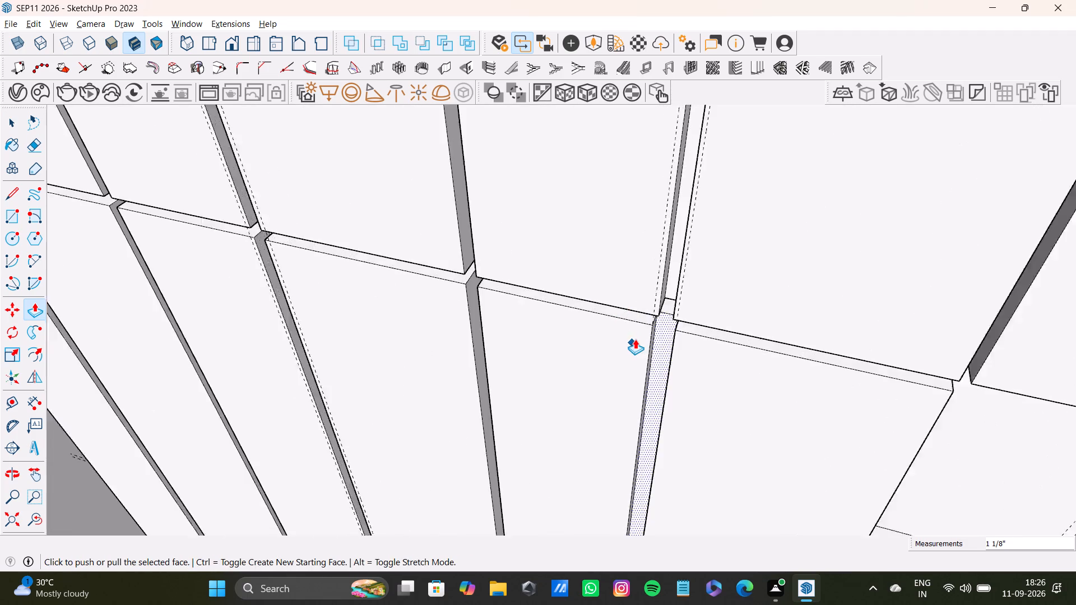
pyautogui.scroll(9, 635, 339)
pyautogui.moveTo(672, 331); pyautogui.dragTo(574, 356, button='middle')
pyautogui.moveTo(595, 350); pyautogui.dragTo(561, 346, button='middle')
pyautogui.press('space')
pyautogui.click(577, 339)
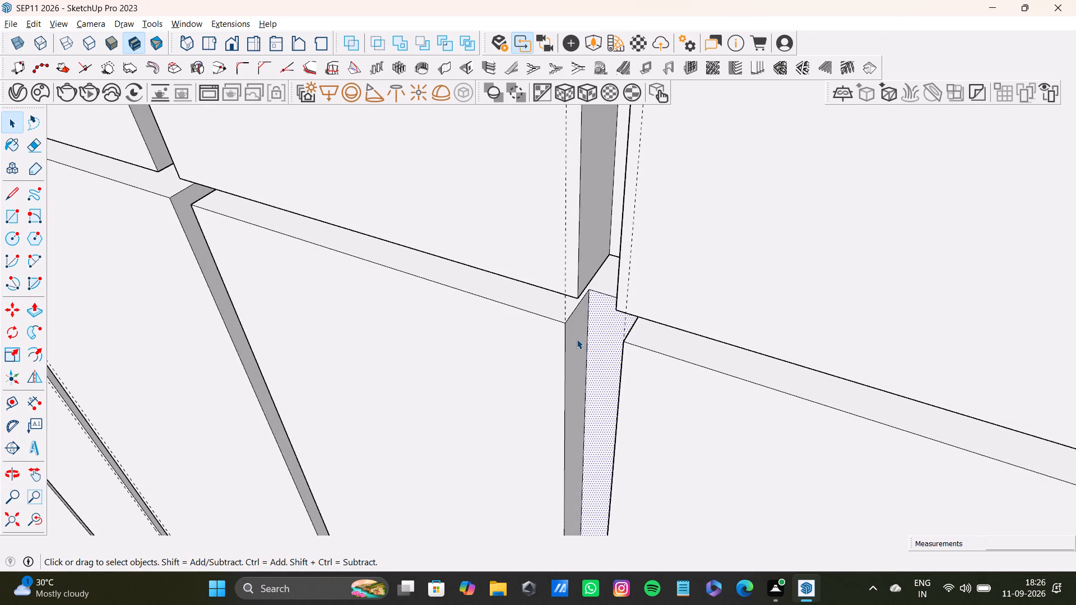
pyautogui.press('p')
pyautogui.moveTo(577, 338); pyautogui.dragTo(591, 264)
pyautogui.press('space')
# Push the opposite side wall of the third lower front's groove inward to line up with the upper groove's other edge.
pyautogui.scroll(-4, 569, 324)
pyautogui.moveTo(566, 379); pyautogui.dragTo(823, 310, button='middle')
pyautogui.scroll(1, 642, 325)
pyautogui.press('space')
pyautogui.click(615, 316)
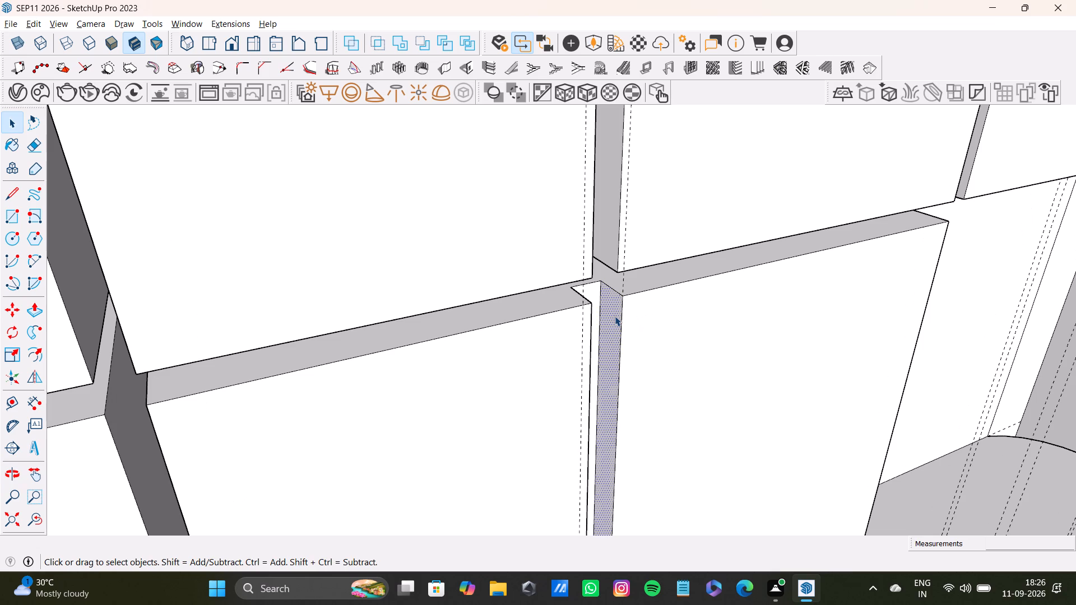
pyautogui.press('p')
pyautogui.moveTo(615, 316); pyautogui.dragTo(614, 242)
pyautogui.press('space')
# Select the four front faces beside the groove on the wardrobe's first upper and lower units.
pyautogui.scroll(-9, 598, 270)
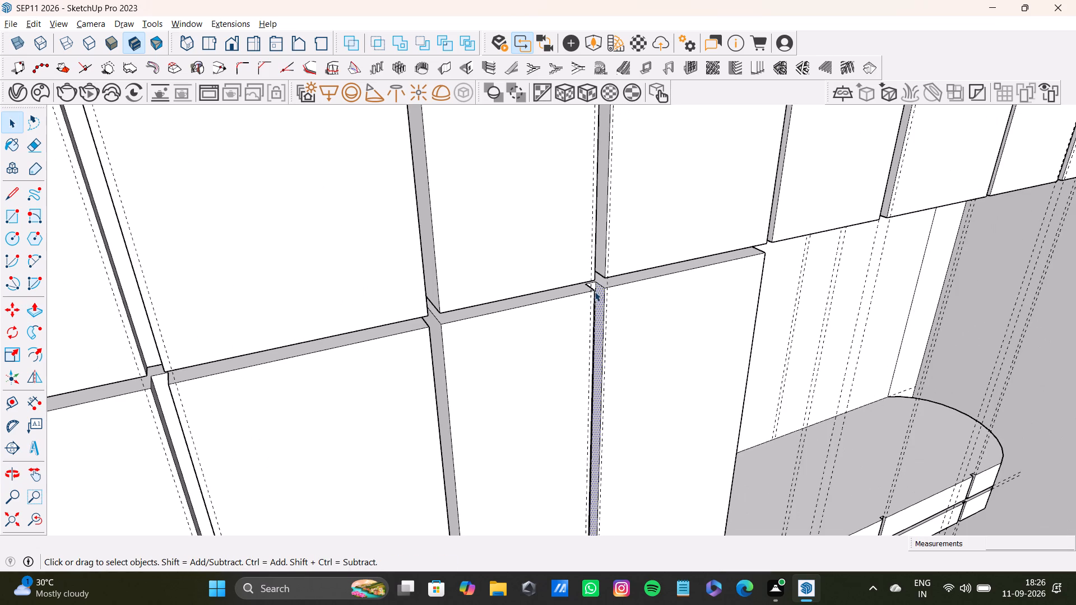
pyautogui.scroll(-15, 595, 311)
pyautogui.moveTo(678, 285); pyautogui.dragTo(490, 335, button='middle')
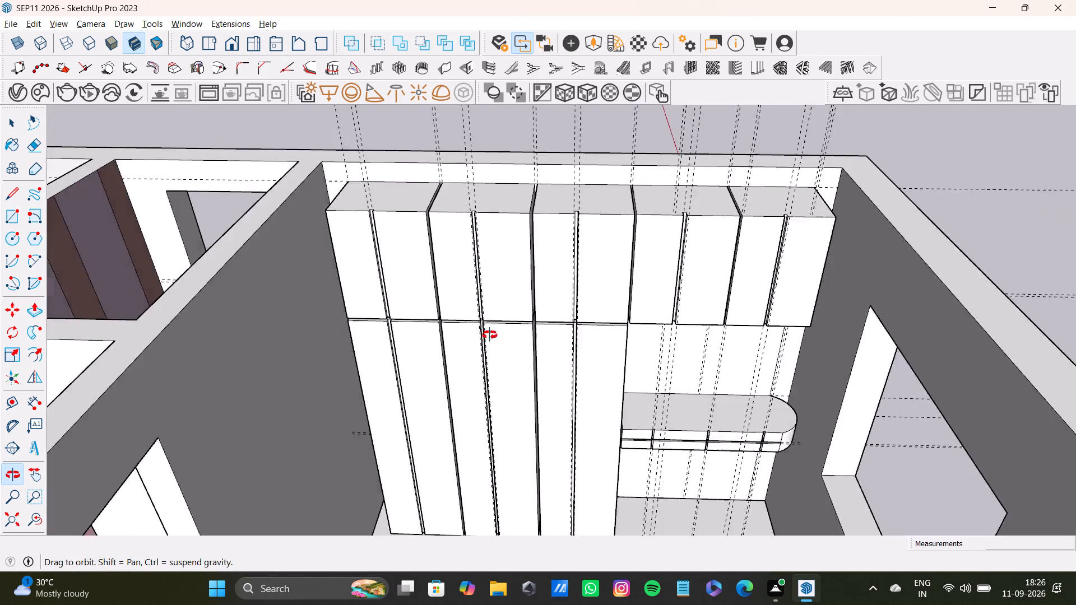
pyautogui.moveTo(490, 335); pyautogui.dragTo(547, 435, button='middle')
pyautogui.scroll(-2, 614, 335)
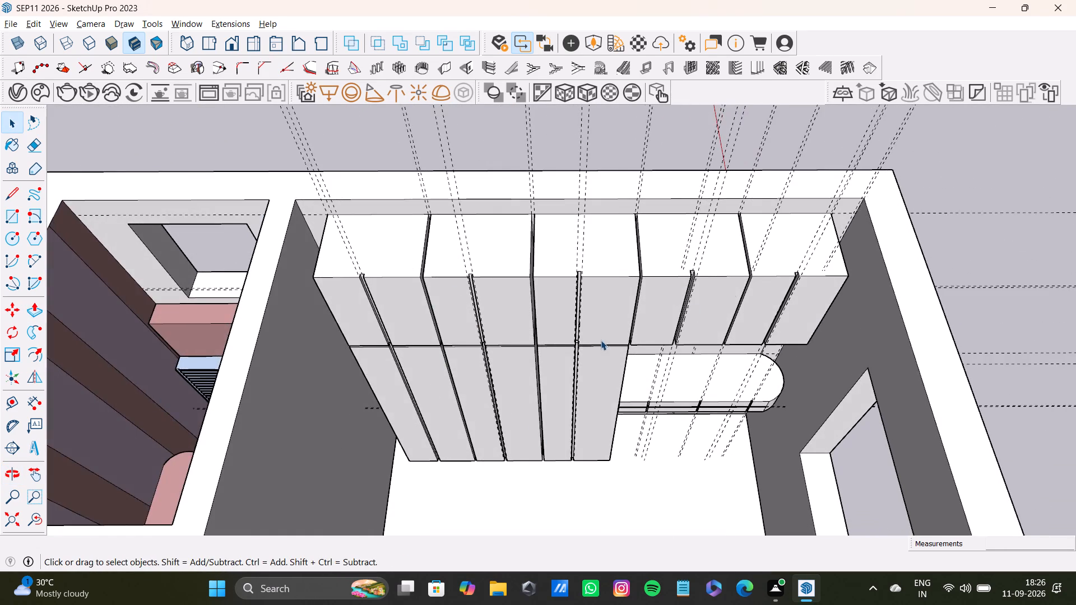
pyautogui.scroll(-5, 601, 340)
pyautogui.scroll(4, 647, 329)
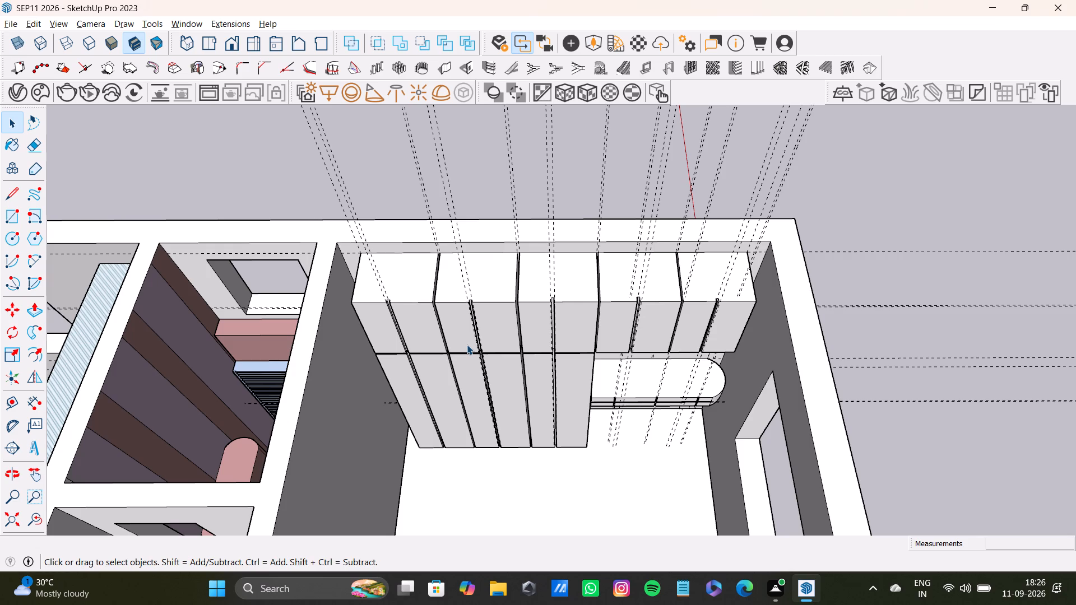
pyautogui.press('space')
pyautogui.scroll(2, 395, 353)
pyautogui.keyDown('shift'); pyautogui.moveTo(407, 333); pyautogui.dragTo(538, 283, button='middle'); pyautogui.keyUp('shift')
pyautogui.scroll(4, 425, 309)
pyautogui.scroll(7, 546, 219)
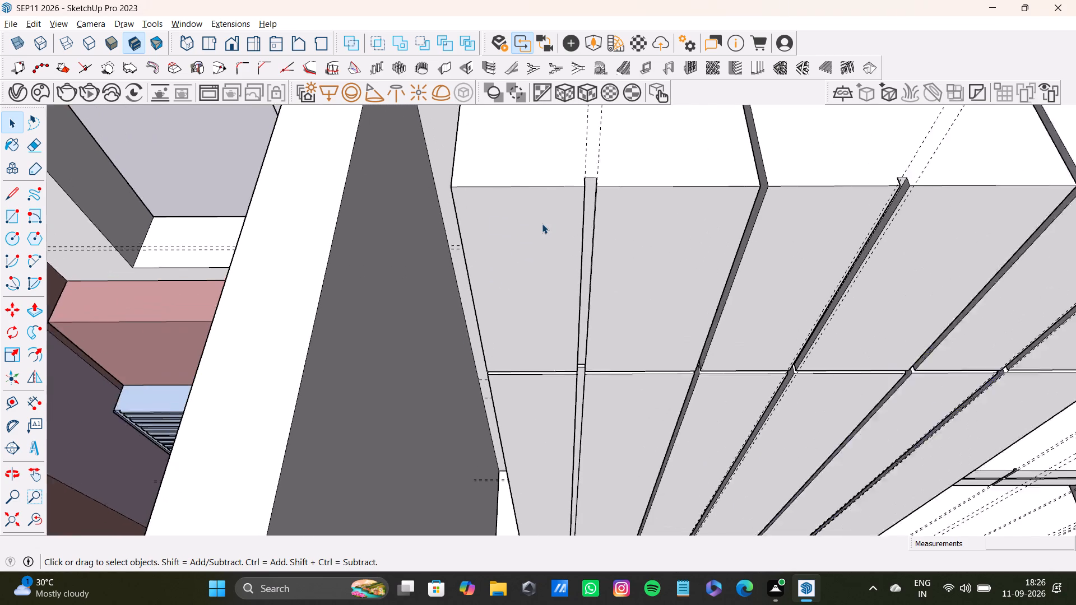
pyautogui.keyDown('shift'); pyautogui.click(539, 229); pyautogui.keyUp('shift')
pyautogui.keyDown('shift'); pyautogui.click(644, 238); pyautogui.keyUp('shift')
pyautogui.keyDown('shift'); pyautogui.click(513, 433); pyautogui.keyUp('shift')
pyautogui.keyDown('shift'); pyautogui.click(613, 421); pyautogui.keyUp('shift')
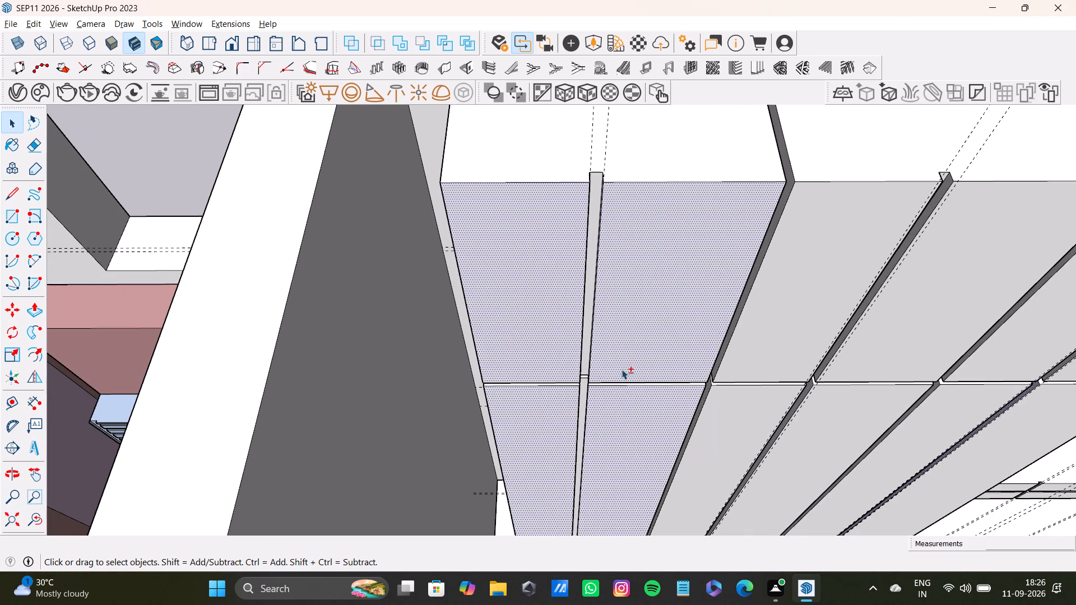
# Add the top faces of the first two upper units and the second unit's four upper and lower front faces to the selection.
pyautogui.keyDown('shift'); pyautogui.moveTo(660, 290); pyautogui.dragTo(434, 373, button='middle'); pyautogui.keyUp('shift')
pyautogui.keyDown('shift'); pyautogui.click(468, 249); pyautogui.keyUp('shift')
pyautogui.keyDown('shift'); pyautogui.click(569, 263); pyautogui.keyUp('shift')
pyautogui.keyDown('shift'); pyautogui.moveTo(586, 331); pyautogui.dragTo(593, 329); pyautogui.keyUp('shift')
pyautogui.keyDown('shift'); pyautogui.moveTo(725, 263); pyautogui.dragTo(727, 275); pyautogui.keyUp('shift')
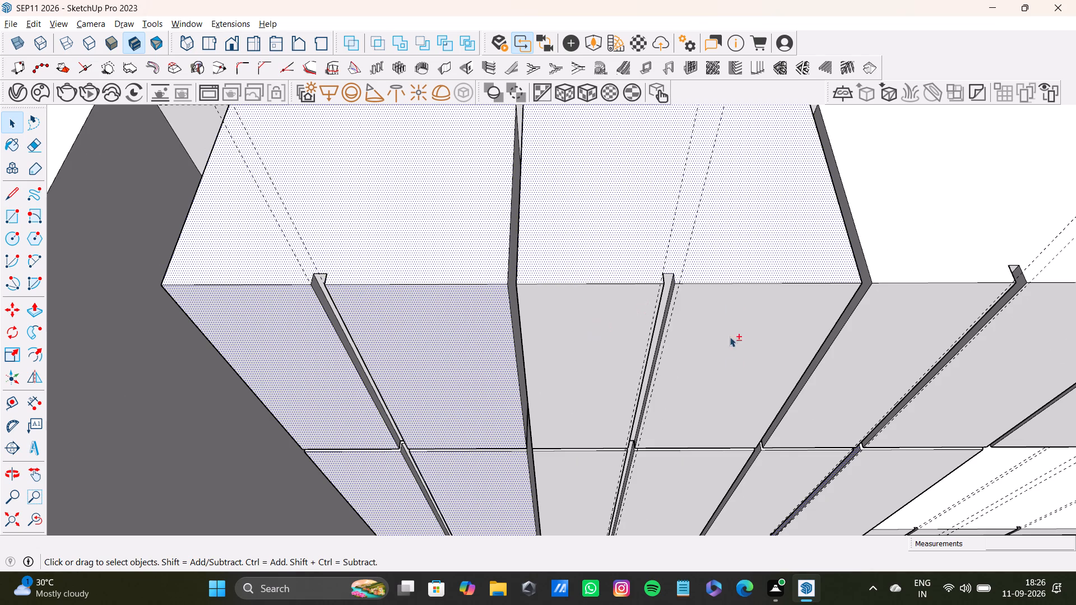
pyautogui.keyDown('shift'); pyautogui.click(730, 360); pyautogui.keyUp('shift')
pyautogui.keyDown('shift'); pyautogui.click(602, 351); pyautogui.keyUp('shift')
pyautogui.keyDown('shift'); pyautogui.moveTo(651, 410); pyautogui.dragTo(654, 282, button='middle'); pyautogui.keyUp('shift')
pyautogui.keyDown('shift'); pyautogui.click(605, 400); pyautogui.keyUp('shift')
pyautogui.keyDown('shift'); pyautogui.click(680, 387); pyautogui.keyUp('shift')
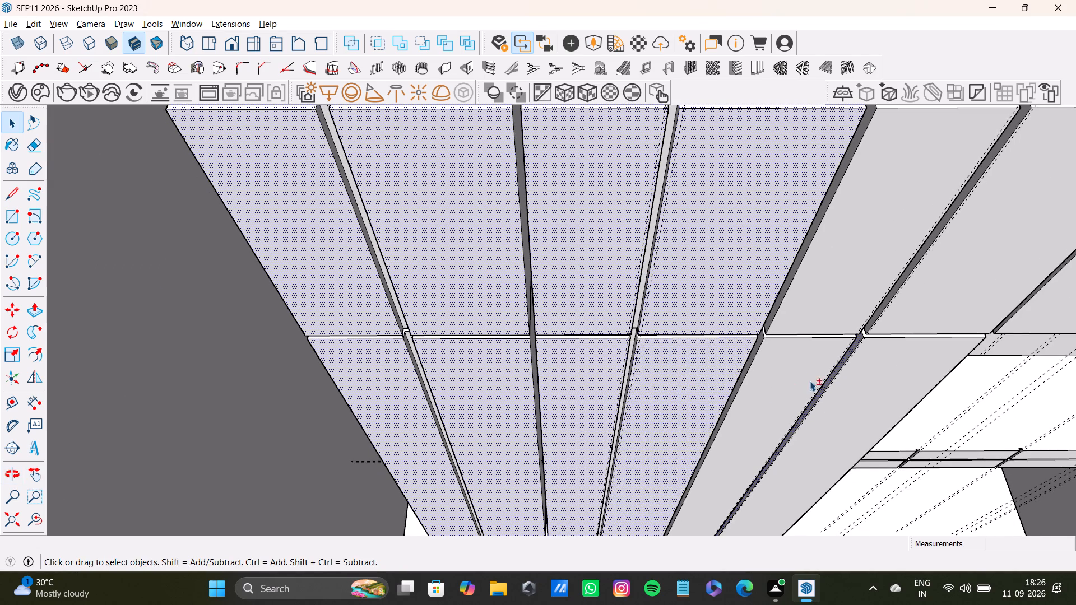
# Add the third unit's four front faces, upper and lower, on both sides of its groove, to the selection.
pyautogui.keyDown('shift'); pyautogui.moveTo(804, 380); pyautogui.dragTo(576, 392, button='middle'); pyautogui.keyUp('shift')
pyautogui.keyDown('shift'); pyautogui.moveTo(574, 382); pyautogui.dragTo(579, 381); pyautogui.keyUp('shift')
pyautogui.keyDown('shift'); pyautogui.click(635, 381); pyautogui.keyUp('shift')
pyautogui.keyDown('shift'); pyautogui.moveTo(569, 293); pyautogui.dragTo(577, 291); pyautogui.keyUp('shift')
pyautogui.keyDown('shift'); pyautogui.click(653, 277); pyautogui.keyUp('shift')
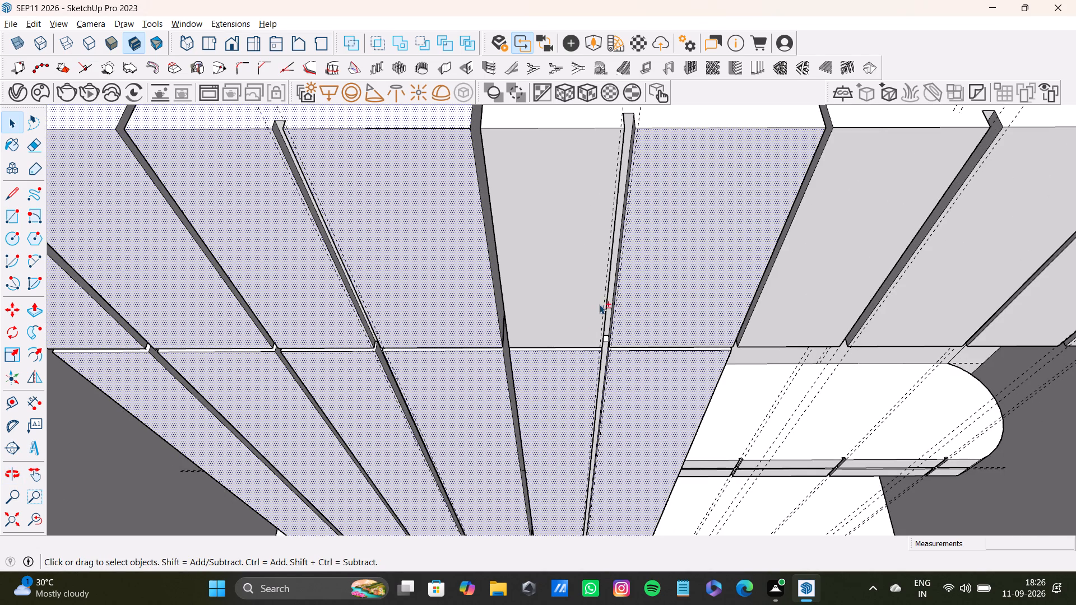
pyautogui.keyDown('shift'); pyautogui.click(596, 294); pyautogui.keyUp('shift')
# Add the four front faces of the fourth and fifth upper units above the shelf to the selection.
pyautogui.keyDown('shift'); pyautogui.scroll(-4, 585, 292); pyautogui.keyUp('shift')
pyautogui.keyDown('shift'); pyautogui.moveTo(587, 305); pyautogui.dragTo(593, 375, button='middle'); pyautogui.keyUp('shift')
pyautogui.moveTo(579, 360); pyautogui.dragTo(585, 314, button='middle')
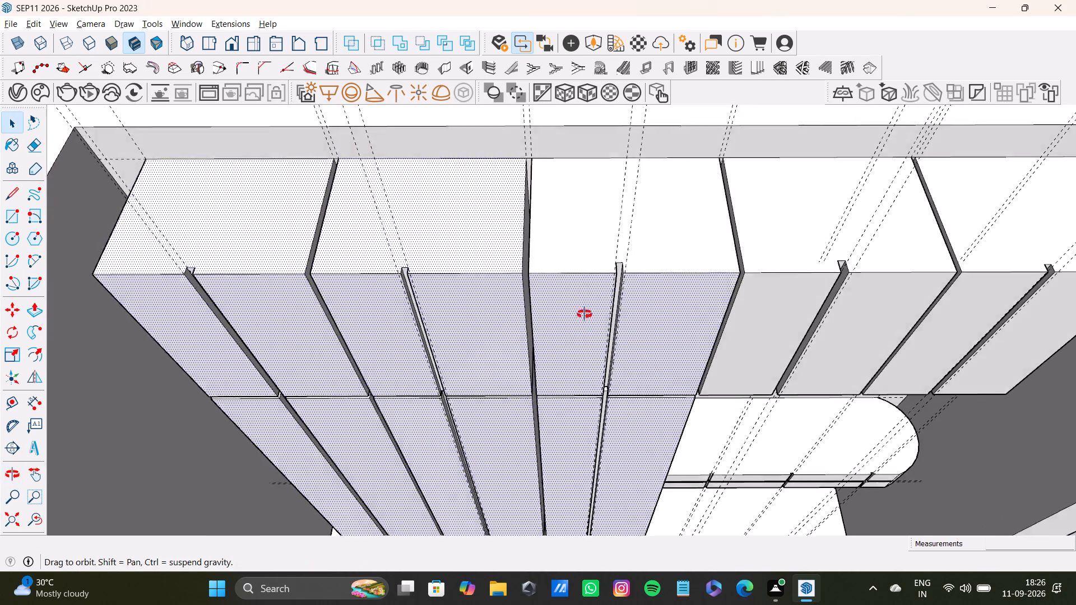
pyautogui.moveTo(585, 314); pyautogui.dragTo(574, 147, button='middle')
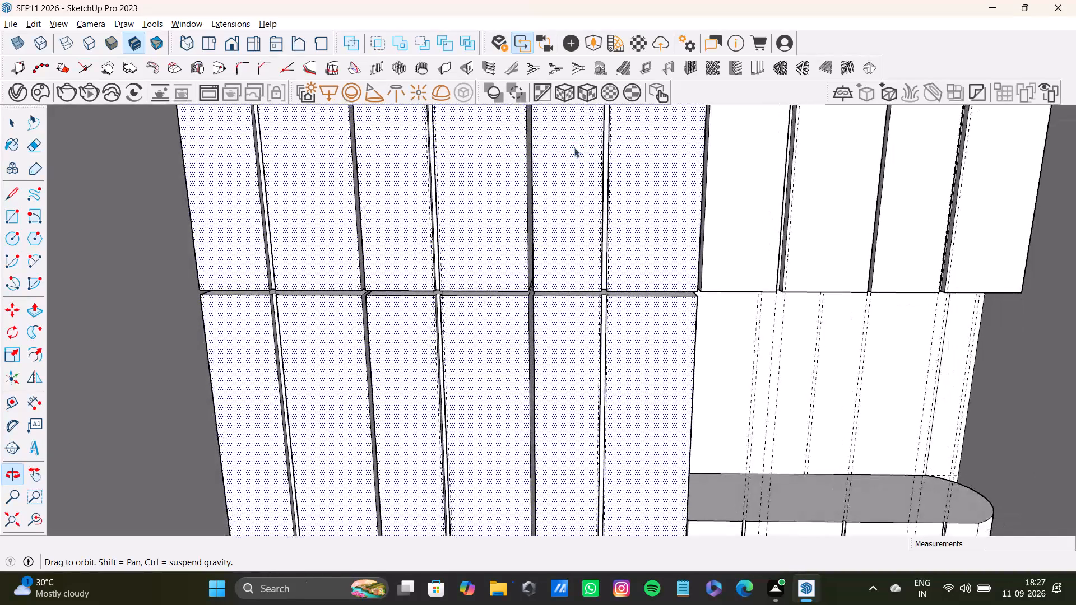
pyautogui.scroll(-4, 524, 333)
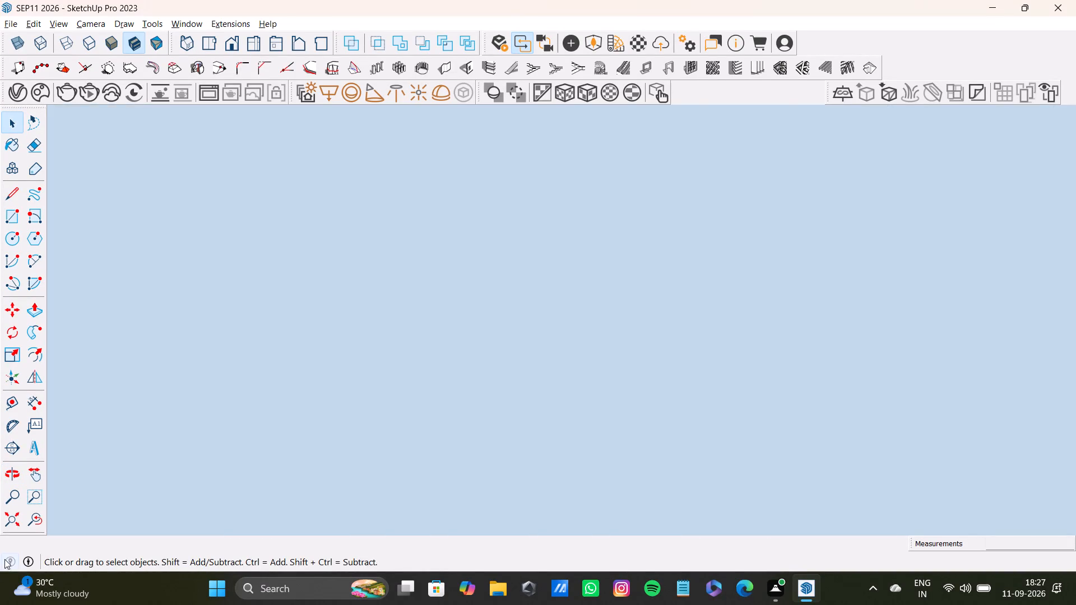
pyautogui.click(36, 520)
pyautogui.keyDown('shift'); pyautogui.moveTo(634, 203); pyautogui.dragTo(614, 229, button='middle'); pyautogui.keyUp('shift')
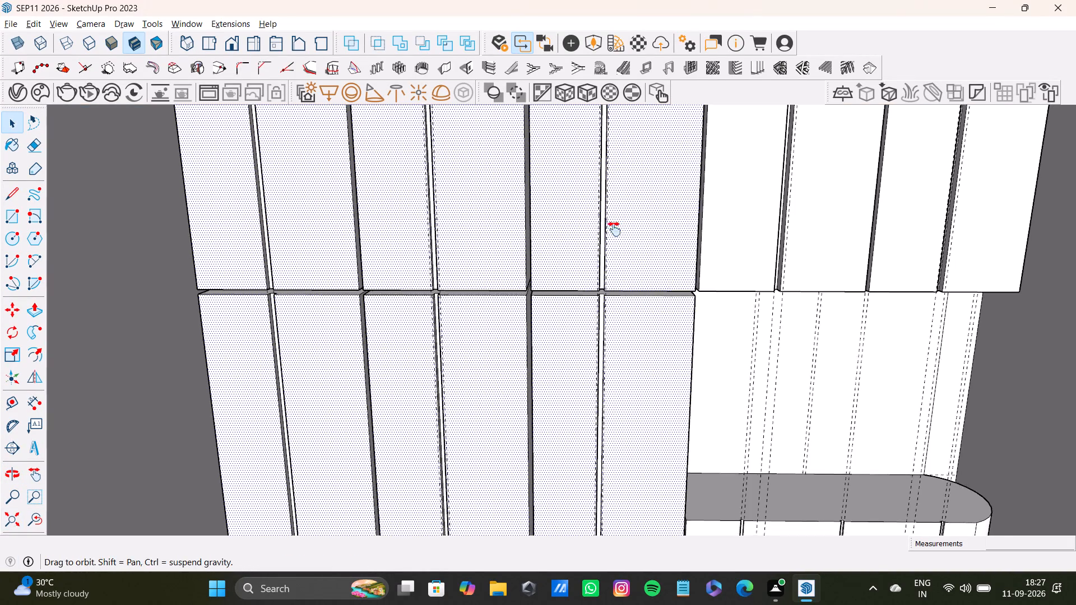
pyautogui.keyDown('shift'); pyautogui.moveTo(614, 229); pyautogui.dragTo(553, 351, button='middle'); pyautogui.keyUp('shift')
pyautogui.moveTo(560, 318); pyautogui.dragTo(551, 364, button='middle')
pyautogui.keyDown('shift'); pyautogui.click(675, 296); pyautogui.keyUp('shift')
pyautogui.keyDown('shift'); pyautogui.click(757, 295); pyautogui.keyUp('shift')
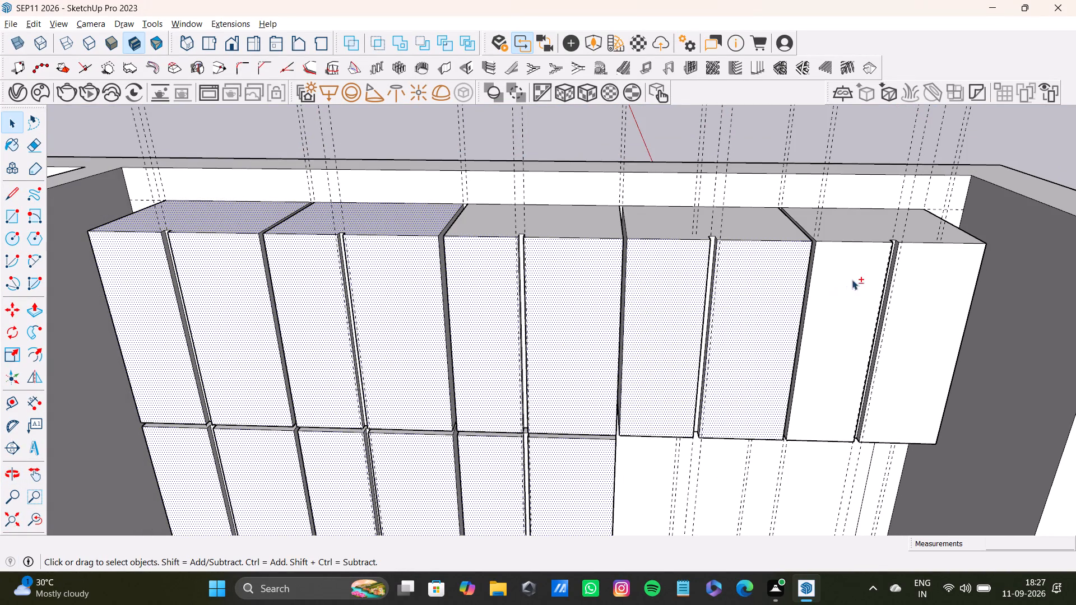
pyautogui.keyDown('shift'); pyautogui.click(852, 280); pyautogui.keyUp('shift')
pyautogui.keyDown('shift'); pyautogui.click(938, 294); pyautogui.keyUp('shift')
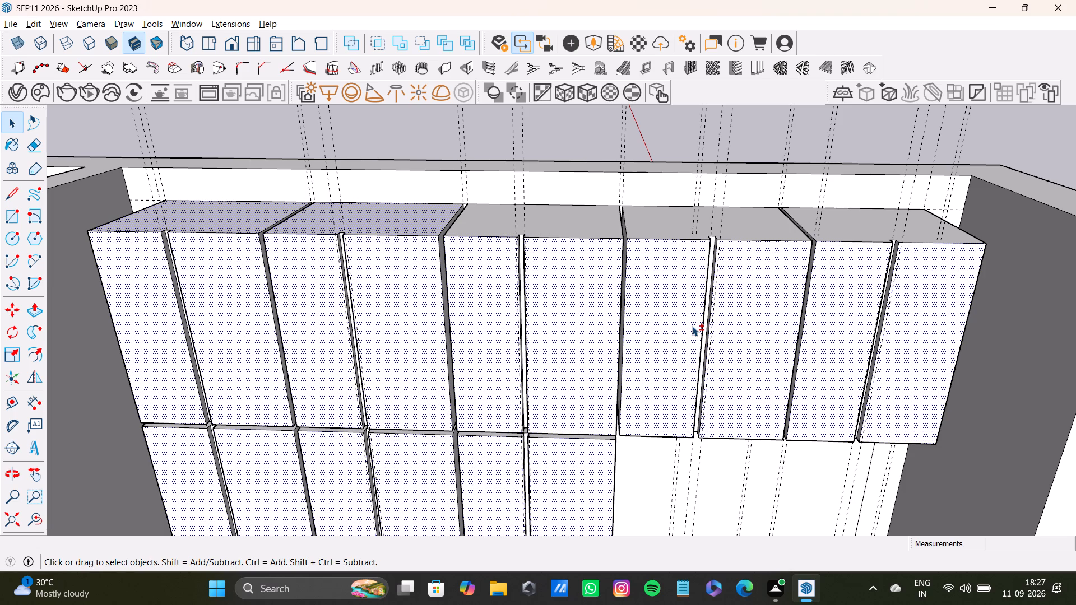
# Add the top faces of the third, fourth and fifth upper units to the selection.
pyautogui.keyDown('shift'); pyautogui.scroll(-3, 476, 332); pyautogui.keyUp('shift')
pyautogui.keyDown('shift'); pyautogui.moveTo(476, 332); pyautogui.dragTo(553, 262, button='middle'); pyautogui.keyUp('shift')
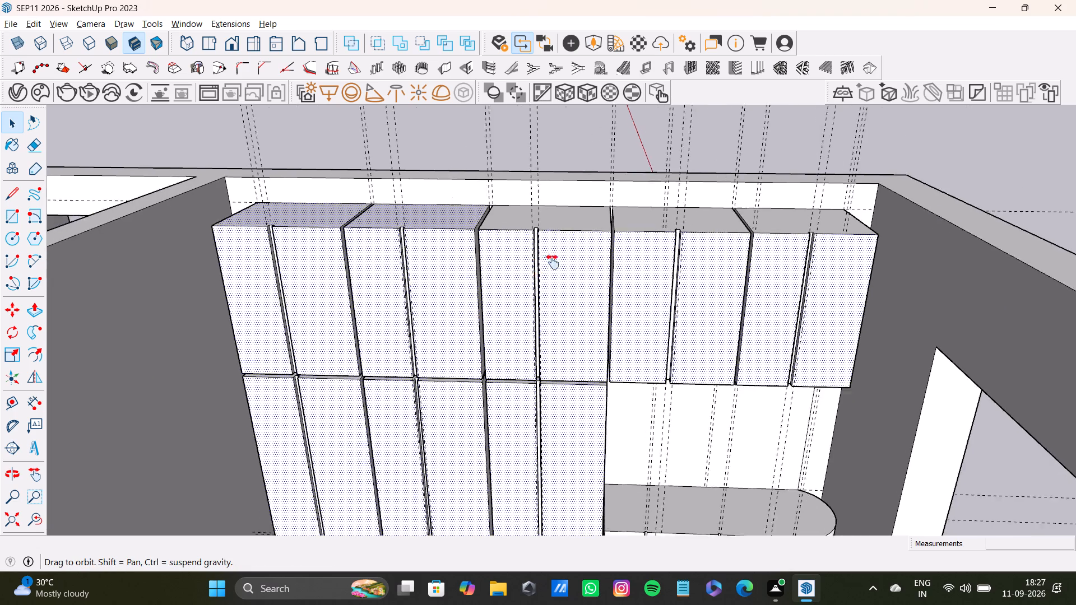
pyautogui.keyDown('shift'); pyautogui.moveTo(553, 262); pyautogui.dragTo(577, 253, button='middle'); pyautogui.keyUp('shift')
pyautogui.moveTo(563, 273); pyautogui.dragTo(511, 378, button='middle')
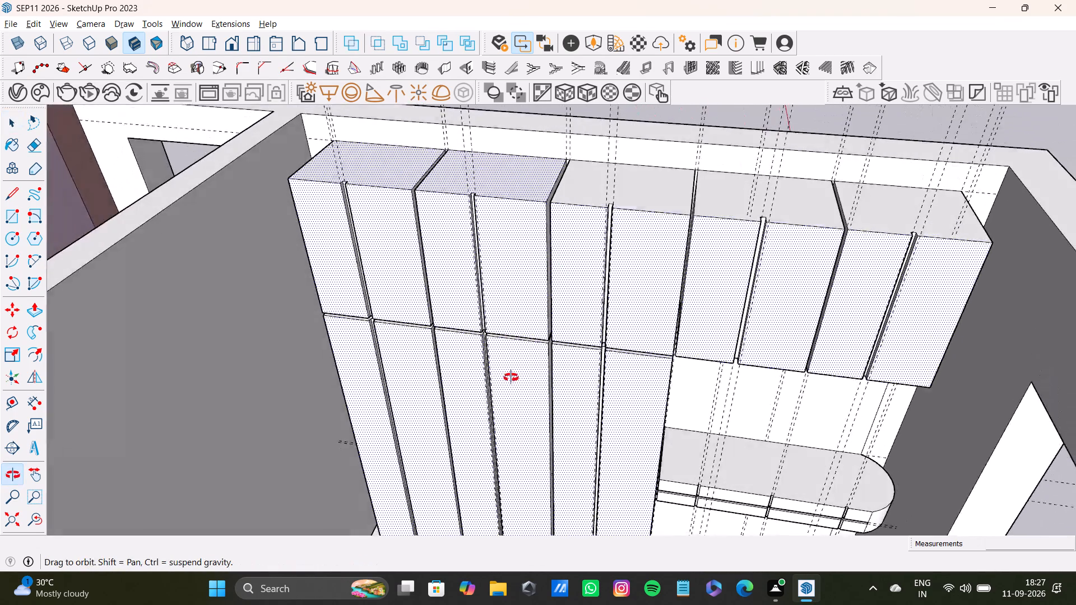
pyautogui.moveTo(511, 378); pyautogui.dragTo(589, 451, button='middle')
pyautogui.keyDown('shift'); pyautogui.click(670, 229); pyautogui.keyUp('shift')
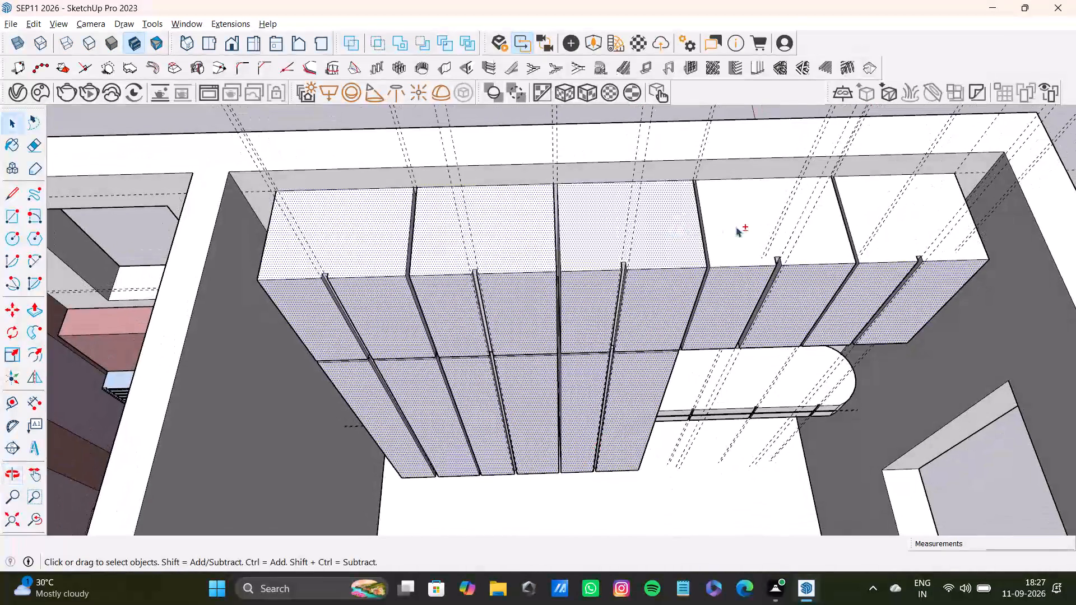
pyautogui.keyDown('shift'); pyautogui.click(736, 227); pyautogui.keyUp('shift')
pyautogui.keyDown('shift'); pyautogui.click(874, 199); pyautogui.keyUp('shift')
# Push the shelf-side wall of the third upper front's vertical groove about 13/16" toward the shelf to widen the groove.
pyautogui.moveTo(842, 341); pyautogui.dragTo(818, 138, button='middle')
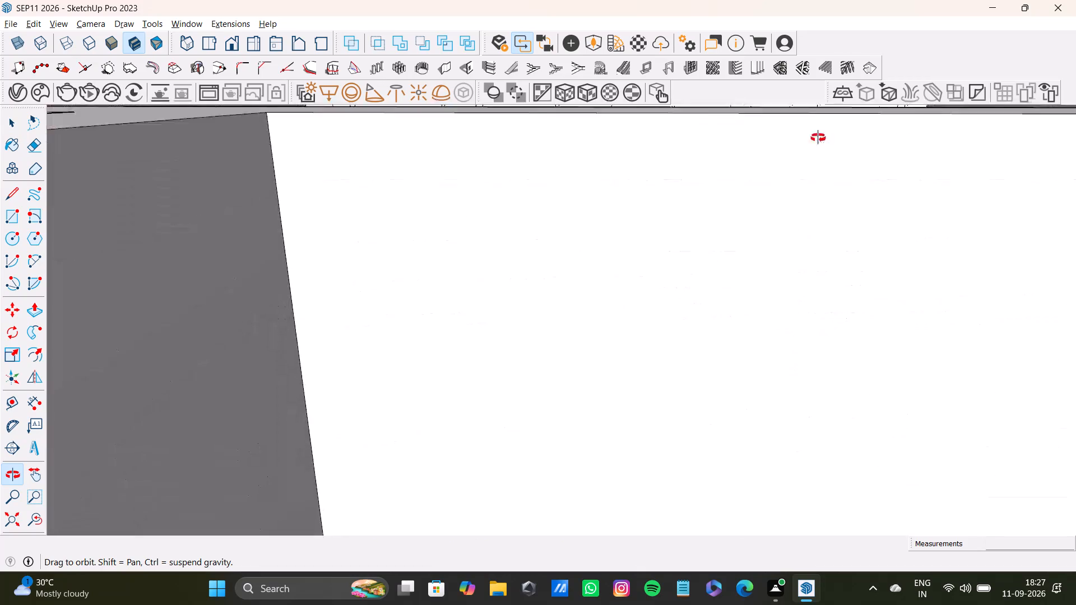
pyautogui.moveTo(818, 138); pyautogui.dragTo(842, 167, button='middle')
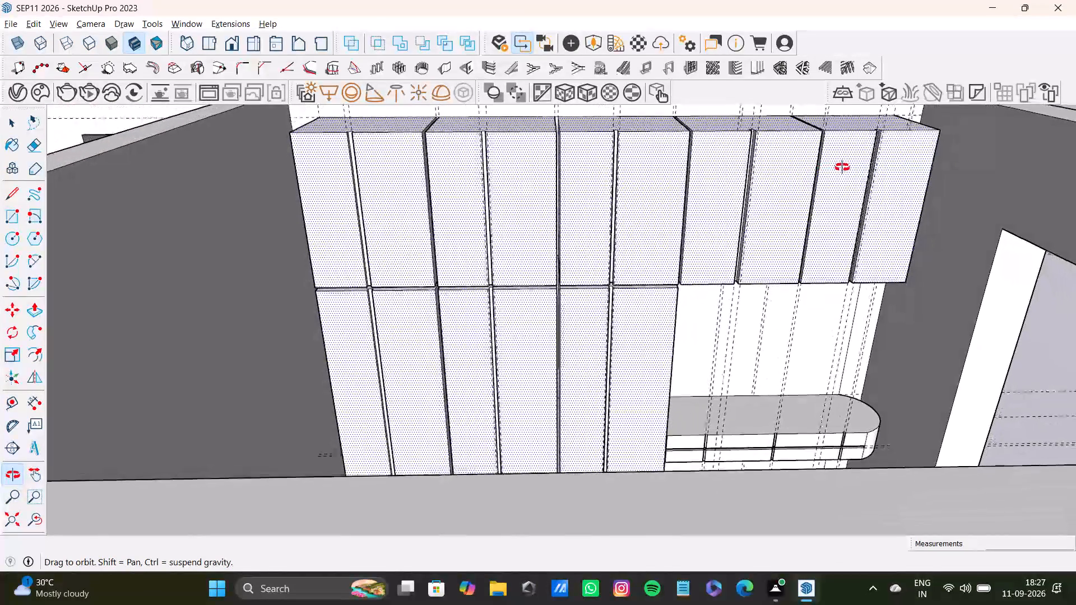
pyautogui.moveTo(842, 167); pyautogui.dragTo(845, 161, button='middle')
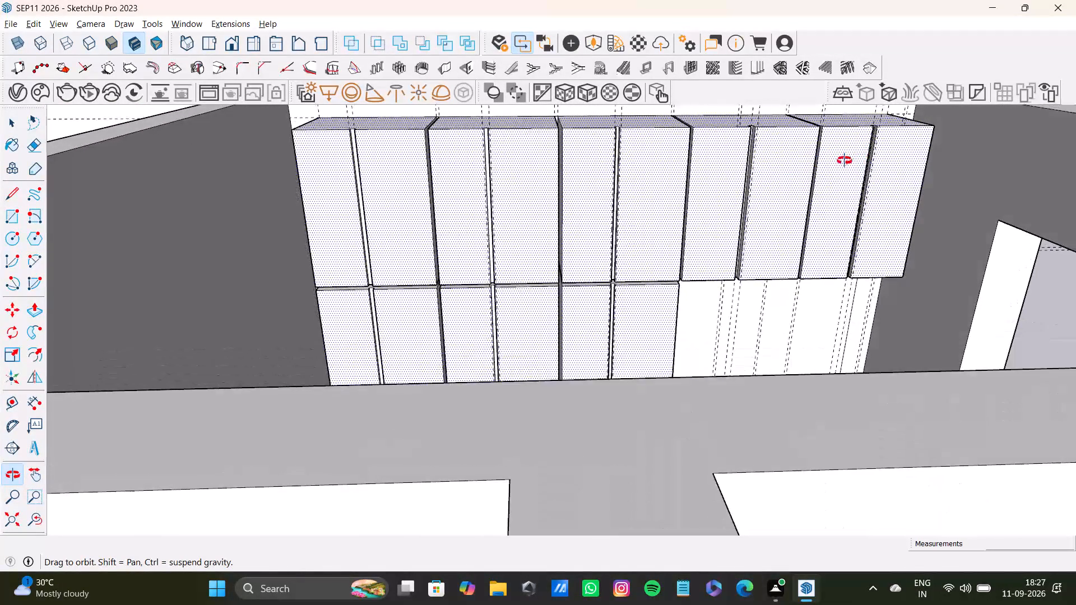
pyautogui.moveTo(845, 161); pyautogui.dragTo(841, 162, button='middle')
pyautogui.scroll(7, 583, 291)
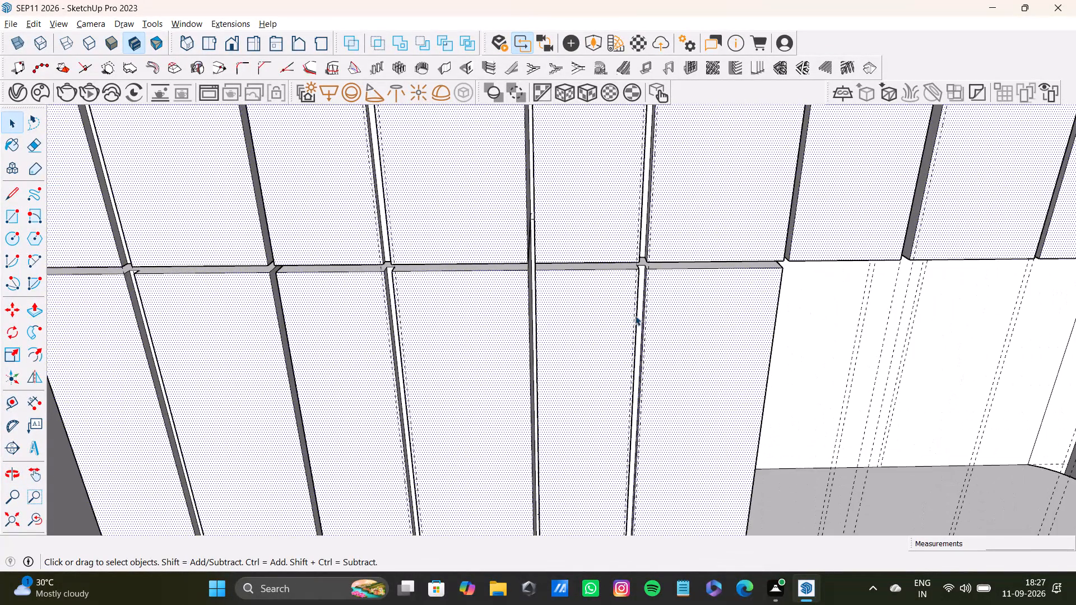
pyautogui.scroll(-7, 635, 315)
pyautogui.moveTo(647, 310); pyautogui.dragTo(595, 327, button='middle')
pyautogui.scroll(8, 611, 315)
pyautogui.scroll(-1, 629, 286)
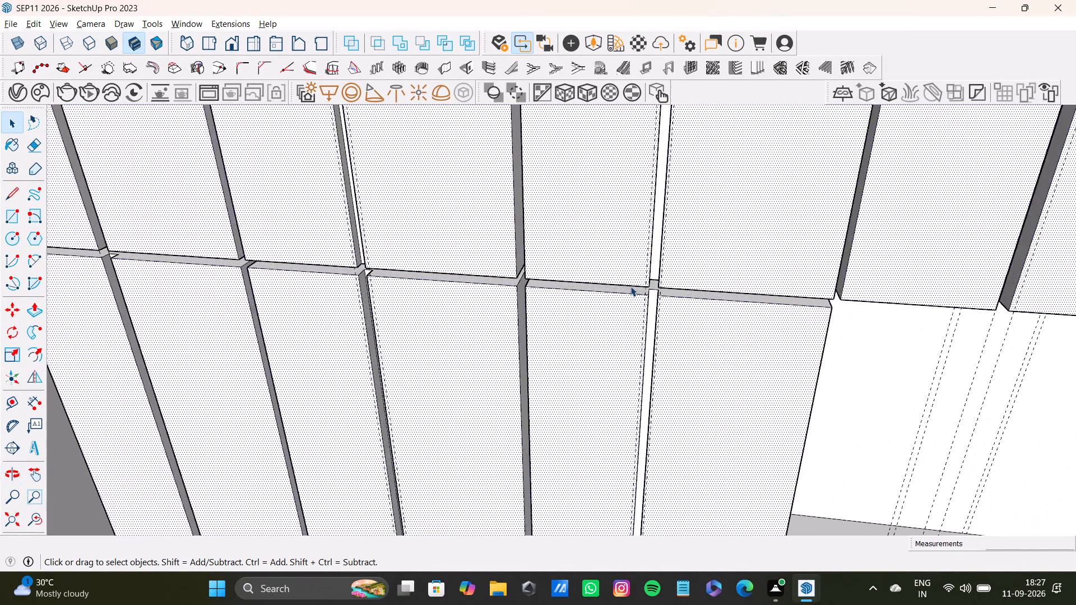
pyautogui.scroll(7, 630, 286)
pyautogui.moveTo(678, 305); pyautogui.dragTo(776, 312, button='middle')
pyautogui.press('space')
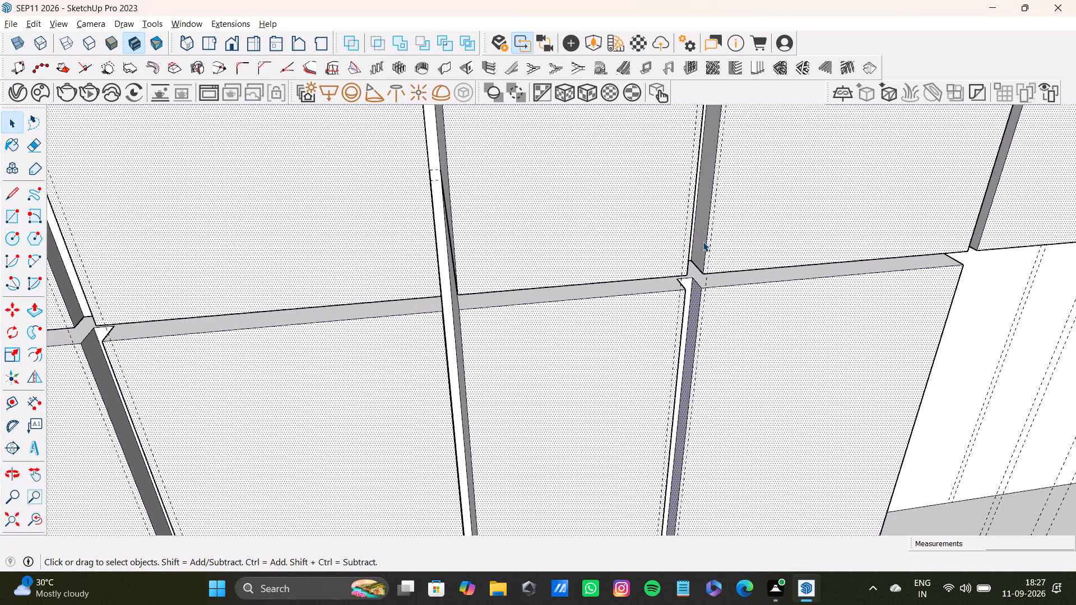
pyautogui.click(703, 241)
pyautogui.press('p')
pyautogui.moveTo(703, 241); pyautogui.dragTo(720, 239)
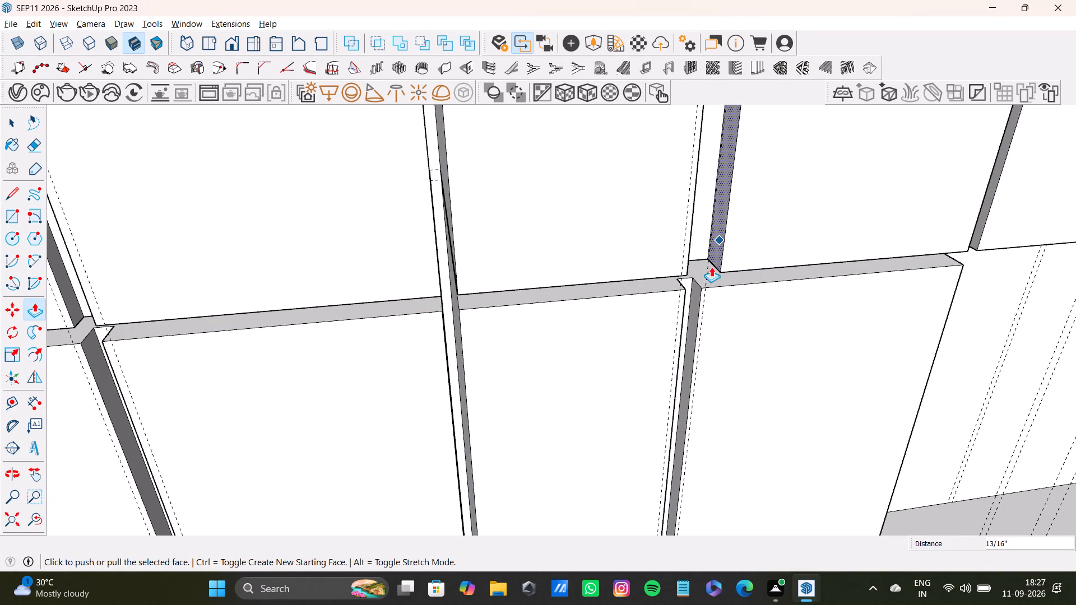
# Push the shelf-side wall of the third lower front's groove about 13/16" to line up with the upper groove's edge.
pyautogui.press('space')
pyautogui.click(695, 300)
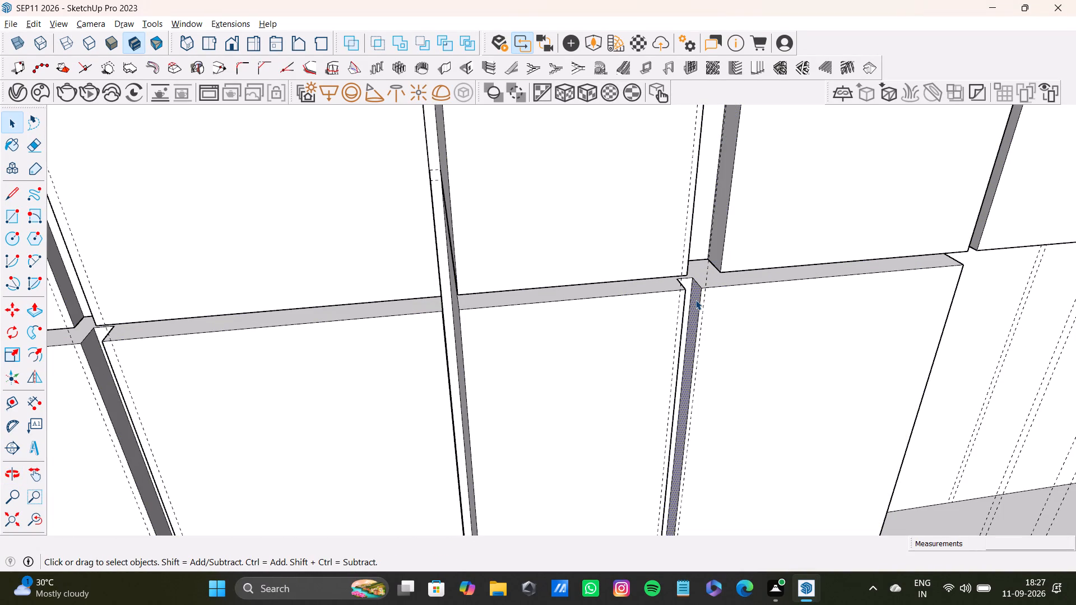
pyautogui.press('p')
pyautogui.moveTo(695, 300); pyautogui.dragTo(720, 265)
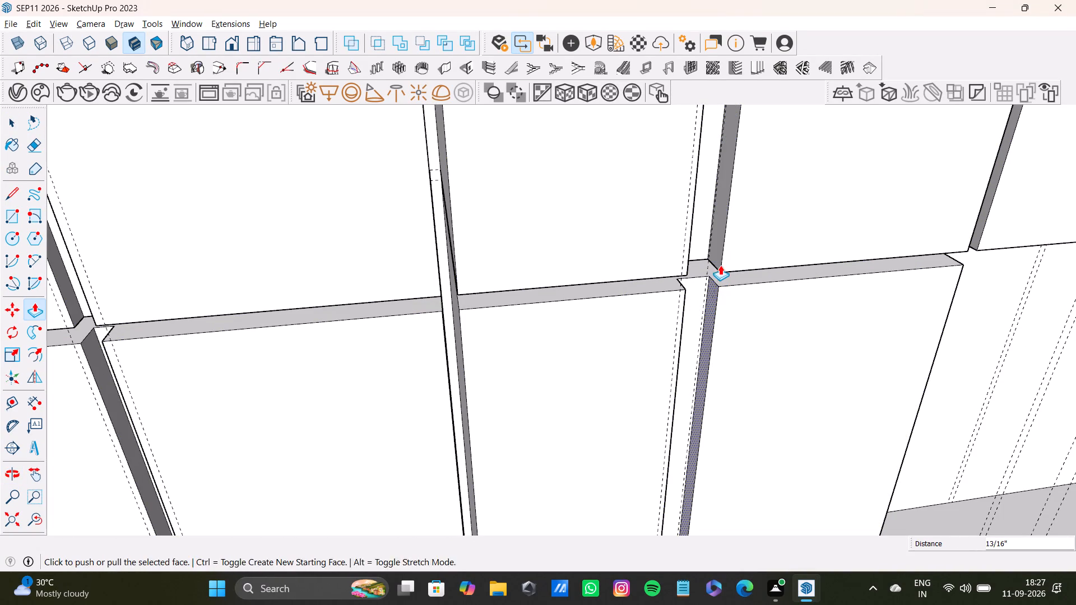
# Pull the opposite side wall of the third upper front's groove toward the shelf side to narrow the groove.
pyautogui.press('space')
pyautogui.scroll(-4, 716, 287)
pyautogui.moveTo(731, 306); pyautogui.dragTo(580, 333, button='middle')
pyautogui.scroll(-1, 579, 333)
pyautogui.scroll(6, 630, 314)
pyautogui.press('space')
pyautogui.click(659, 304)
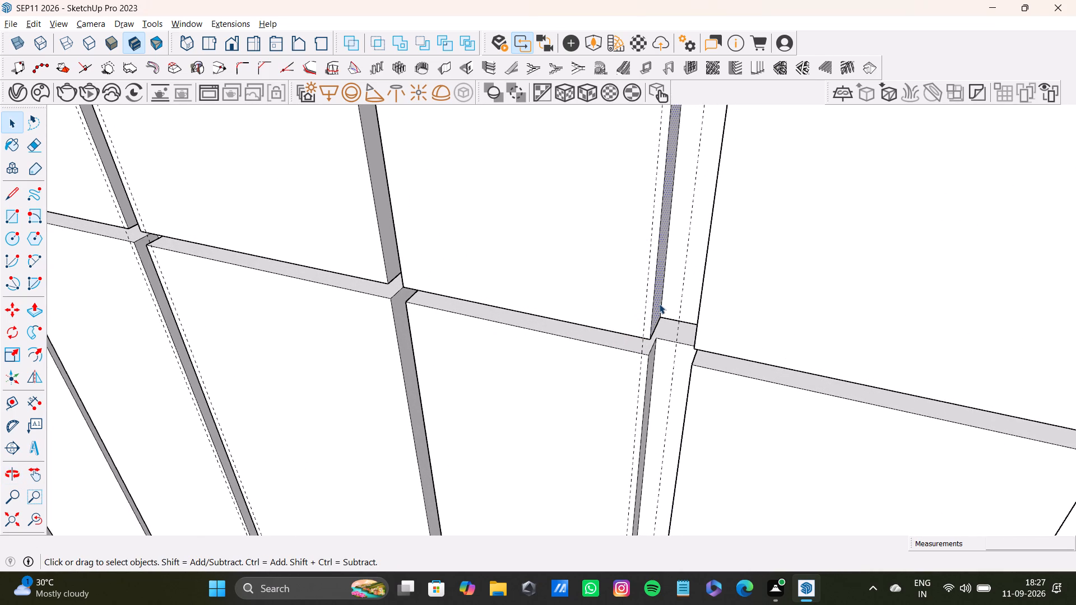
pyautogui.write('[p')
pyautogui.moveTo(659, 306); pyautogui.dragTo(679, 314)
# Pull the matching wall of the third lower front's groove about 15/16" to line up with the upper groove's wall.
pyautogui.press('space')
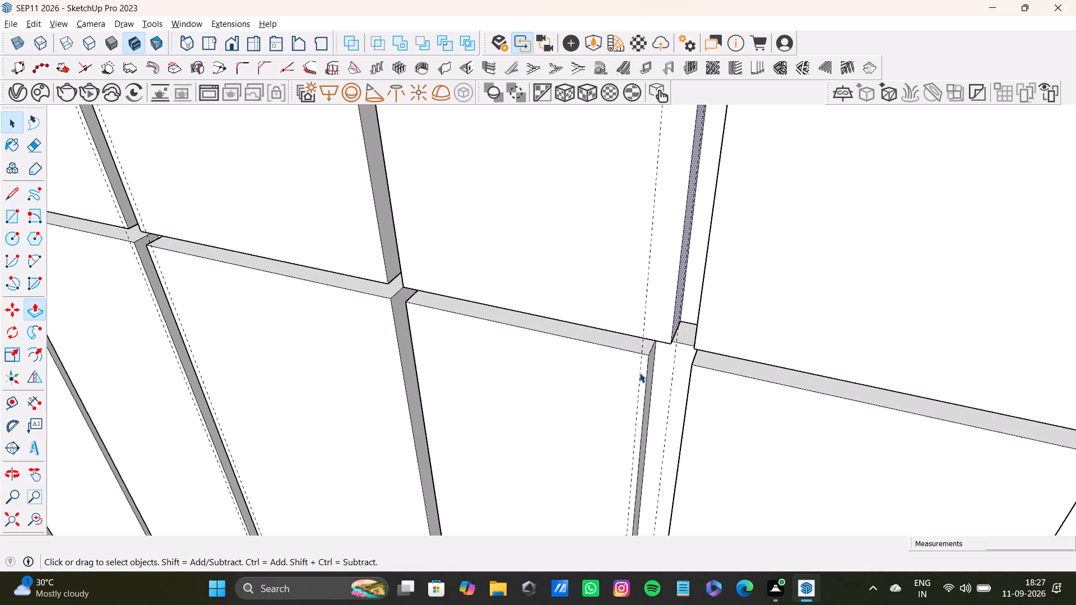
pyautogui.click(650, 379)
pyautogui.press('p')
pyautogui.moveTo(650, 379); pyautogui.dragTo(676, 339)
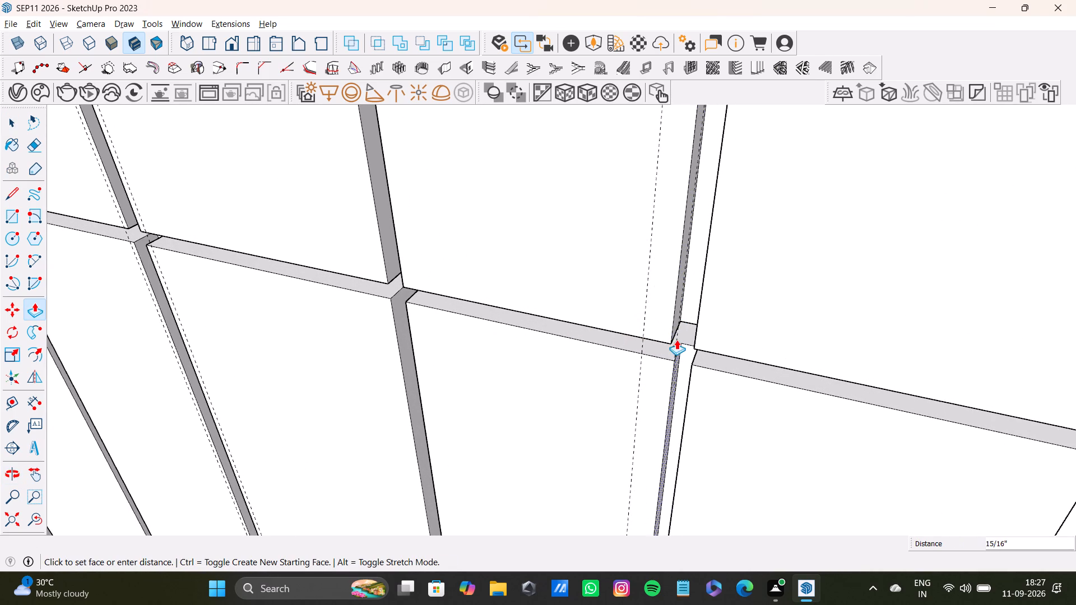
pyautogui.moveTo(676, 339); pyautogui.dragTo(678, 327)
pyautogui.press('space')
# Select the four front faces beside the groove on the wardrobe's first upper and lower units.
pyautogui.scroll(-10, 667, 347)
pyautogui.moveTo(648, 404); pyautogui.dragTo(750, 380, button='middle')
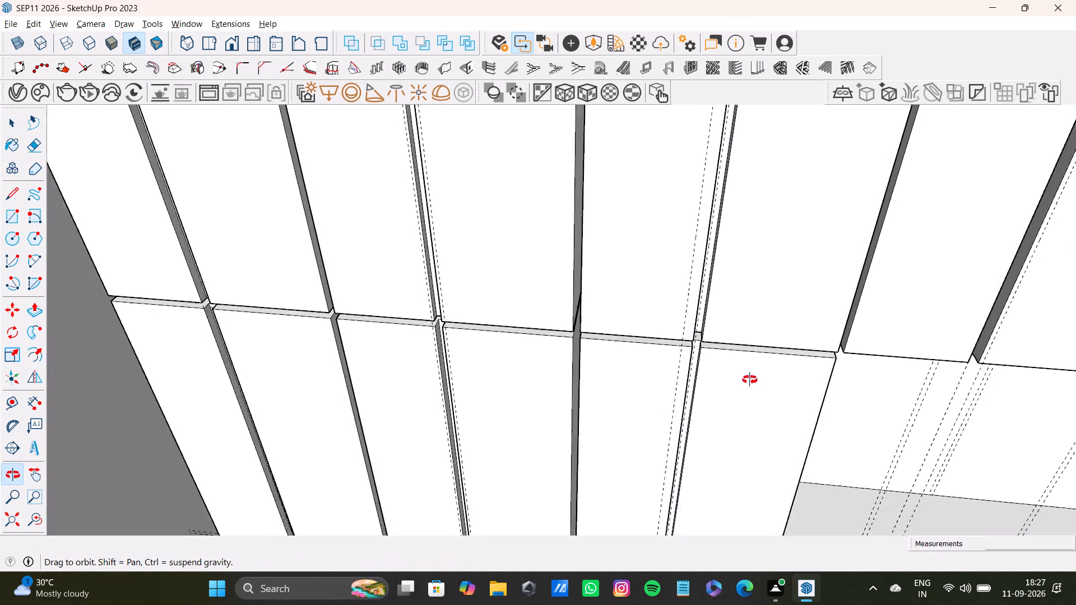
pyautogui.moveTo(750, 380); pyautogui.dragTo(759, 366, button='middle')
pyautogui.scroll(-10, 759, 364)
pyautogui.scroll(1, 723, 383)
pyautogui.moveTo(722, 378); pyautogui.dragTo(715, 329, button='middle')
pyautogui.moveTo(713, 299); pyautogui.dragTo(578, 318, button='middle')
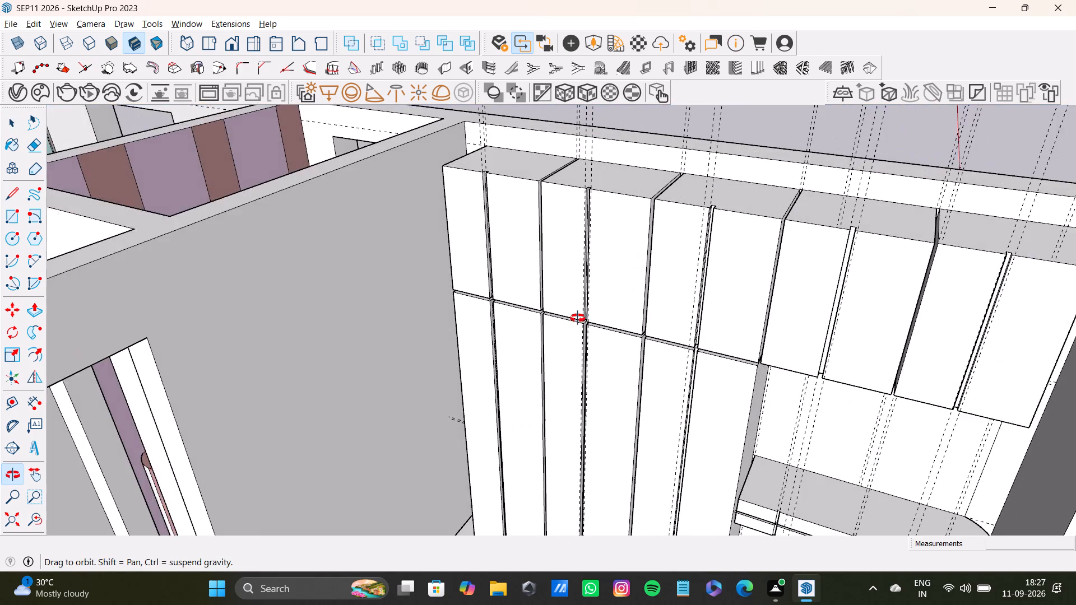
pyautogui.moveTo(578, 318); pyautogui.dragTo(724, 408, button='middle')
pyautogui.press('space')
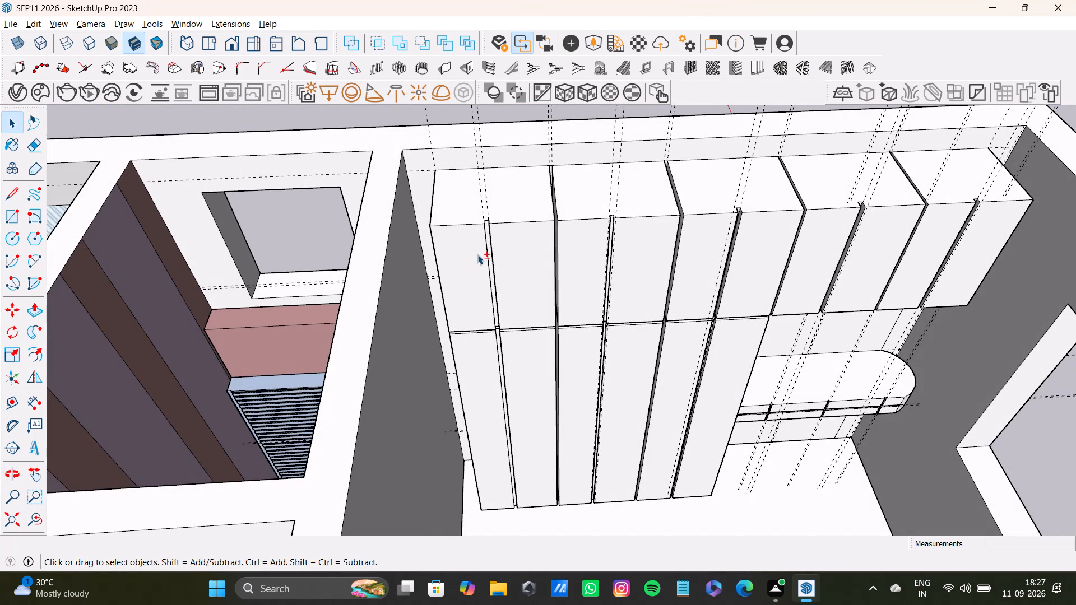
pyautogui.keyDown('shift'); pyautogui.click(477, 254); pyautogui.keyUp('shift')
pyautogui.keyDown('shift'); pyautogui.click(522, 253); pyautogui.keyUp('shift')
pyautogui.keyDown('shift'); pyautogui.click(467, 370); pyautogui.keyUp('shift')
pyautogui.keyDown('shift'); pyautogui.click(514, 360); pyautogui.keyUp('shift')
# Push the shelf-side wall of the first upper front's vertical groove toward the shelf to widen the groove.
pyautogui.moveTo(534, 365); pyautogui.dragTo(502, 352, button='middle')
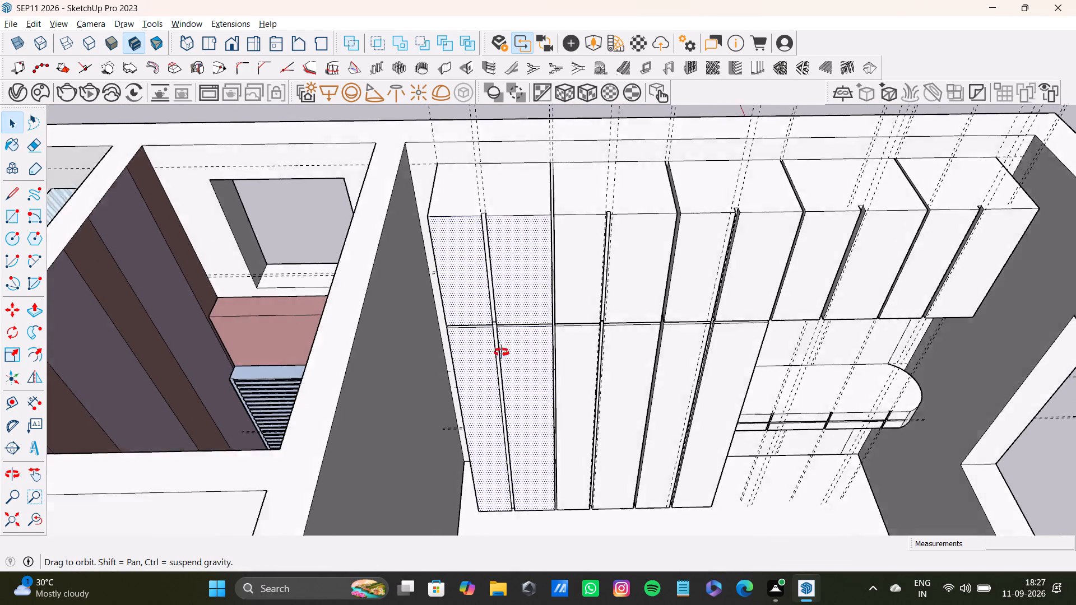
pyautogui.moveTo(502, 352); pyautogui.dragTo(494, 263, button='middle')
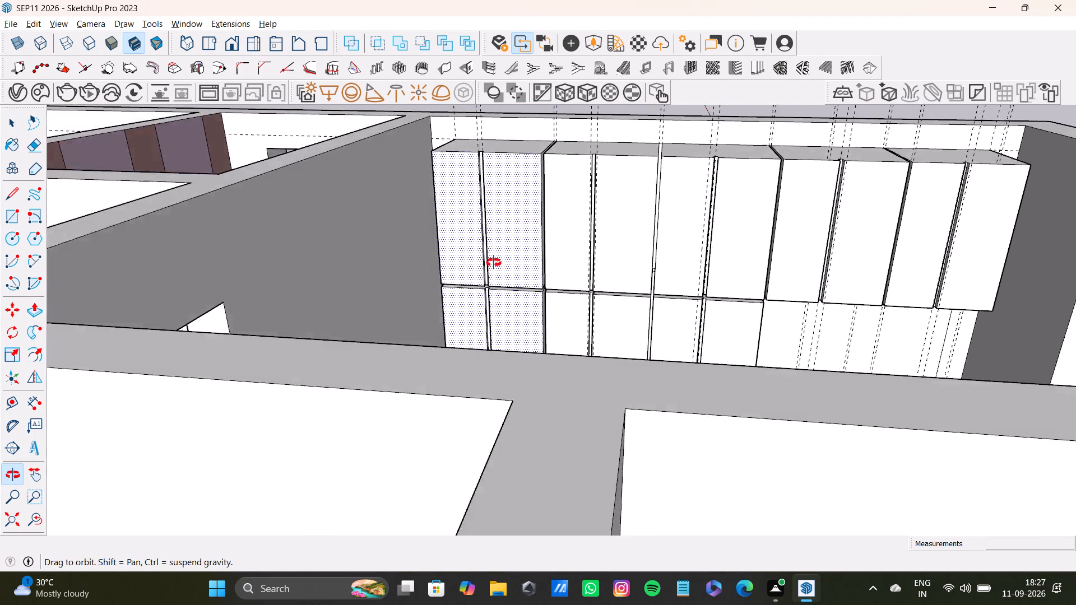
pyautogui.moveTo(494, 263); pyautogui.dragTo(495, 264, button='middle')
pyautogui.scroll(9, 503, 243)
pyautogui.moveTo(480, 263); pyautogui.dragTo(641, 345, button='middle')
pyautogui.scroll(4, 571, 332)
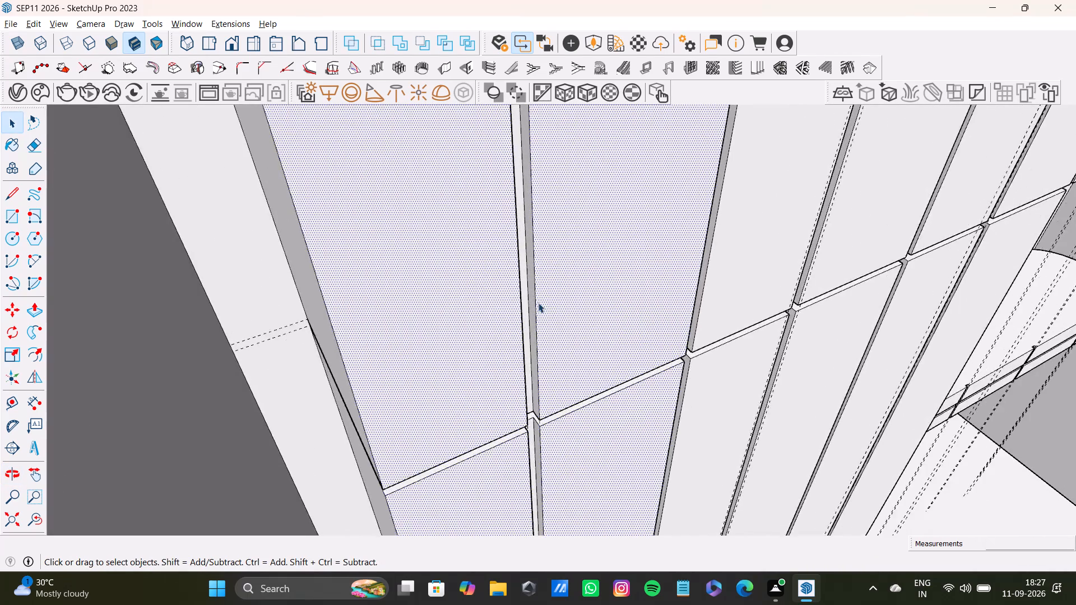
pyautogui.scroll(2, 538, 302)
pyautogui.press('space')
pyautogui.click(530, 317)
pyautogui.press('p')
pyautogui.moveTo(530, 317); pyautogui.dragTo(541, 314)
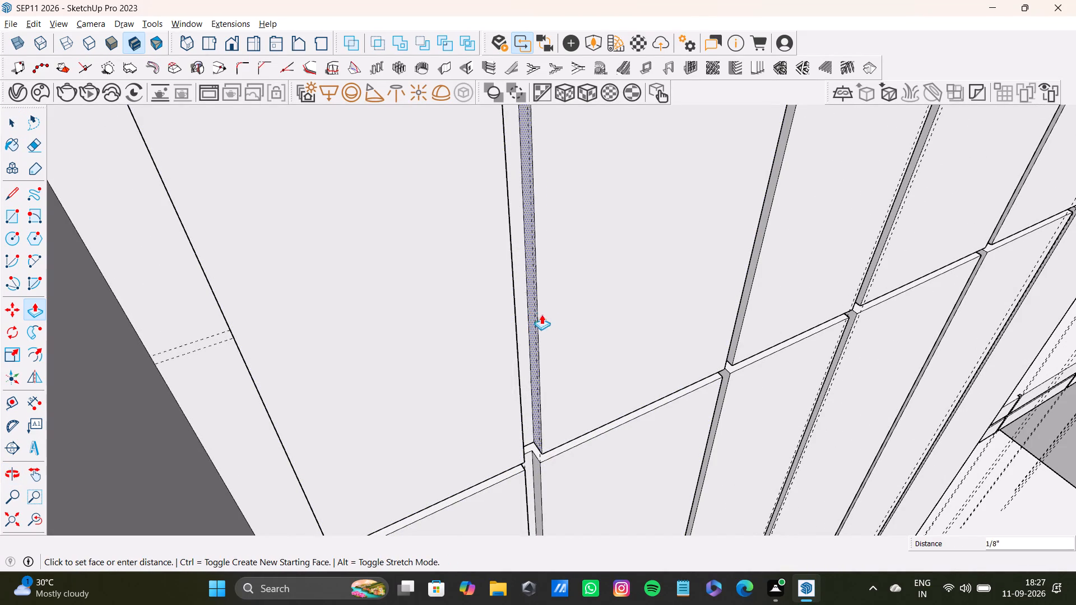
pyautogui.moveTo(541, 314); pyautogui.dragTo(557, 308)
# Pull the opposite side wall of the first upper front's groove toward the shelf side.
pyautogui.scroll(-4, 553, 315)
pyautogui.moveTo(575, 318); pyautogui.dragTo(372, 348, button='middle')
pyautogui.scroll(3, 402, 320)
pyautogui.press('space')
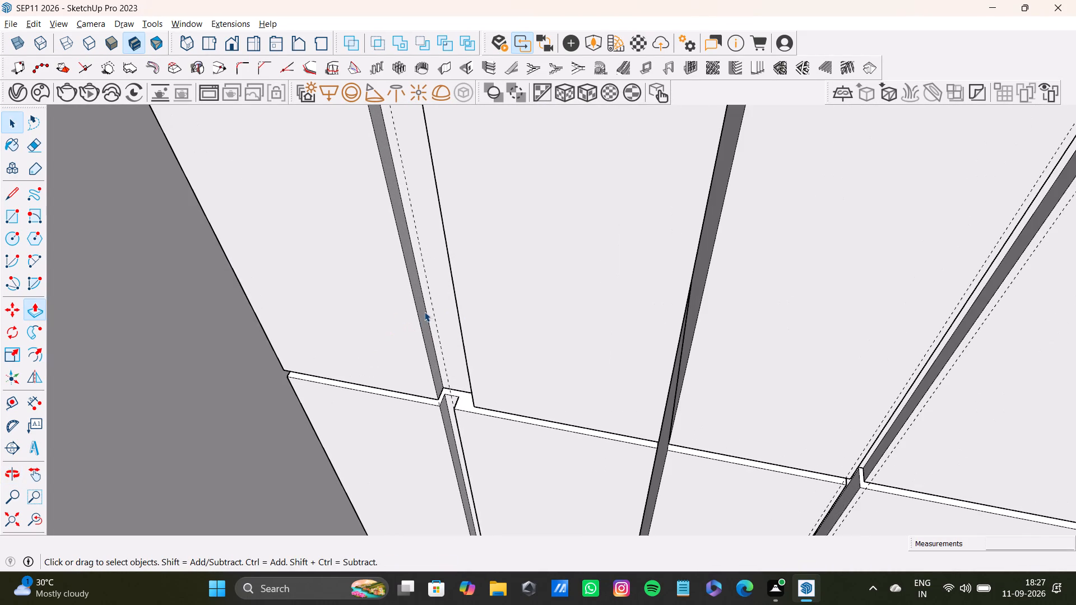
pyautogui.click(426, 323)
pyautogui.press('p')
pyautogui.moveTo(426, 325); pyautogui.dragTo(439, 326)
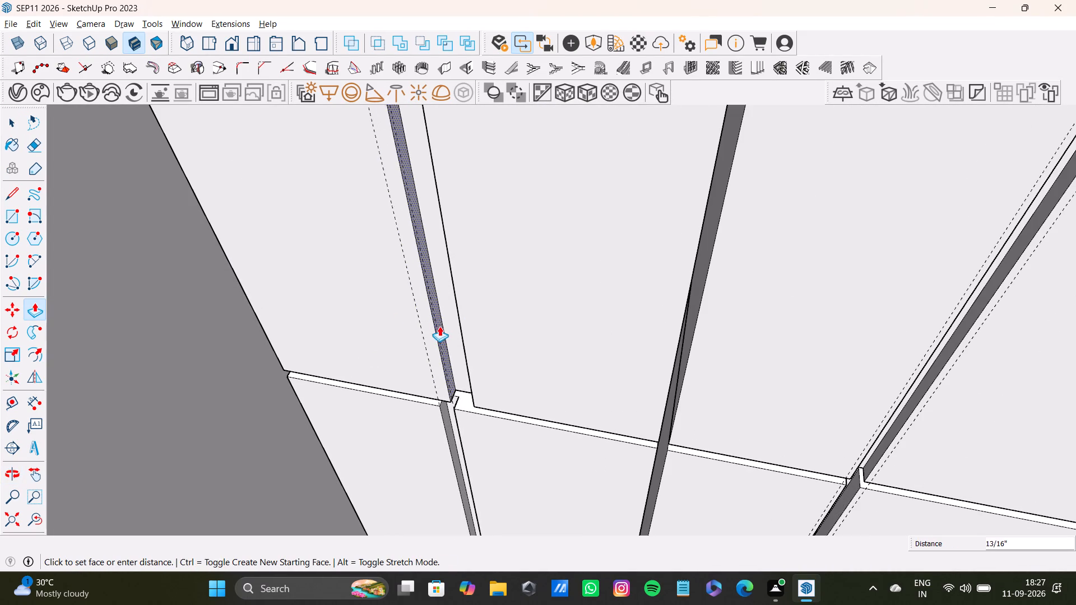
pyautogui.moveTo(439, 326); pyautogui.dragTo(433, 323)
# Pull the shelf-side wall of the first upper front's groove back to narrow it in line with the lower groove.
pyautogui.scroll(-4, 422, 332)
pyautogui.moveTo(418, 347); pyautogui.dragTo(572, 305, button='middle')
pyautogui.scroll(2, 507, 346)
pyautogui.moveTo(507, 346); pyautogui.dragTo(559, 334, button='middle')
pyautogui.press('space')
pyautogui.click(546, 342)
pyautogui.press('p')
pyautogui.moveTo(546, 343); pyautogui.dragTo(530, 348)
pyautogui.press('space')
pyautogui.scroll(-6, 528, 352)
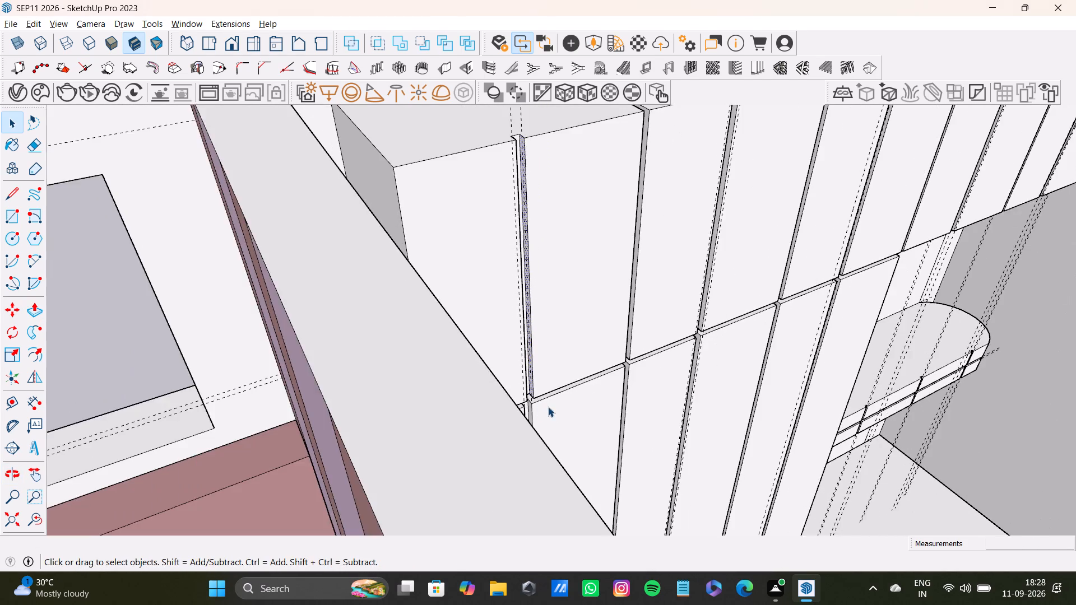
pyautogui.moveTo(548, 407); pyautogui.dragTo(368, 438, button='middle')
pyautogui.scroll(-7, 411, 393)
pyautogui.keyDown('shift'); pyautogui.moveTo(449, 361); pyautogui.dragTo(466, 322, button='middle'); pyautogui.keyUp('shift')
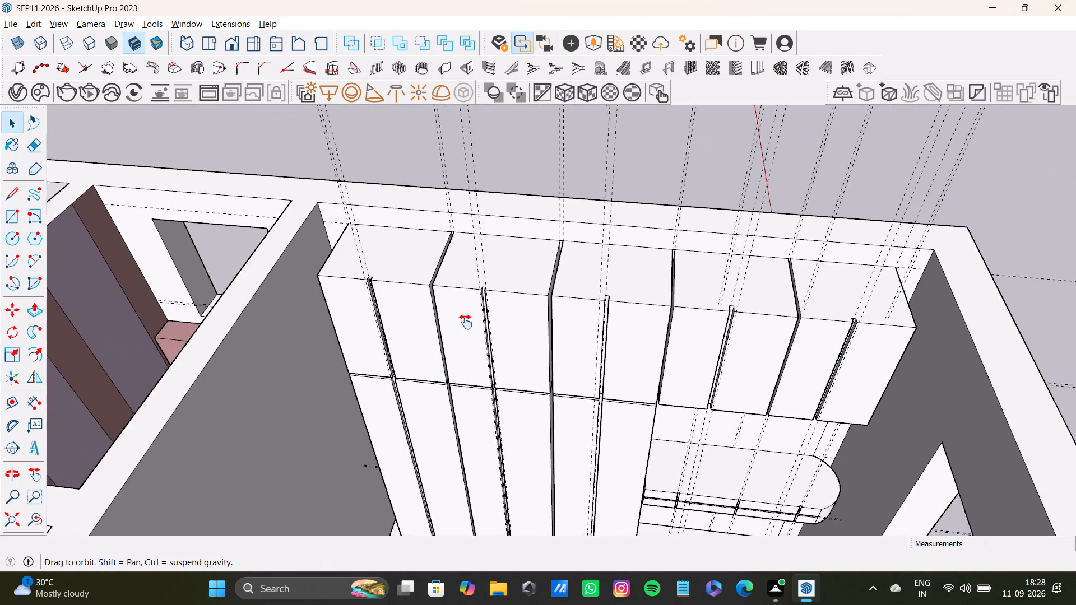
# Push the shelf-side wall of the first lower front's vertical groove toward the shelf, in line with the upper groove.
pyautogui.keyDown('shift'); pyautogui.moveTo(466, 322); pyautogui.dragTo(483, 266, button='middle'); pyautogui.keyUp('shift')
pyautogui.scroll(16, 403, 306)
pyautogui.moveTo(435, 290); pyautogui.dragTo(452, 280, button='middle')
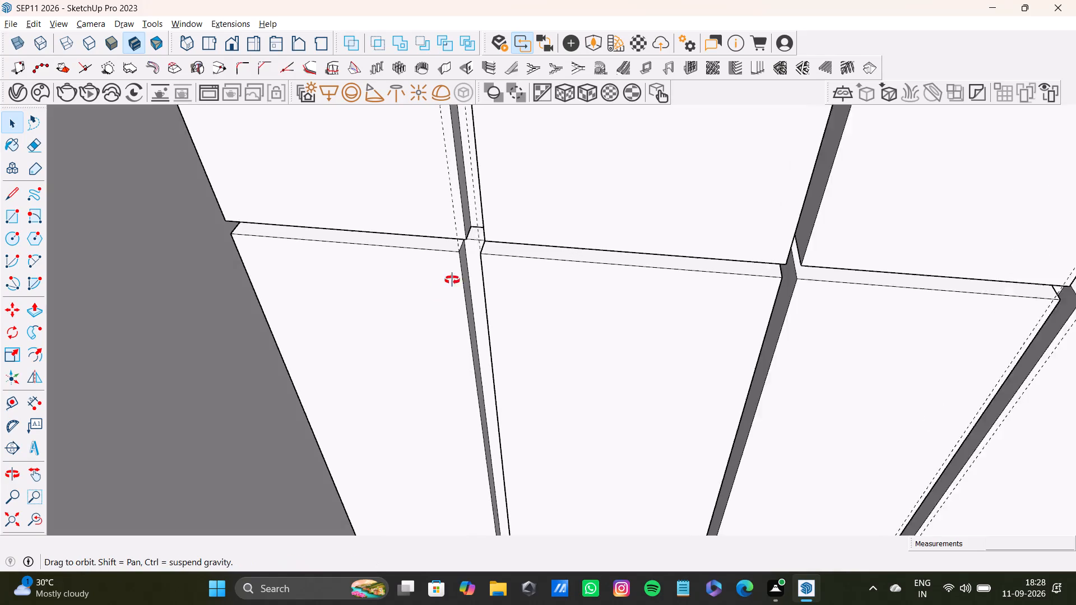
pyautogui.moveTo(452, 280); pyautogui.dragTo(546, 266, button='middle')
pyautogui.scroll(-1, 546, 266)
pyautogui.scroll(7, 490, 280)
pyautogui.moveTo(513, 278); pyautogui.dragTo(577, 274, button='middle')
pyautogui.press('space')
pyautogui.click(512, 273)
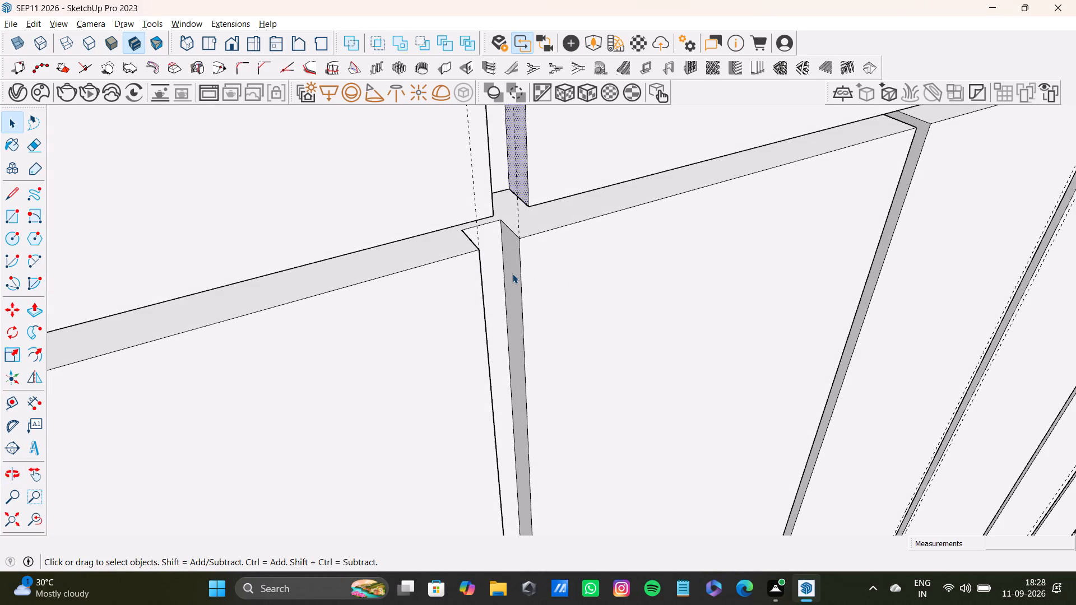
pyautogui.press('p')
pyautogui.moveTo(512, 273); pyautogui.dragTo(524, 196)
pyautogui.press('space')
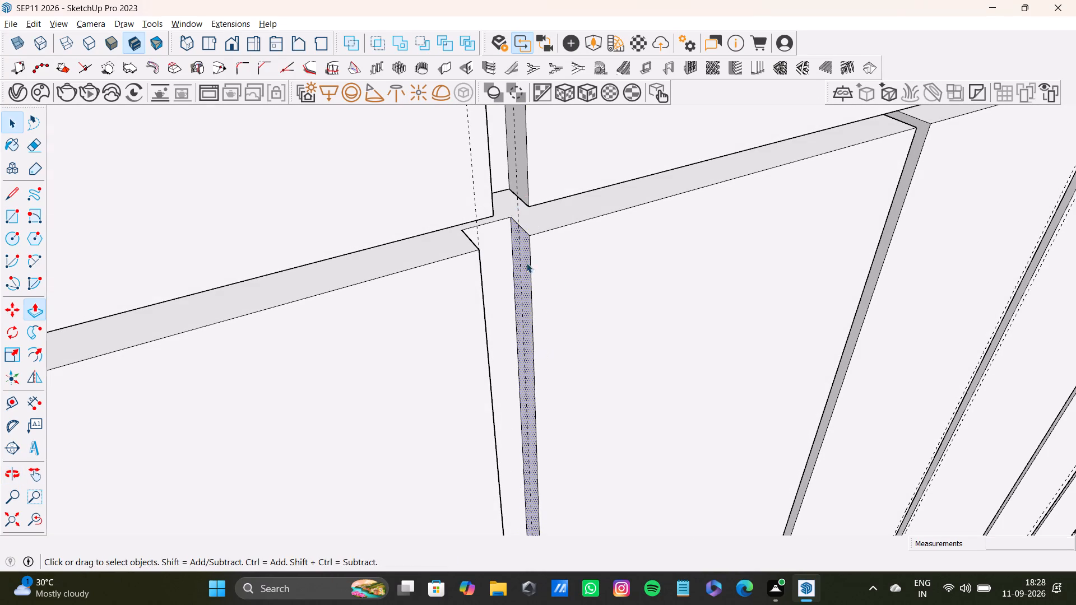
# Push/pull the opposite side wall of the first lower front's vertical groove in line with the upper groove.
pyautogui.moveTo(549, 266); pyautogui.dragTo(262, 295, button='middle')
pyautogui.click(540, 235)
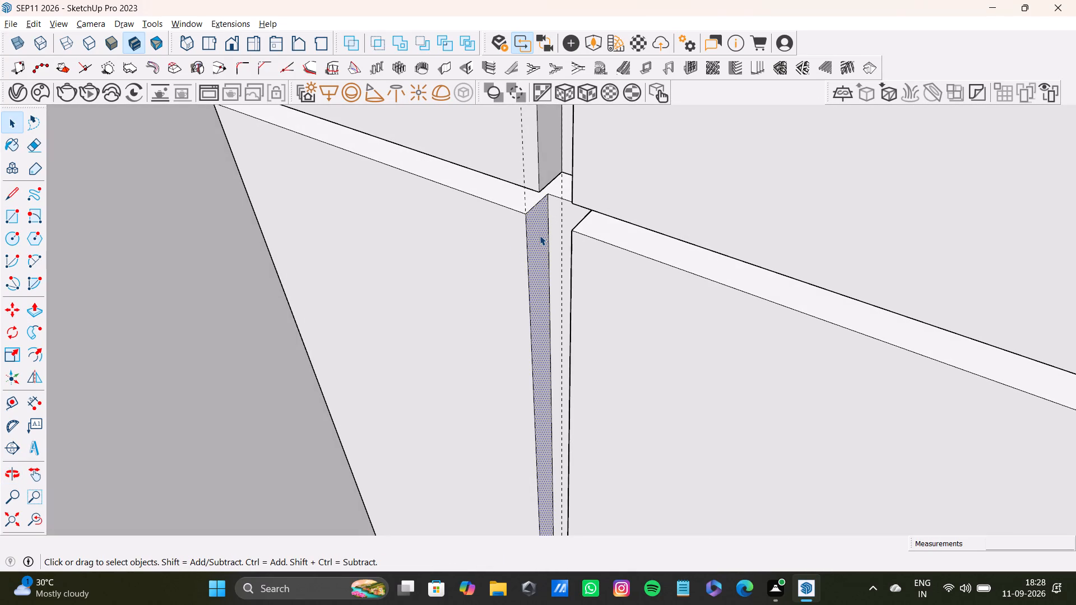
pyautogui.press('p')
pyautogui.moveTo(540, 235); pyautogui.dragTo(548, 189)
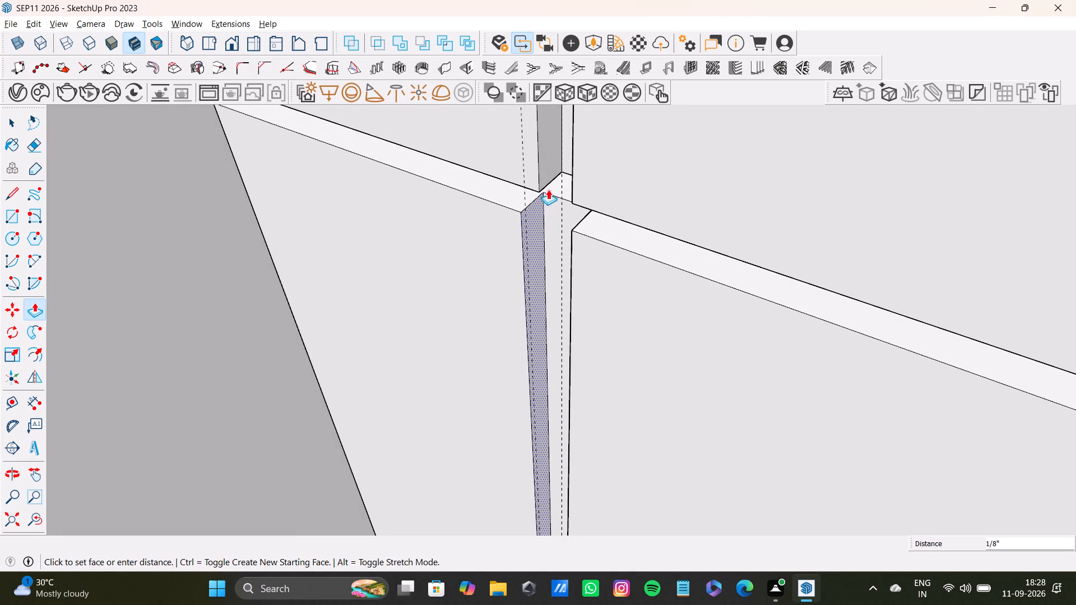
pyautogui.moveTo(548, 189); pyautogui.dragTo(550, 159)
pyautogui.press('space')
# Examine the alignment of the vertical grooves across the whole wardrobe front.
pyautogui.scroll(-16, 534, 221)
pyautogui.moveTo(523, 279); pyautogui.dragTo(558, 253, button='middle')
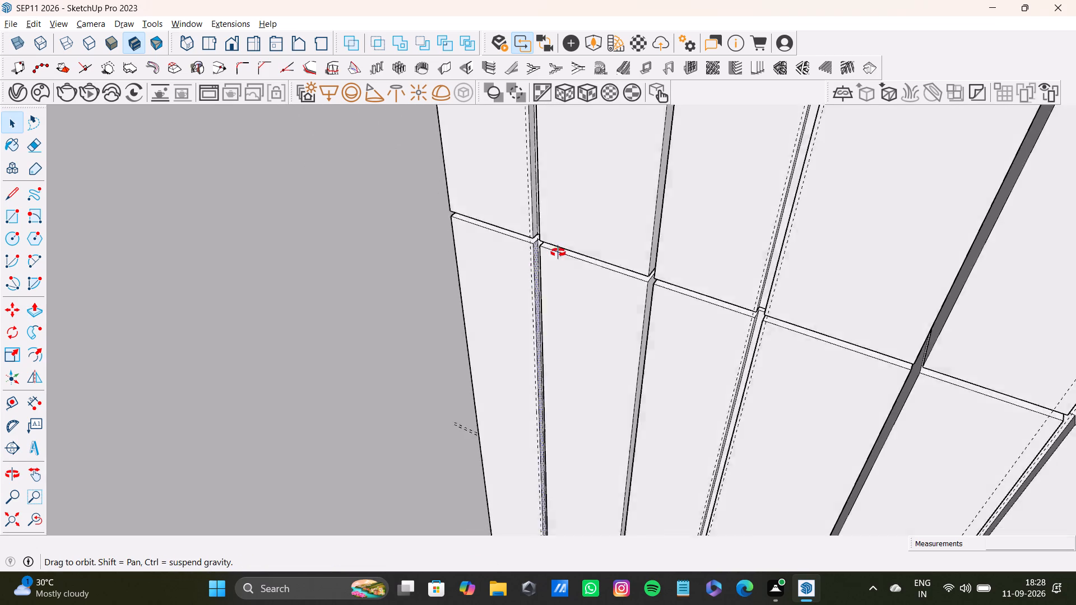
pyautogui.moveTo(558, 253); pyautogui.dragTo(678, 353, button='middle')
pyautogui.scroll(-8, 678, 353)
pyautogui.keyDown('shift'); pyautogui.moveTo(678, 349); pyautogui.dragTo(514, 370, button='middle'); pyautogui.keyUp('shift')
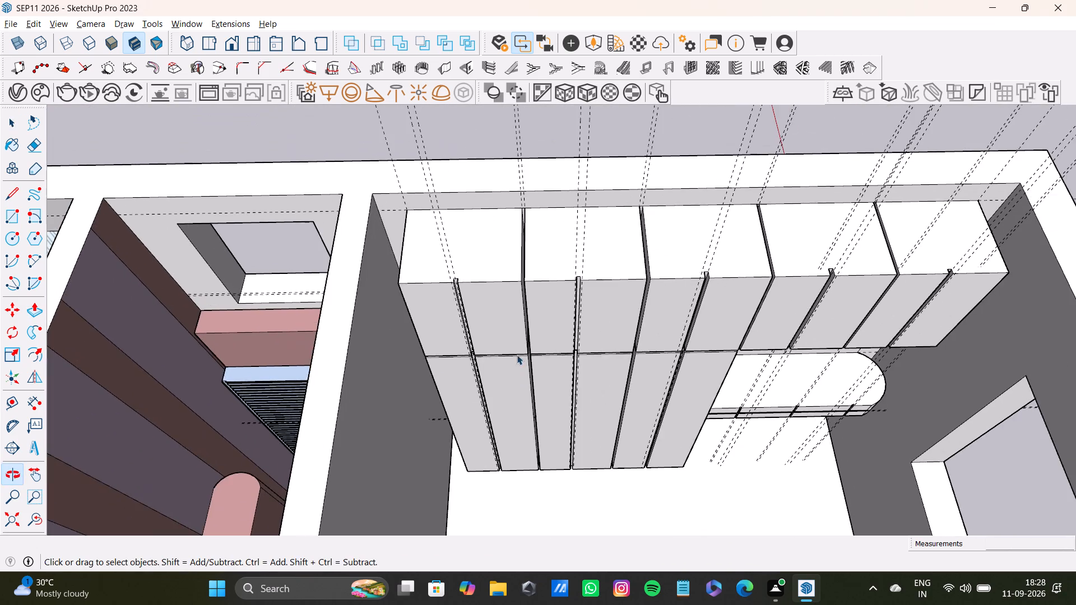
pyautogui.scroll(-4, 556, 333)
pyautogui.moveTo(571, 346); pyautogui.dragTo(479, 192, button='middle')
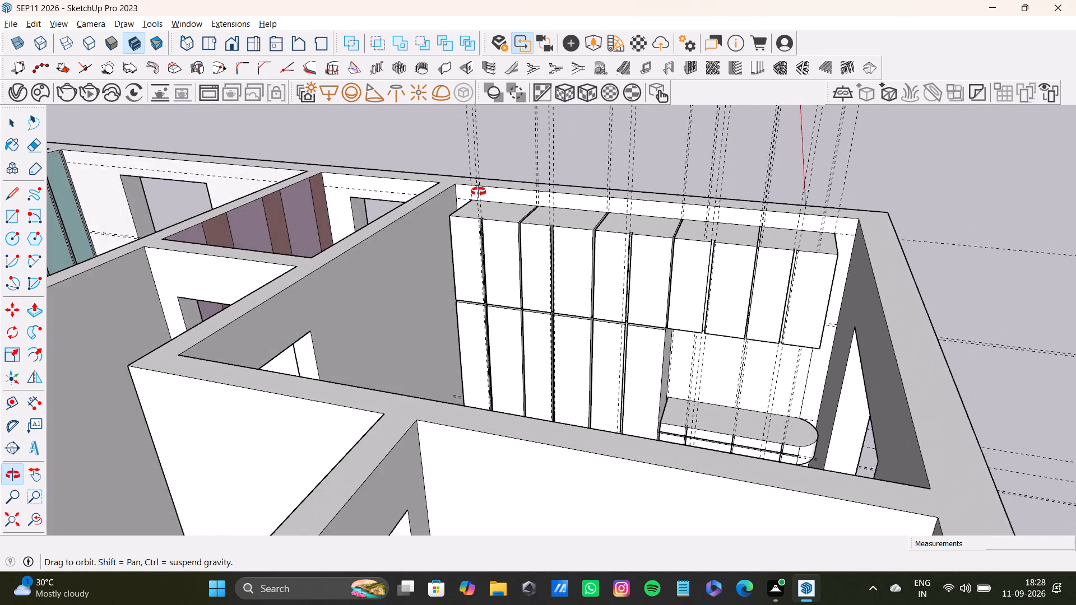
pyautogui.moveTo(479, 192); pyautogui.dragTo(474, 192, button='middle')
pyautogui.press('space')
pyautogui.scroll(-4, 574, 270)
pyautogui.moveTo(573, 276); pyautogui.dragTo(638, 359, button='middle')
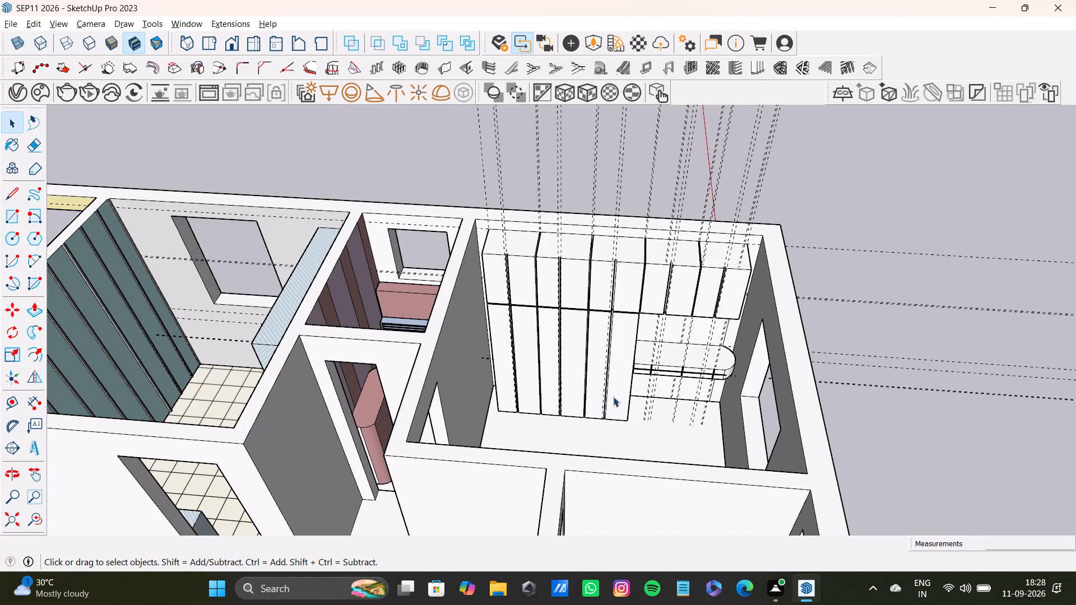
# Select the front faces on both sides of the vertical groove on the wardrobe's first upper and lower units.
pyautogui.scroll(6, 477, 332)
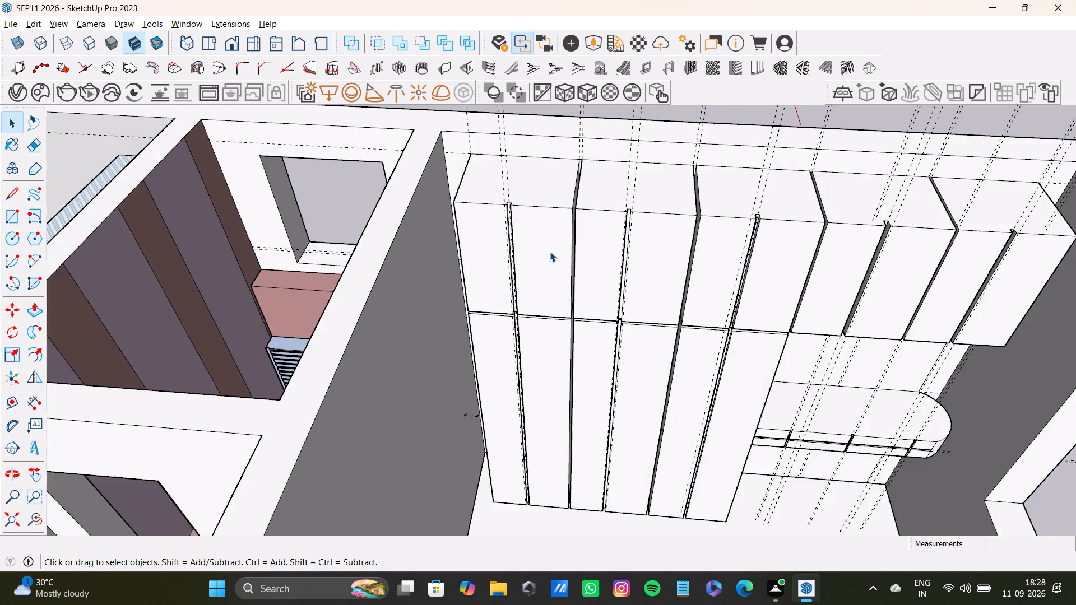
pyautogui.scroll(4, 550, 252)
pyautogui.moveTo(568, 277); pyautogui.dragTo(491, 205, button='middle')
pyautogui.scroll(-8, 551, 280)
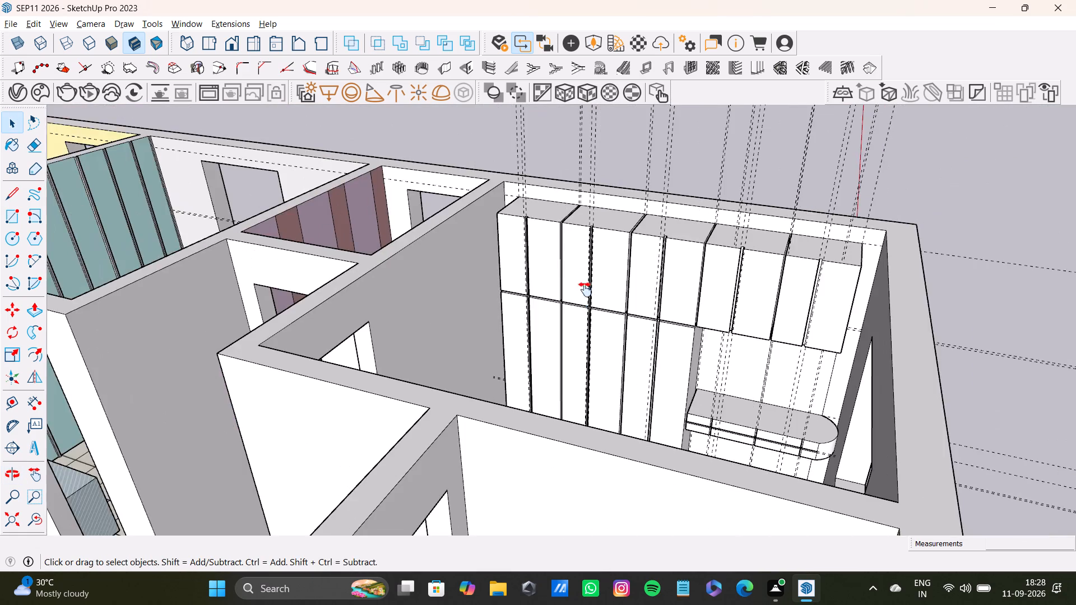
pyautogui.keyDown('shift'); pyautogui.moveTo(585, 294); pyautogui.dragTo(512, 277, button='middle'); pyautogui.keyUp('shift')
pyautogui.moveTo(495, 286); pyautogui.dragTo(592, 287, button='middle')
pyautogui.scroll(6, 532, 267)
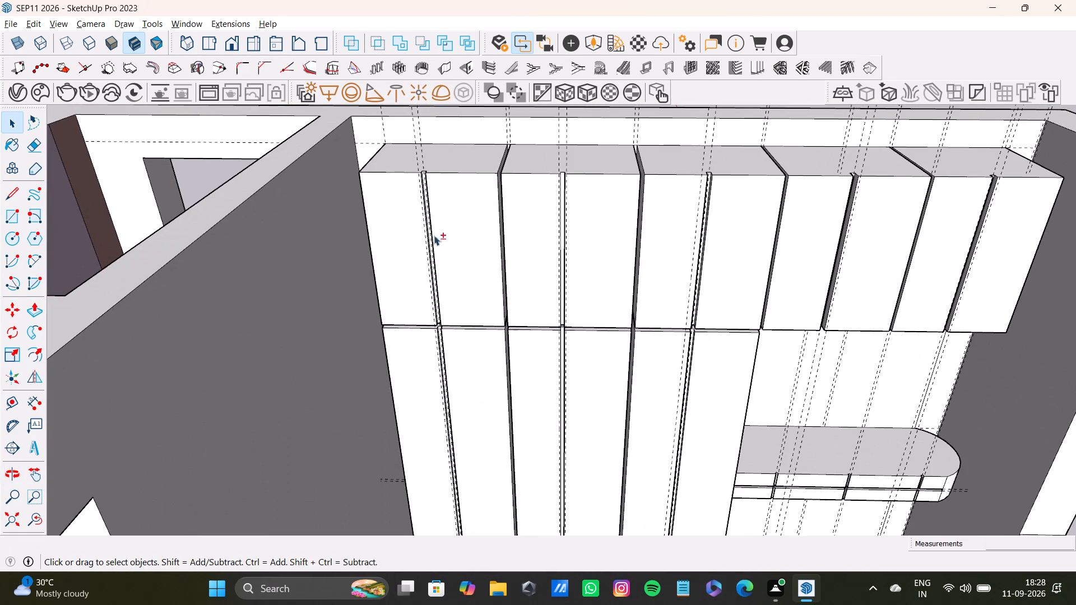
pyautogui.keyDown('shift'); pyautogui.click(399, 234); pyautogui.keyUp('shift')
pyautogui.keyDown('shift'); pyautogui.click(453, 232); pyautogui.keyUp('shift')
pyautogui.keyDown('shift'); pyautogui.click(403, 364); pyautogui.keyUp('shift')
pyautogui.keyDown('shift'); pyautogui.click(445, 361); pyautogui.keyUp('shift')
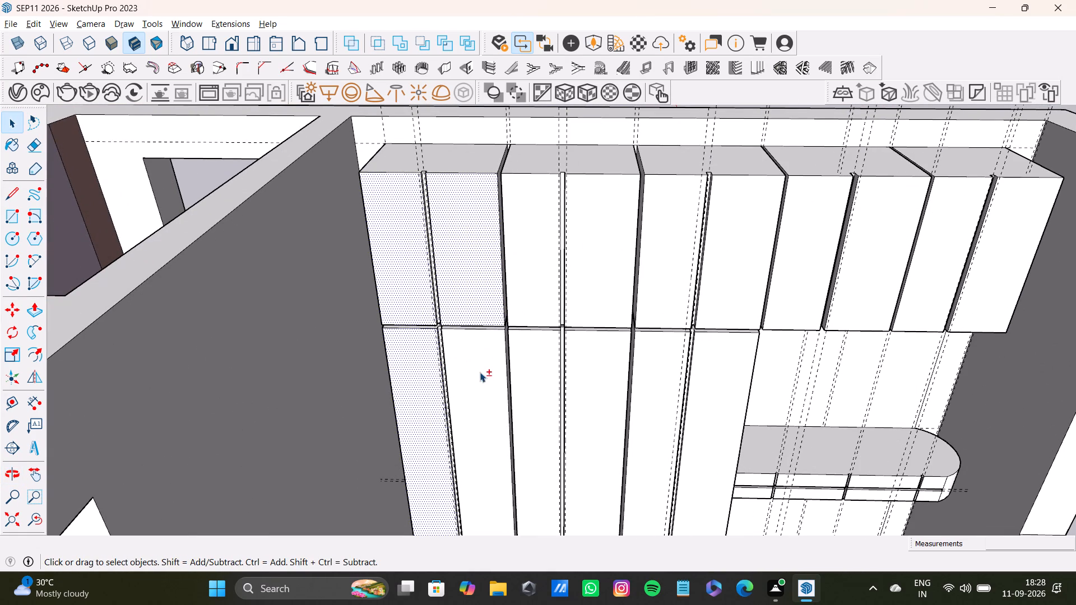
pyautogui.keyDown('shift'); pyautogui.click(480, 372); pyautogui.keyUp('shift')
# Add the front faces of the second and third upper and lower wardrobe units to the selection.
pyautogui.keyDown('shift'); pyautogui.moveTo(688, 394); pyautogui.dragTo(604, 398, button='middle'); pyautogui.keyUp('shift')
pyautogui.keyDown('shift'); pyautogui.click(455, 270); pyautogui.keyUp('shift')
pyautogui.keyDown('shift'); pyautogui.click(503, 266); pyautogui.keyUp('shift')
pyautogui.keyDown('shift'); pyautogui.click(465, 371); pyautogui.keyUp('shift')
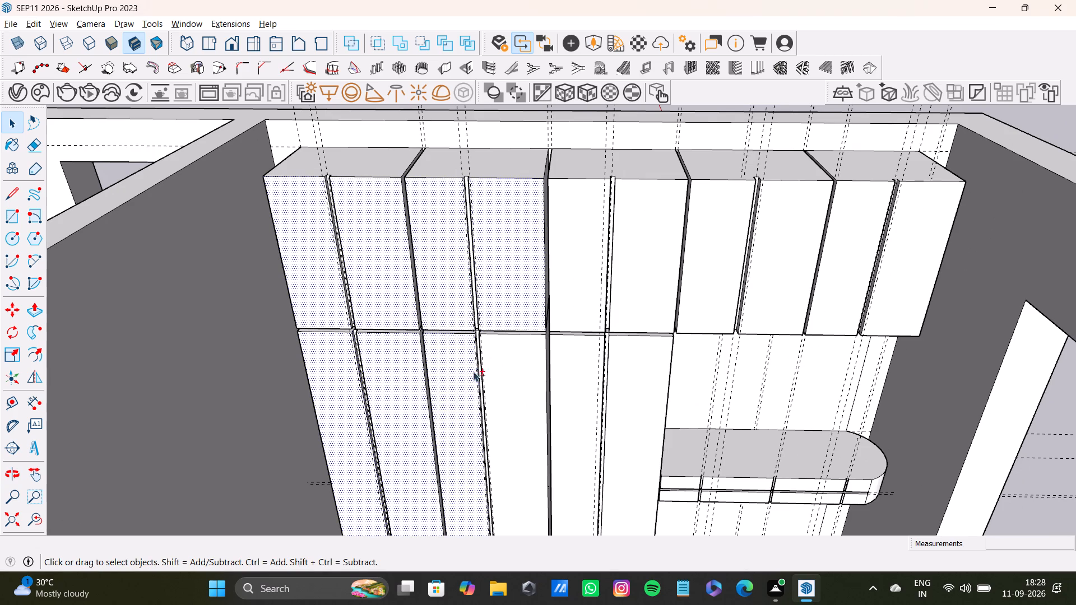
pyautogui.keyDown('shift'); pyautogui.moveTo(497, 370); pyautogui.dragTo(508, 370); pyautogui.keyUp('shift')
pyautogui.keyDown('shift'); pyautogui.click(577, 308); pyautogui.keyUp('shift')
pyautogui.keyDown('shift'); pyautogui.click(628, 291); pyautogui.keyUp('shift')
pyautogui.keyDown('shift'); pyautogui.click(633, 396); pyautogui.keyUp('shift')
pyautogui.keyDown('shift'); pyautogui.click(586, 399); pyautogui.keyUp('shift')
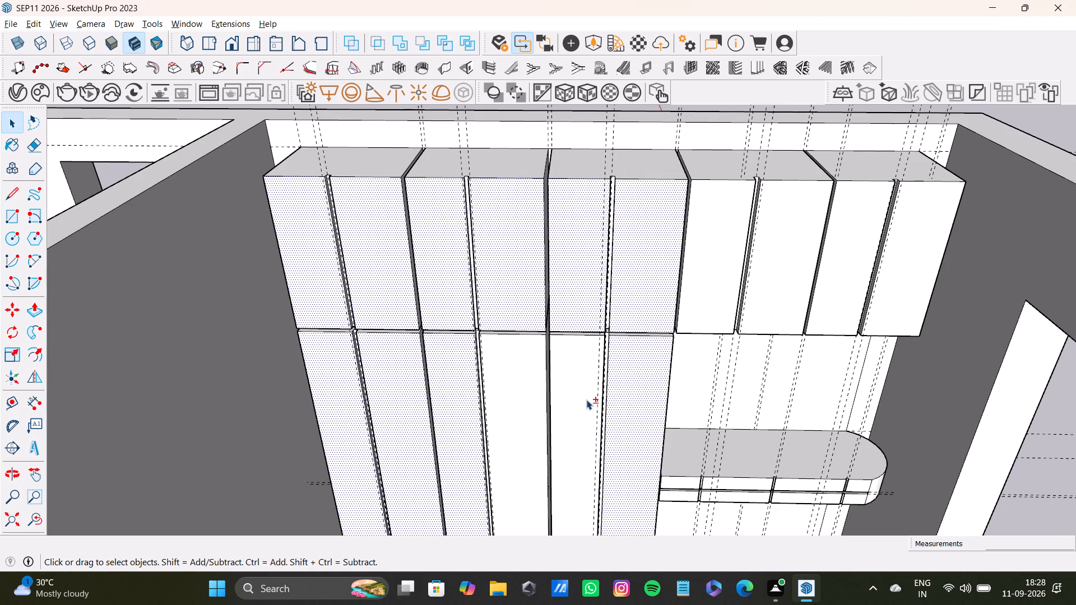
pyautogui.keyDown('shift'); pyautogui.click(532, 406); pyautogui.keyUp('shift')
# Add the front faces of the two upper units above the drawer shelf to the selection.
pyautogui.keyDown('shift'); pyautogui.click(707, 264); pyautogui.keyUp('shift')
pyautogui.keyDown('shift'); pyautogui.click(774, 272); pyautogui.keyUp('shift')
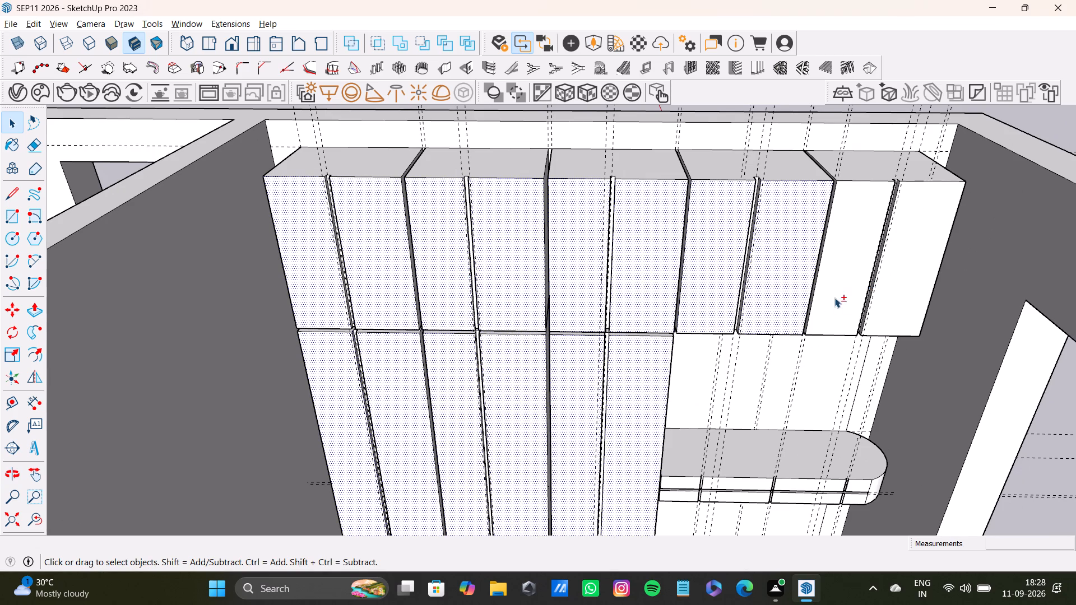
pyautogui.keyDown('shift'); pyautogui.moveTo(834, 297); pyautogui.dragTo(840, 297); pyautogui.keyUp('shift')
pyautogui.keyDown('shift'); pyautogui.click(920, 296); pyautogui.keyUp('shift')
pyautogui.keyDown('shift'); pyautogui.click(850, 279); pyautogui.keyUp('shift')
# Add the top faces of all five upper wardrobe units to the selection.
pyautogui.keyDown('shift'); pyautogui.scroll(-4, 696, 384); pyautogui.keyUp('shift')
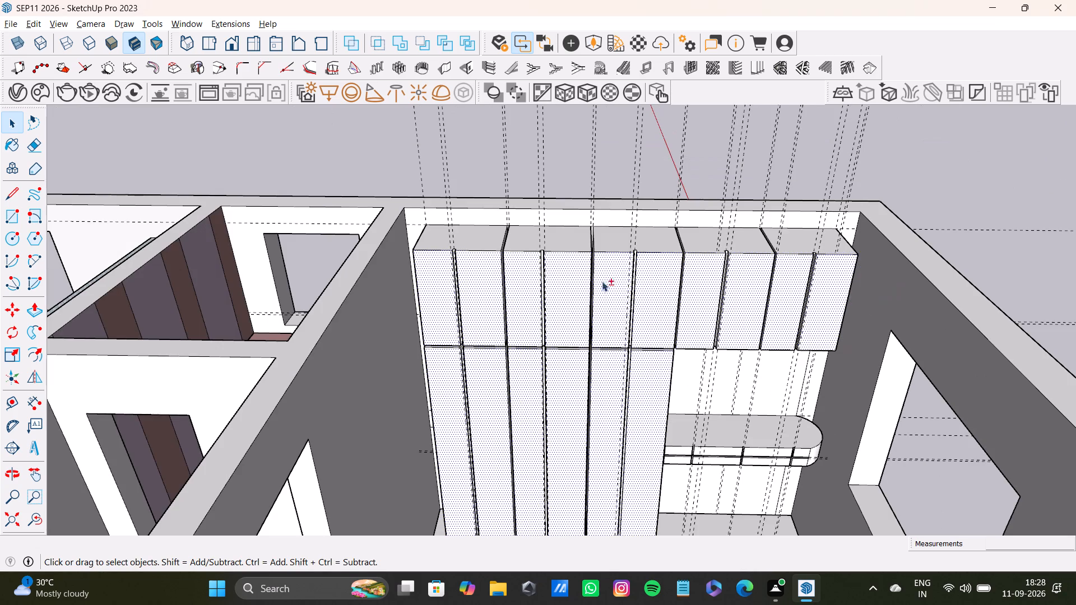
pyautogui.keyDown('shift'); pyautogui.scroll(7, 450, 235); pyautogui.keyUp('shift')
pyautogui.moveTo(499, 236); pyautogui.dragTo(465, 374, button='middle')
pyautogui.keyDown('shift'); pyautogui.click(497, 286); pyautogui.keyUp('shift')
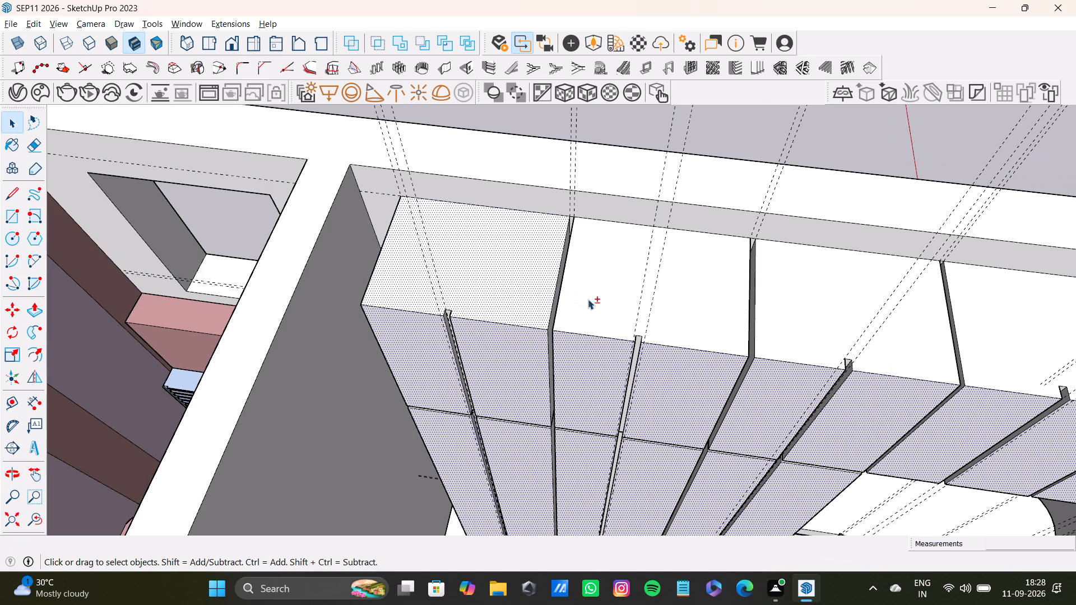
pyautogui.keyDown('shift'); pyautogui.click(588, 299); pyautogui.keyUp('shift')
pyautogui.keyDown('shift'); pyautogui.click(810, 323); pyautogui.keyUp('shift')
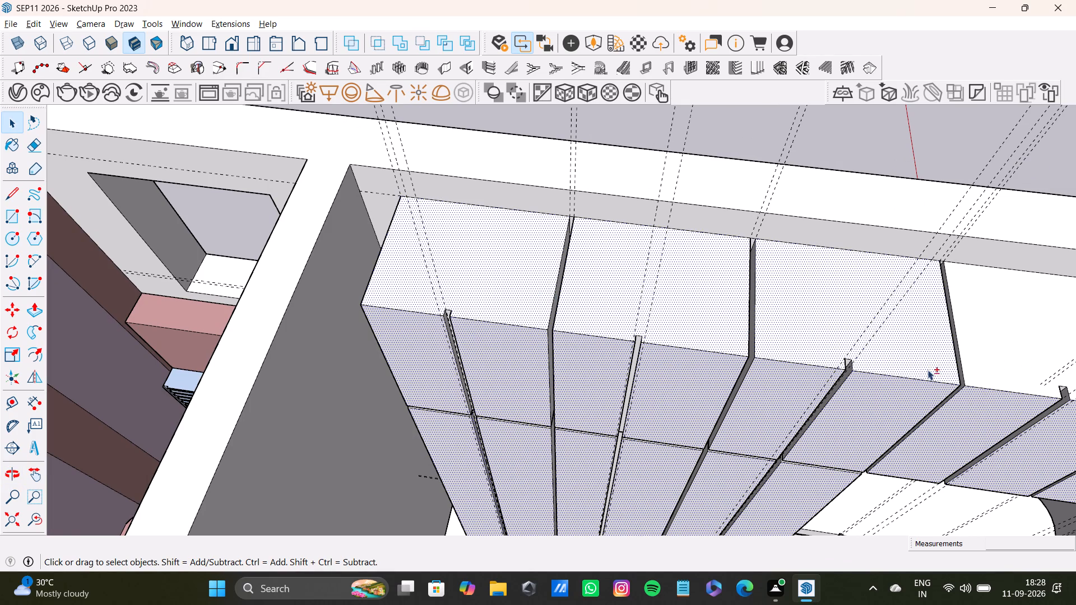
pyautogui.keyDown('shift'); pyautogui.click(984, 345); pyautogui.keyUp('shift')
pyautogui.keyDown('shift'); pyautogui.moveTo(985, 342); pyautogui.dragTo(586, 286, button='middle'); pyautogui.keyUp('shift')
pyautogui.keyDown('shift'); pyautogui.scroll(2, 704, 309); pyautogui.keyUp('shift')
pyautogui.keyDown('shift'); pyautogui.click(800, 305); pyautogui.keyUp('shift')
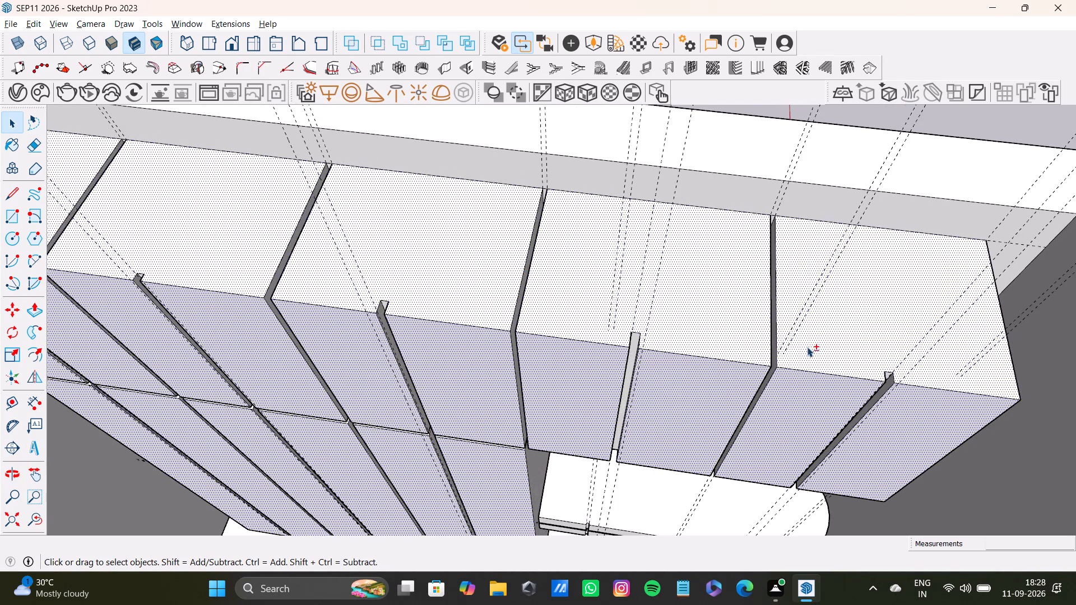
# Add the side faces inside the joints between the fifth, fourth and third upper units to the selection.
pyautogui.keyDown('shift'); pyautogui.scroll(9, 805, 351); pyautogui.keyUp('shift')
pyautogui.moveTo(756, 371); pyautogui.dragTo(802, 334, button='middle')
pyautogui.scroll(7, 757, 361)
pyautogui.keyDown('shift'); pyautogui.moveTo(754, 372); pyautogui.dragTo(754, 309, button='middle'); pyautogui.keyUp('shift')
pyautogui.keyDown('shift'); pyautogui.click(754, 313); pyautogui.keyUp('shift')
pyautogui.moveTo(762, 328); pyautogui.dragTo(555, 295, button='middle')
pyautogui.keyDown('shift'); pyautogui.scroll(2, 727, 345); pyautogui.keyUp('shift')
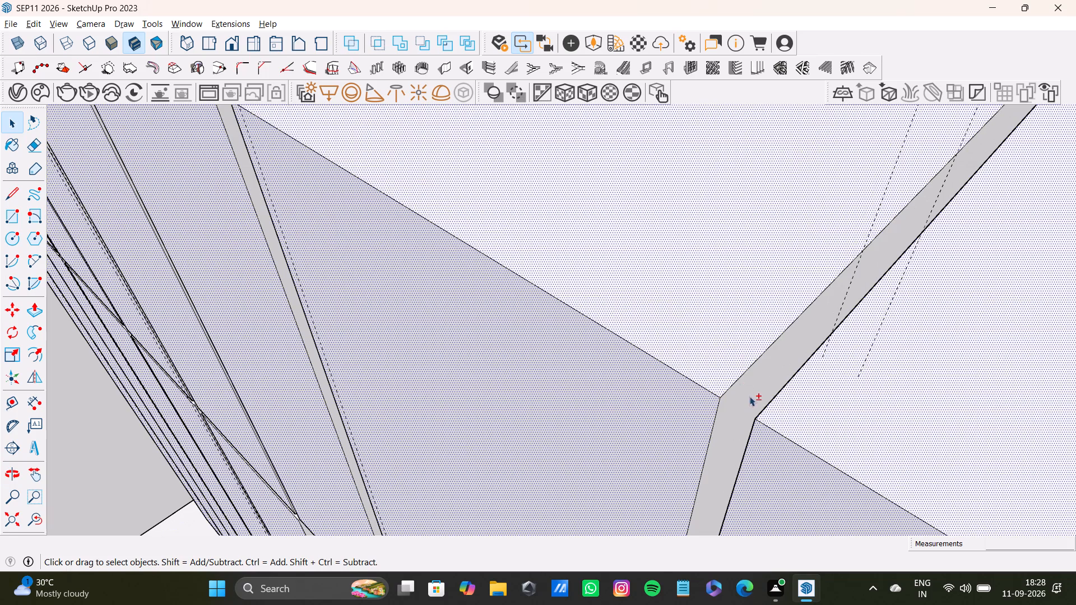
pyautogui.keyDown('shift'); pyautogui.click(749, 396); pyautogui.keyUp('shift')
pyautogui.keyDown('shift'); pyautogui.scroll(-4, 509, 240); pyautogui.keyUp('shift')
pyautogui.keyDown('shift'); pyautogui.moveTo(456, 159); pyautogui.dragTo(697, 313, button='middle'); pyautogui.keyUp('shift')
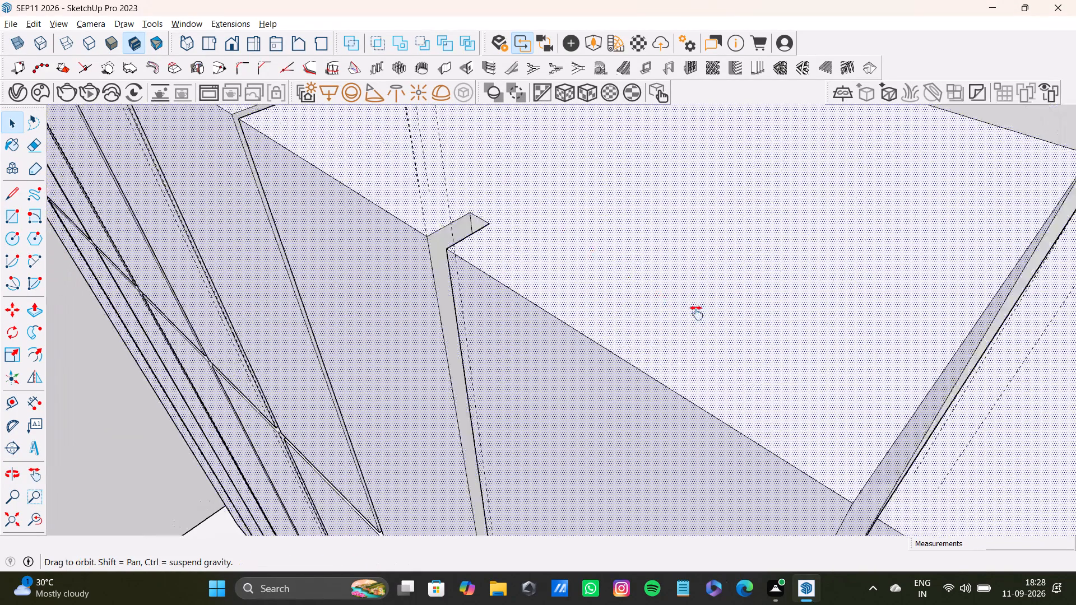
pyautogui.keyDown('shift'); pyautogui.moveTo(697, 313); pyautogui.dragTo(808, 366, button='middle'); pyautogui.keyUp('shift')
pyautogui.keyDown('shift'); pyautogui.scroll(-1, 801, 368); pyautogui.keyUp('shift')
pyautogui.keyDown('shift'); pyautogui.scroll(16, 344, 177); pyautogui.keyUp('shift')
pyautogui.keyDown('shift'); pyautogui.click(412, 193); pyautogui.keyUp('shift')
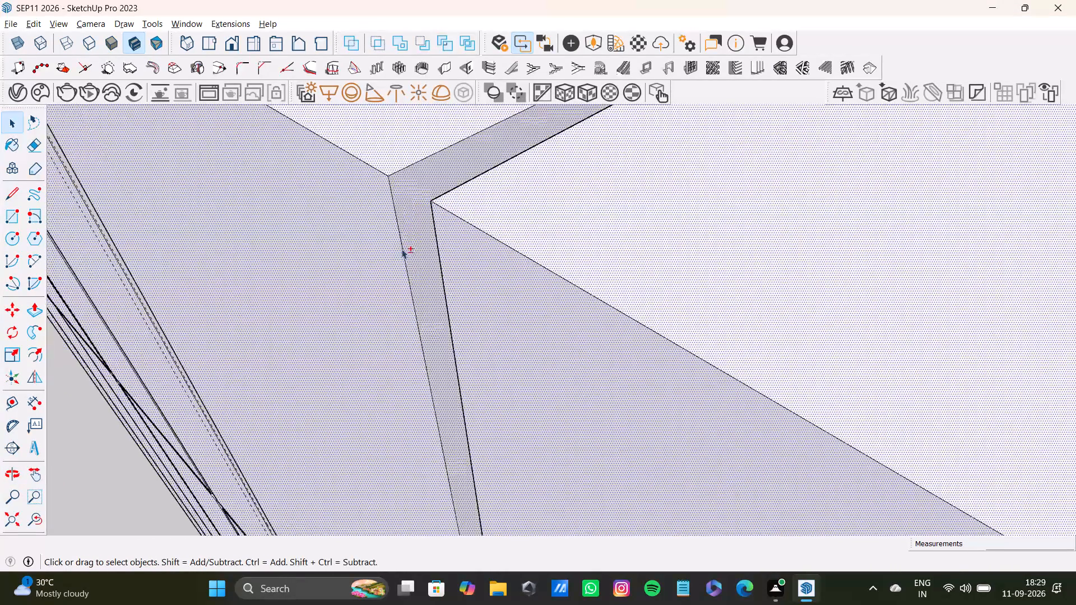
# Add the side faces on both sides of the joint between the second and third upper units to the selection.
pyautogui.keyDown('shift'); pyautogui.moveTo(415, 303); pyautogui.dragTo(834, 274, button='middle'); pyautogui.keyUp('shift')
pyautogui.keyDown('shift'); pyautogui.click(434, 347); pyautogui.keyUp('shift')
pyautogui.keyDown('shift'); pyautogui.scroll(-5, 434, 346); pyautogui.keyUp('shift')
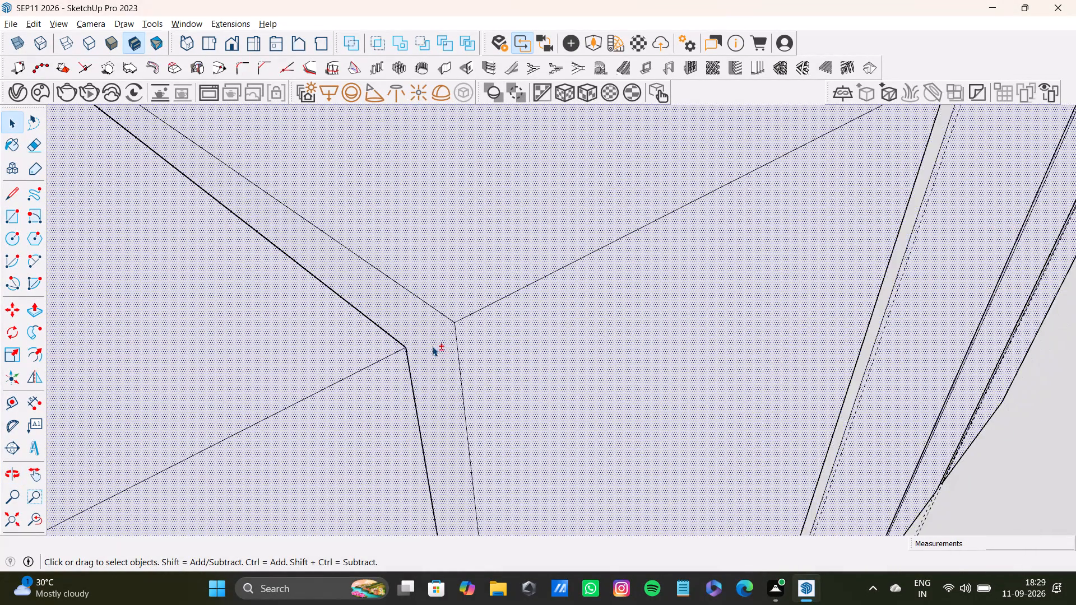
pyautogui.keyDown('shift'); pyautogui.scroll(-20, 432, 346); pyautogui.keyUp('shift')
pyautogui.keyDown('shift'); pyautogui.moveTo(432, 346); pyautogui.dragTo(690, 192, button='middle'); pyautogui.keyUp('shift')
pyautogui.keyDown('shift'); pyautogui.scroll(-4, 496, 331); pyautogui.keyUp('shift')
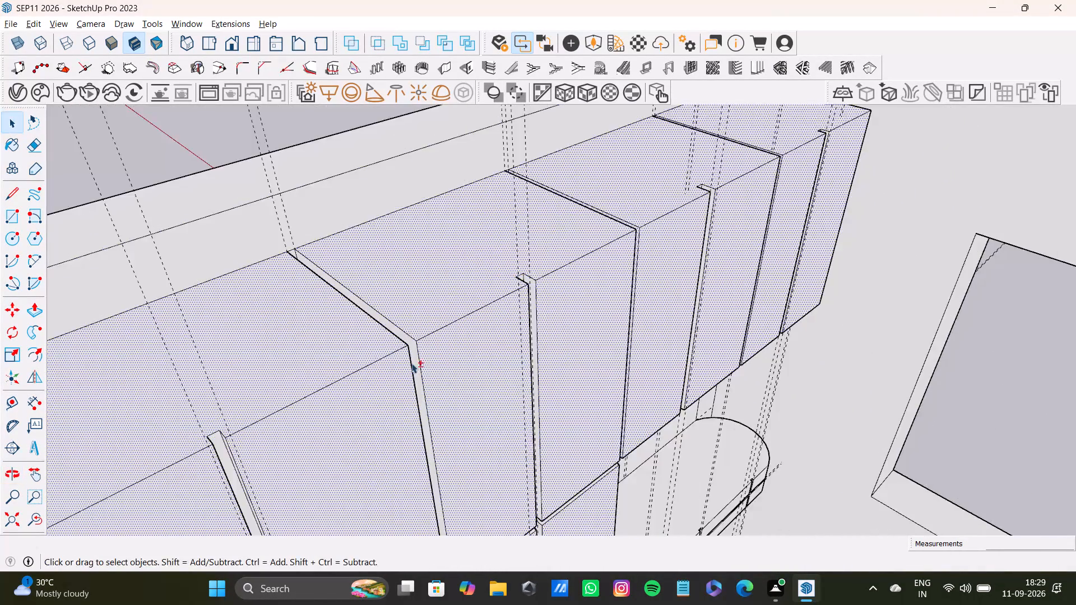
pyautogui.keyDown('shift'); pyautogui.scroll(12, 411, 363); pyautogui.keyUp('shift')
pyautogui.keyDown('shift'); pyautogui.click(418, 342); pyautogui.keyUp('shift')
pyautogui.moveTo(636, 353); pyautogui.dragTo(244, 410, button='middle')
pyautogui.keyDown('shift'); pyautogui.scroll(3, 355, 306); pyautogui.keyUp('shift')
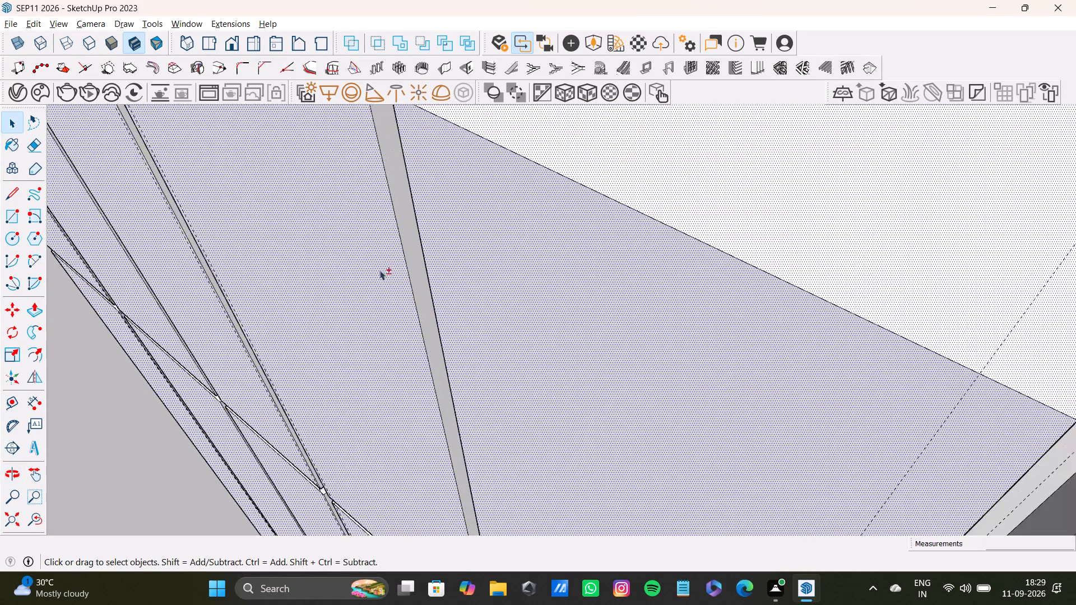
pyautogui.keyDown('shift'); pyautogui.scroll(-1, 386, 257); pyautogui.keyUp('shift')
pyautogui.keyDown('shift'); pyautogui.scroll(1, 391, 249); pyautogui.keyUp('shift')
pyautogui.keyDown('shift'); pyautogui.click(409, 223); pyautogui.keyUp('shift')
# Add the side faces on both sides of the joint between the first and second upper units to the selection.
pyautogui.keyDown('shift'); pyautogui.scroll(-12, 406, 251); pyautogui.keyUp('shift')
pyautogui.keyDown('shift'); pyautogui.moveTo(397, 282); pyautogui.dragTo(832, 420, button='middle'); pyautogui.keyUp('shift')
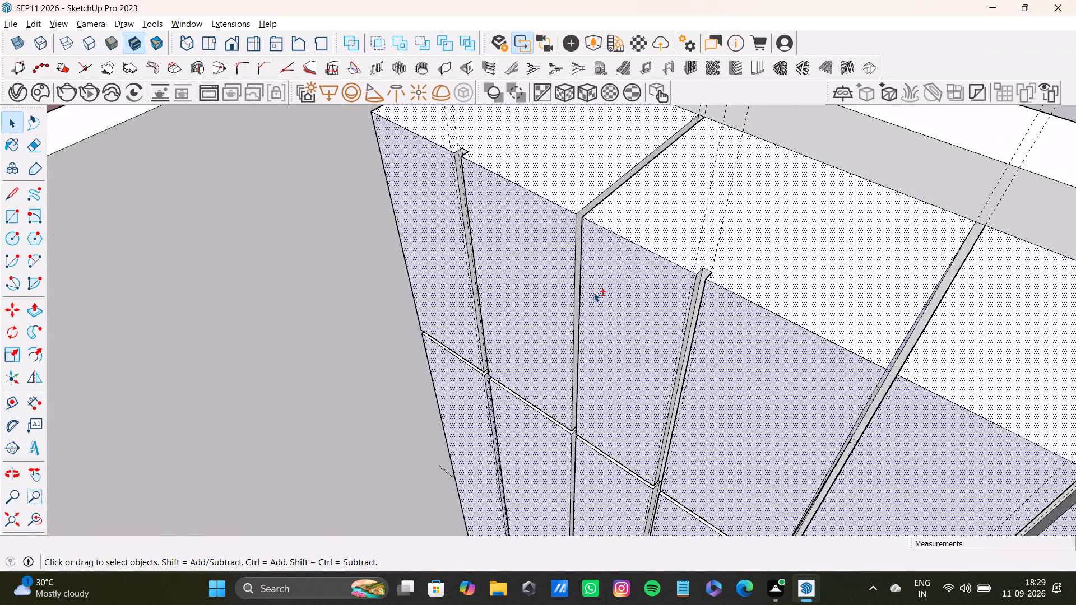
pyautogui.keyDown('shift'); pyautogui.scroll(13, 549, 228); pyautogui.keyUp('shift')
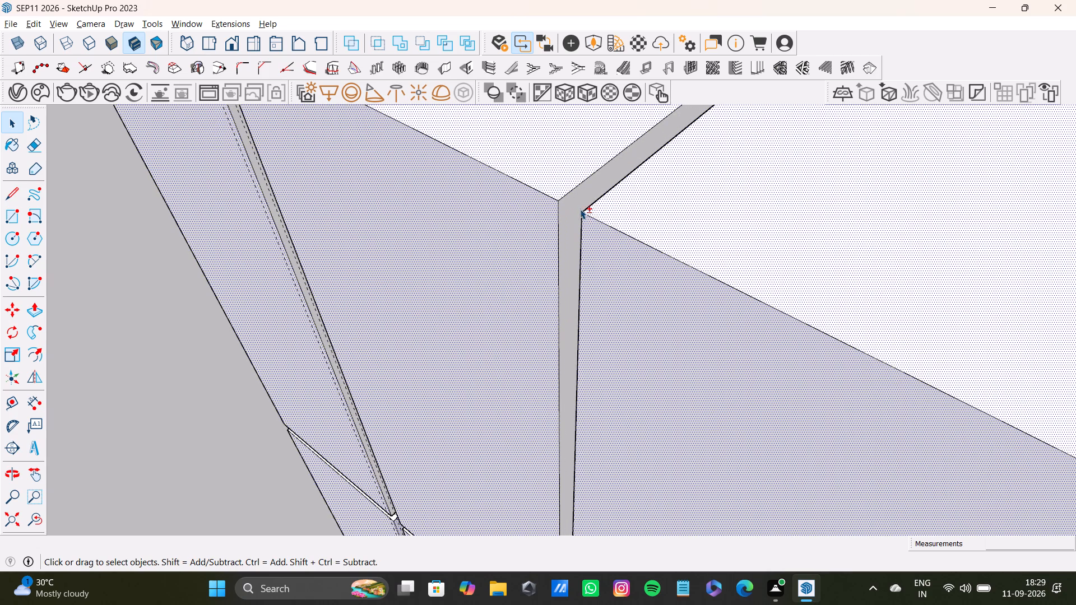
pyautogui.keyDown('shift'); pyautogui.click(580, 207); pyautogui.keyUp('shift')
pyautogui.keyDown('shift'); pyautogui.scroll(-4, 586, 258); pyautogui.keyUp('shift')
pyautogui.moveTo(586, 278); pyautogui.dragTo(875, 280, button='middle')
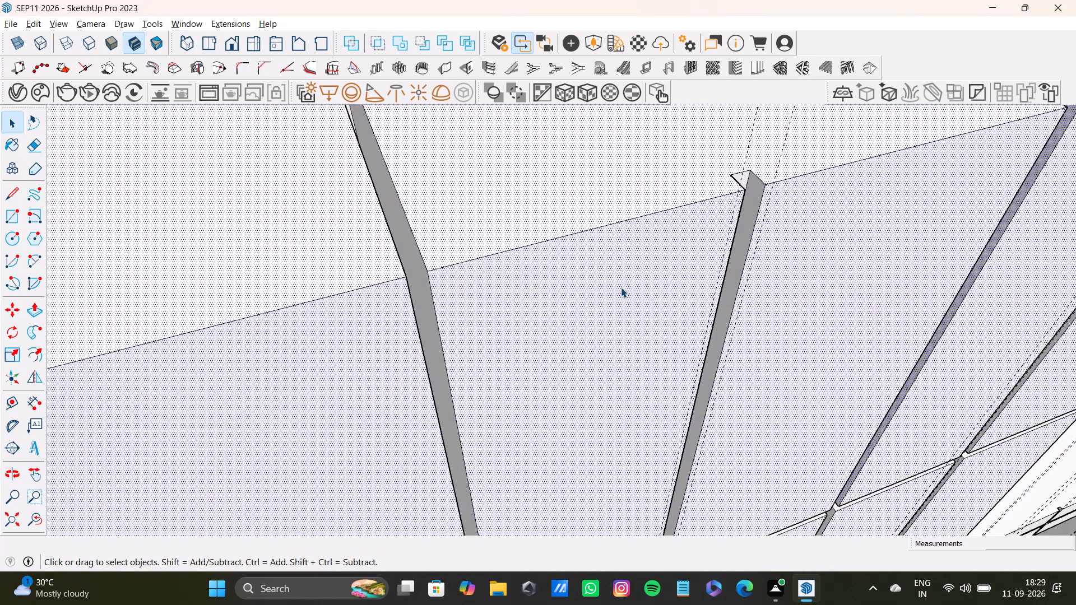
pyautogui.keyDown('shift'); pyautogui.click(420, 272); pyautogui.keyUp('shift')
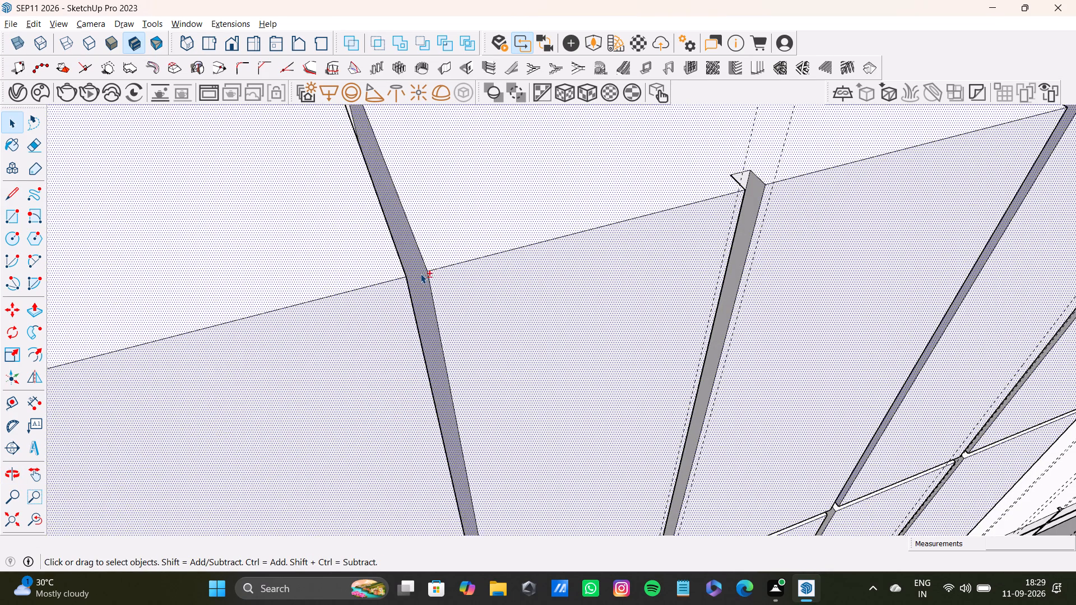
# Add the end face of the first upper unit, facing the room's side wall, to the selection.
pyautogui.keyDown('shift'); pyautogui.scroll(-17, 420, 273); pyautogui.keyUp('shift')
pyautogui.keyDown('shift'); pyautogui.moveTo(428, 277); pyautogui.dragTo(554, 224, button='middle'); pyautogui.keyUp('shift')
pyautogui.keyDown('shift'); pyautogui.scroll(6, 346, 286); pyautogui.keyUp('shift')
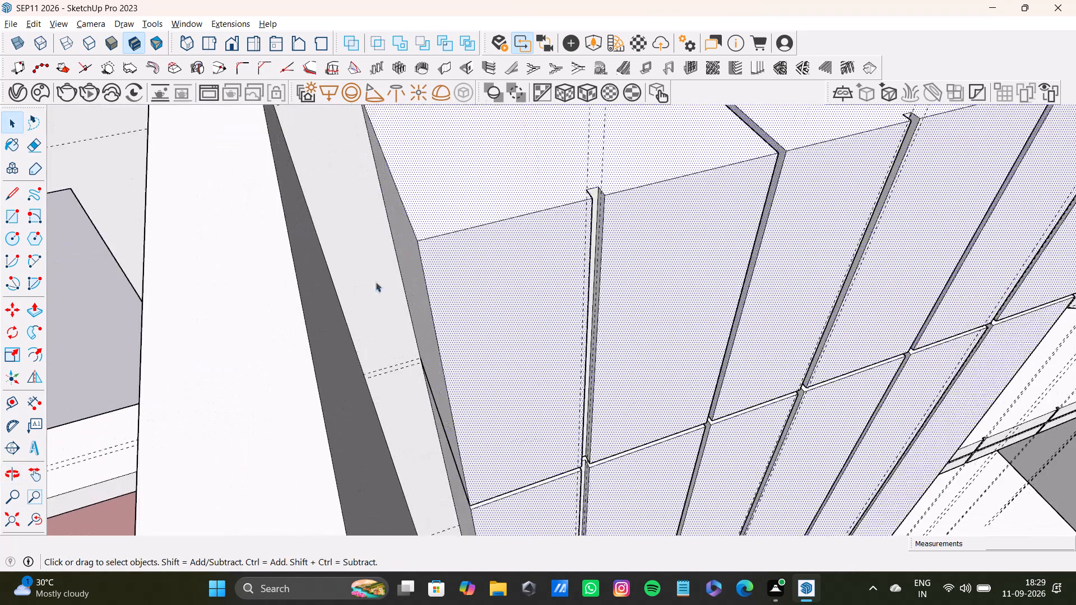
pyautogui.moveTo(379, 281); pyautogui.dragTo(475, 263, button='middle')
pyautogui.keyDown('shift'); pyautogui.moveTo(571, 253); pyautogui.dragTo(396, 530, button='middle'); pyautogui.keyUp('shift')
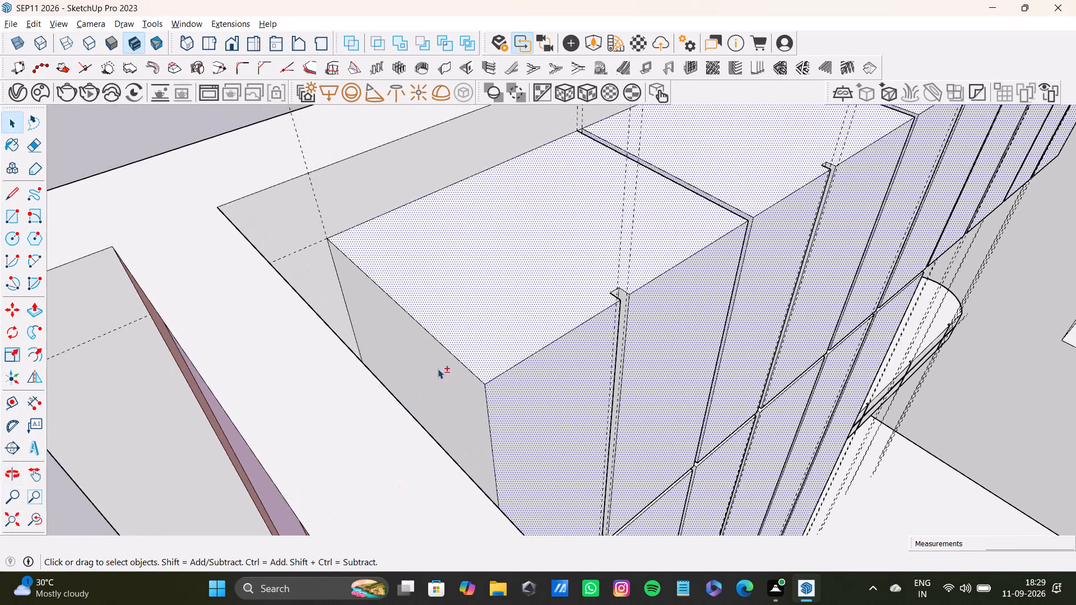
pyautogui.keyDown('shift'); pyautogui.click(438, 369); pyautogui.keyUp('shift')
# Add the end face of the first lower unit, facing the room's side wall, to the selection.
pyautogui.keyDown('shift'); pyautogui.moveTo(535, 427); pyautogui.dragTo(386, 401, button='middle'); pyautogui.keyUp('shift')
pyautogui.moveTo(411, 436); pyautogui.dragTo(354, 285, button='middle')
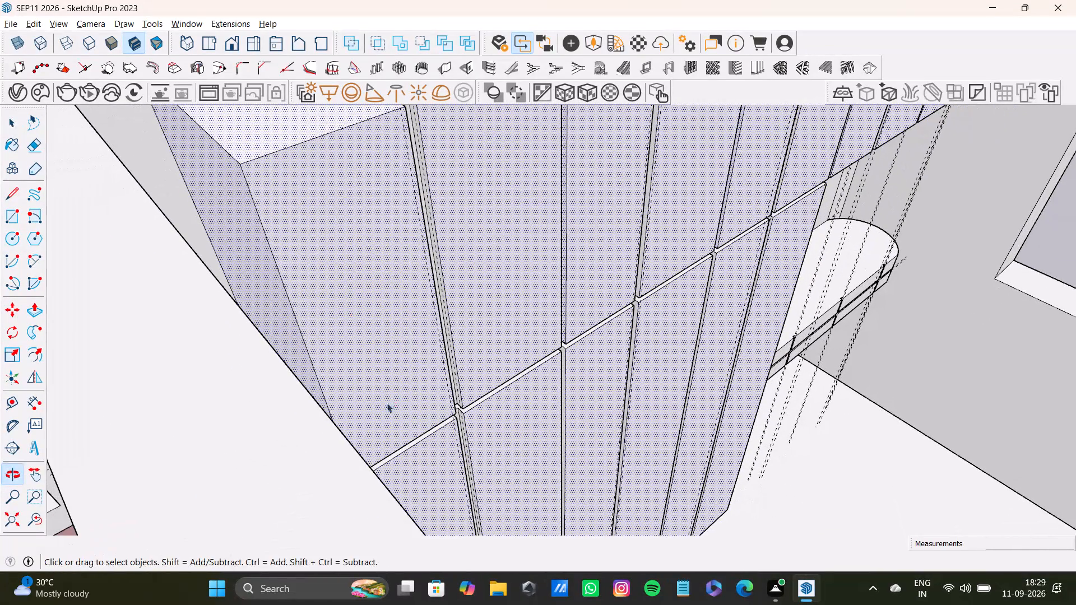
pyautogui.moveTo(387, 403); pyautogui.dragTo(332, 294, button='middle')
pyautogui.scroll(5, 333, 362)
pyautogui.moveTo(344, 350); pyautogui.dragTo(400, 329, button='middle')
pyautogui.keyDown('shift'); pyautogui.click(34, 524); pyautogui.keyUp('shift')
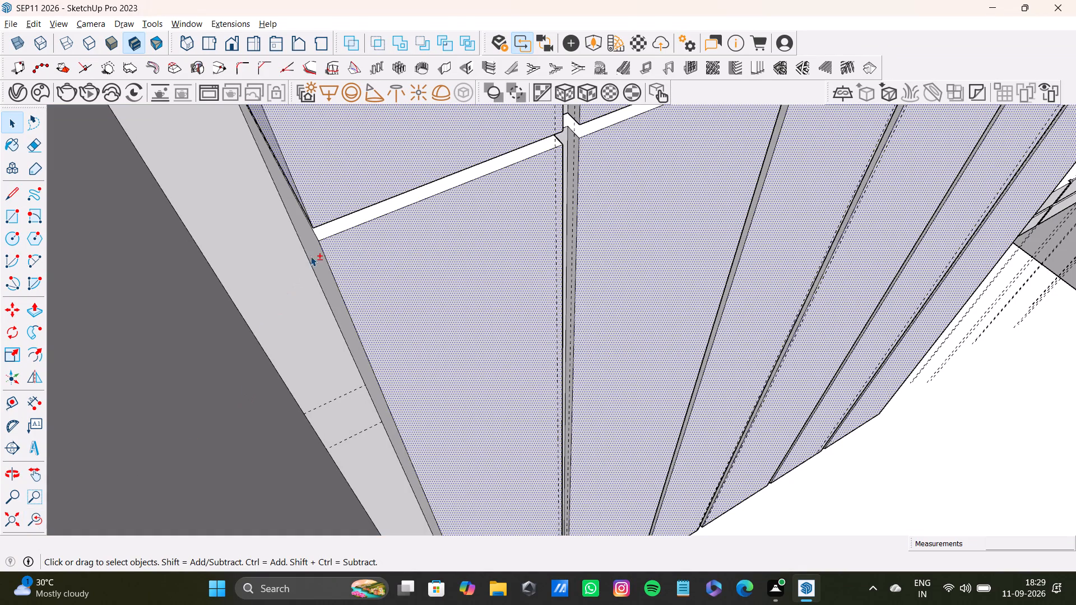
pyautogui.keyDown('shift'); pyautogui.click(310, 256); pyautogui.keyUp('shift')
pyautogui.keyDown('shift'); pyautogui.moveTo(425, 201); pyautogui.dragTo(285, 478, button='middle'); pyautogui.keyUp('shift')
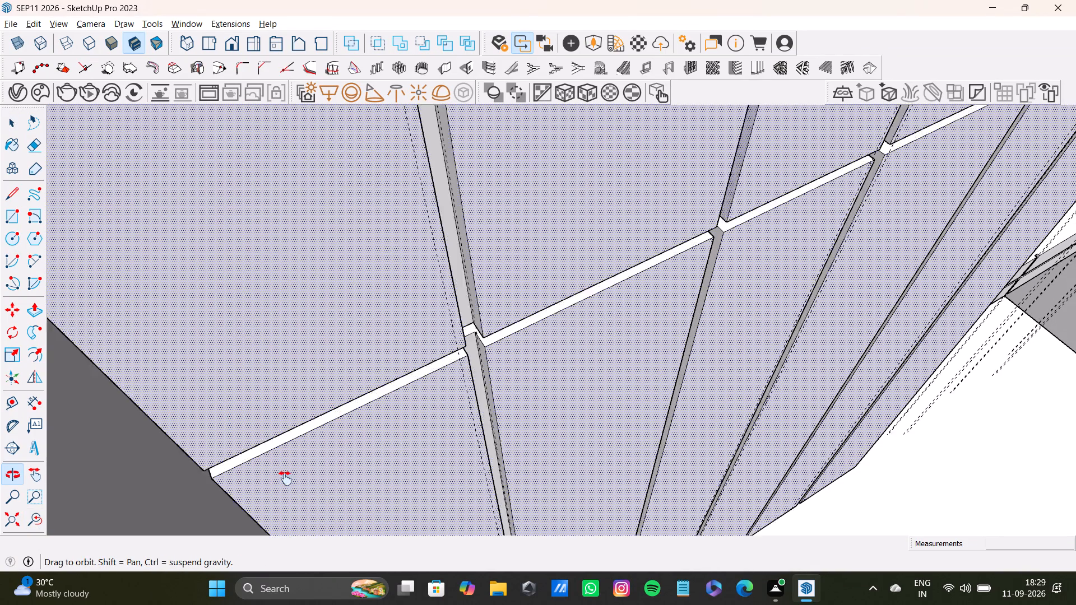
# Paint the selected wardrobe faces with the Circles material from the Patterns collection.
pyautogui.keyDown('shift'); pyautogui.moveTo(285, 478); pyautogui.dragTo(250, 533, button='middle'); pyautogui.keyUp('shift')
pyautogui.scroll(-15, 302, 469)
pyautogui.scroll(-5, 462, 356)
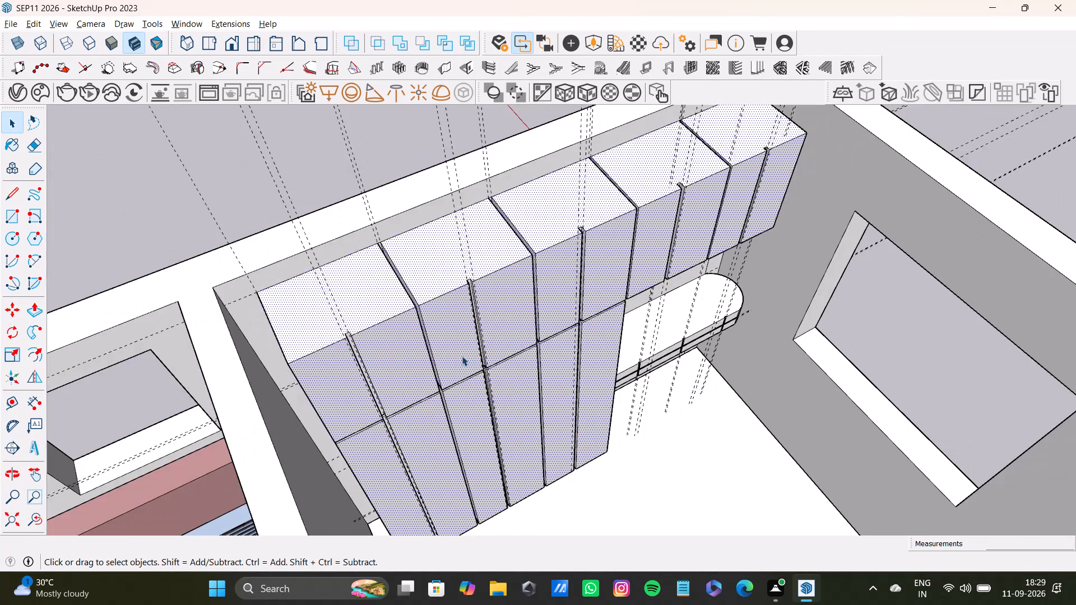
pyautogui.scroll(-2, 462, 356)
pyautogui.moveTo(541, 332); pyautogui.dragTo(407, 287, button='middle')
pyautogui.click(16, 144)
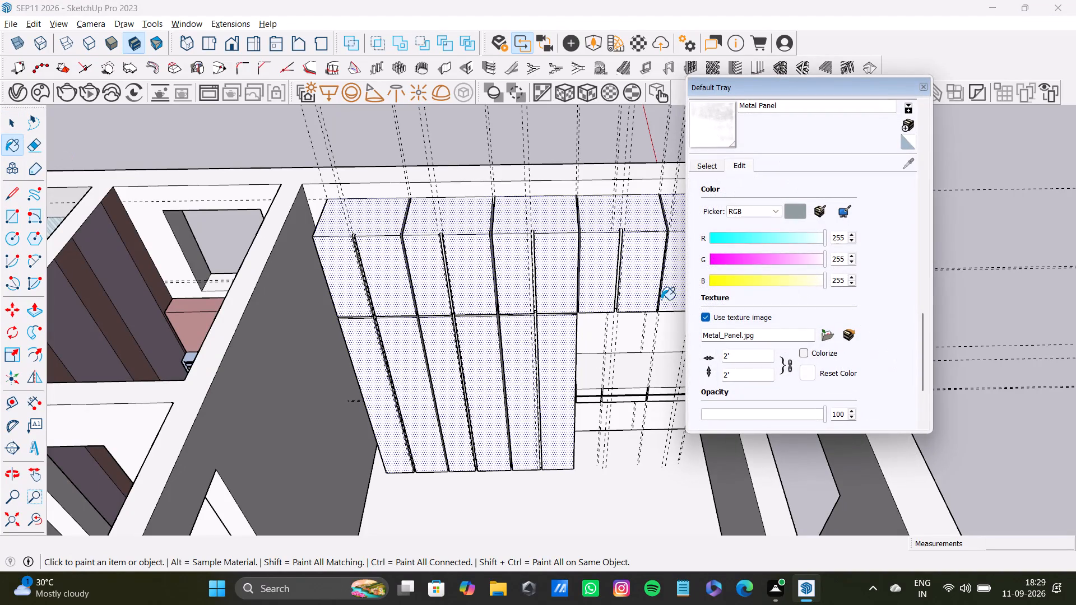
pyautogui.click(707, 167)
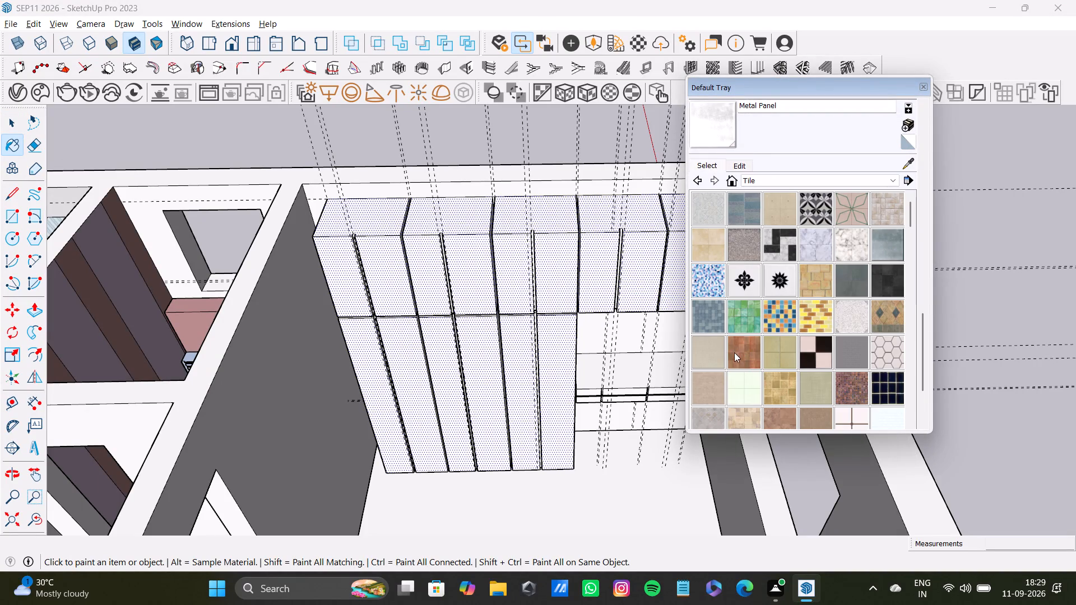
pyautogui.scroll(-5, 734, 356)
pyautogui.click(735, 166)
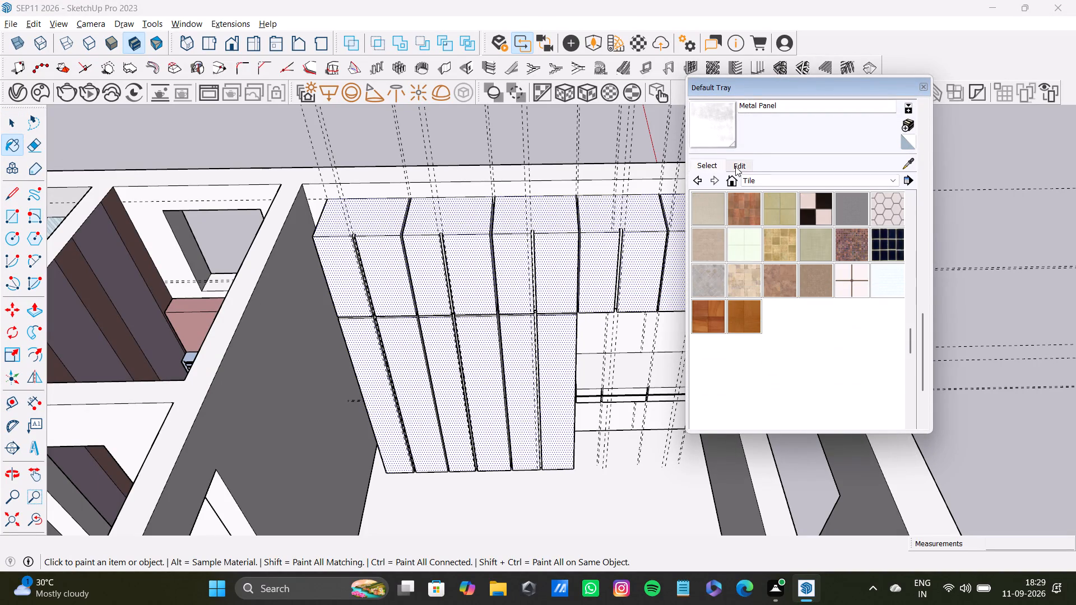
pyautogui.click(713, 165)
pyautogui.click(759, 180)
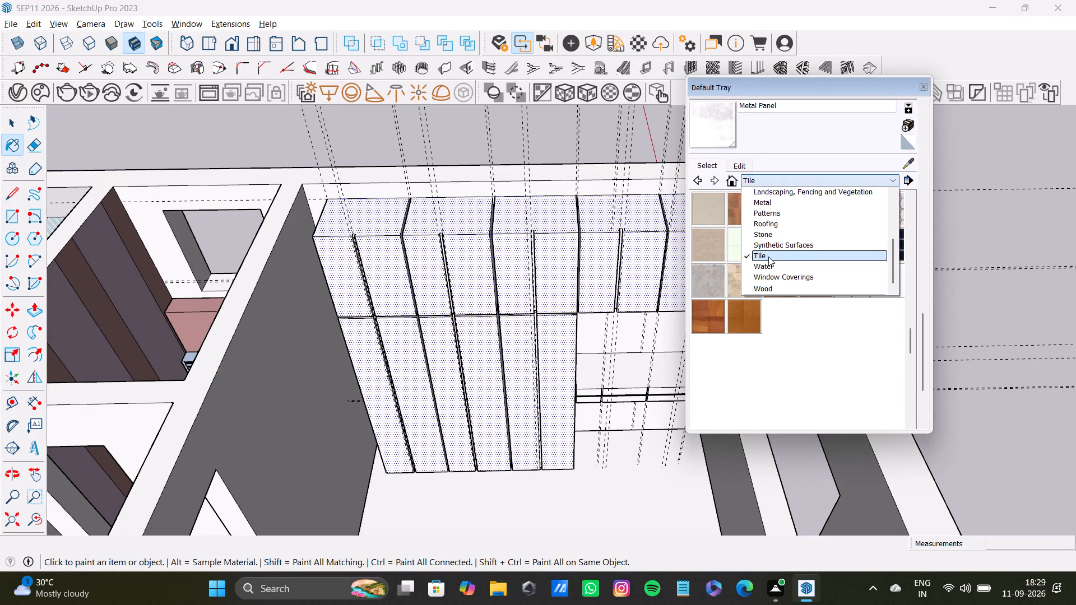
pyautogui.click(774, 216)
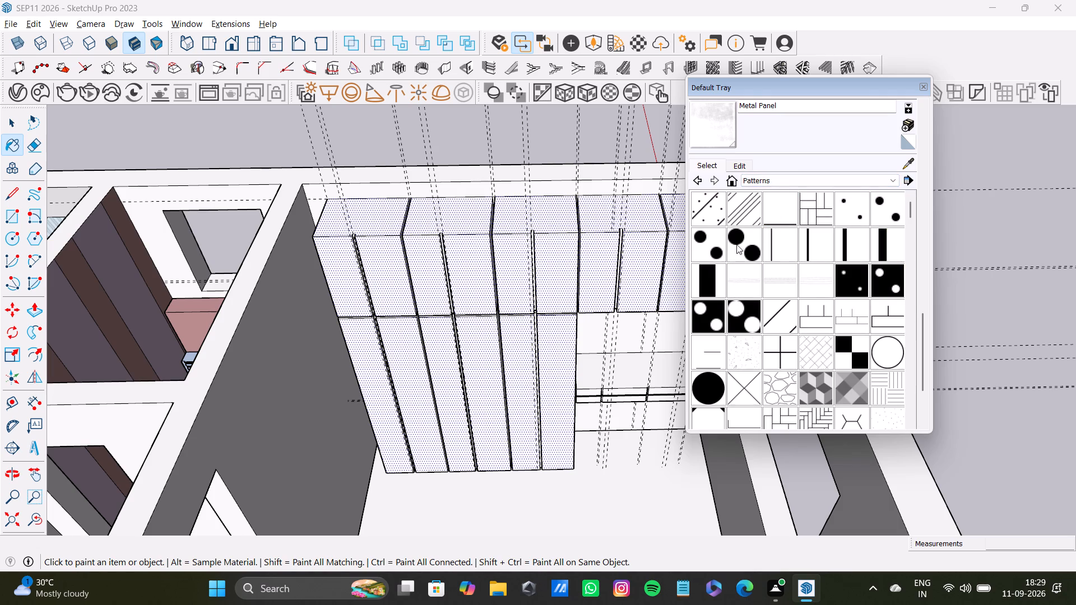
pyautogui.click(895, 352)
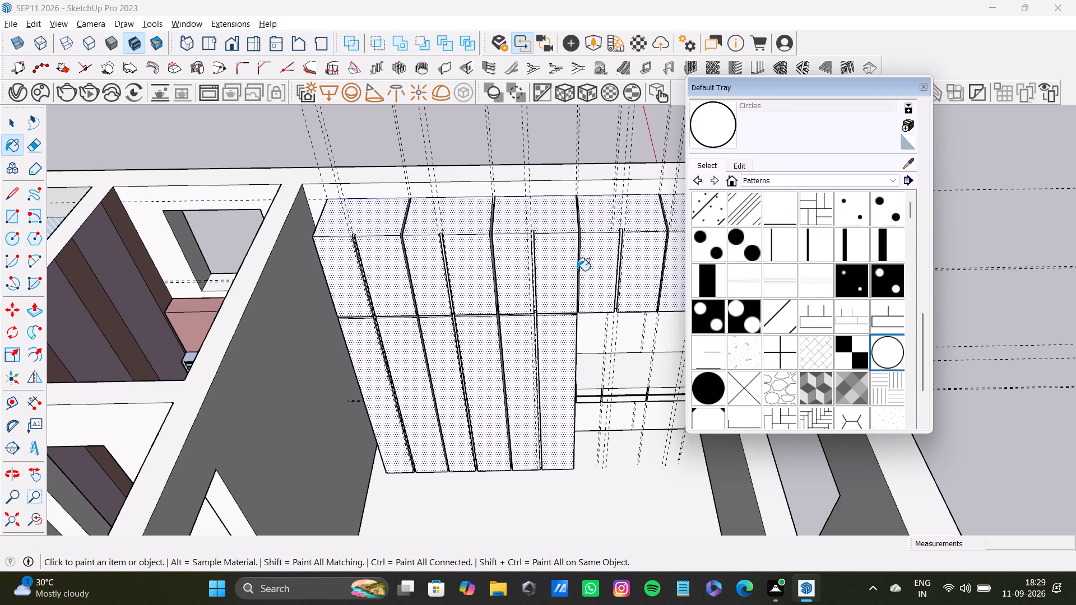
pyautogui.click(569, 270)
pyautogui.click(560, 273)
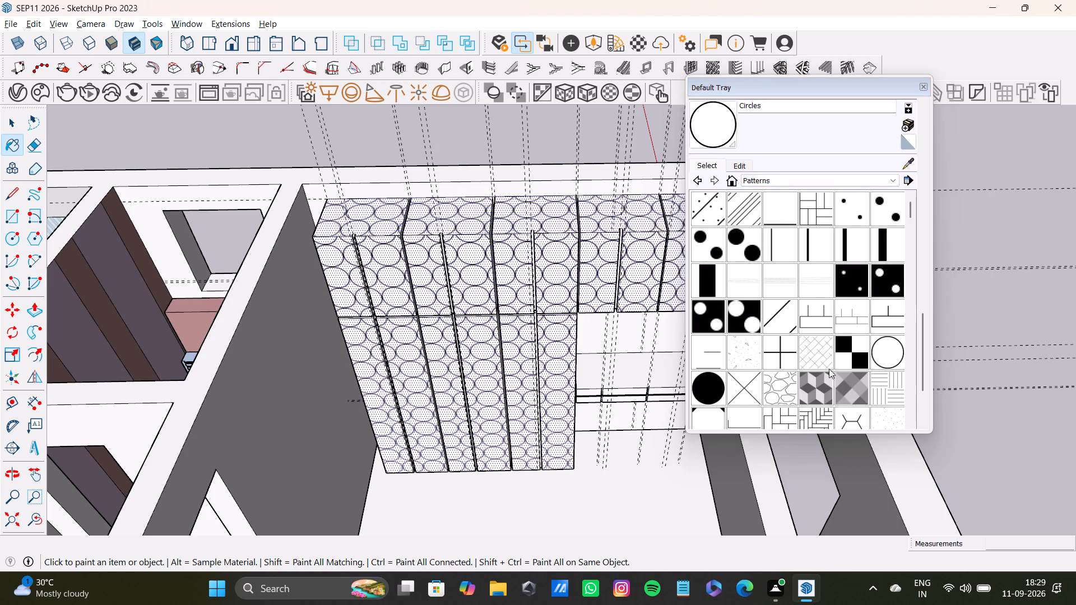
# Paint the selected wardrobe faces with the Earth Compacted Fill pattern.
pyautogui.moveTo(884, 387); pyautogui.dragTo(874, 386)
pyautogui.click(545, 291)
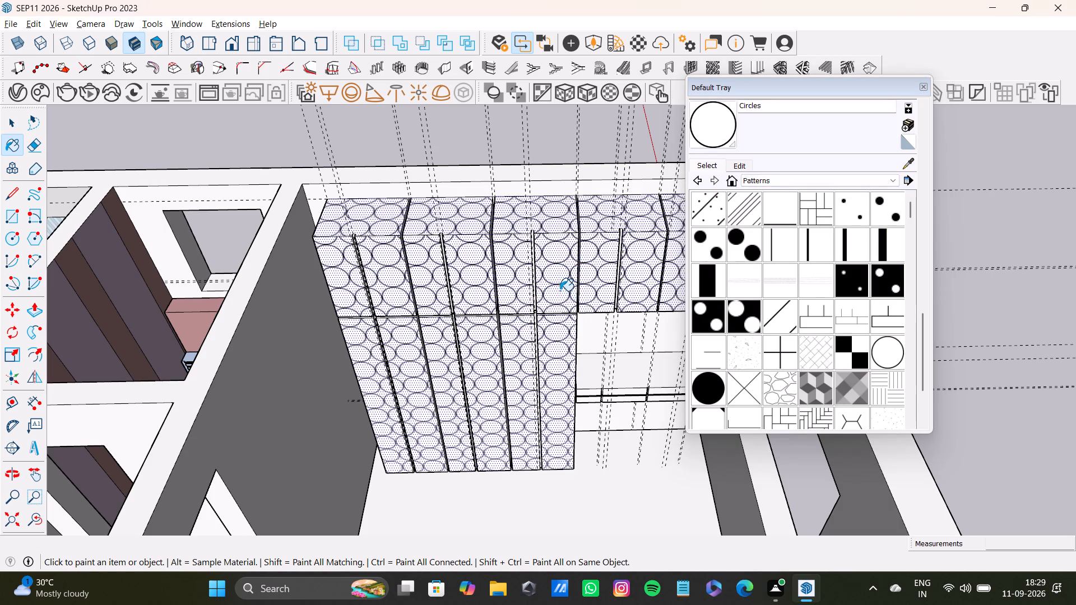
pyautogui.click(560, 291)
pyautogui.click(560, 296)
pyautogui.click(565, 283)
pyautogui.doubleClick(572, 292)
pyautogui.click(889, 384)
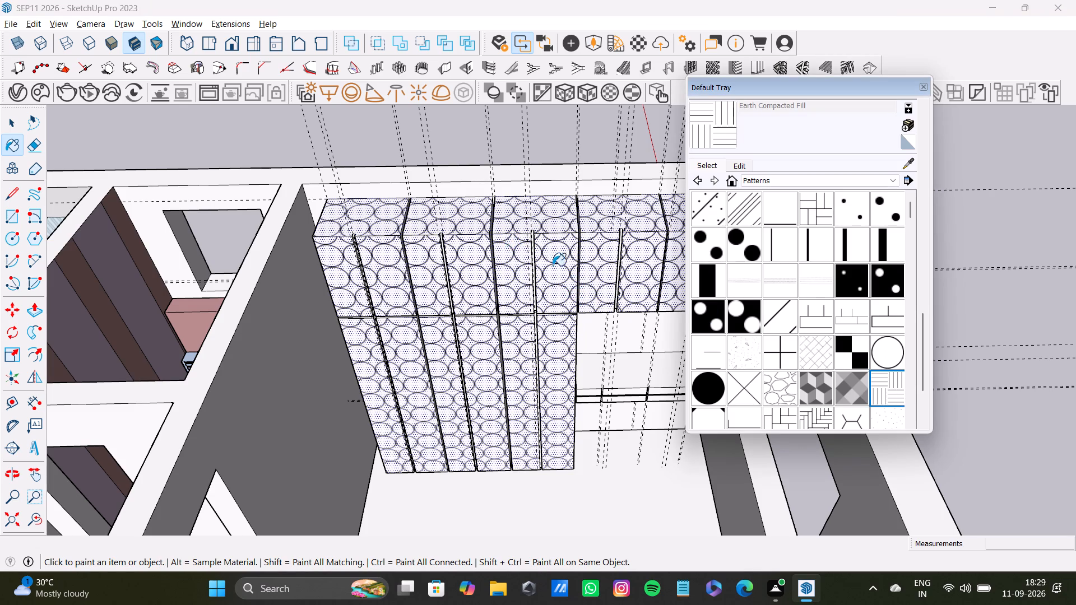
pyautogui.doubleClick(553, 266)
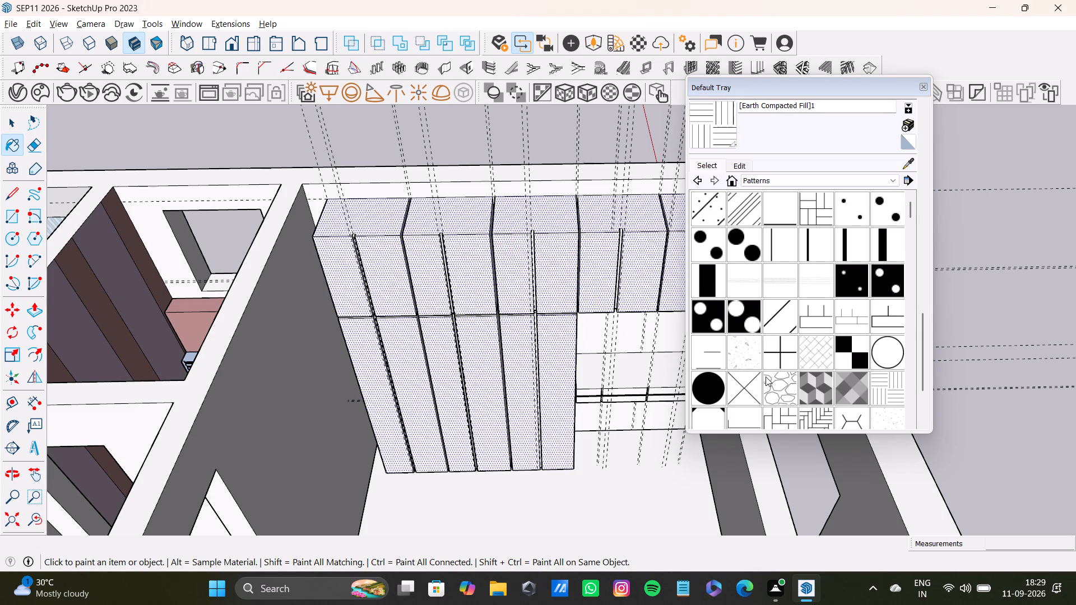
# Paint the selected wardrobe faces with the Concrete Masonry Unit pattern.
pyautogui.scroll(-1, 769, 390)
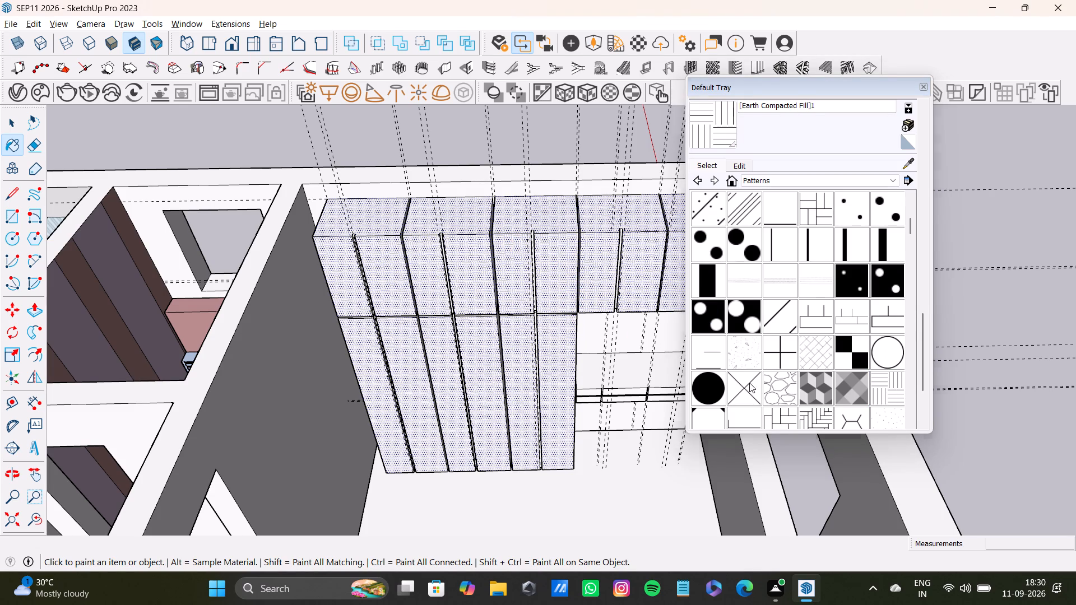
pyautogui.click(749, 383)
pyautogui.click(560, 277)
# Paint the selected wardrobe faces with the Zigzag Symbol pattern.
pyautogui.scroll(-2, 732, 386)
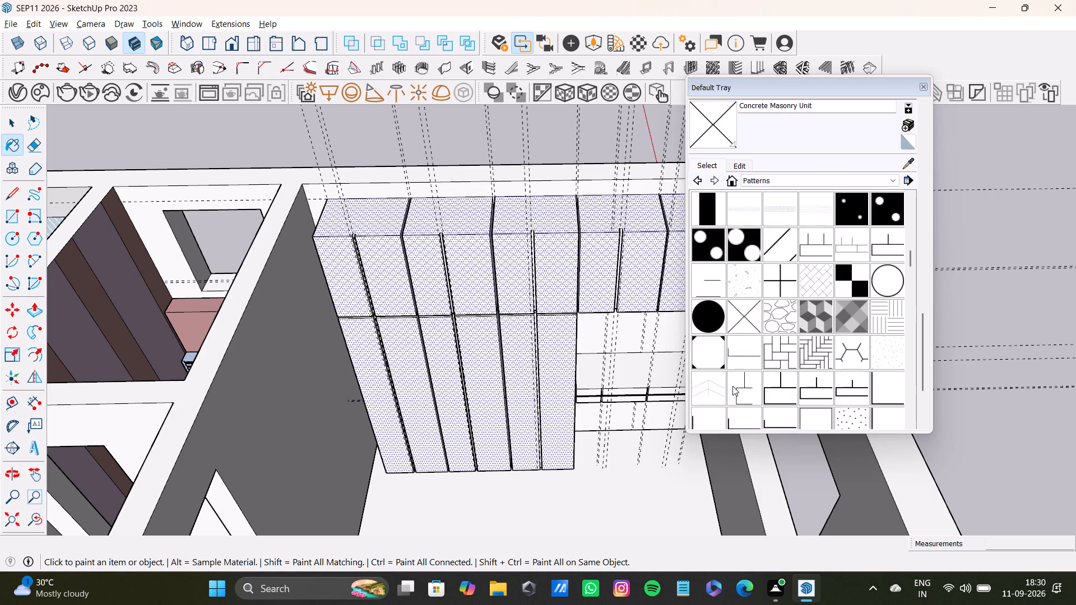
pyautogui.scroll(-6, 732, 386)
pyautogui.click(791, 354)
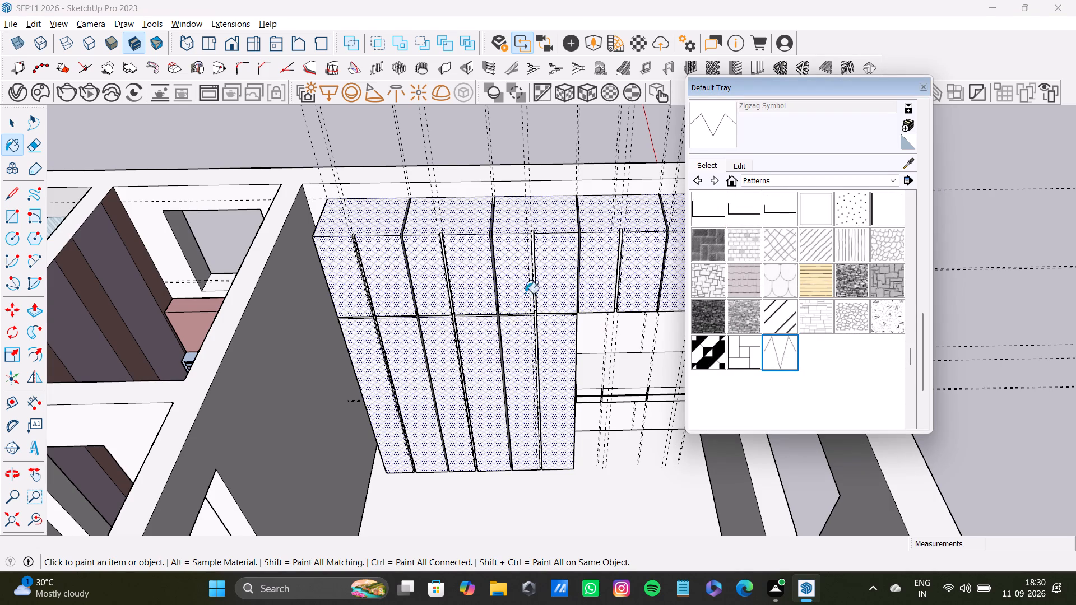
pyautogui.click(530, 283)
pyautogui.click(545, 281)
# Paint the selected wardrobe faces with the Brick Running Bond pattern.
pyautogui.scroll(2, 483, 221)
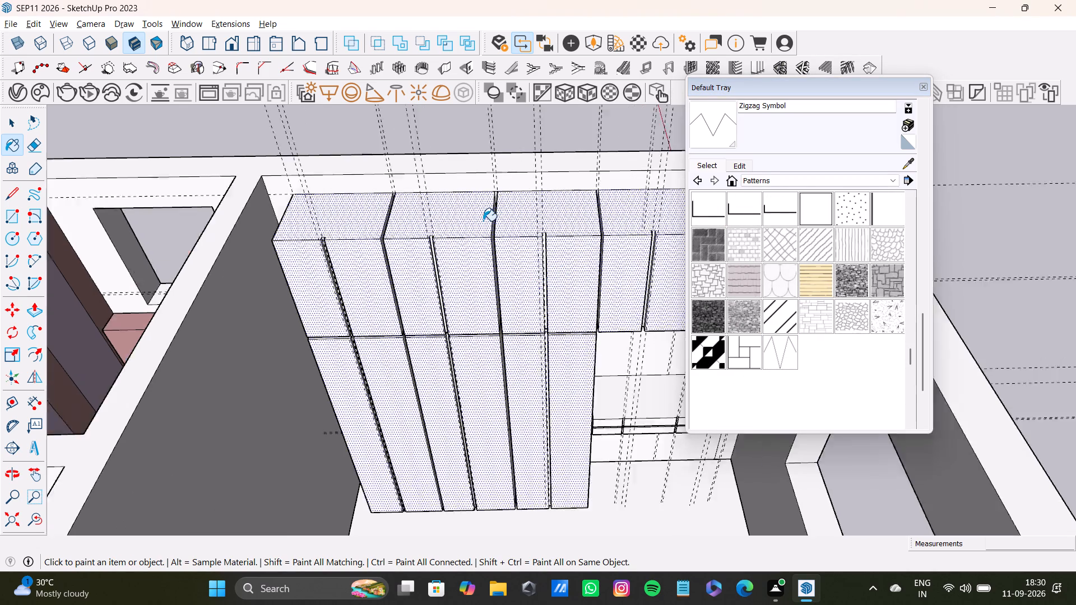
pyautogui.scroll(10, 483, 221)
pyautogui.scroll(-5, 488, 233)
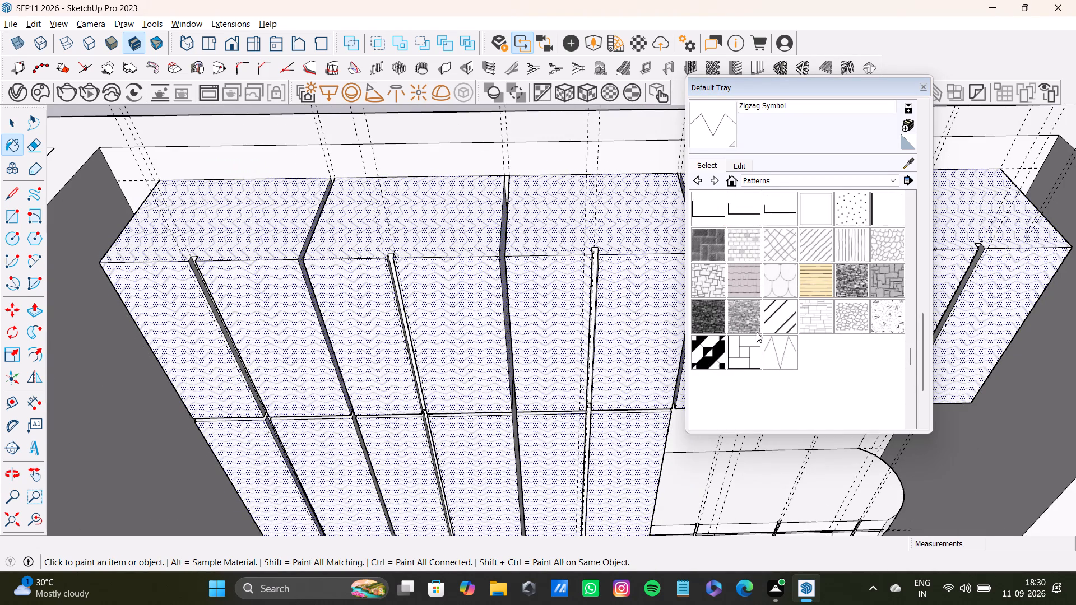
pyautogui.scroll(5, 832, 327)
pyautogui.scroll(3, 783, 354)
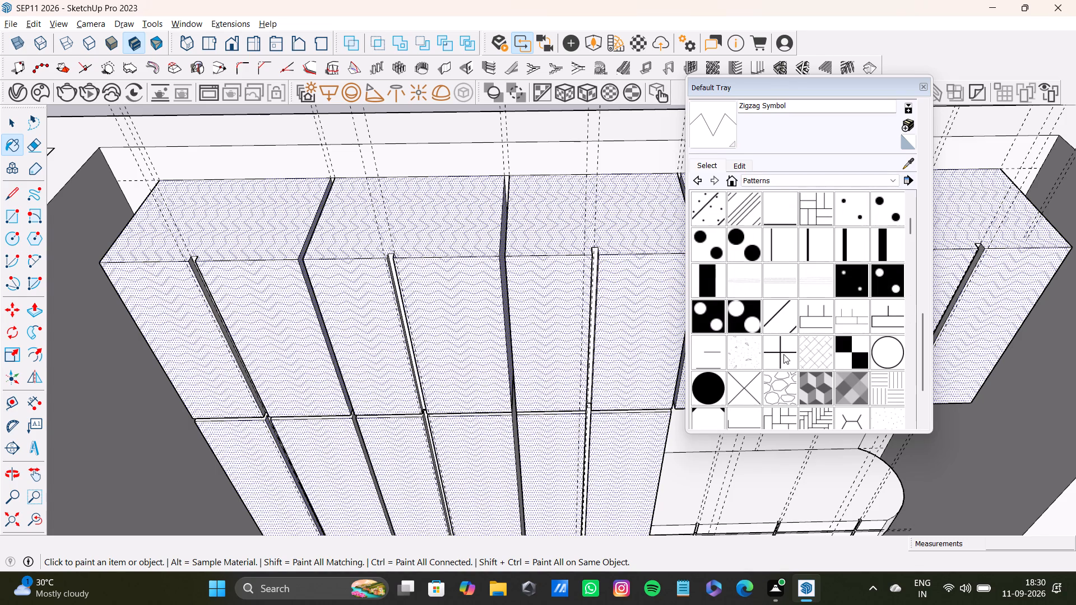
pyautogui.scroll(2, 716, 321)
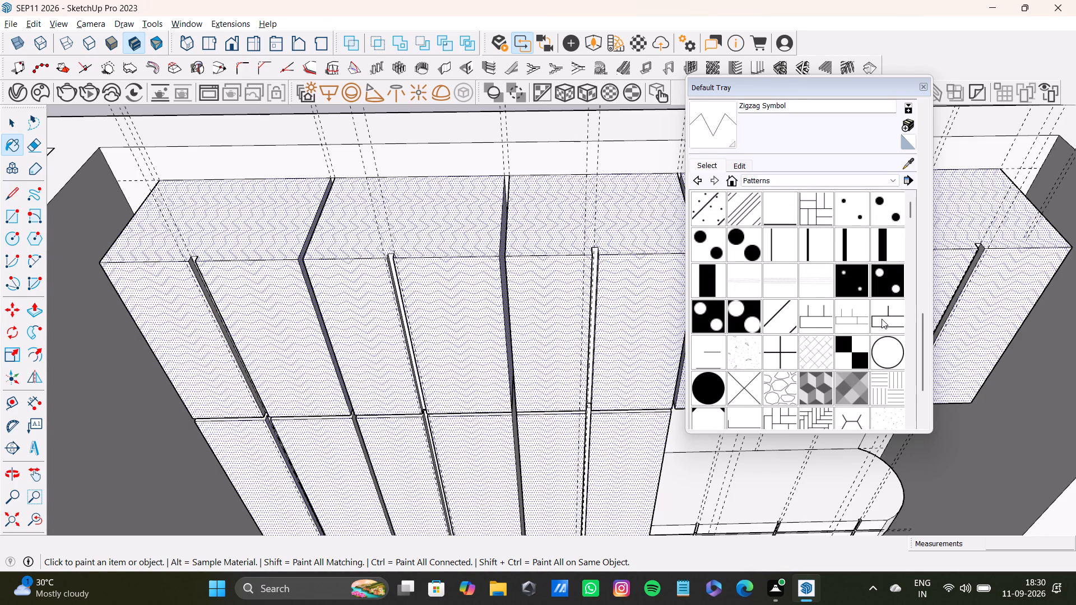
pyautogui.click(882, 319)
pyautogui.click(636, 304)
# Paint the selected wardrobe faces with the Aluminum diagonal-line pattern.
pyautogui.scroll(-6, 615, 323)
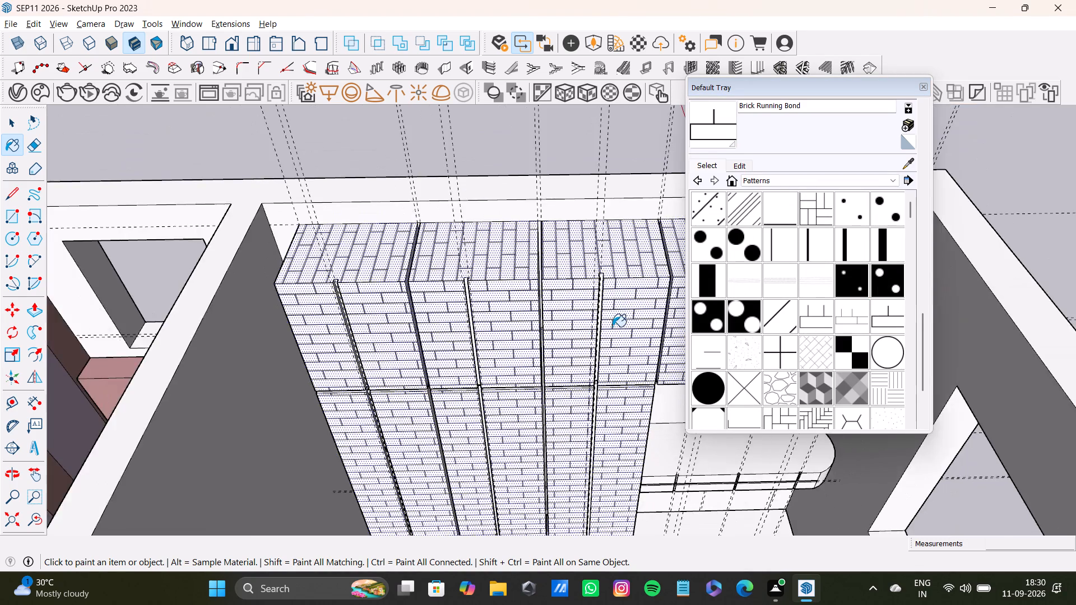
pyautogui.scroll(-1, 613, 327)
pyautogui.scroll(3, 709, 243)
pyautogui.click(734, 214)
pyautogui.click(583, 297)
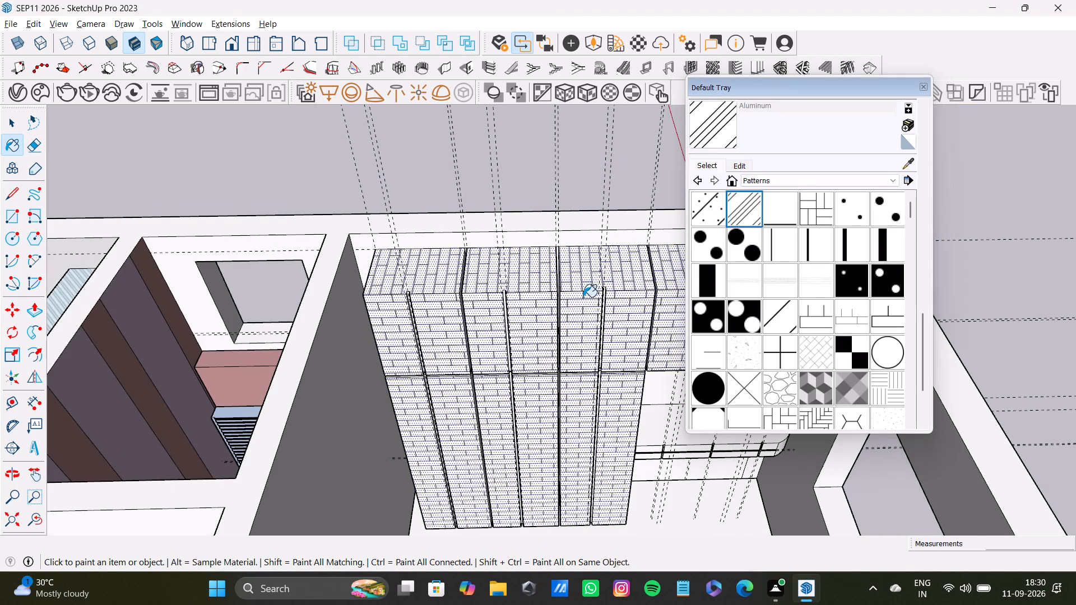
pyautogui.scroll(-3, 660, 353)
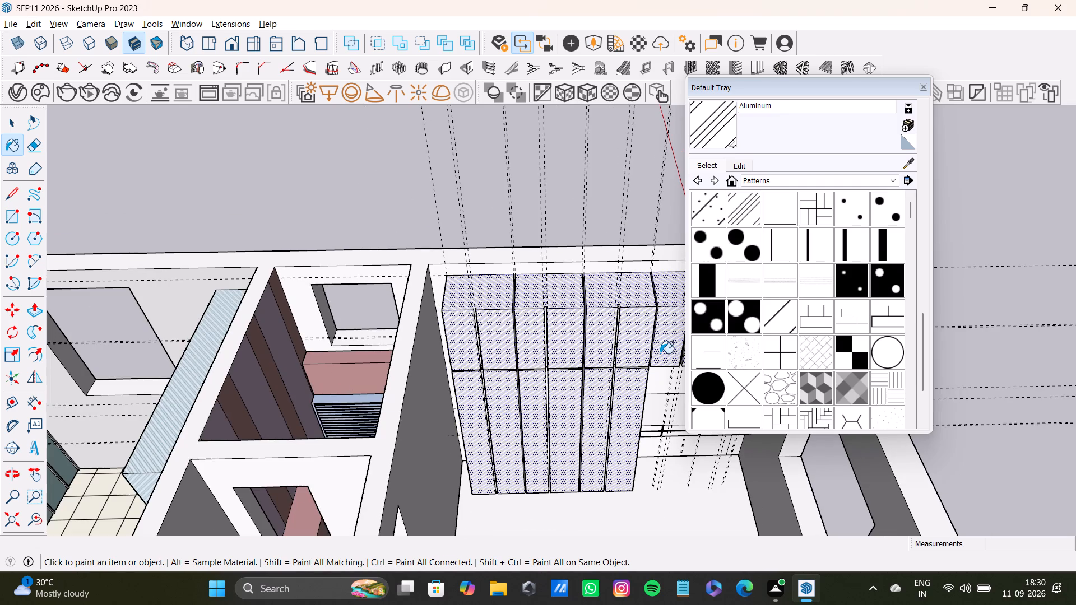
# Browse the Colors-Named material collection for a colour for the selected wardrobe faces.
pyautogui.click(759, 184)
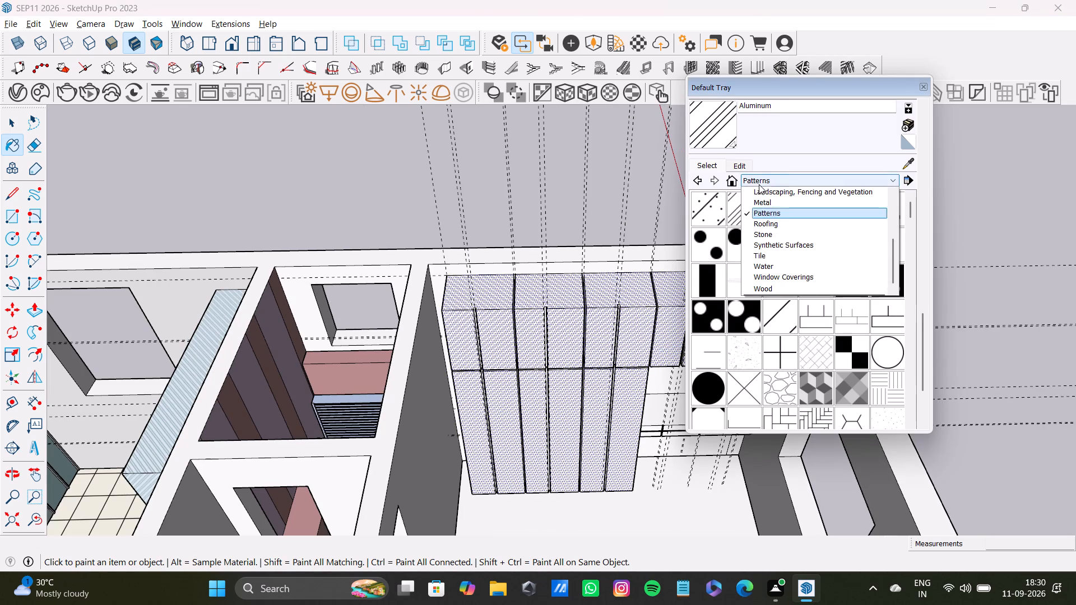
pyautogui.scroll(2, 762, 259)
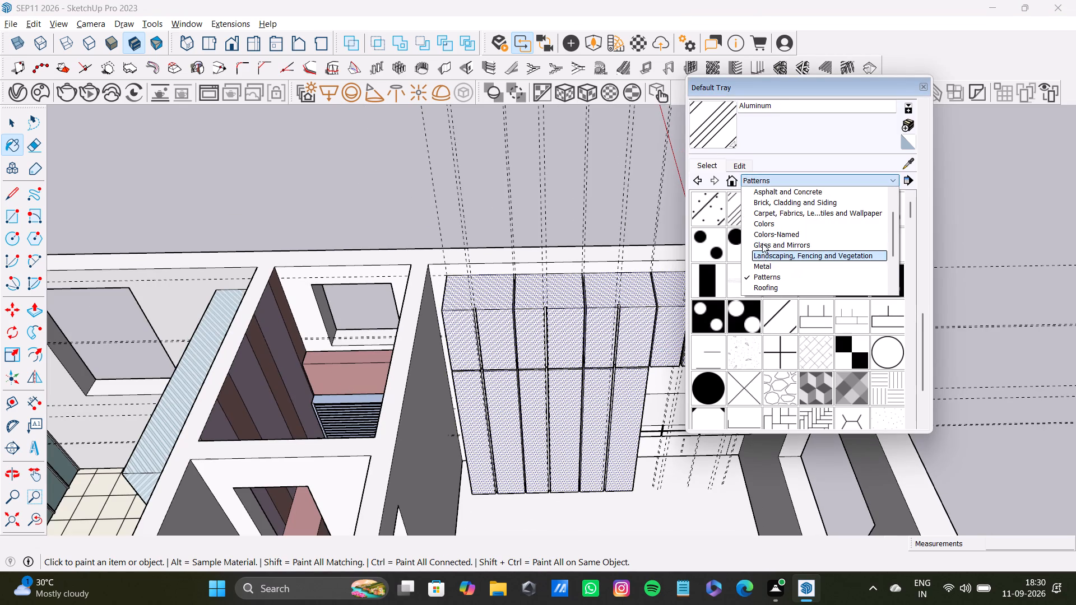
pyautogui.click(764, 238)
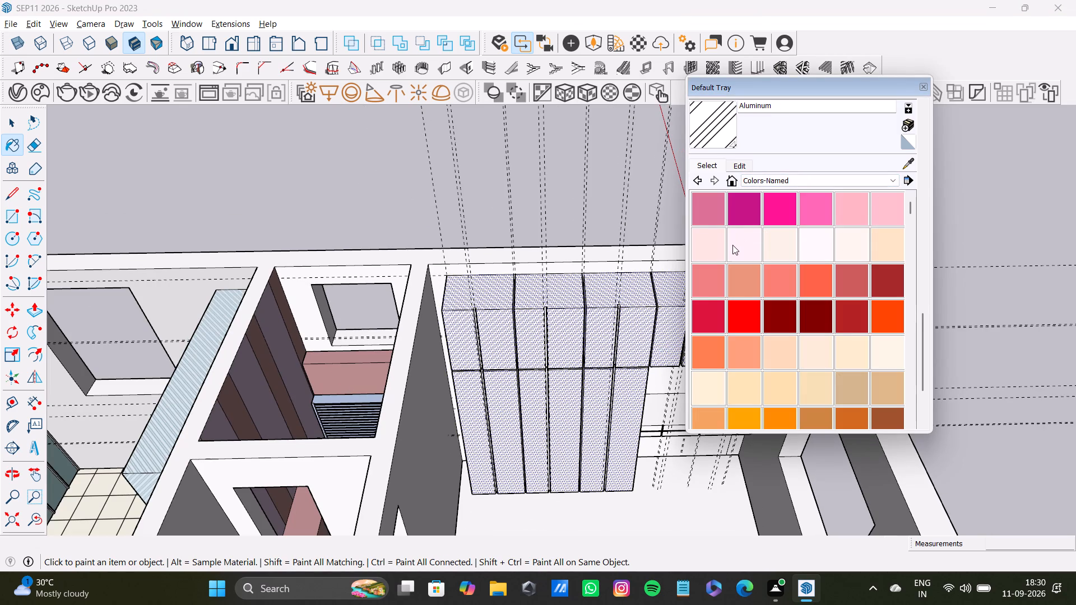
pyautogui.scroll(-4, 706, 301)
pyautogui.scroll(-5, 771, 319)
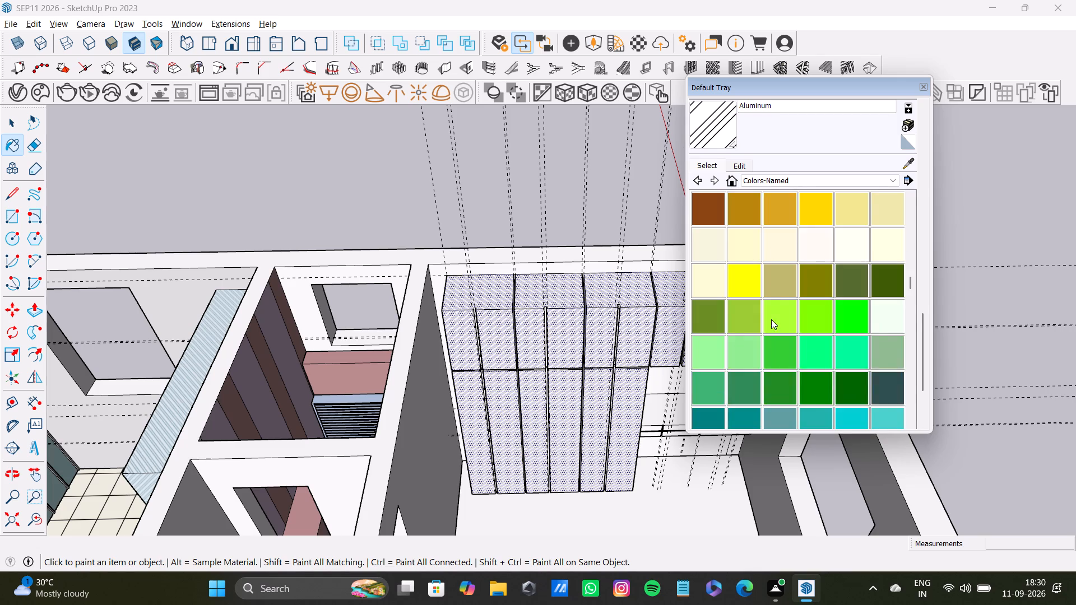
pyautogui.scroll(-3, 771, 319)
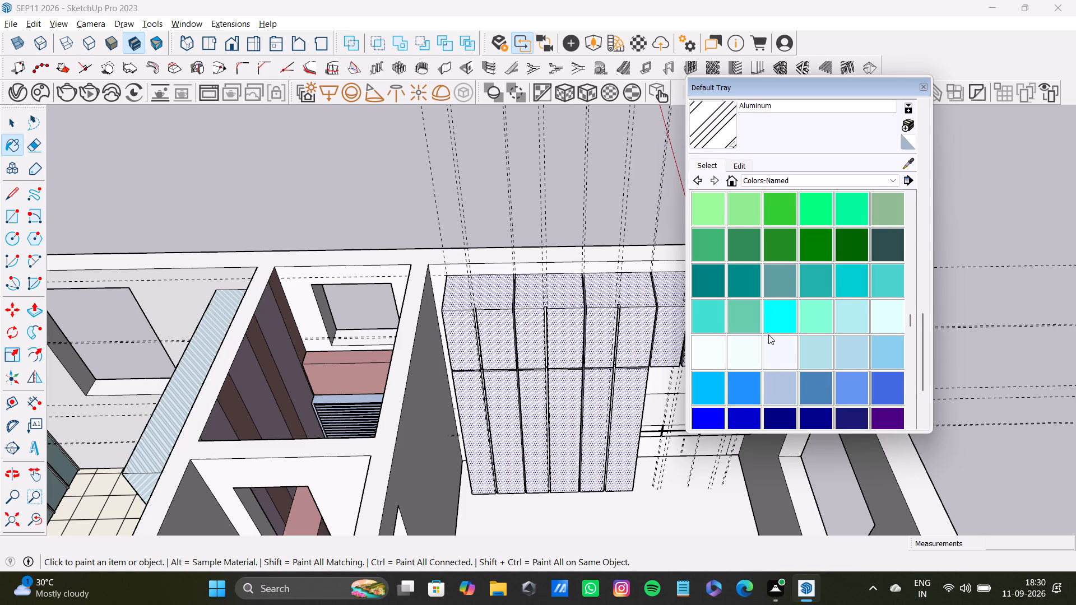